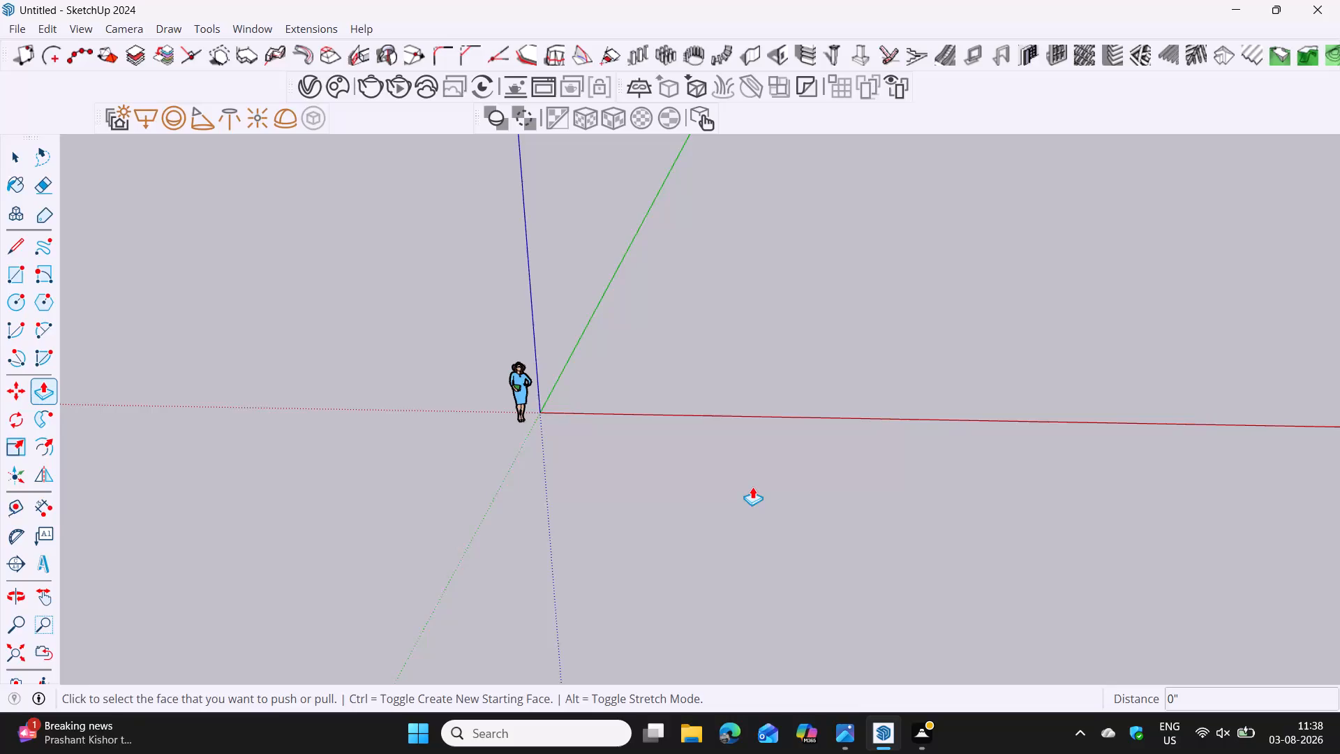
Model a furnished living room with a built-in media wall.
Arrange SketchUp and the TV unit reference image side by side, with the modelling window wider and the image slightly enlarged.
{"action": "key", "text": "super+Right"}
{"action": "key", "text": "super+Right"}
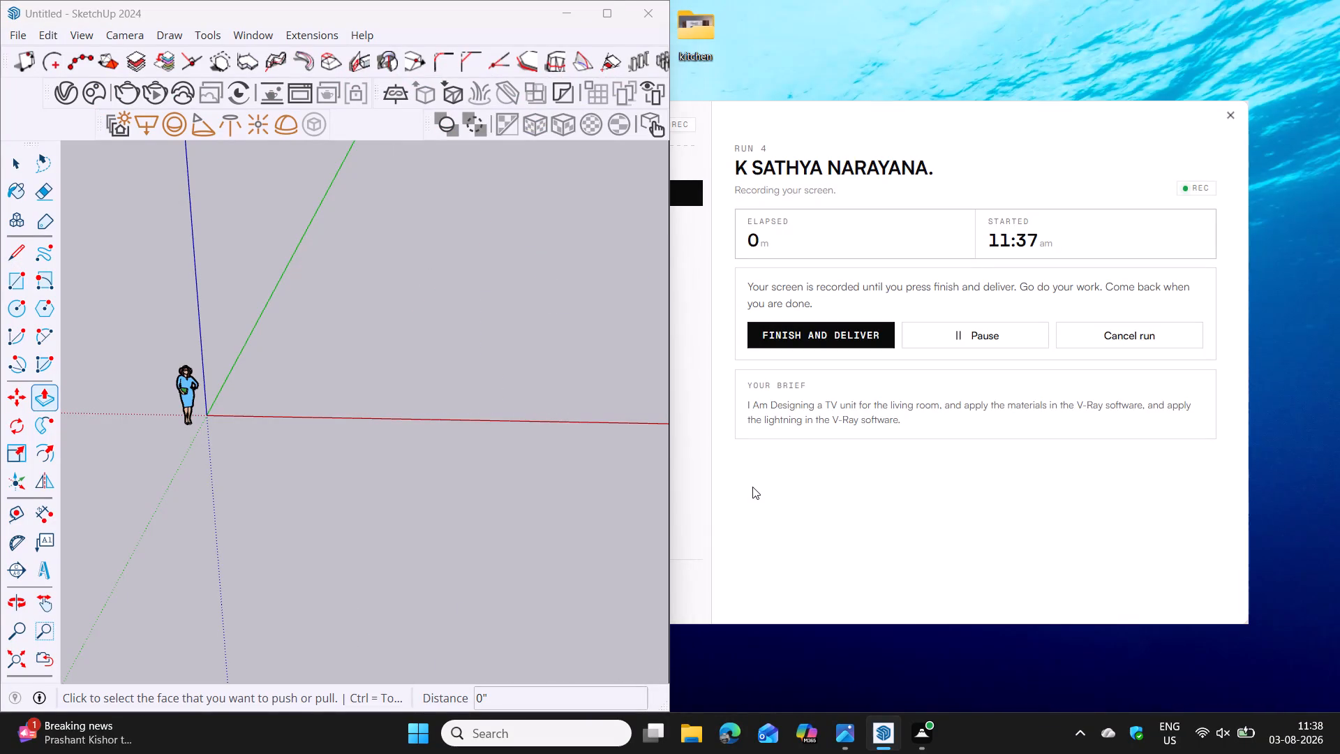
{"action": "left_click", "coordinate": [969, 441]}
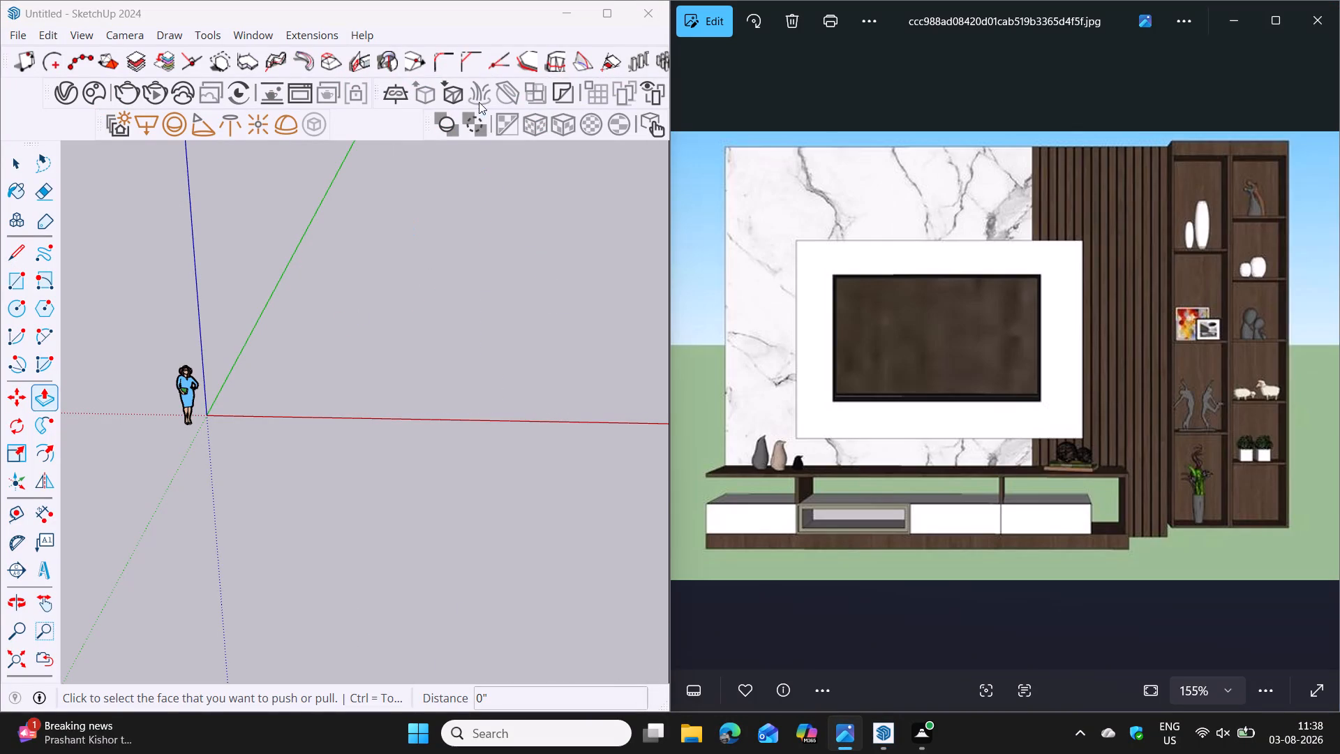
{"action": "left_click_drag", "start_coordinate": [672, 206], "coordinate": [955, 191]}
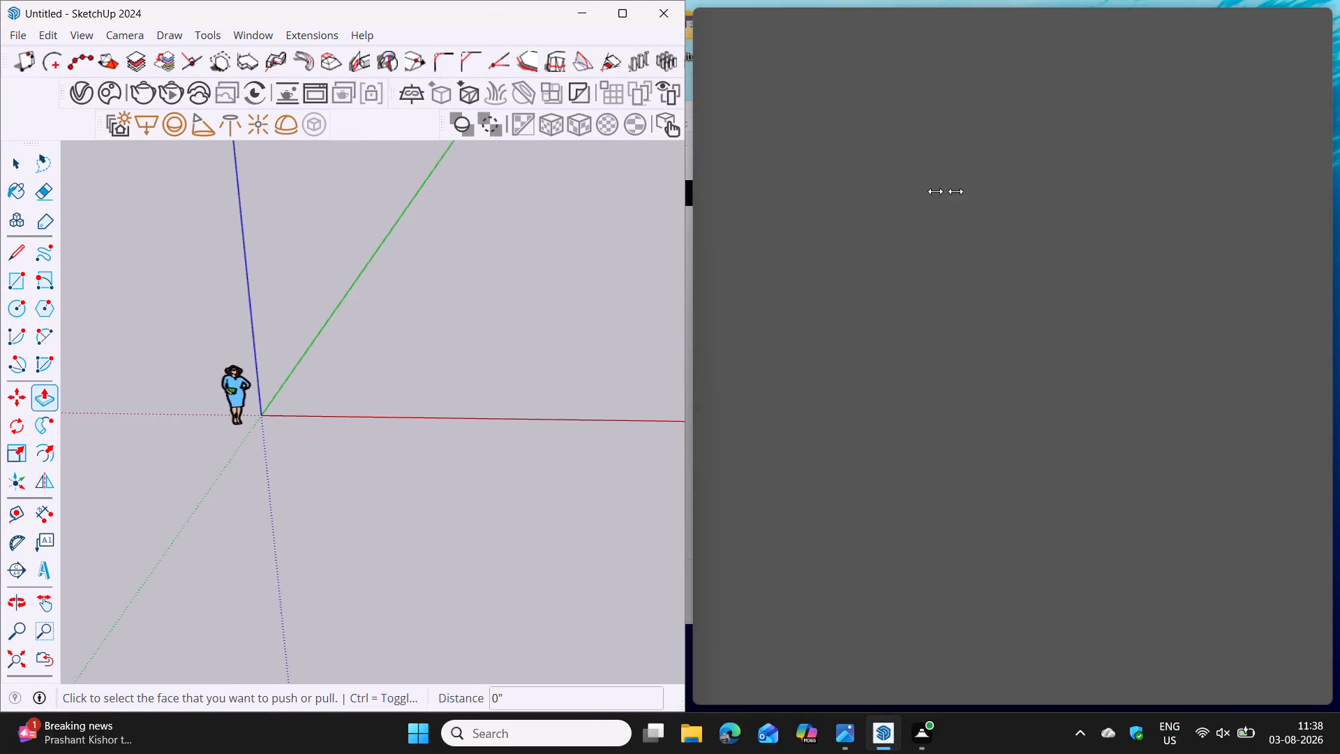
{"action": "left_click_drag", "start_coordinate": [955, 191], "coordinate": [1252, 172]}
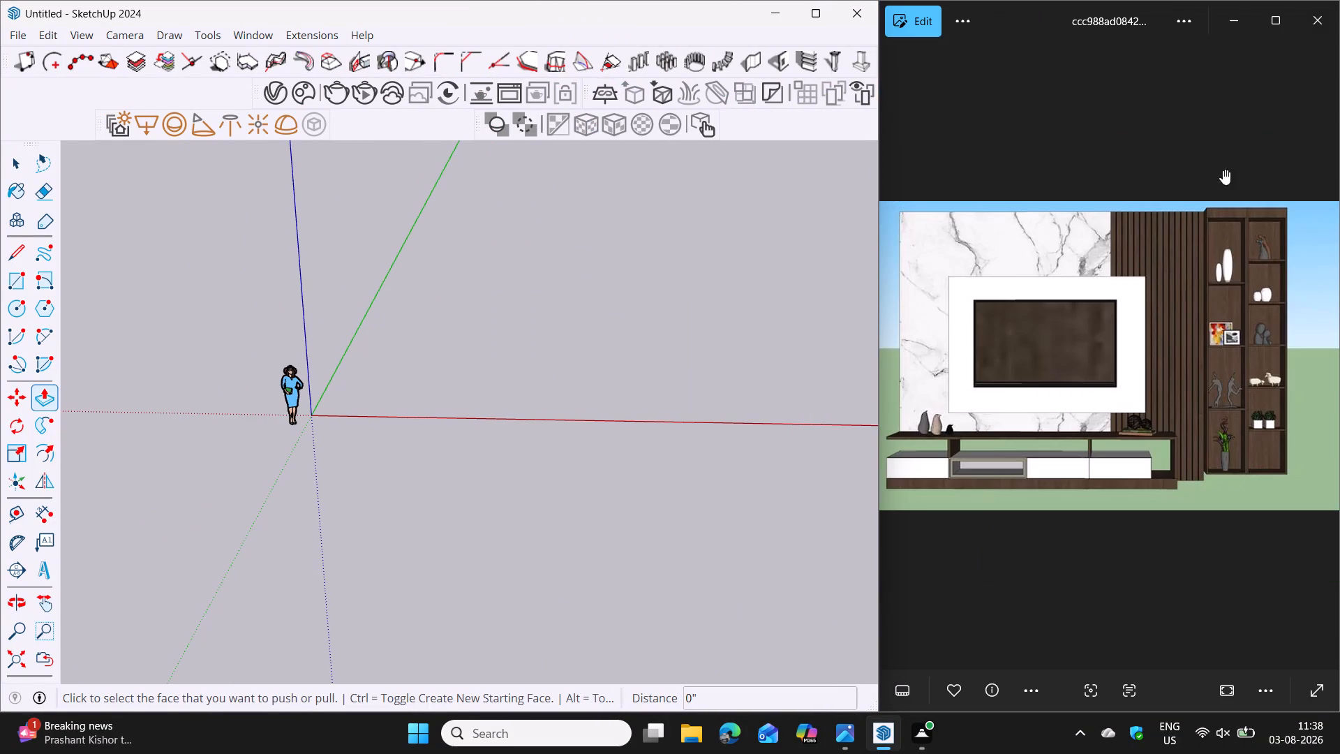
{"action": "left_click_drag", "start_coordinate": [881, 205], "coordinate": [1066, 202]}
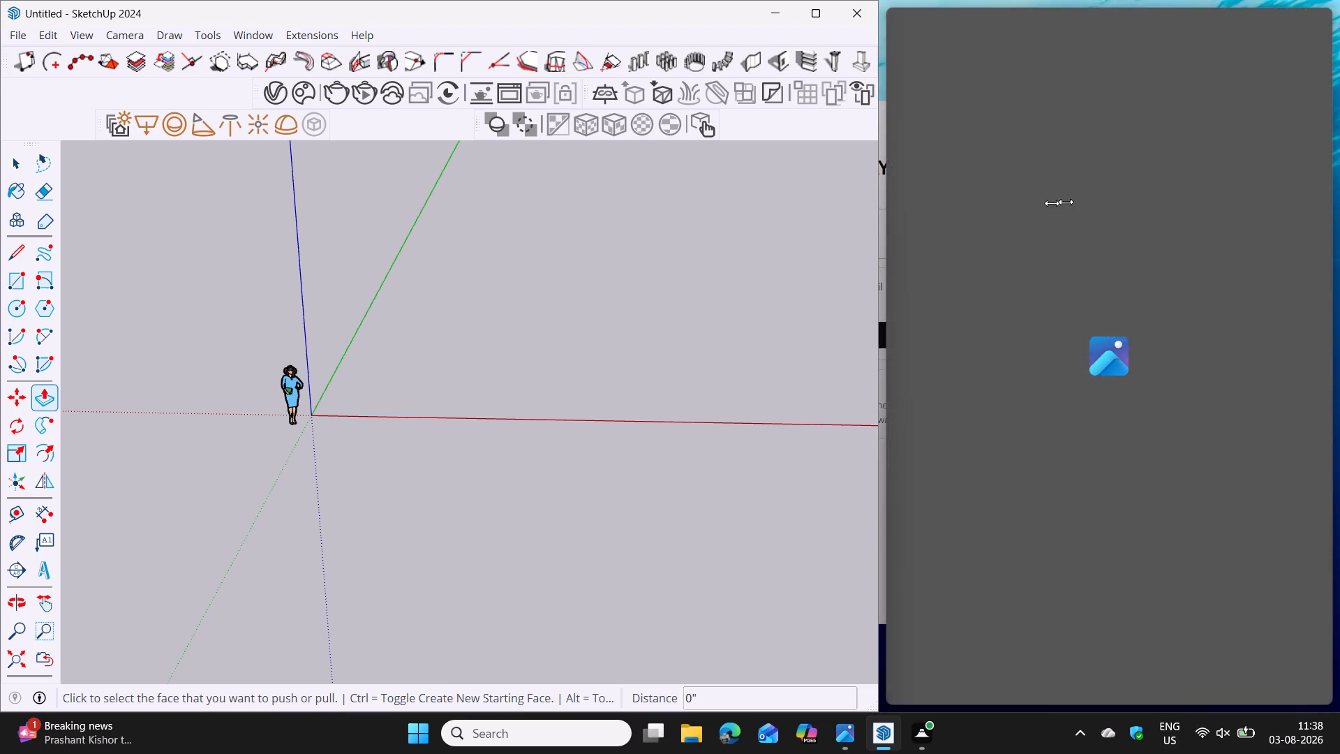
{"action": "left_click_drag", "start_coordinate": [1066, 202], "coordinate": [1069, 201]}
{"action": "left_click_drag", "start_coordinate": [879, 171], "coordinate": [1121, 158]}
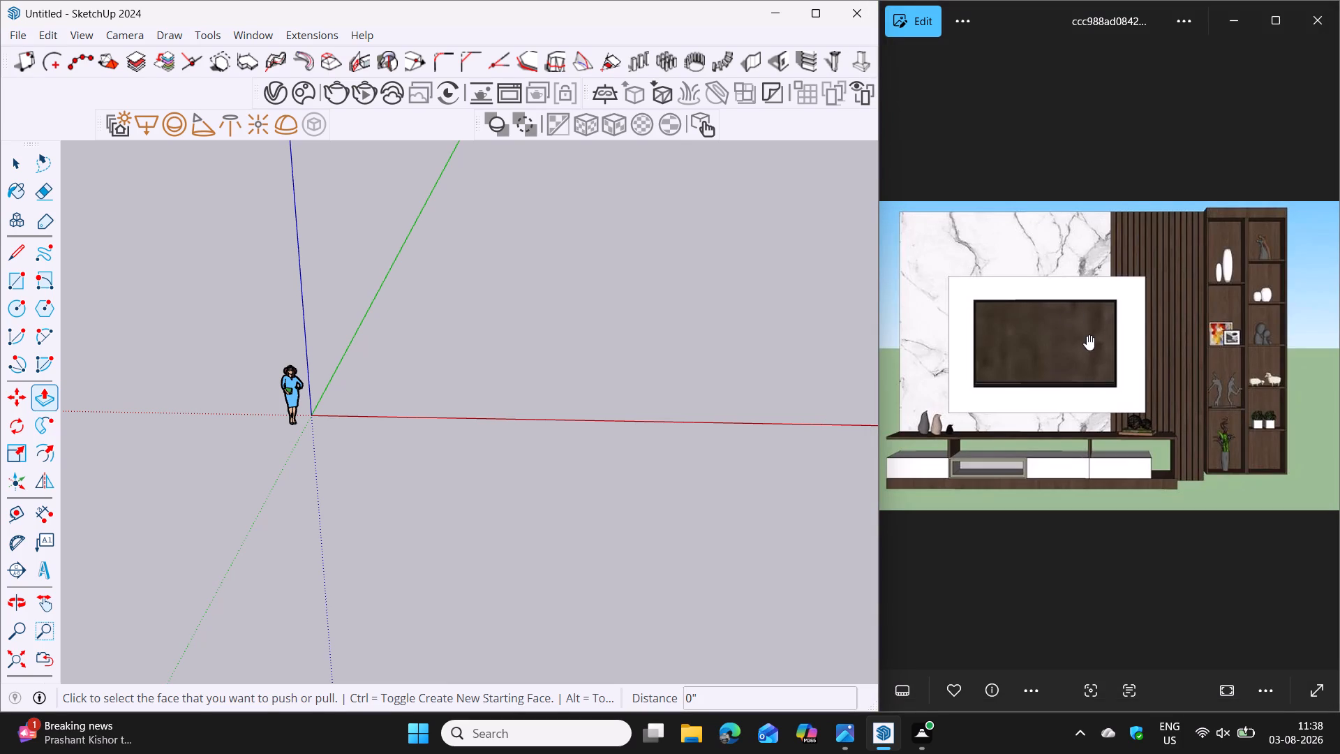
{"action": "scroll", "coordinate": [1083, 340], "scroll_direction": "up", "scroll_amount": 1}
{"action": "left_click_drag", "start_coordinate": [1067, 357], "coordinate": [1095, 359]}
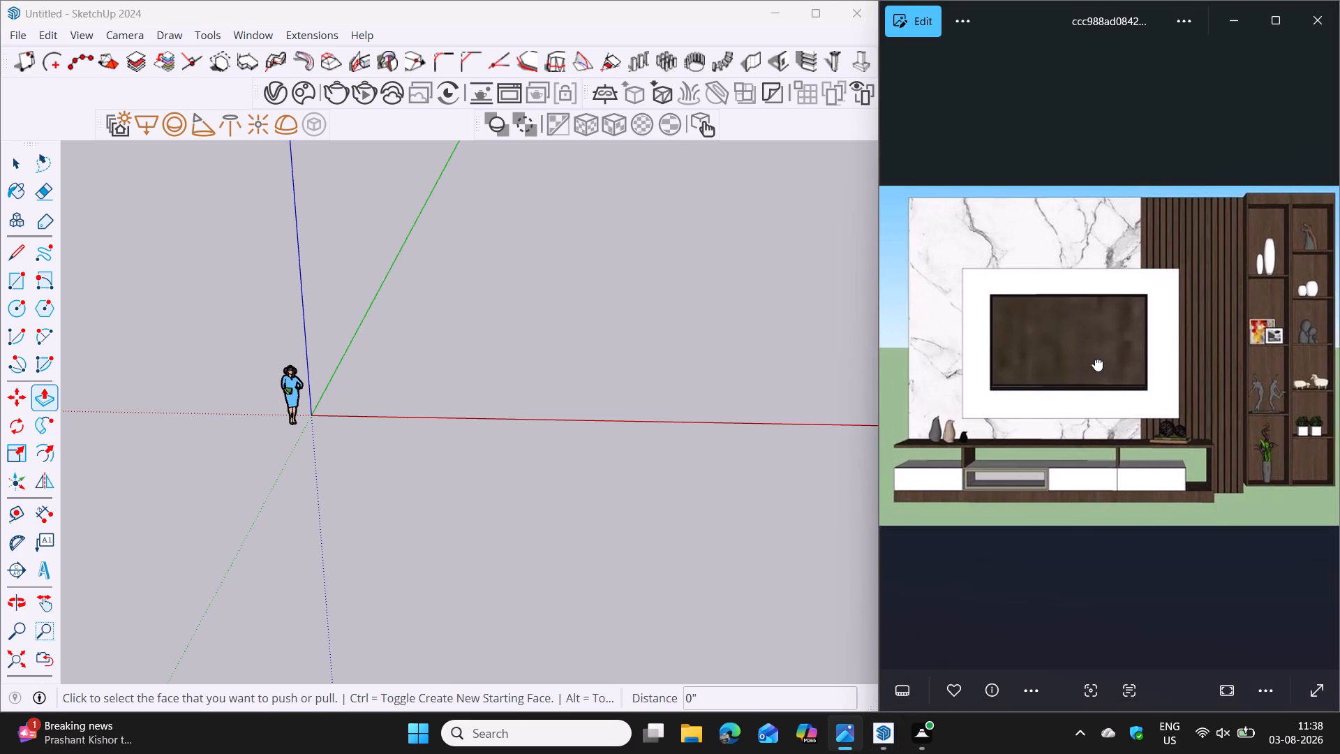
{"action": "left_click_drag", "start_coordinate": [1095, 359], "coordinate": [1089, 359]}
Delete the default human figure standing near the origin.
{"action": "scroll", "coordinate": [316, 394], "scroll_direction": "up", "scroll_amount": 2}
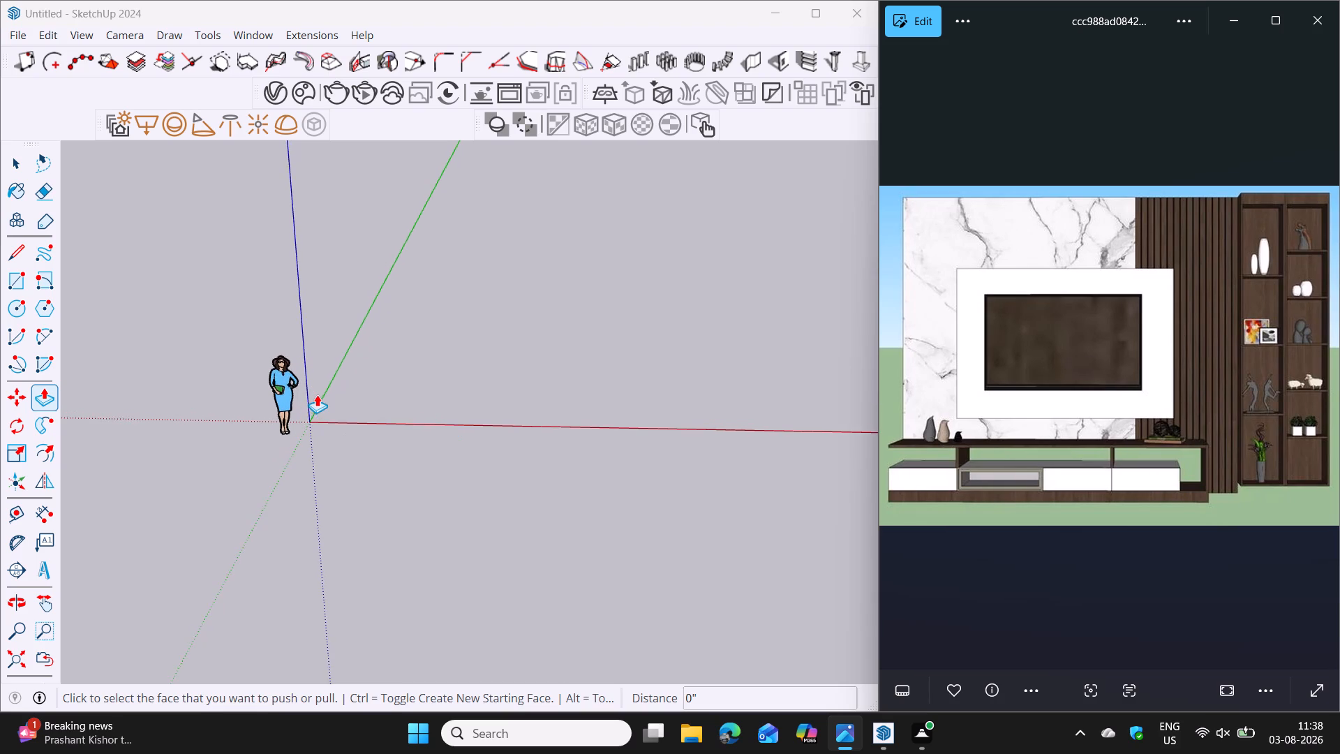
{"action": "scroll", "coordinate": [317, 394], "scroll_direction": "up", "scroll_amount": 4}
{"action": "key", "text": "space"}
{"action": "scroll", "coordinate": [306, 394], "scroll_direction": "up", "scroll_amount": 7}
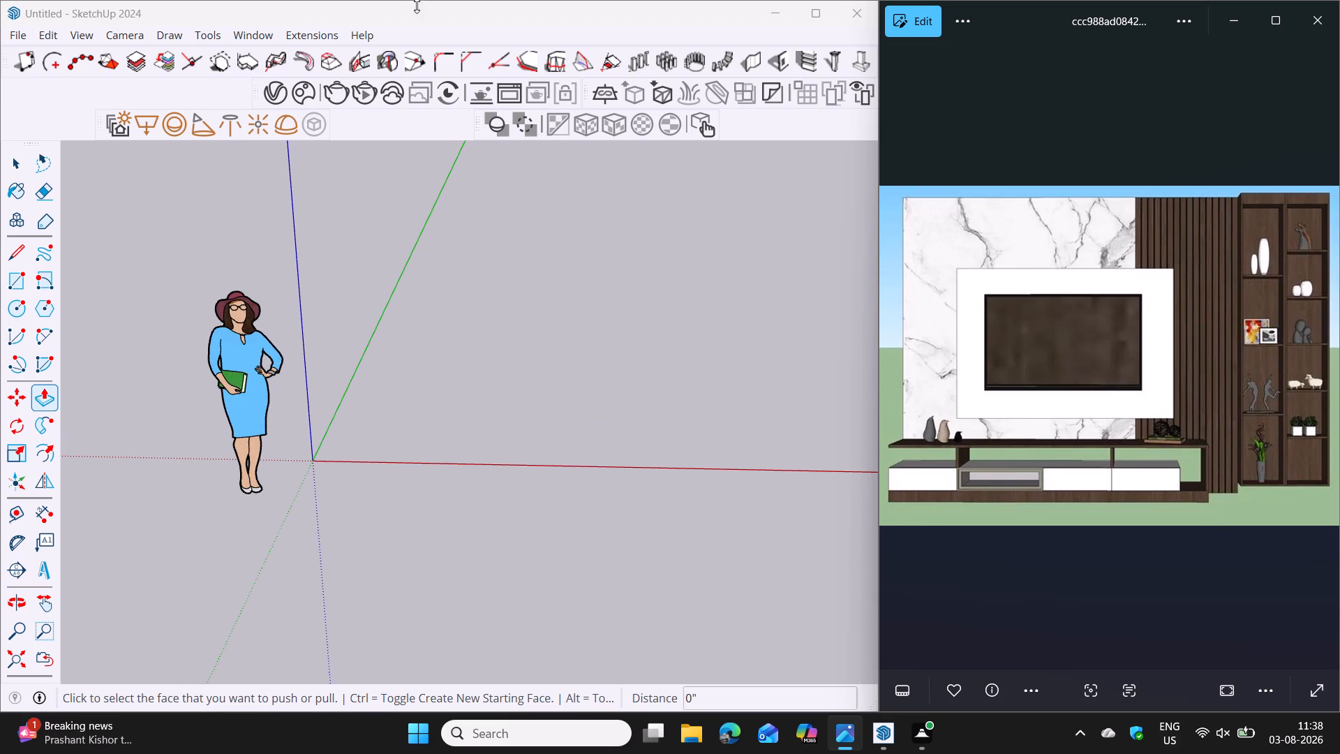
{"action": "left_click", "coordinate": [417, 11]}
{"action": "key", "text": "space"}
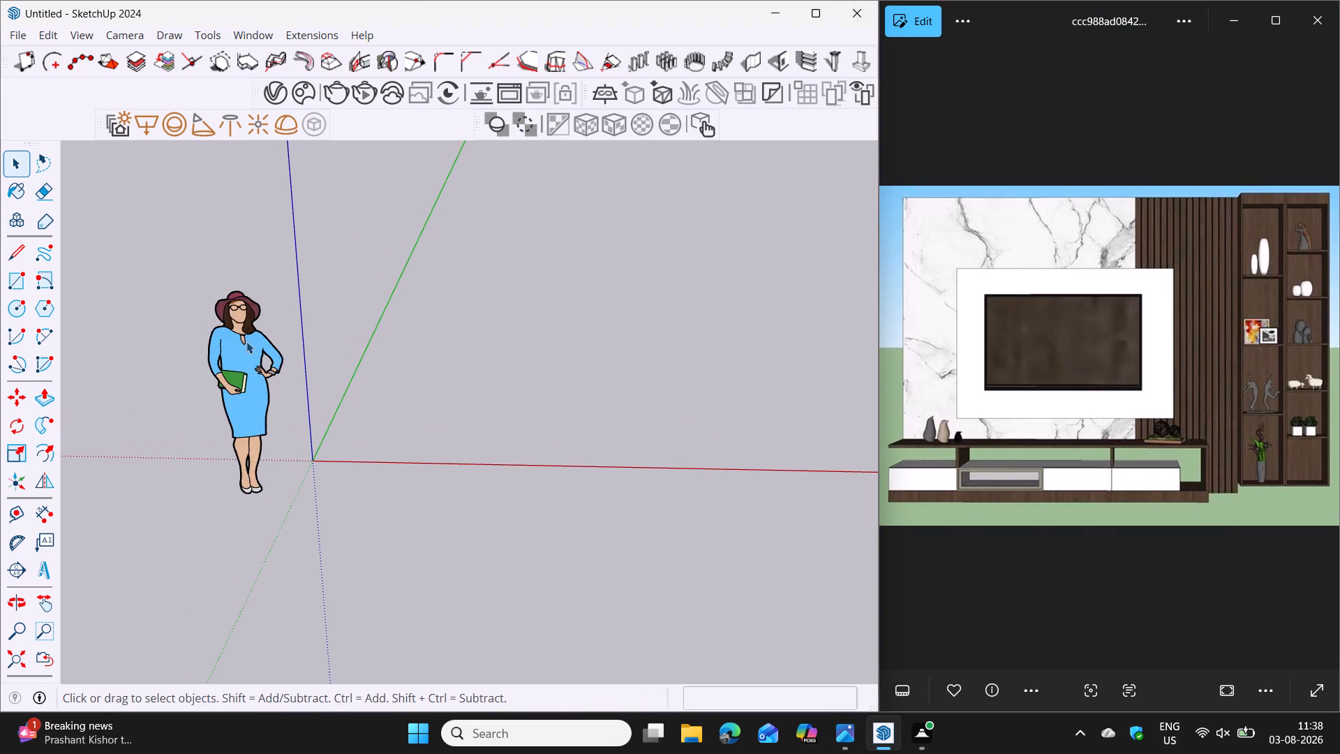
{"action": "scroll", "coordinate": [243, 376], "scroll_direction": "up", "scroll_amount": 6}
{"action": "left_click", "coordinate": [243, 376]}
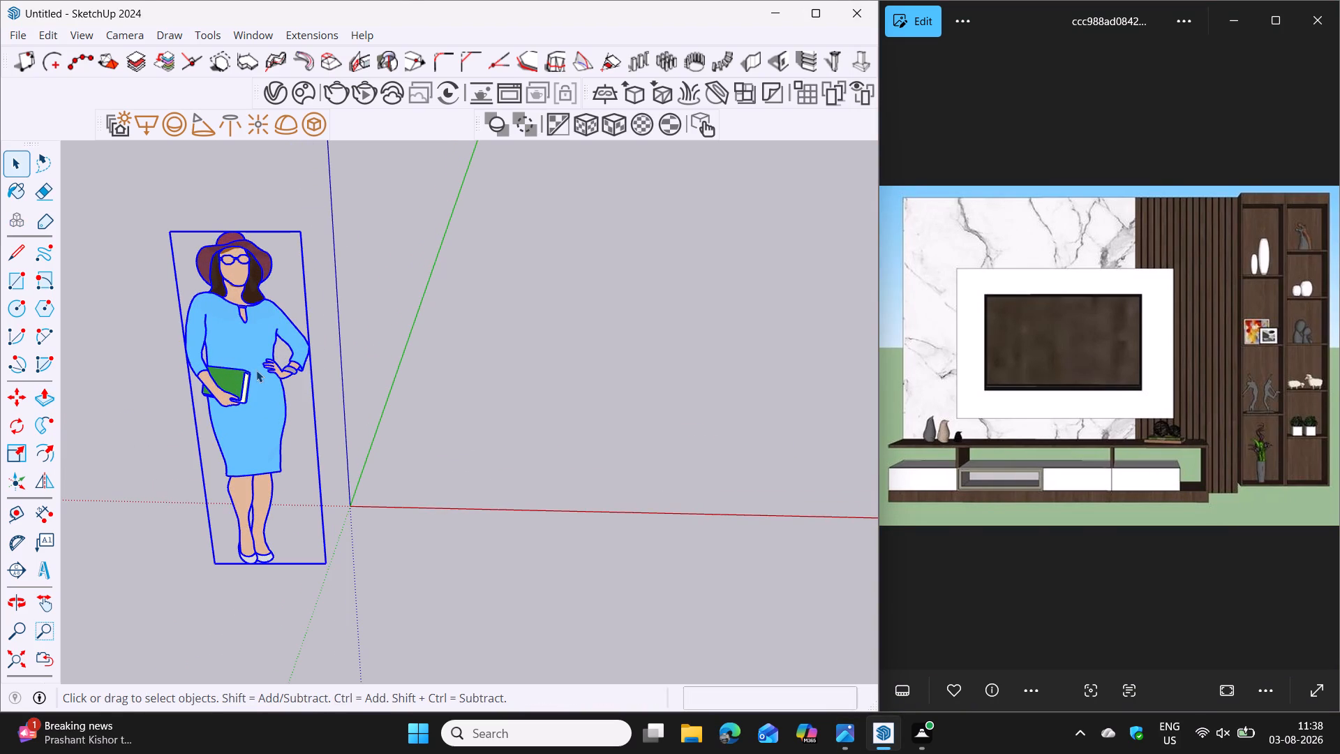
{"action": "key", "text": "Delete"}
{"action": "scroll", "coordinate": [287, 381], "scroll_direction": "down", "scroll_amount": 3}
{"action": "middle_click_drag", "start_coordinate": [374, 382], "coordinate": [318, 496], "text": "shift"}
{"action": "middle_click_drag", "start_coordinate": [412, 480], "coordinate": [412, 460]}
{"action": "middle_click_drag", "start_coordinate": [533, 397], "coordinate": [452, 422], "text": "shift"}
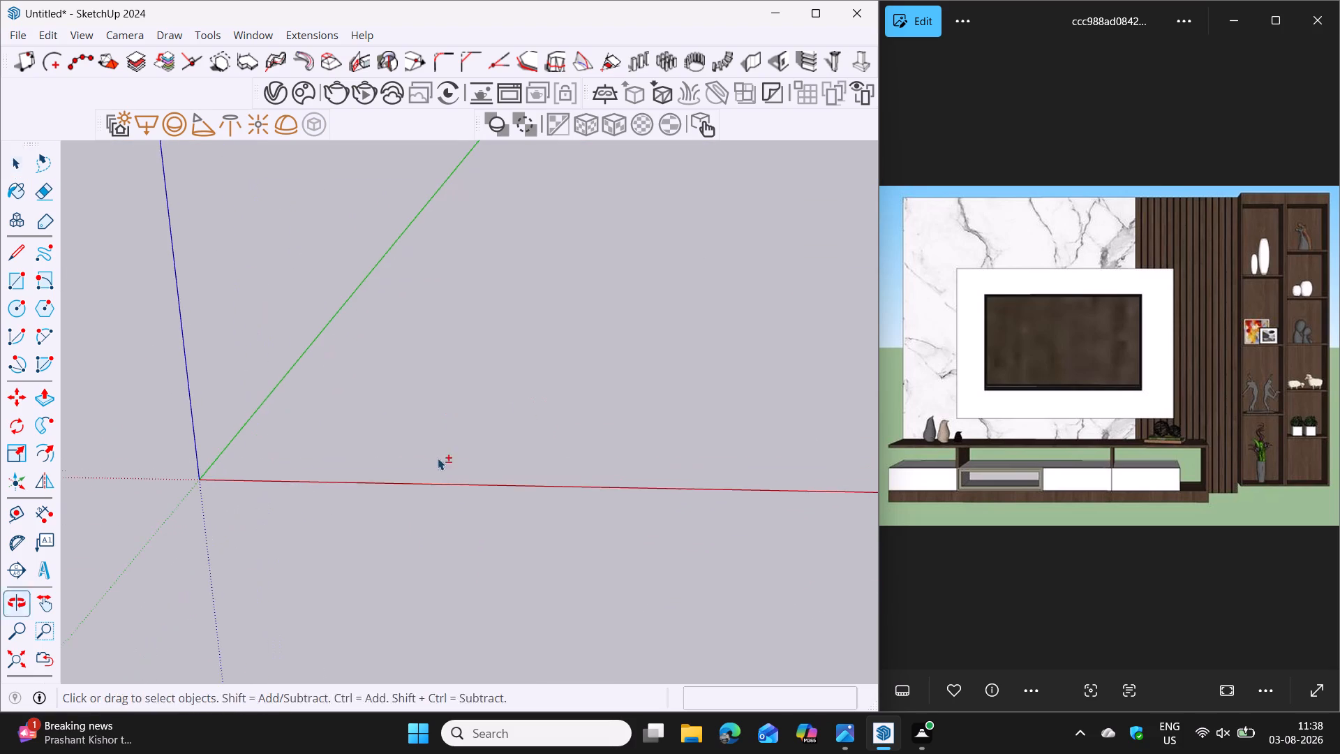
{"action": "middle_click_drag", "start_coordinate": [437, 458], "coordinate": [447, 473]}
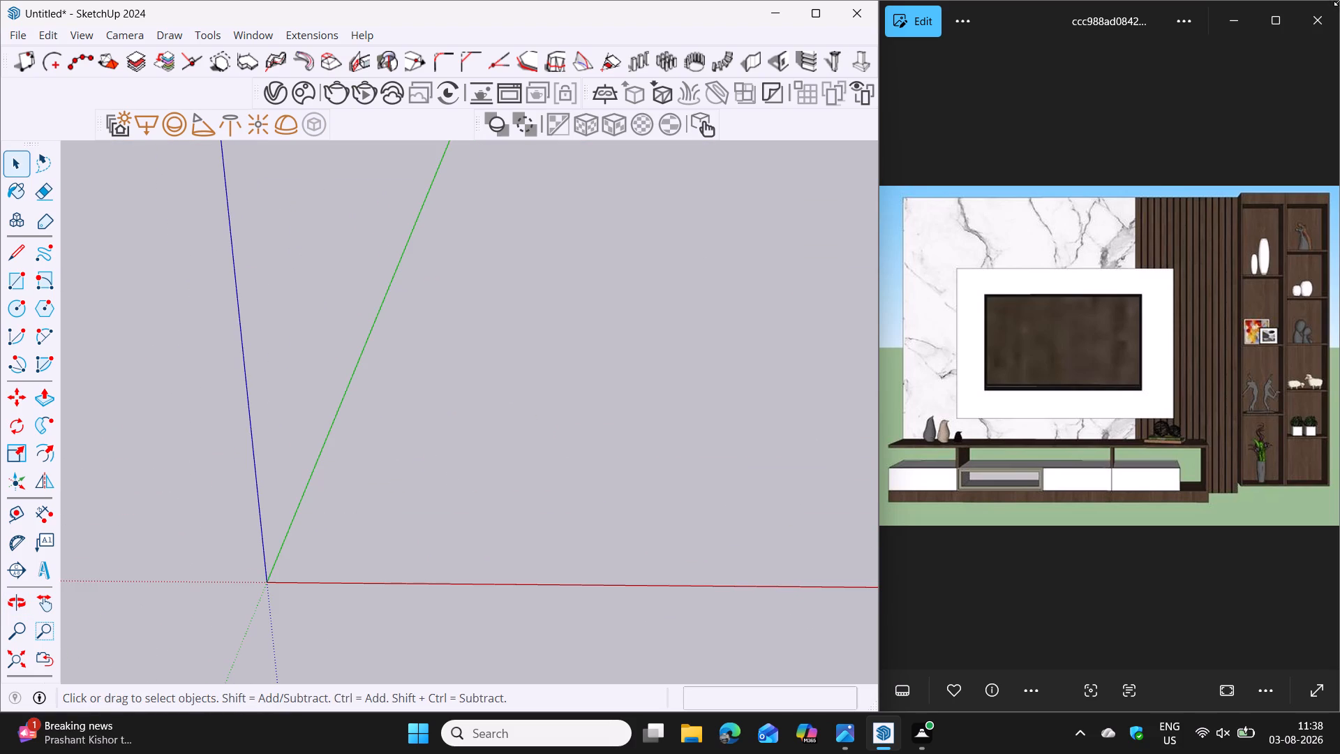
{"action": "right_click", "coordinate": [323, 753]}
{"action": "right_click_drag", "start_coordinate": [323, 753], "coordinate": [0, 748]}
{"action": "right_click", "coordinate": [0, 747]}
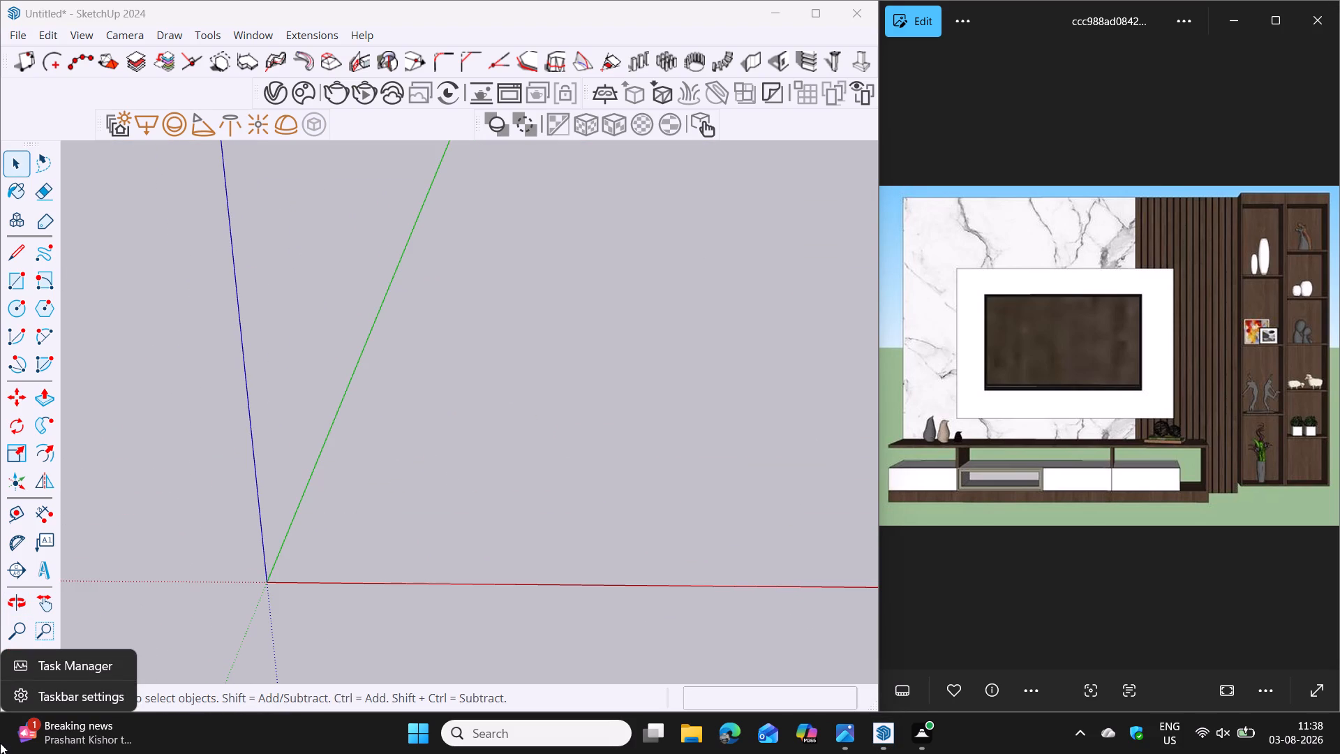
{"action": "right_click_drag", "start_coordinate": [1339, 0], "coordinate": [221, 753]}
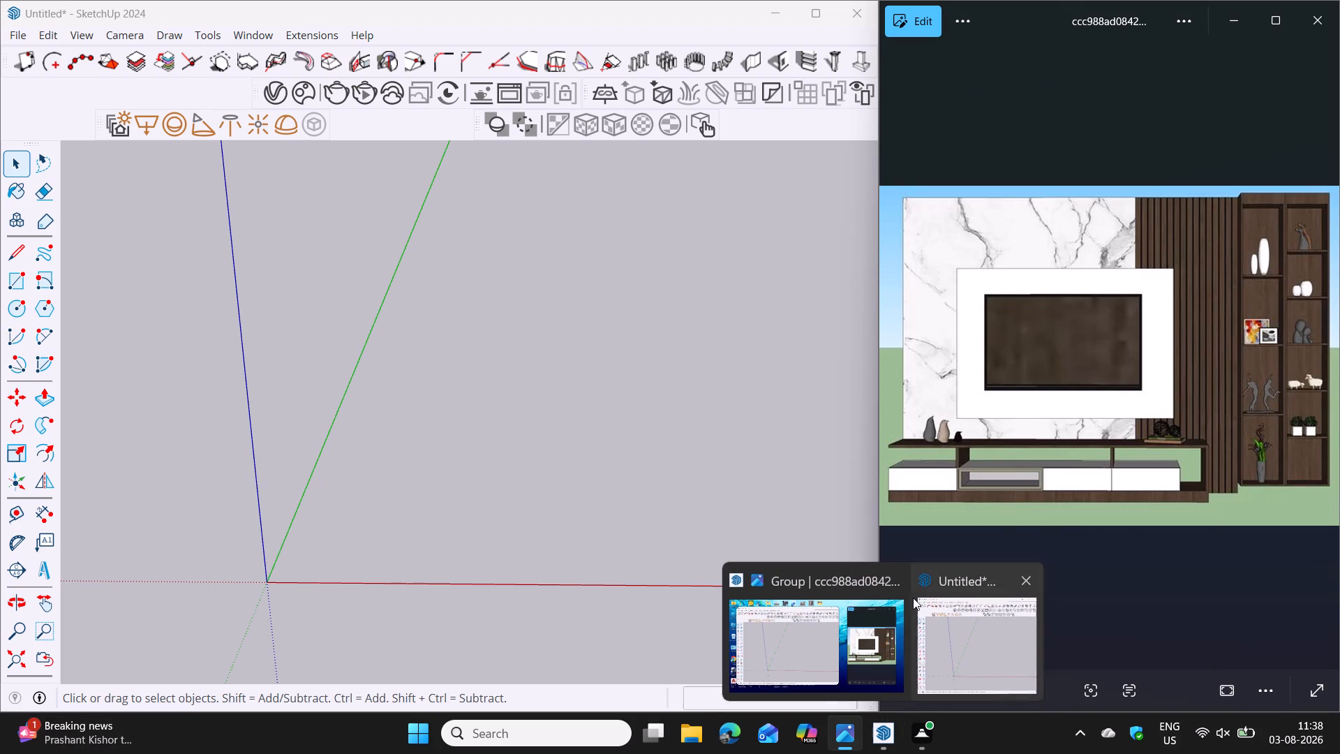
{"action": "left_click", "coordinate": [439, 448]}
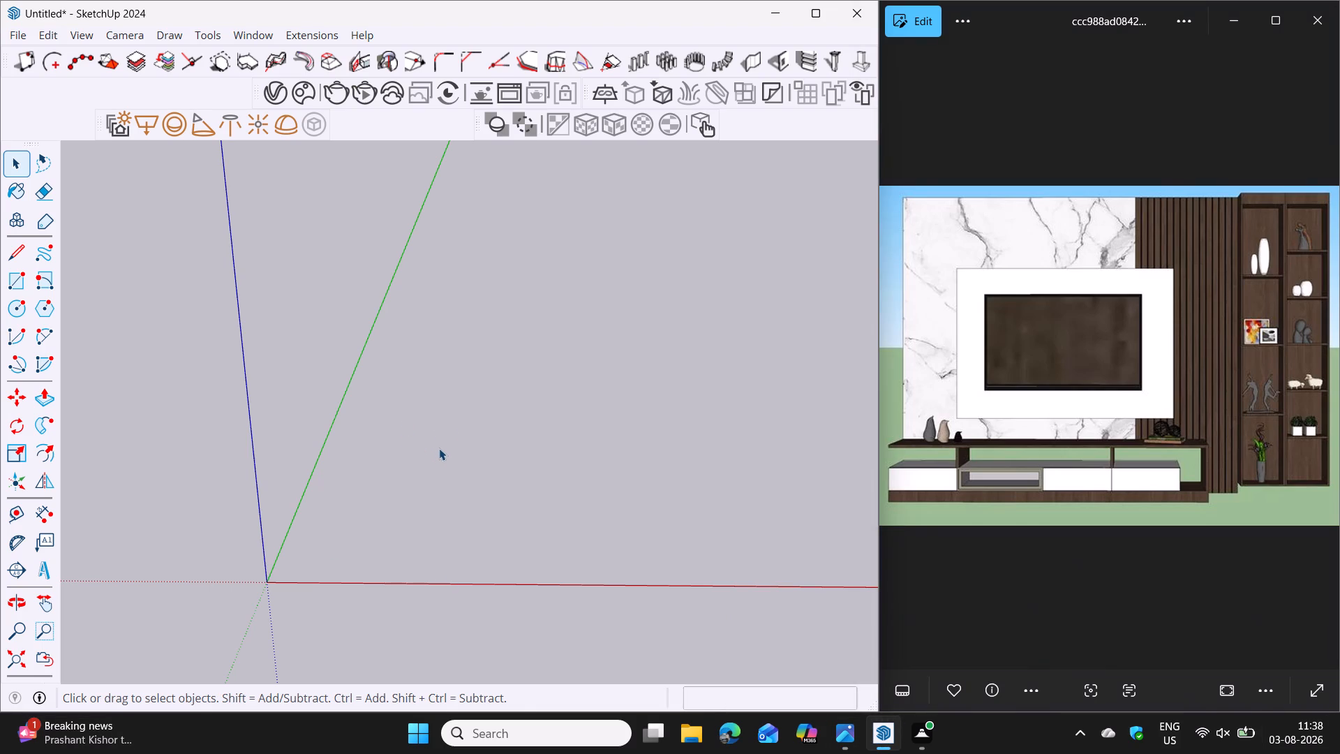
Draw a 10' by 10' rectangle on the ground as the floor and make it a group.
{"action": "key", "text": "r"}
{"action": "left_click", "coordinate": [402, 433]}
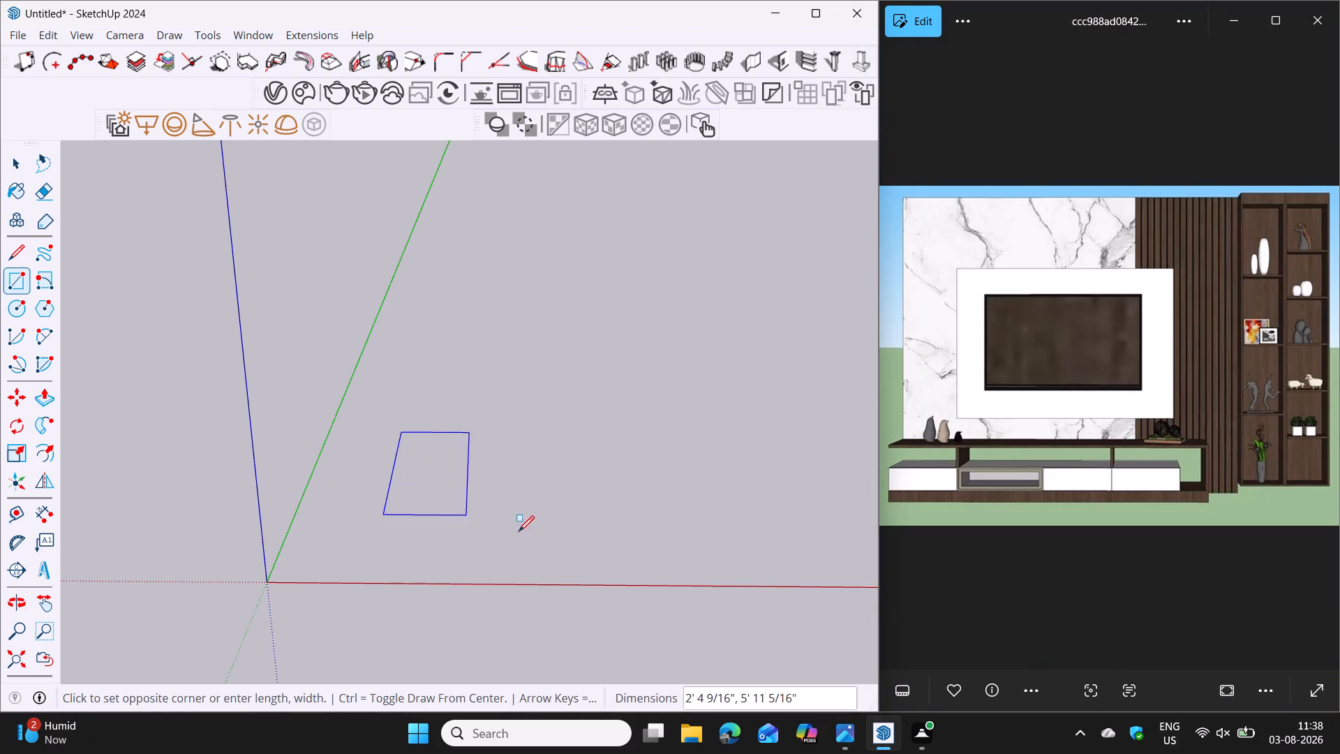
{"action": "type", "text": "10',10'"}
{"action": "key", "text": "Return"}
{"action": "key", "text": "space"}
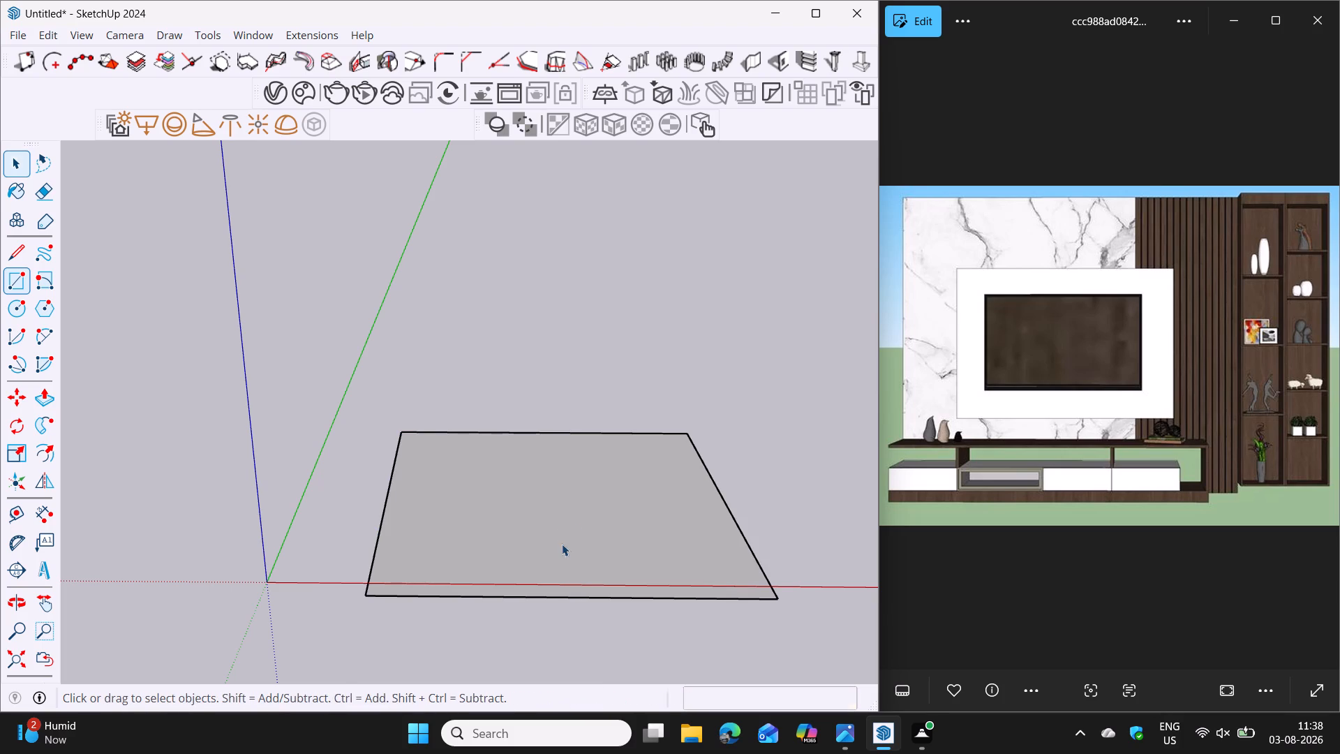
{"action": "triple_click", "coordinate": [568, 532]}
{"action": "right_click", "coordinate": [597, 542]}
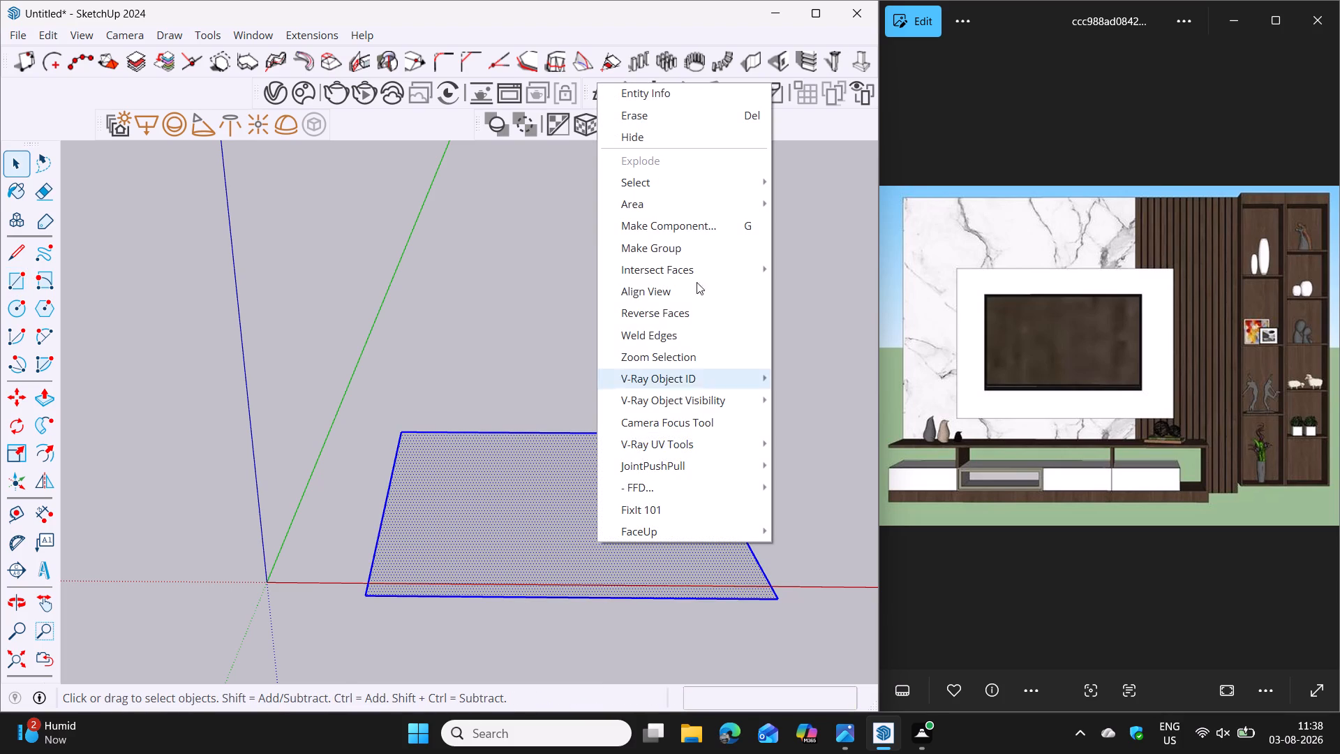
{"action": "left_click", "coordinate": [686, 252]}
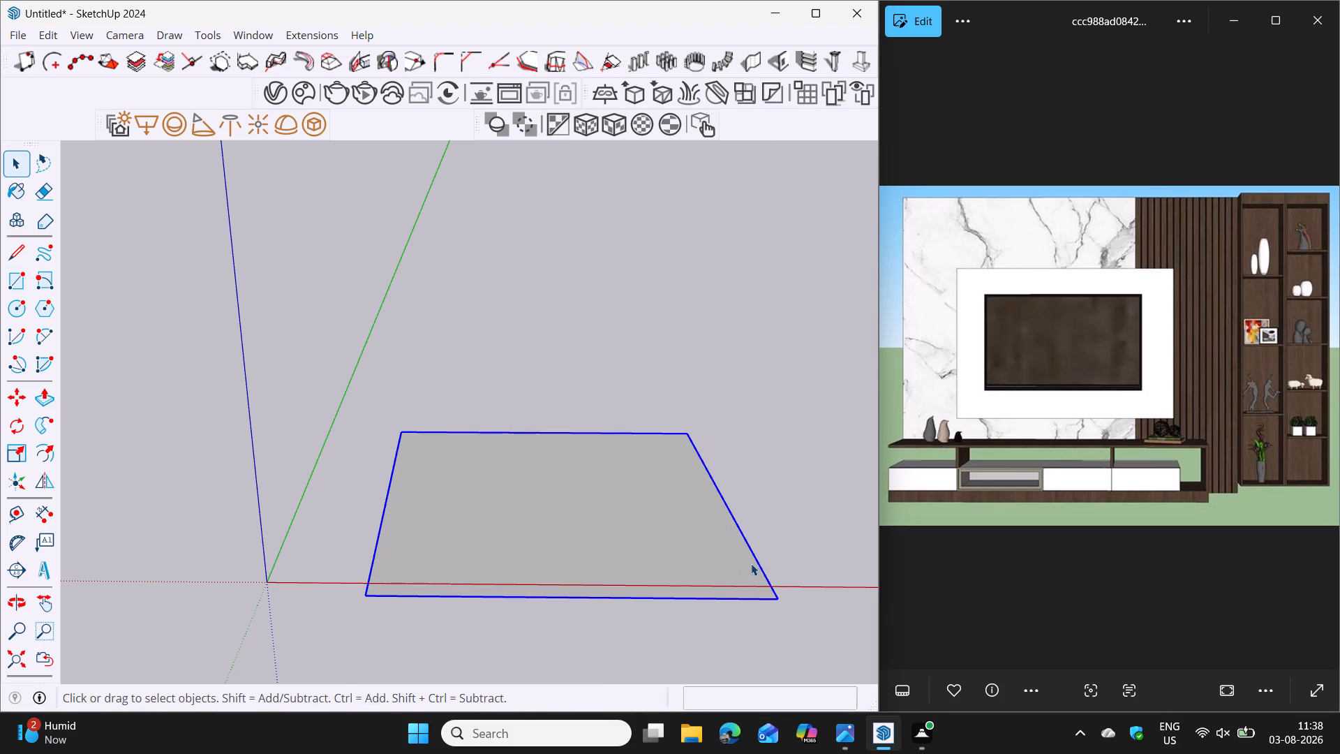
Move the floor group about 2' 10 5/8" back along the green axis.
{"action": "key", "text": "m"}
{"action": "left_click", "coordinate": [689, 434]}
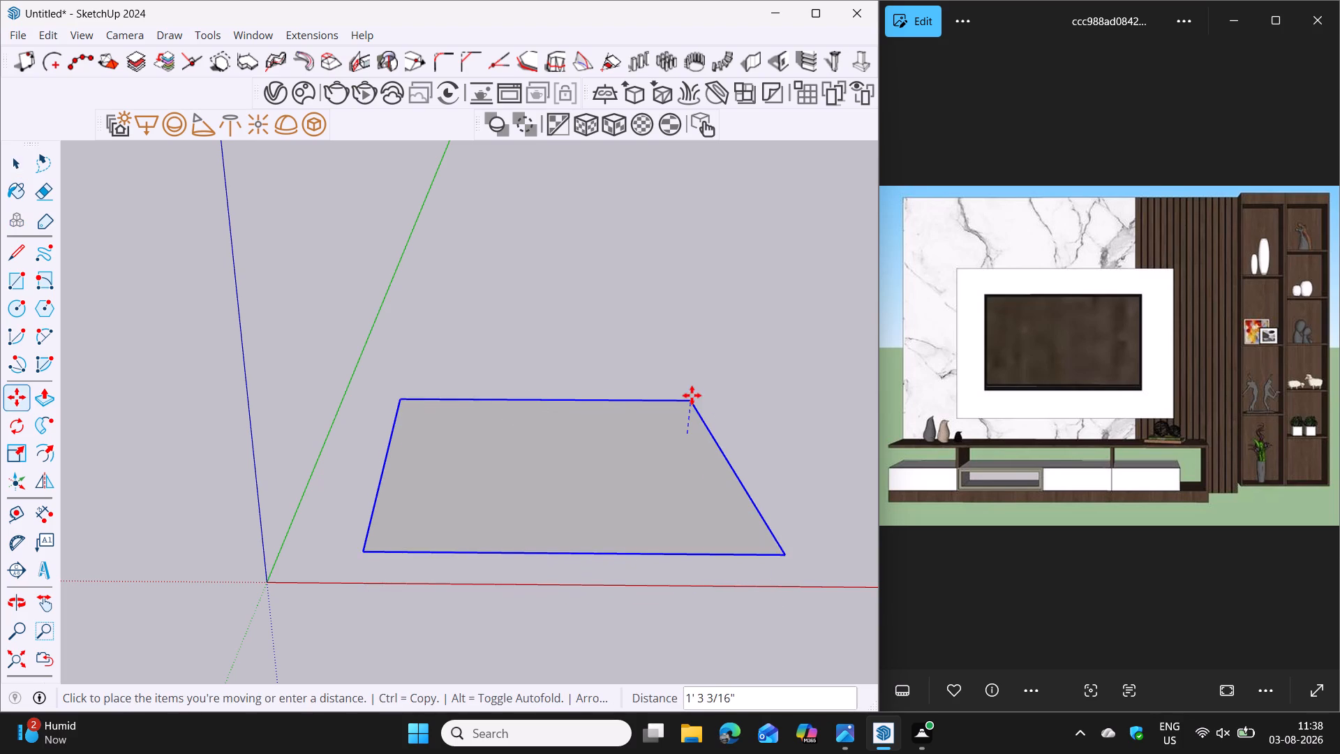
{"action": "key", "text": "Right"}
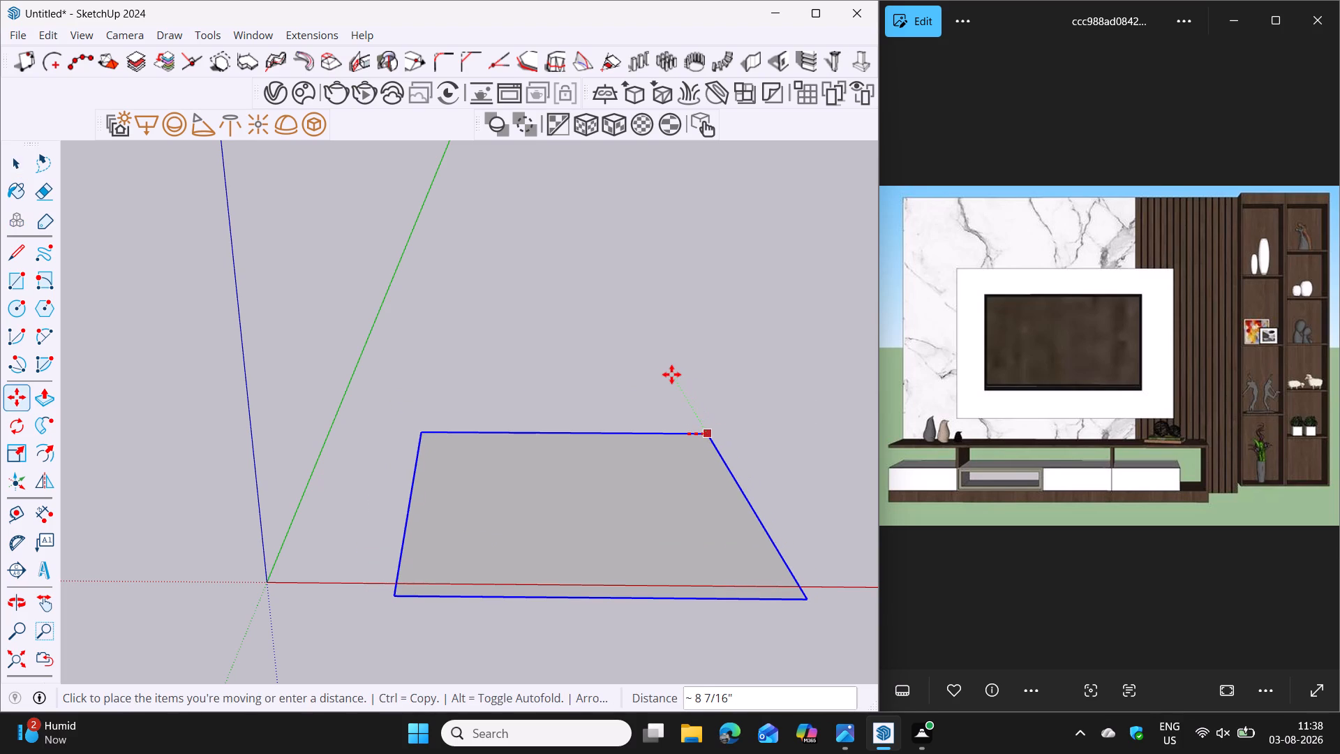
{"action": "key", "text": "Left"}
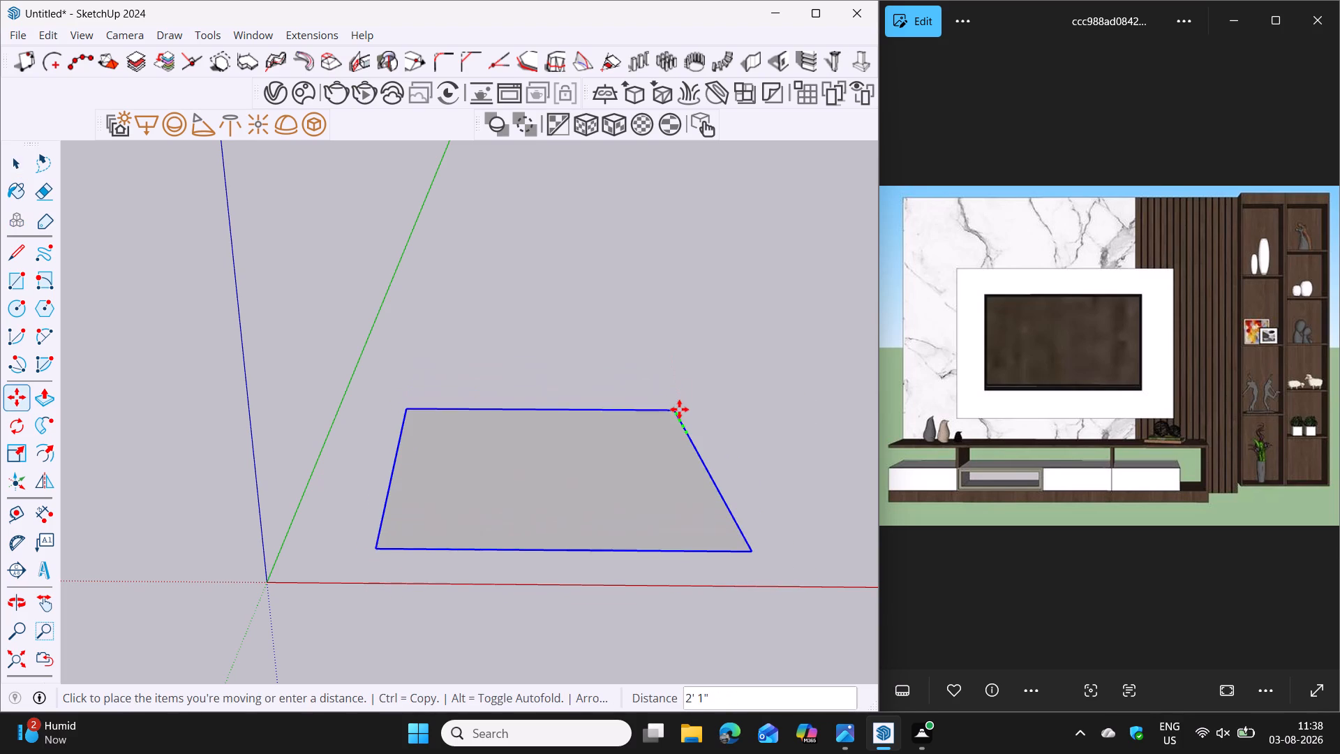
{"action": "left_click", "coordinate": [687, 404]}
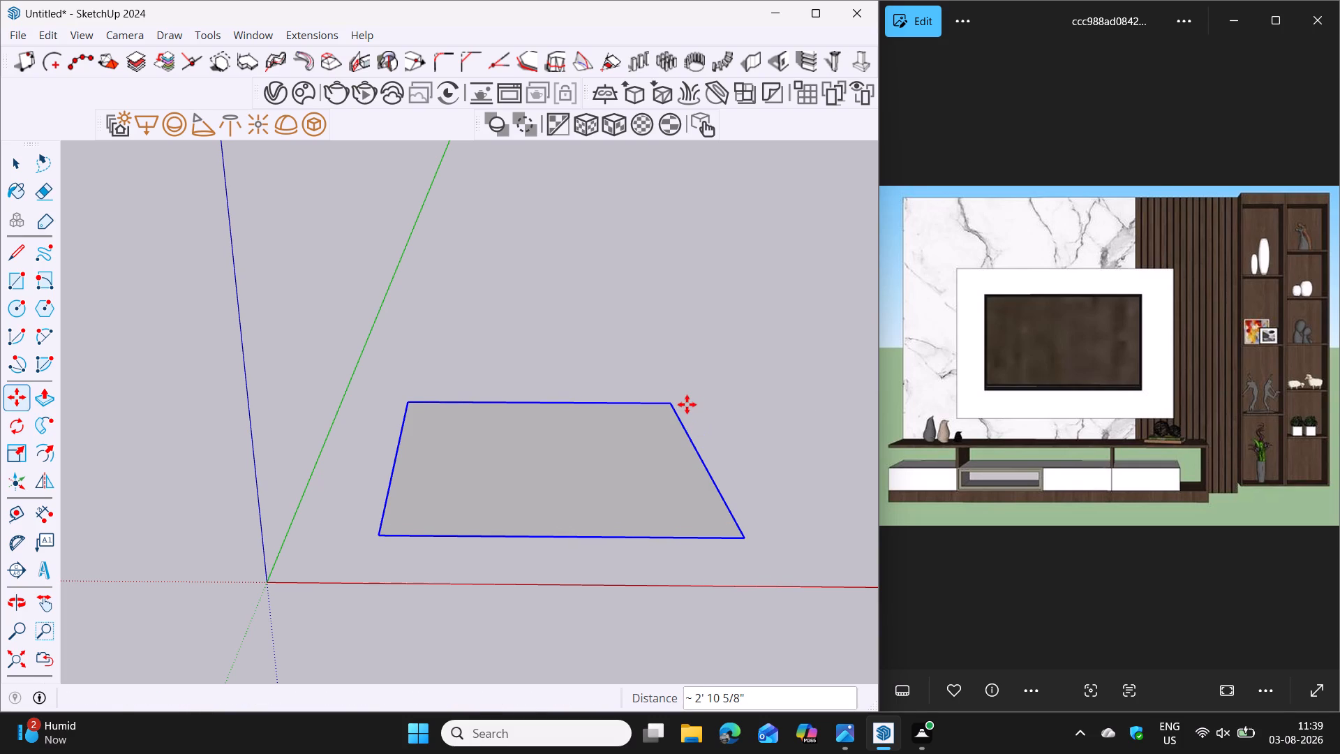
{"action": "key", "text": "space"}
Draw a 10' by 9" rectangle along the left edge of the floor, starting at its back corner.
{"action": "middle_click_drag", "start_coordinate": [787, 458], "coordinate": [786, 479]}
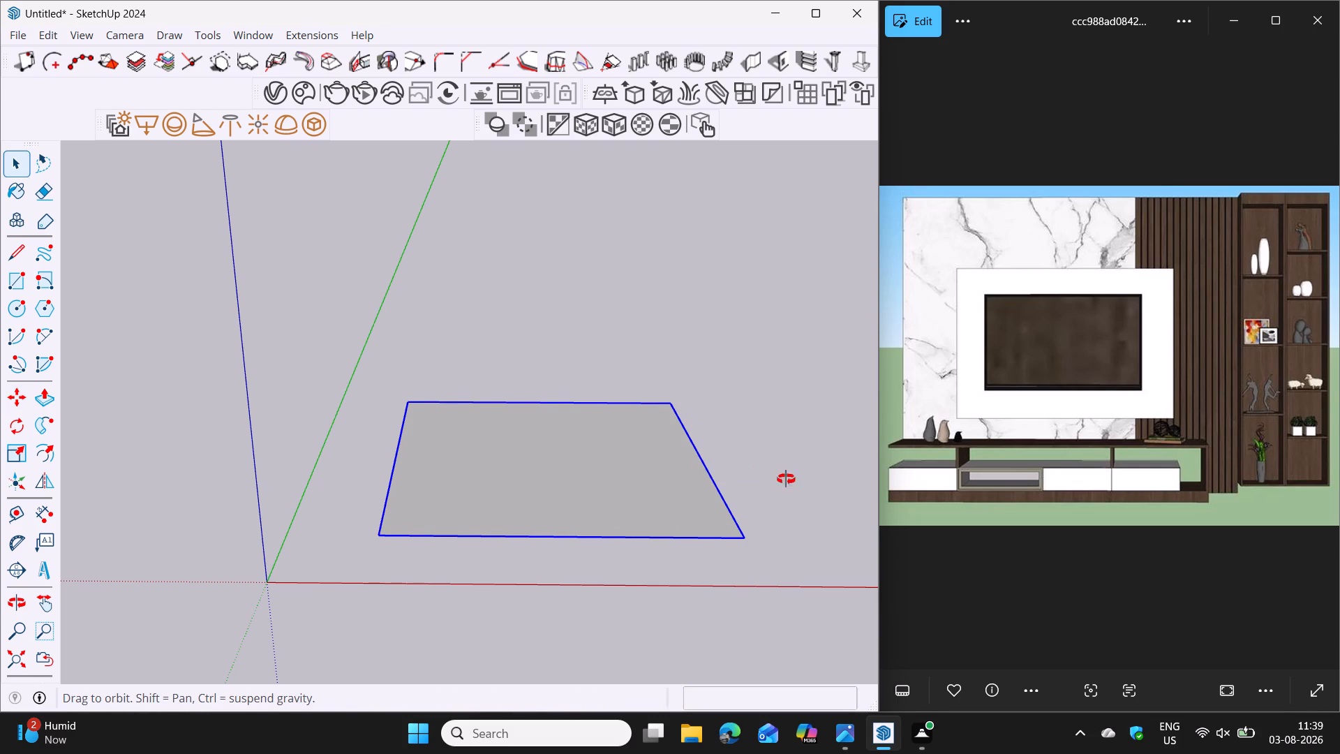
{"action": "middle_click_drag", "start_coordinate": [786, 479], "coordinate": [791, 538]}
{"action": "key", "text": "space"}
{"action": "scroll", "coordinate": [603, 527], "scroll_direction": "up", "scroll_amount": 3}
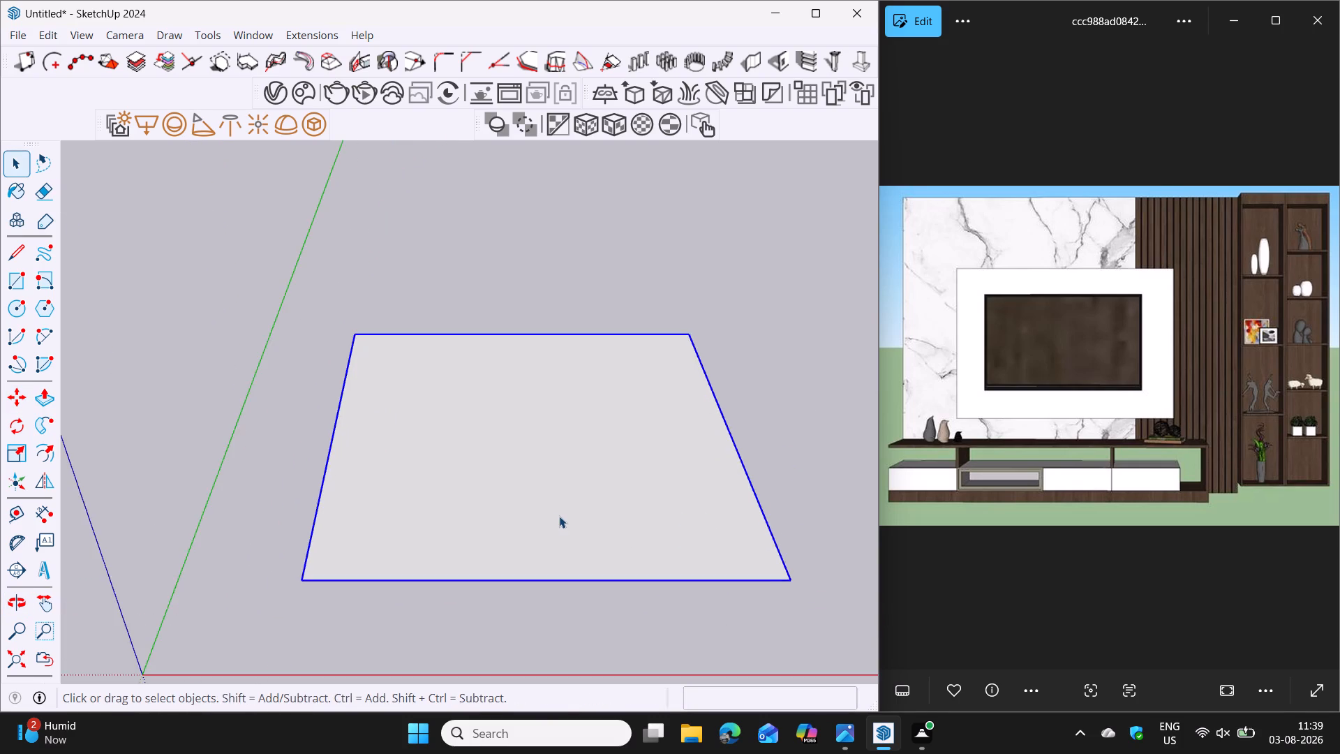
{"action": "scroll", "coordinate": [559, 516], "scroll_direction": "up", "scroll_amount": 2}
{"action": "key", "text": "r"}
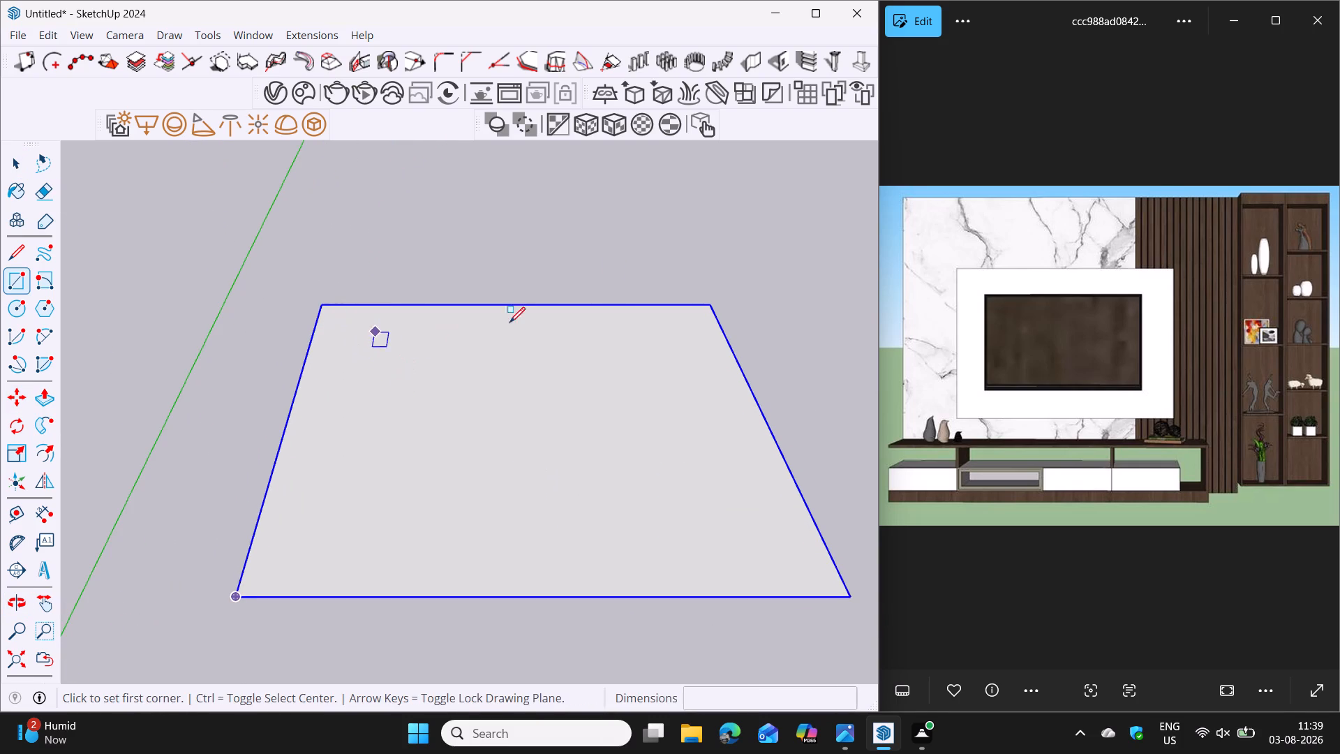
{"action": "key", "text": "space"}
{"action": "left_click", "coordinate": [632, 260]}
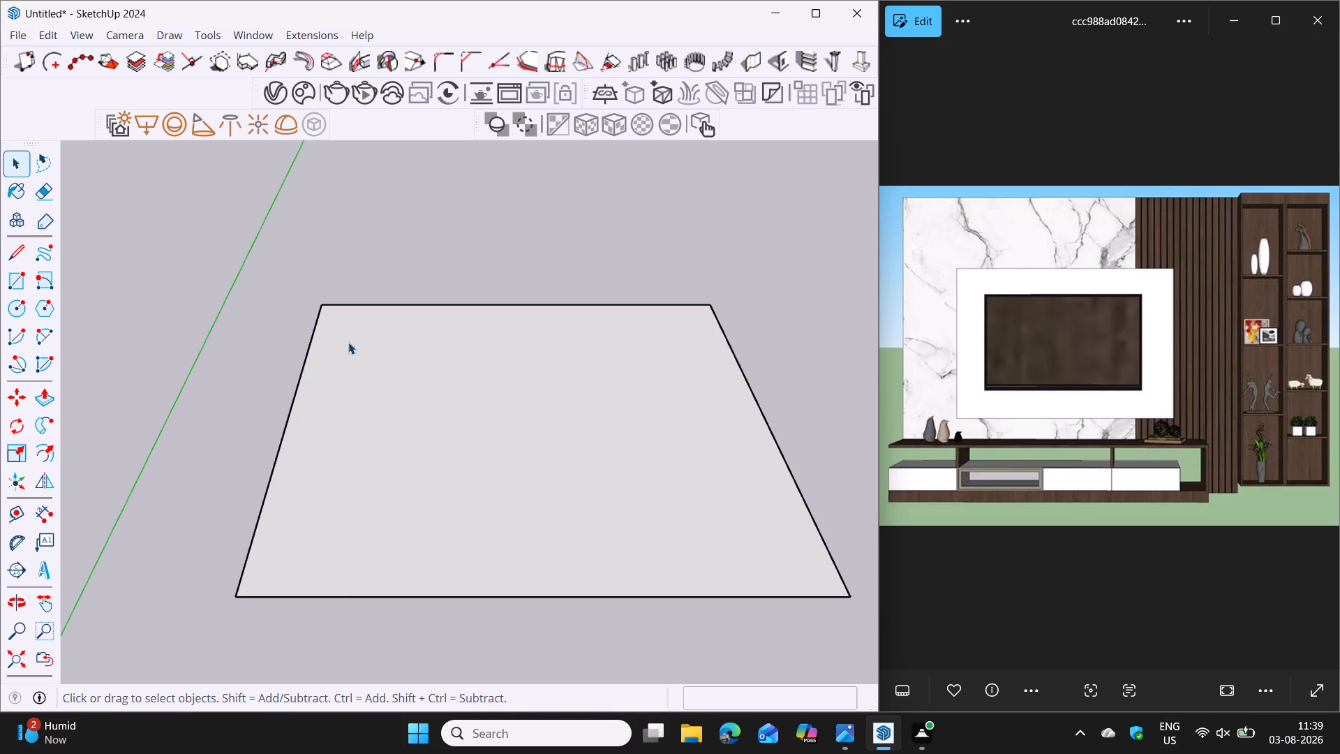
{"action": "key", "text": "r"}
{"action": "left_click", "coordinate": [326, 306]}
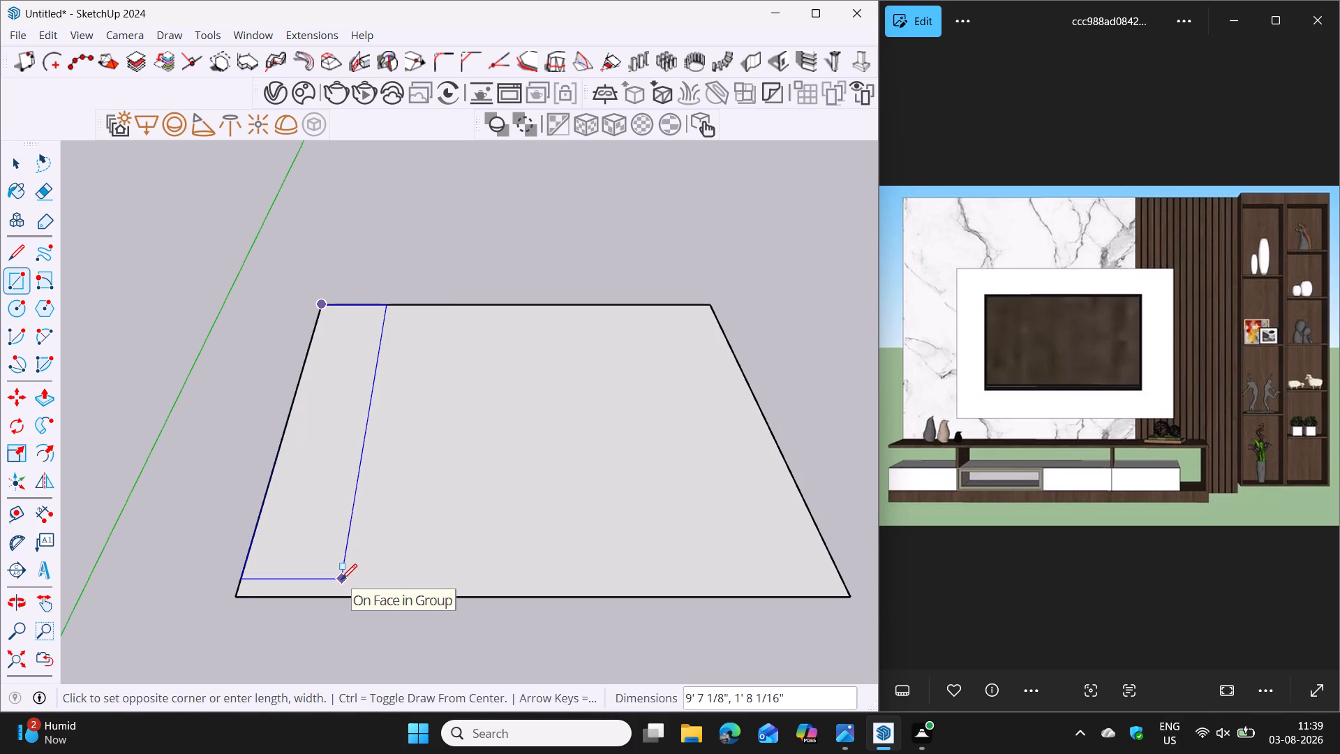
{"action": "type", "text": "10',9"}
{"action": "key", "text": "Return"}
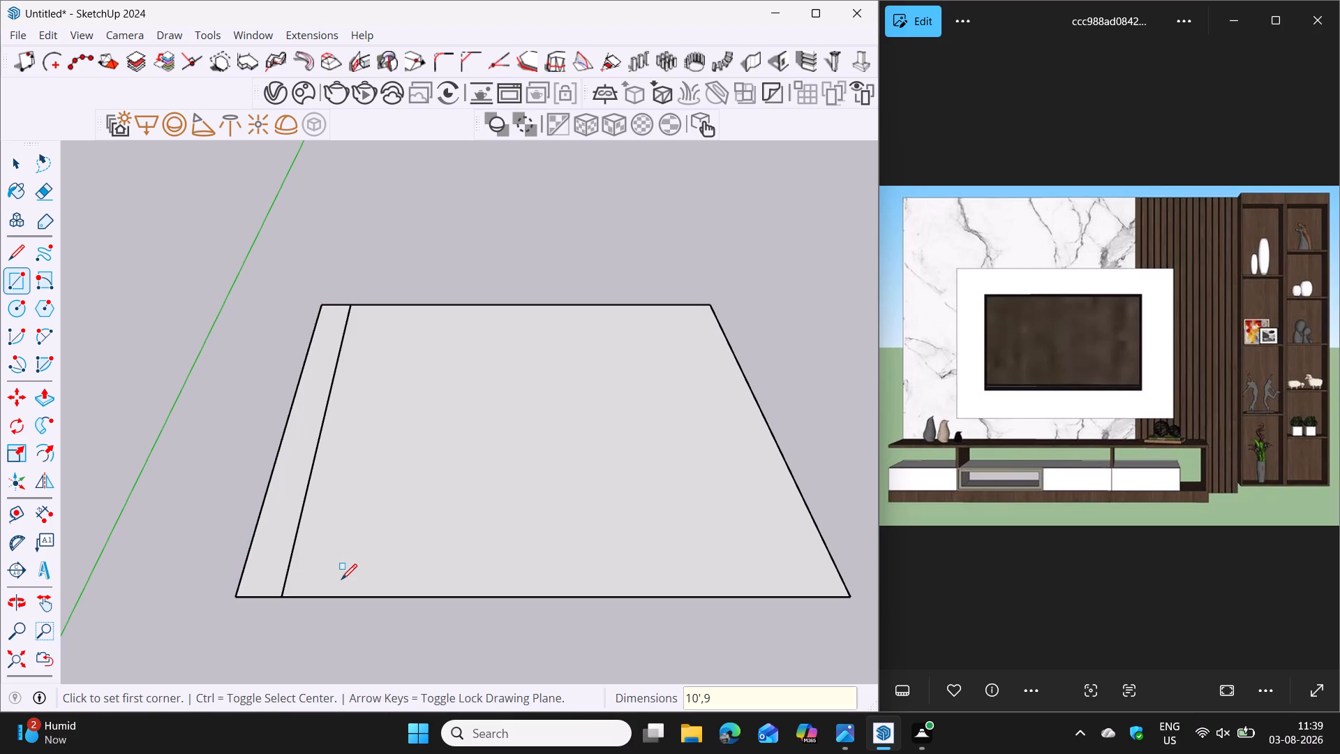
{"action": "key", "text": "space"}
Extrude the narrow strip along the floor's left edge upward 10' to form a wall.
{"action": "left_click", "coordinate": [271, 543]}
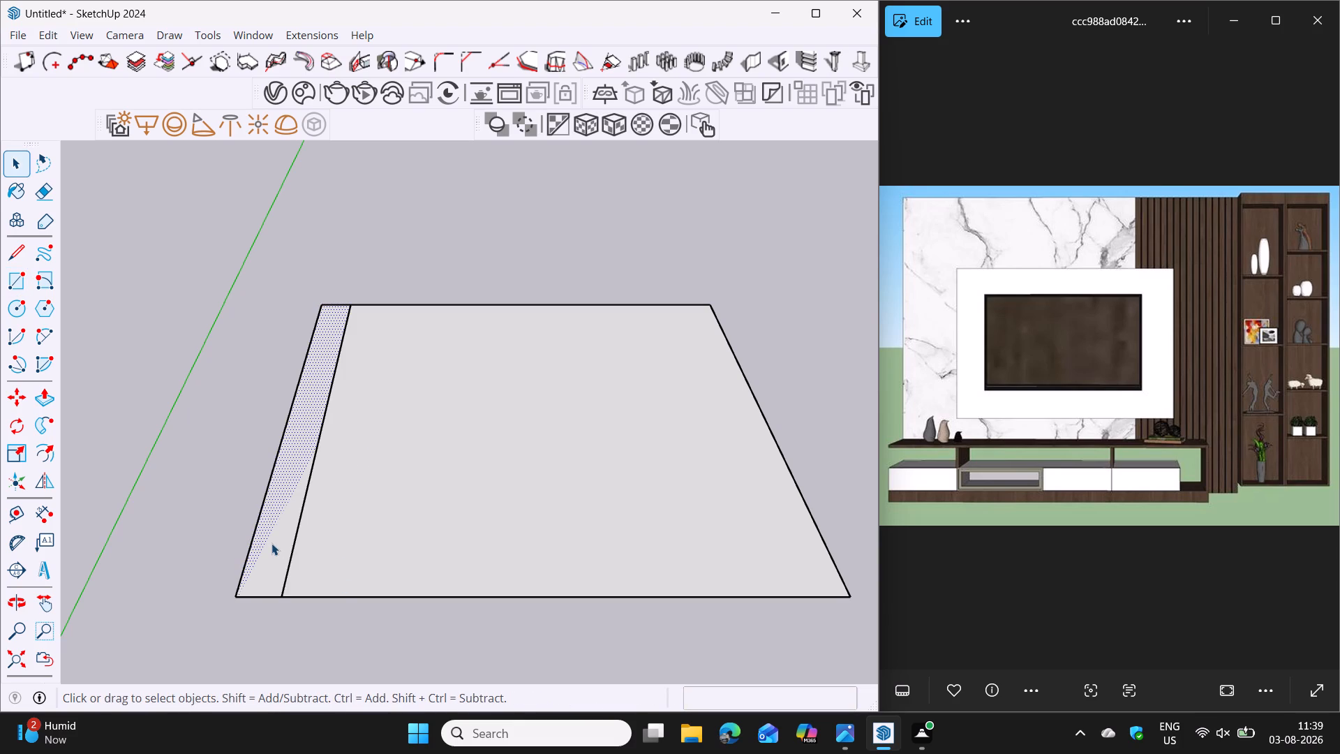
{"action": "key", "text": "p"}
{"action": "left_click", "coordinate": [271, 543]}
{"action": "type", "text": "10'"}
{"action": "key", "text": "Return"}
{"action": "key", "text": "space"}
Make the whole extruded wall a separate group and clear the selection.
{"action": "scroll", "coordinate": [273, 431], "scroll_direction": "down", "scroll_amount": 7}
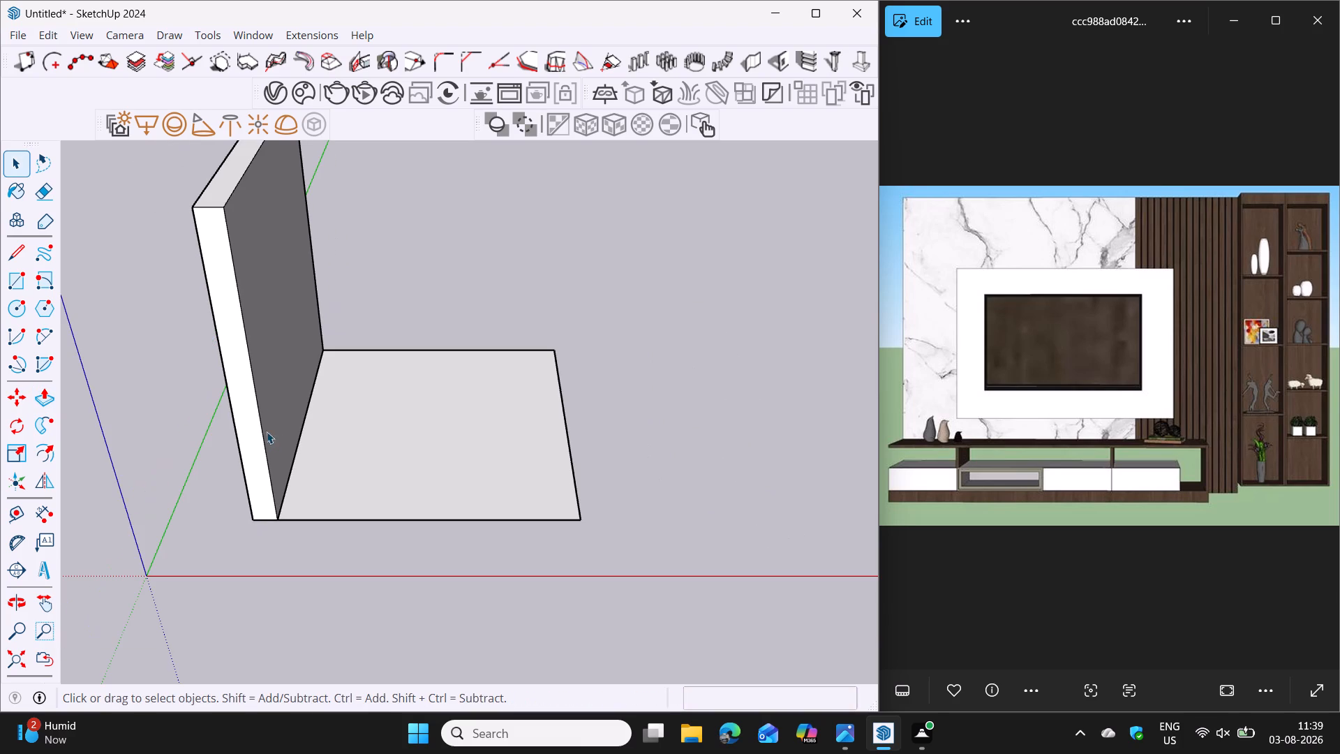
{"action": "triple_click", "coordinate": [244, 403]}
{"action": "right_click", "coordinate": [251, 397]}
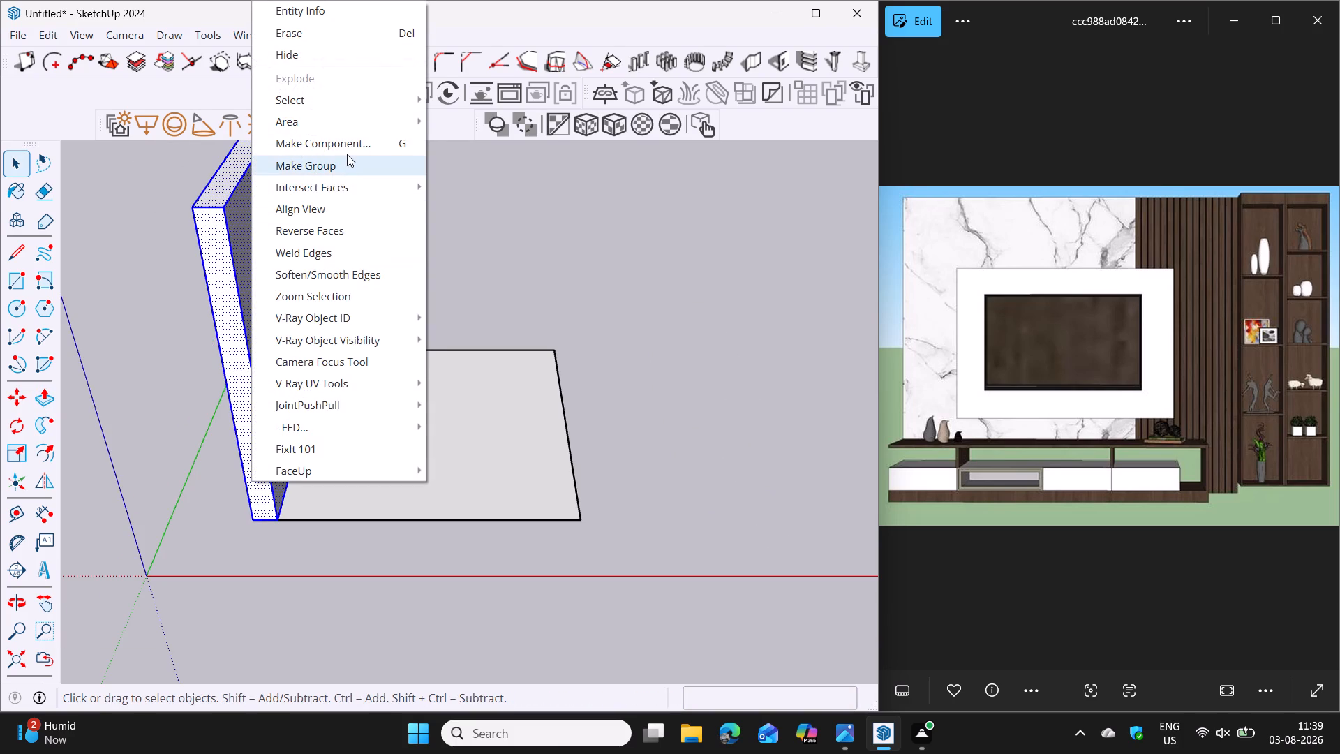
{"action": "left_click", "coordinate": [347, 156]}
{"action": "scroll", "coordinate": [494, 434], "scroll_direction": "up", "scroll_amount": 4}
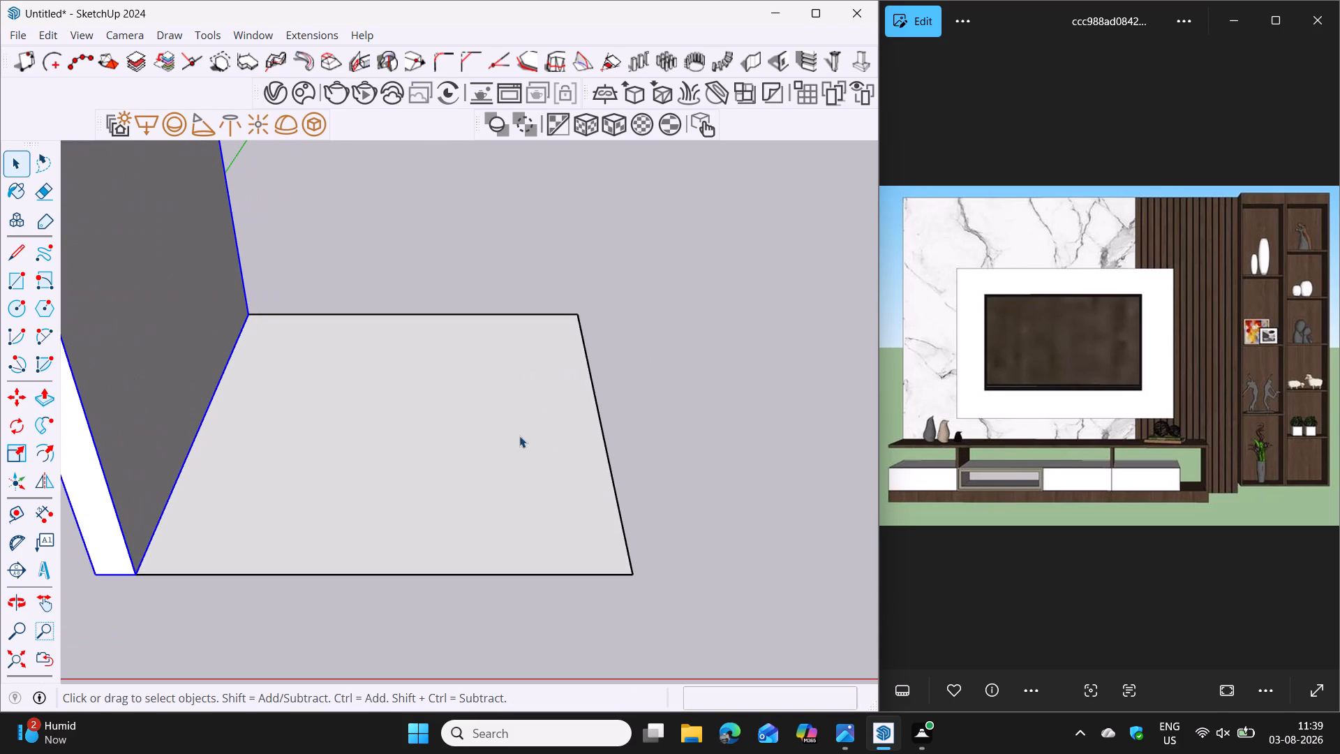
{"action": "left_click", "coordinate": [752, 438]}
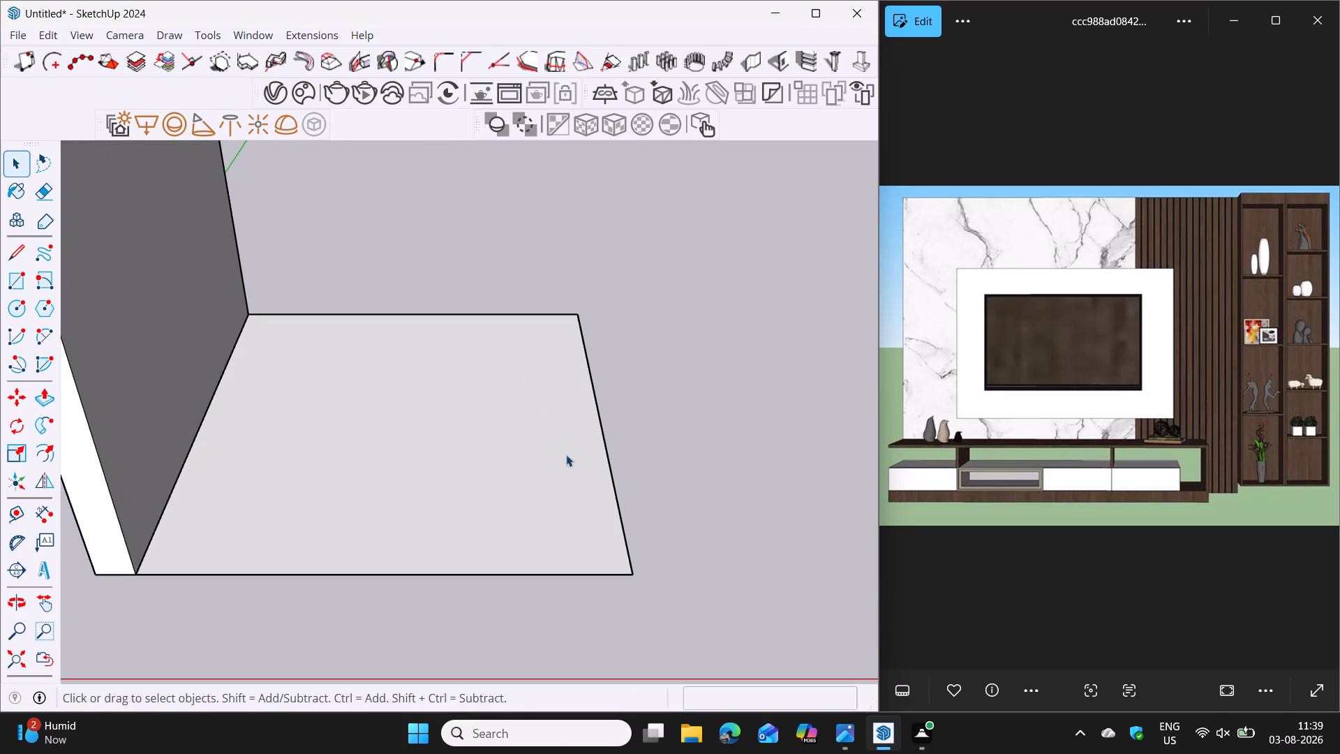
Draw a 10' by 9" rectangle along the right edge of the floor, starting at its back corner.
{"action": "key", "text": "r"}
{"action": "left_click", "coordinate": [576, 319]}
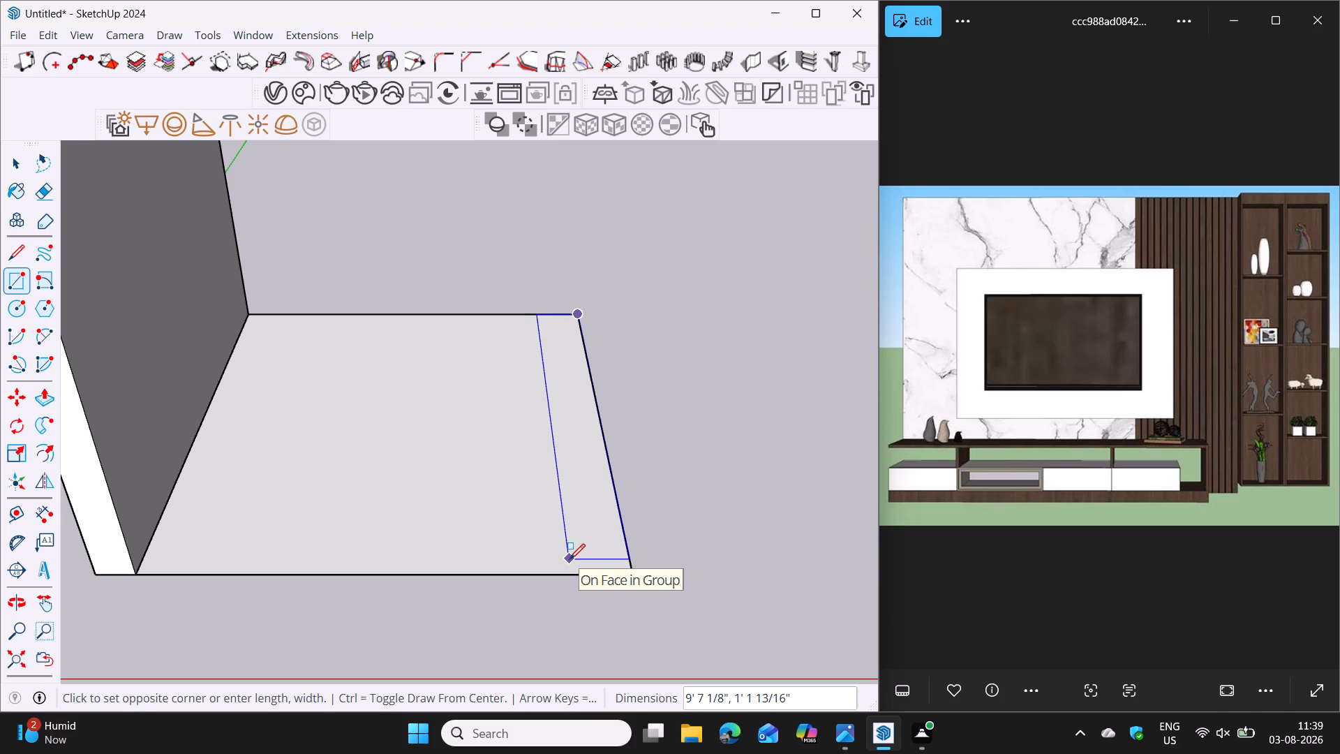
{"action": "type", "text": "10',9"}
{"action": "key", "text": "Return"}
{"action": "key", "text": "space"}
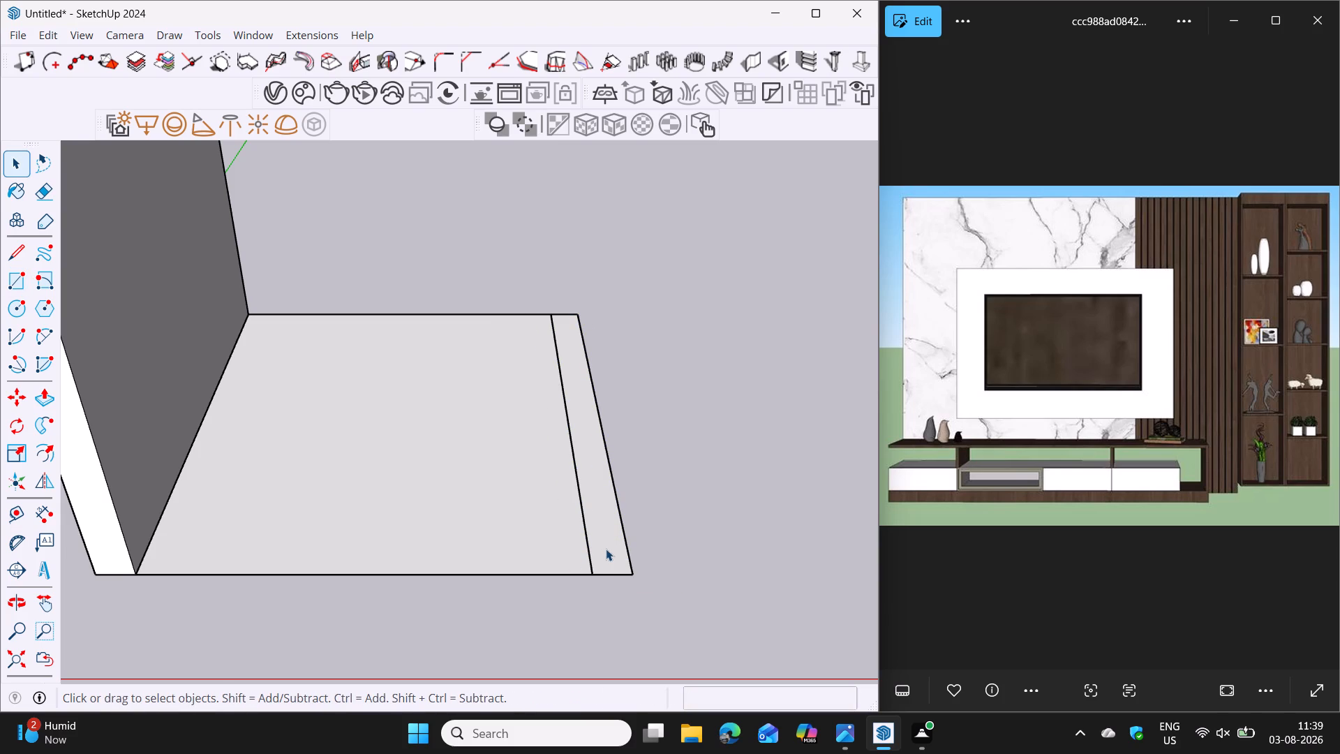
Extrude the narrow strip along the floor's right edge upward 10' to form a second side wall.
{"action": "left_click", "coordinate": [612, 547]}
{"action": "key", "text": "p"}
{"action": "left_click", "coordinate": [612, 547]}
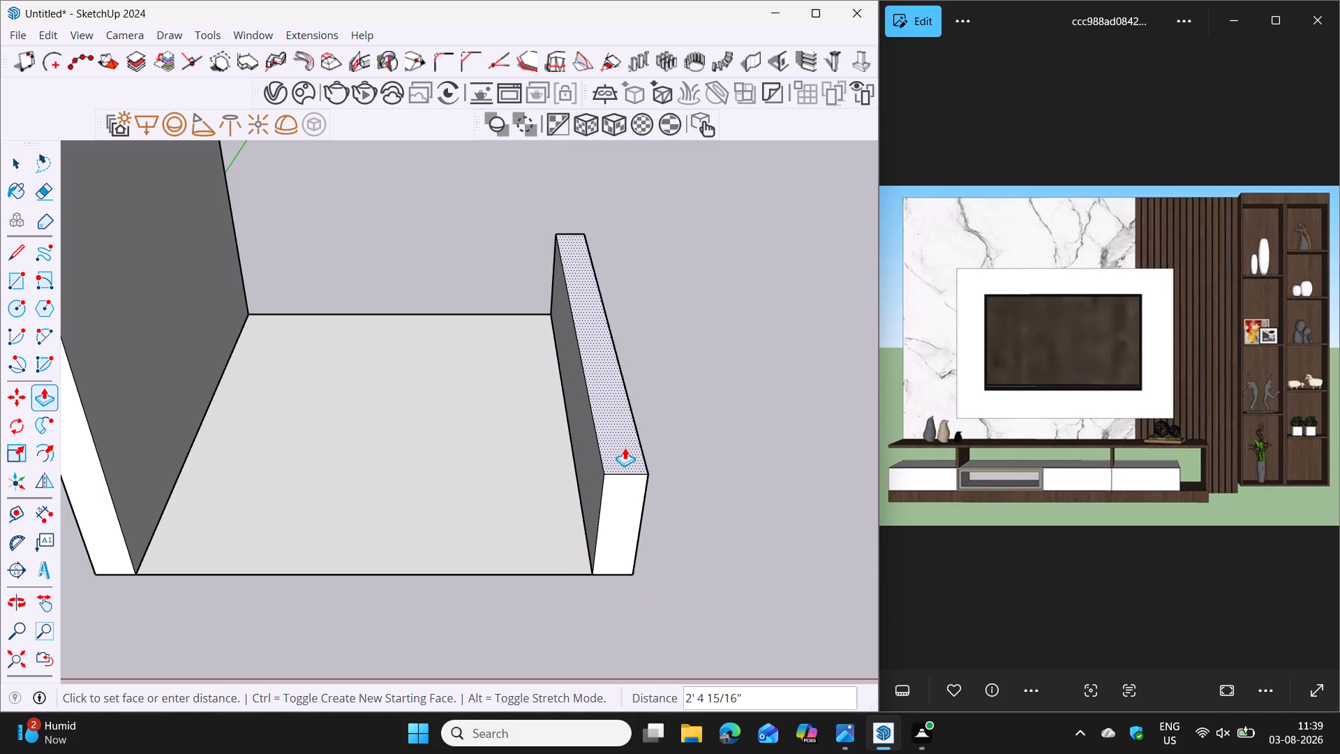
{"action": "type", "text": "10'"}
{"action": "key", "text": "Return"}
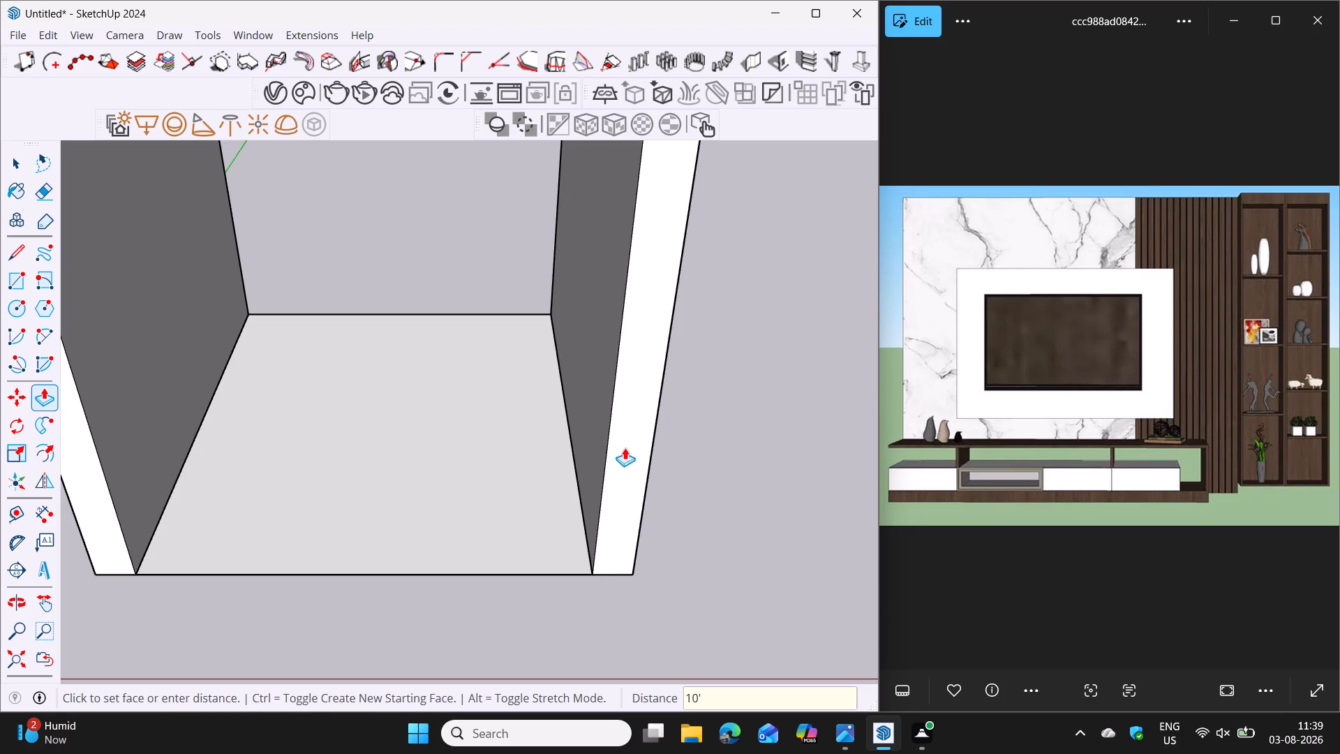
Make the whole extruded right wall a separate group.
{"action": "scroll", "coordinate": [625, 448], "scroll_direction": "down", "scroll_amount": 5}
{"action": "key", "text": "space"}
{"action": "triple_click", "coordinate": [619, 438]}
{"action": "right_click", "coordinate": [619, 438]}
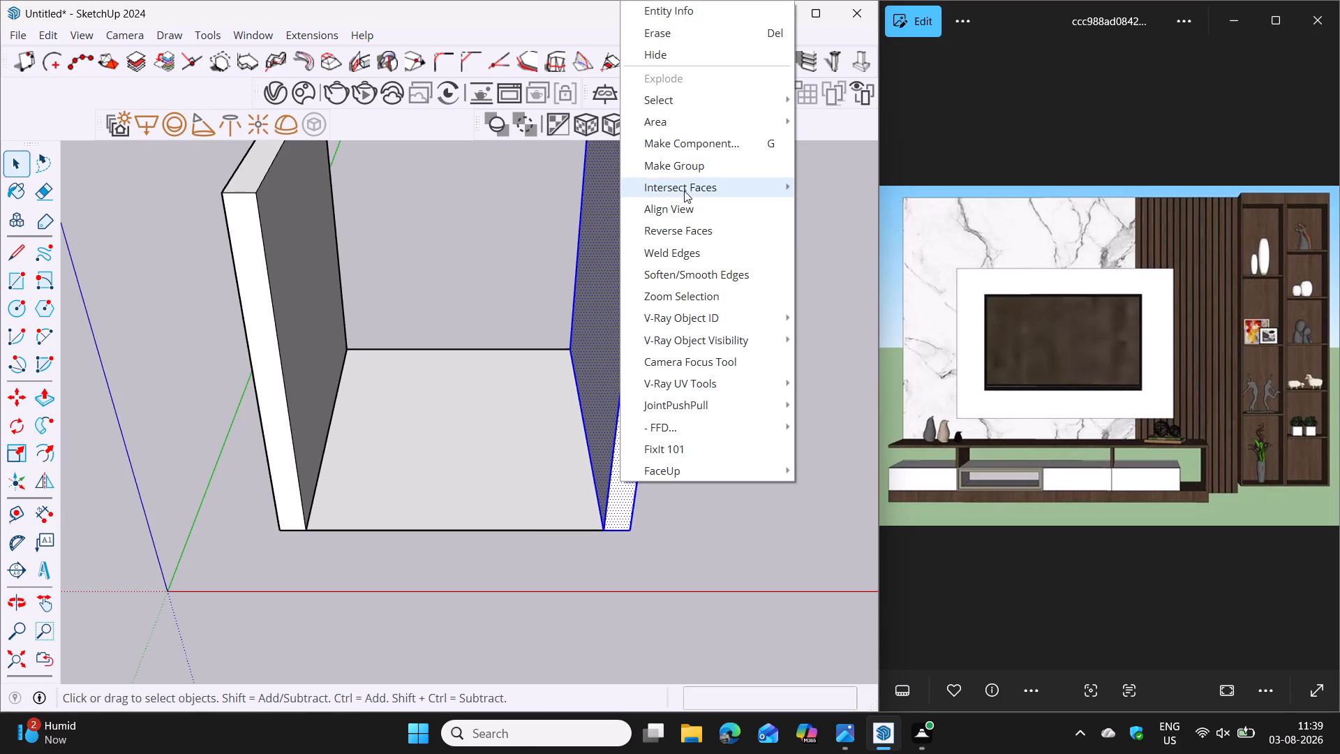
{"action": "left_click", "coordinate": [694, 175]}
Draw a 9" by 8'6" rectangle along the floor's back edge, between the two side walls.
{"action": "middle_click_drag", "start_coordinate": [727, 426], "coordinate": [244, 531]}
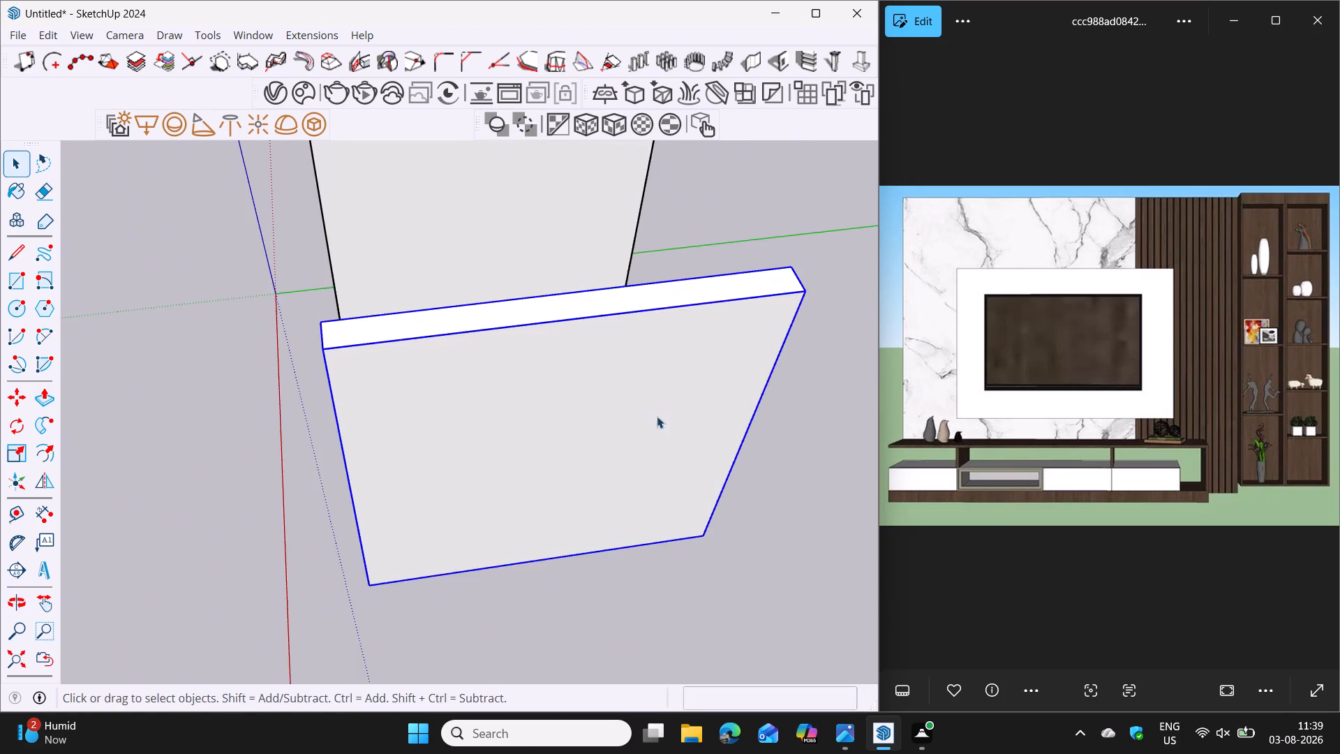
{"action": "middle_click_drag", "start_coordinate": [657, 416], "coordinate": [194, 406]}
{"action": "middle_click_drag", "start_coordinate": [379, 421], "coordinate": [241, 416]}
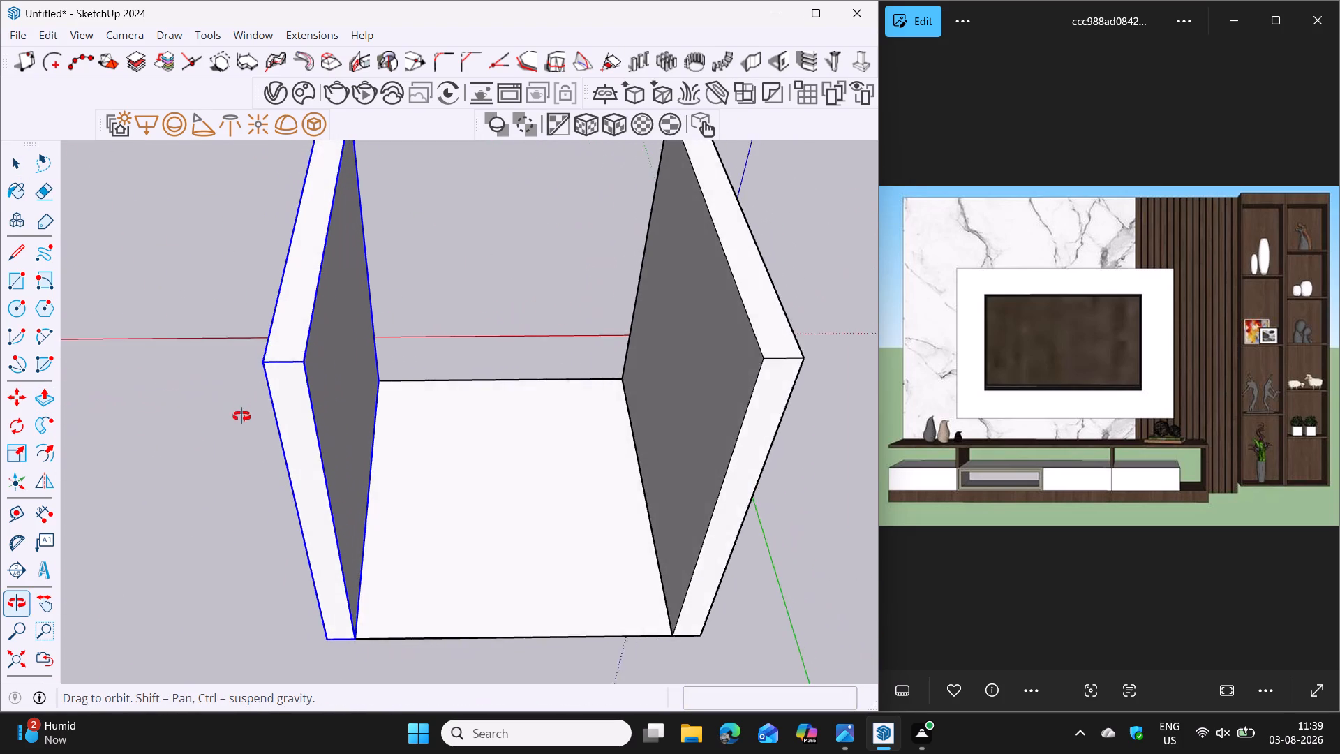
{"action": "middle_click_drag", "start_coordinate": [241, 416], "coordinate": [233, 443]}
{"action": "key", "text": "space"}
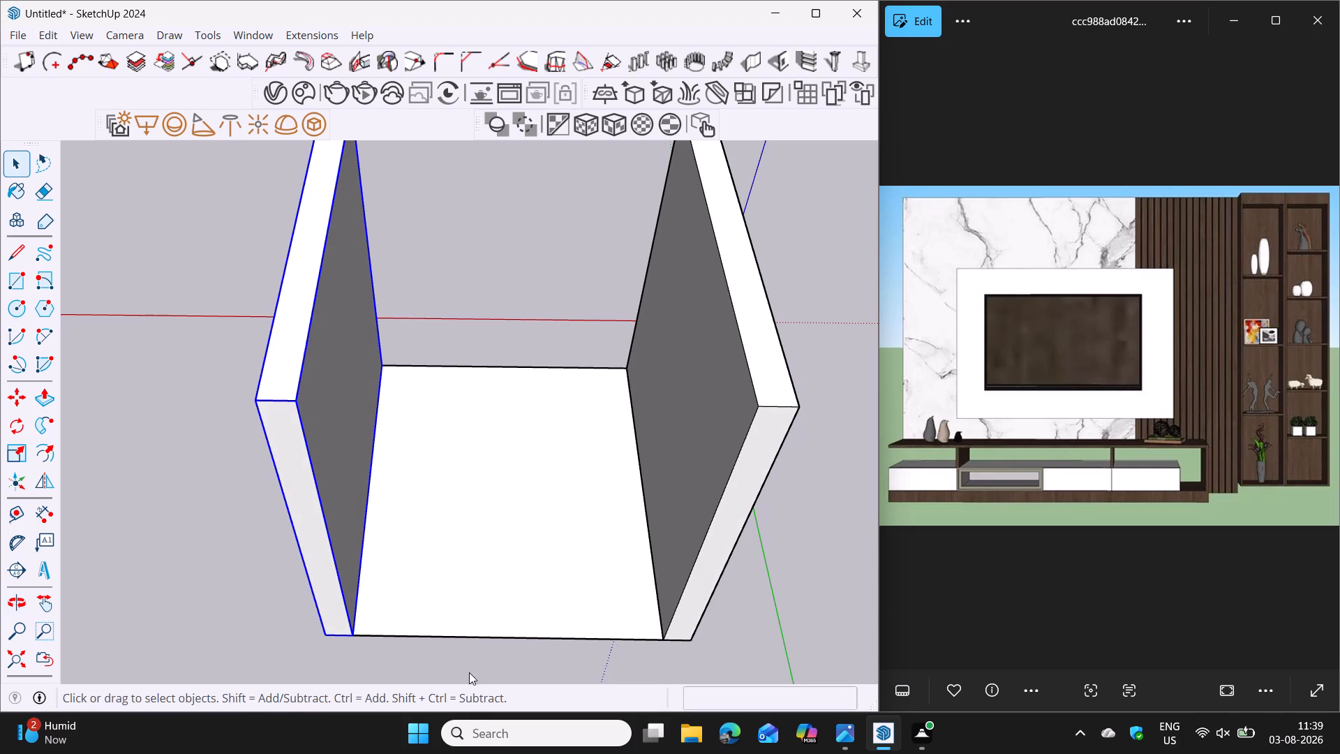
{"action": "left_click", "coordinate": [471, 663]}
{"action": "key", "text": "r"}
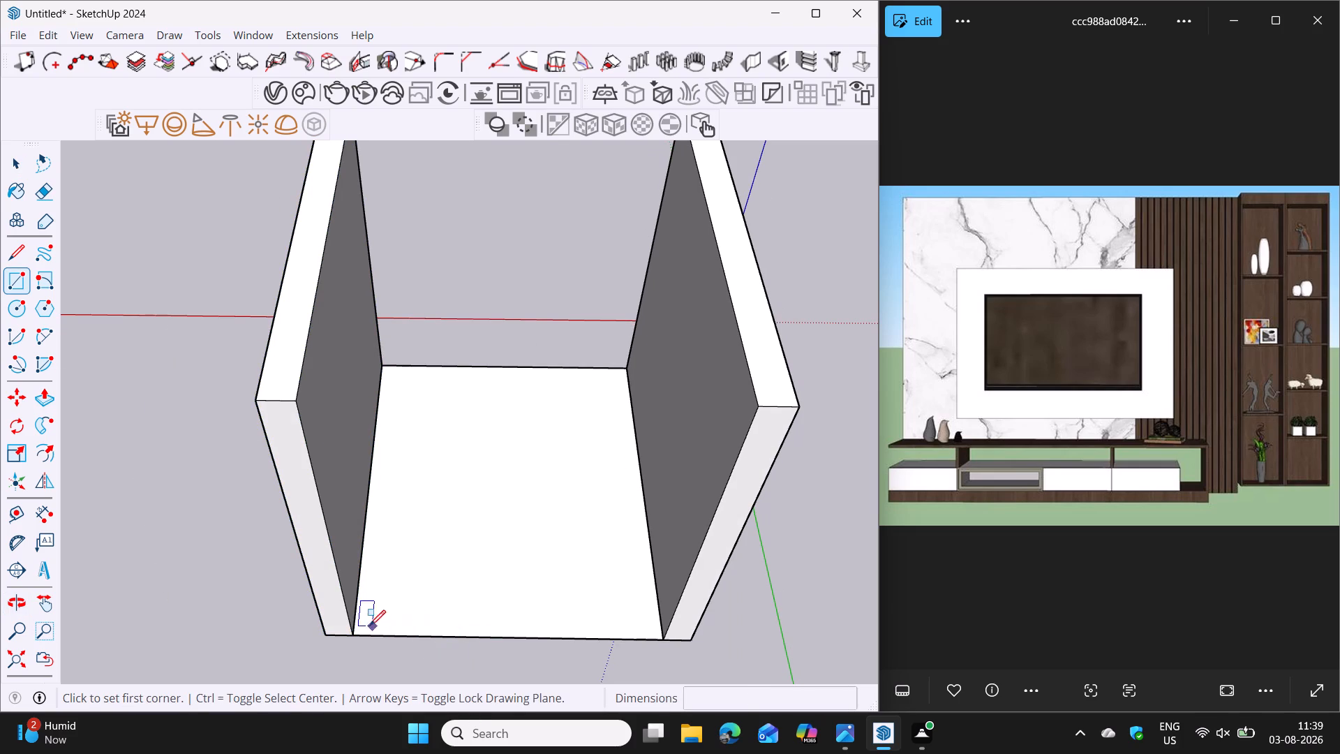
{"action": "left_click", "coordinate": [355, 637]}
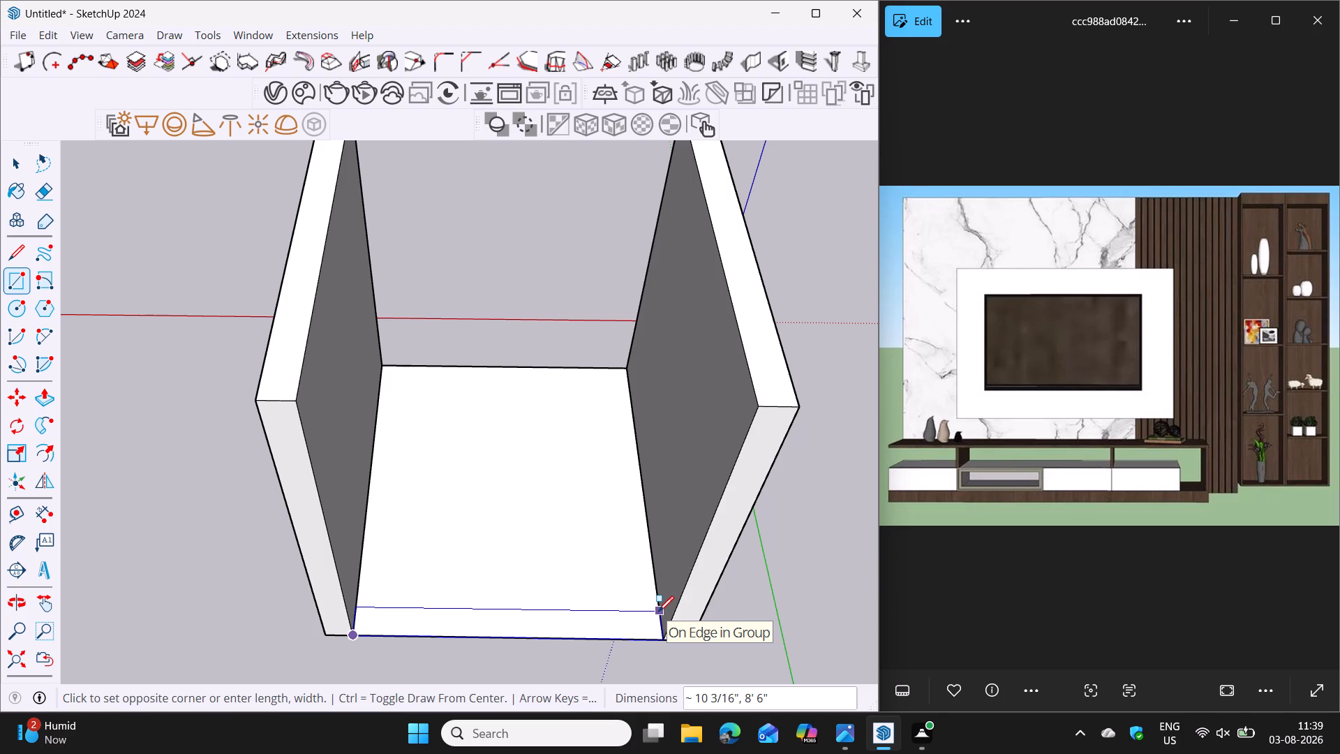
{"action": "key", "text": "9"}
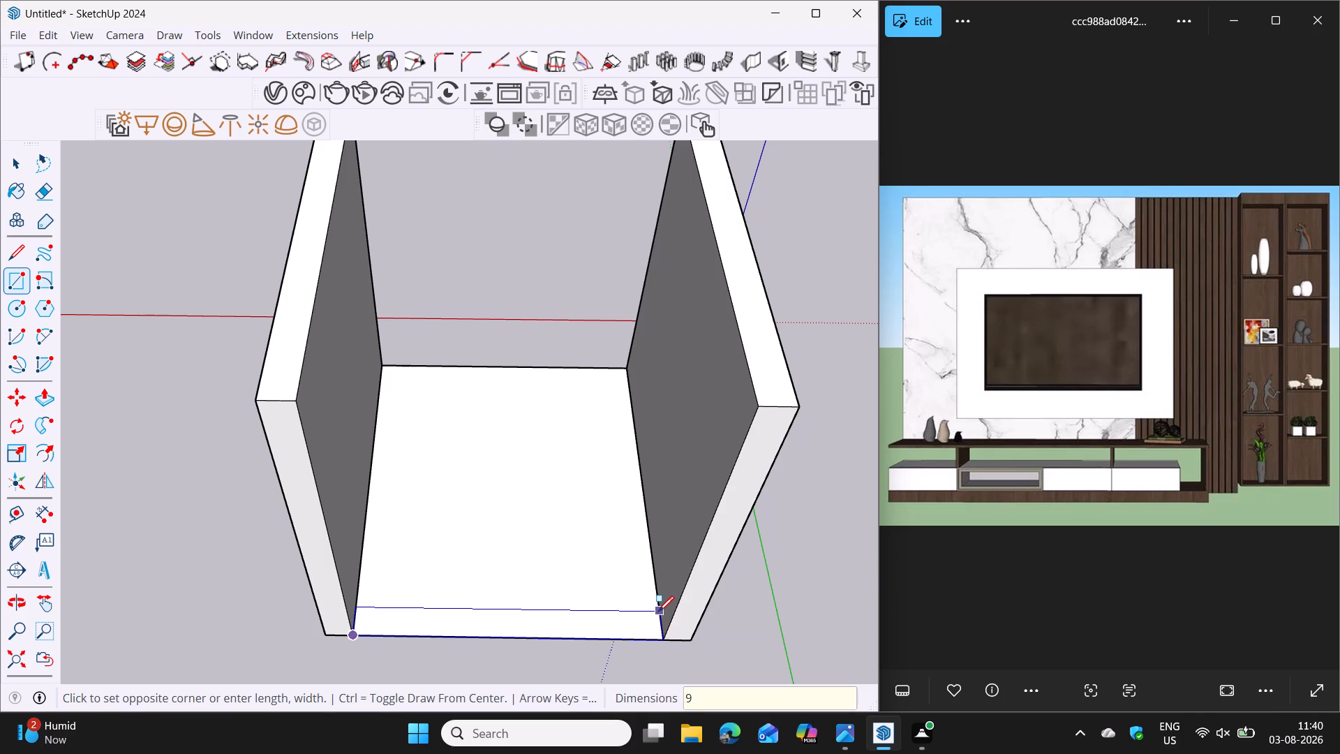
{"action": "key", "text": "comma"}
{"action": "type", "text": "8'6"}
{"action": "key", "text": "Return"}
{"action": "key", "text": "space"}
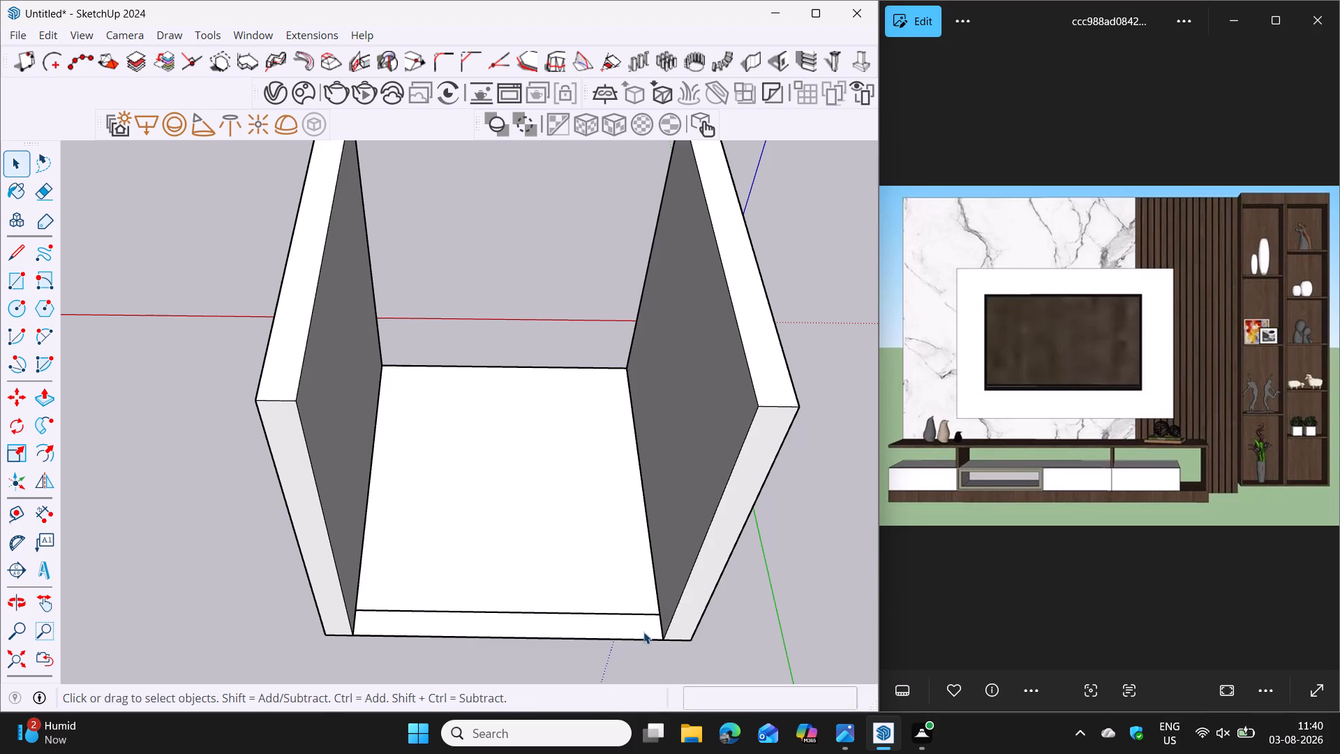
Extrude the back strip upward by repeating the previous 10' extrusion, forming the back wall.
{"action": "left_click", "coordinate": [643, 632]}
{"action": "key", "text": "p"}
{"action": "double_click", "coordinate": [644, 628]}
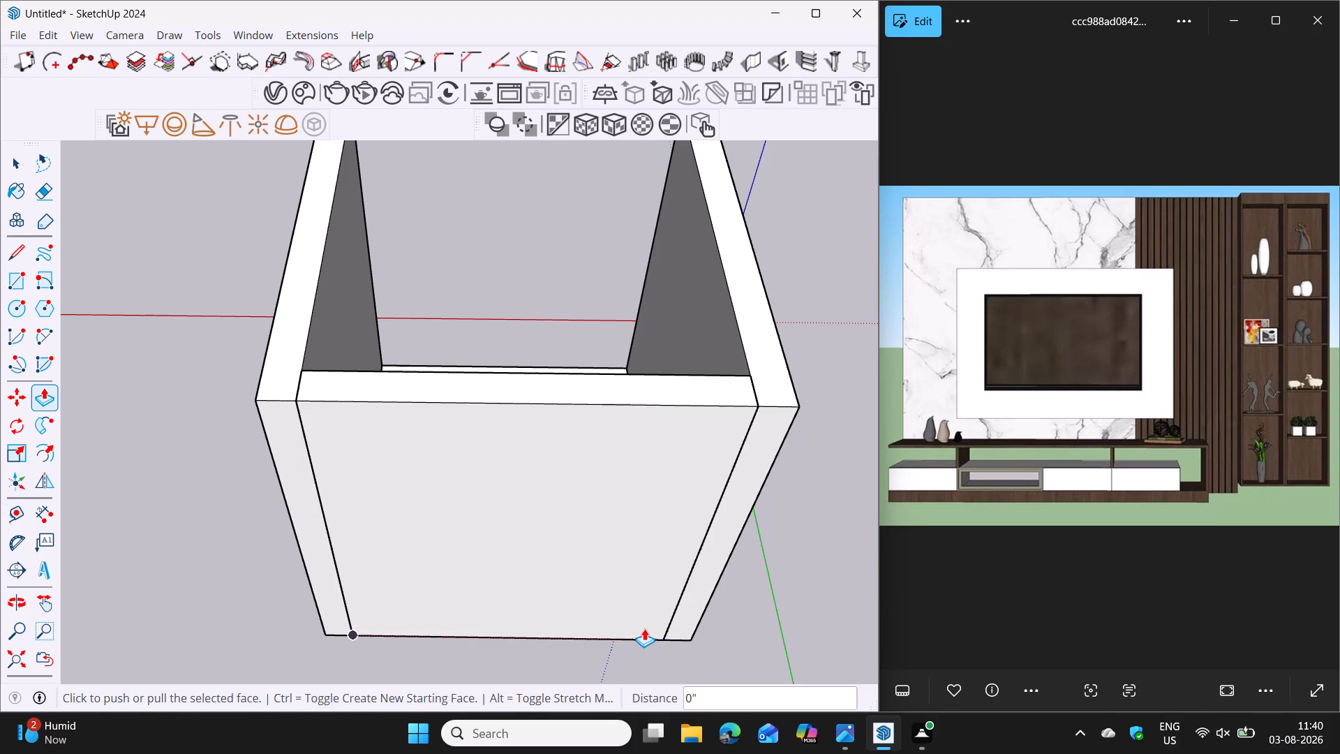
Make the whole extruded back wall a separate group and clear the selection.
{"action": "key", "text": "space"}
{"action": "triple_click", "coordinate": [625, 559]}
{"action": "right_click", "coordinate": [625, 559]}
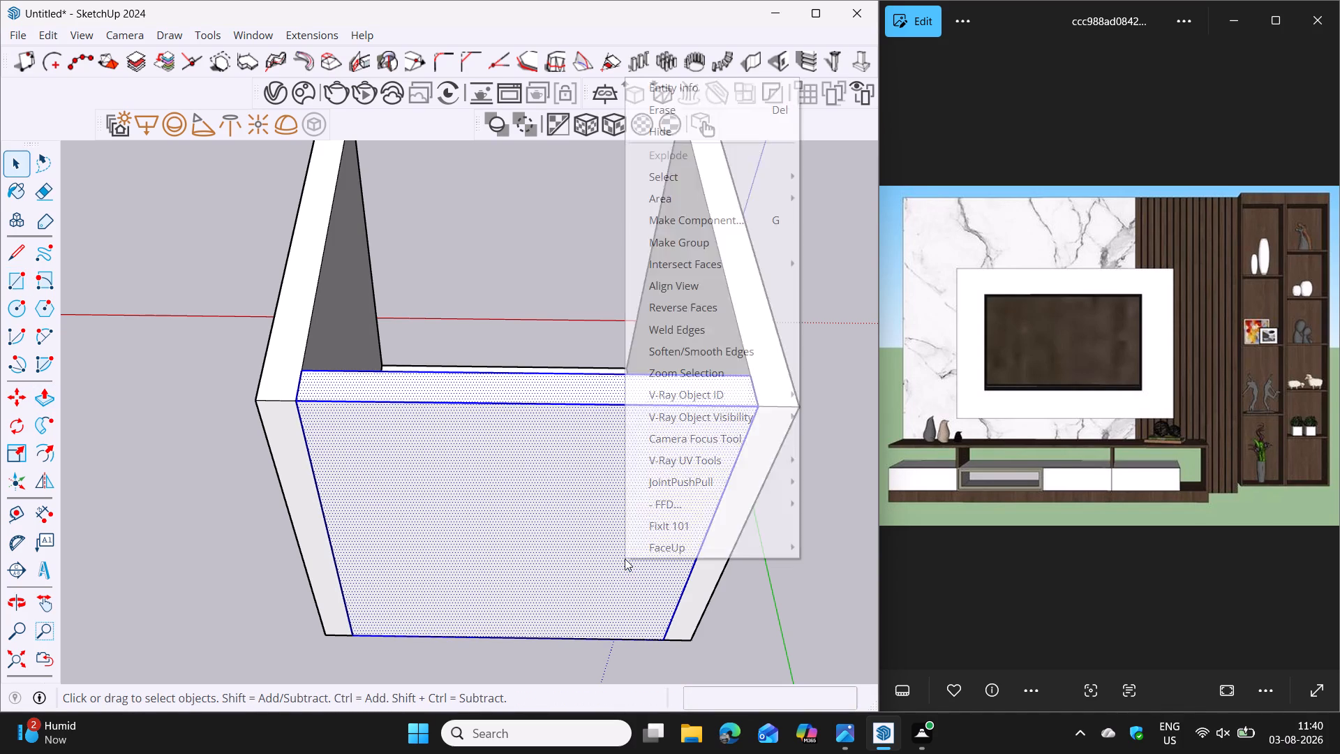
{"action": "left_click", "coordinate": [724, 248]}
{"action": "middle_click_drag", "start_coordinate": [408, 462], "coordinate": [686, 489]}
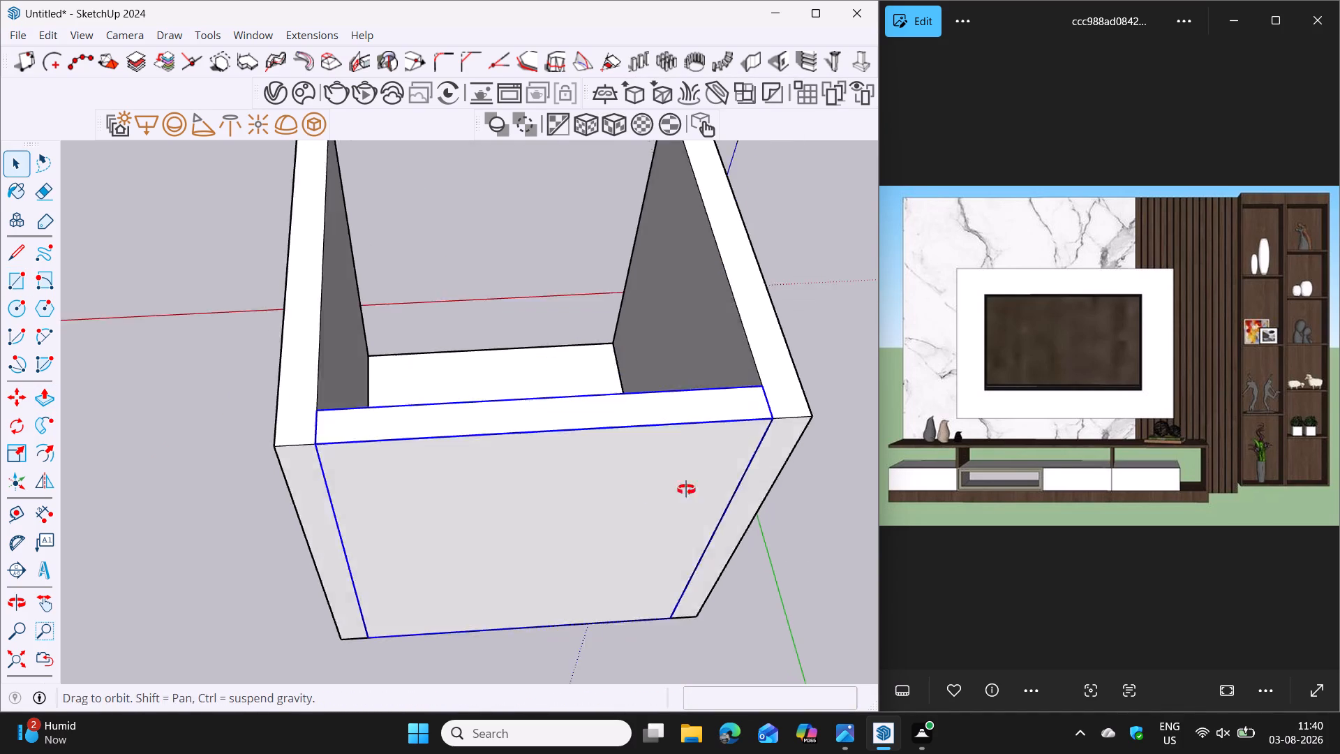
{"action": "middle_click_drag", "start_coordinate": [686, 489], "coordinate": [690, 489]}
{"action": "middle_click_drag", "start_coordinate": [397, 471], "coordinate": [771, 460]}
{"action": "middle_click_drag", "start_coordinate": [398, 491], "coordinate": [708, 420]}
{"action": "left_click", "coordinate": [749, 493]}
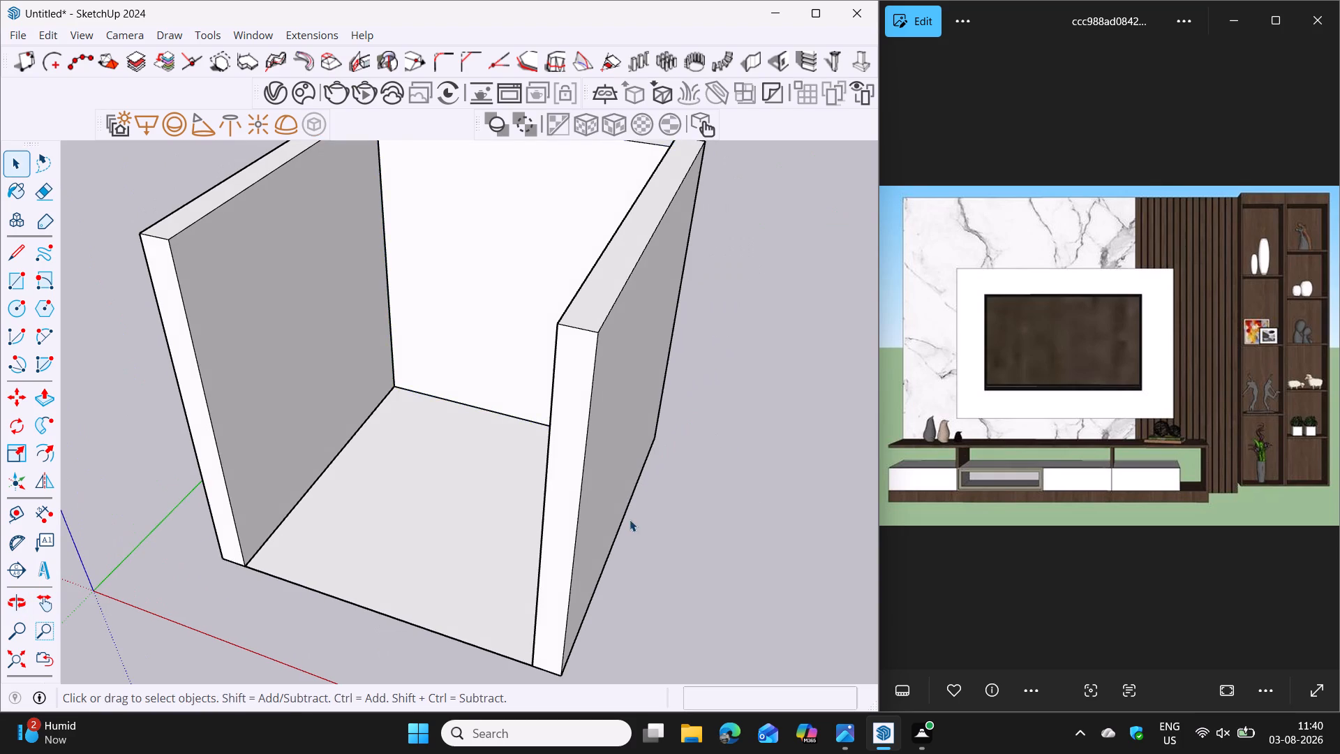
Examine the three-walled room shell and its proportions from the front.
{"action": "scroll", "coordinate": [625, 520], "scroll_direction": "down", "scroll_amount": 4}
{"action": "middle_click_drag", "start_coordinate": [575, 518], "coordinate": [685, 510]}
{"action": "scroll", "coordinate": [580, 504], "scroll_direction": "up", "scroll_amount": 3}
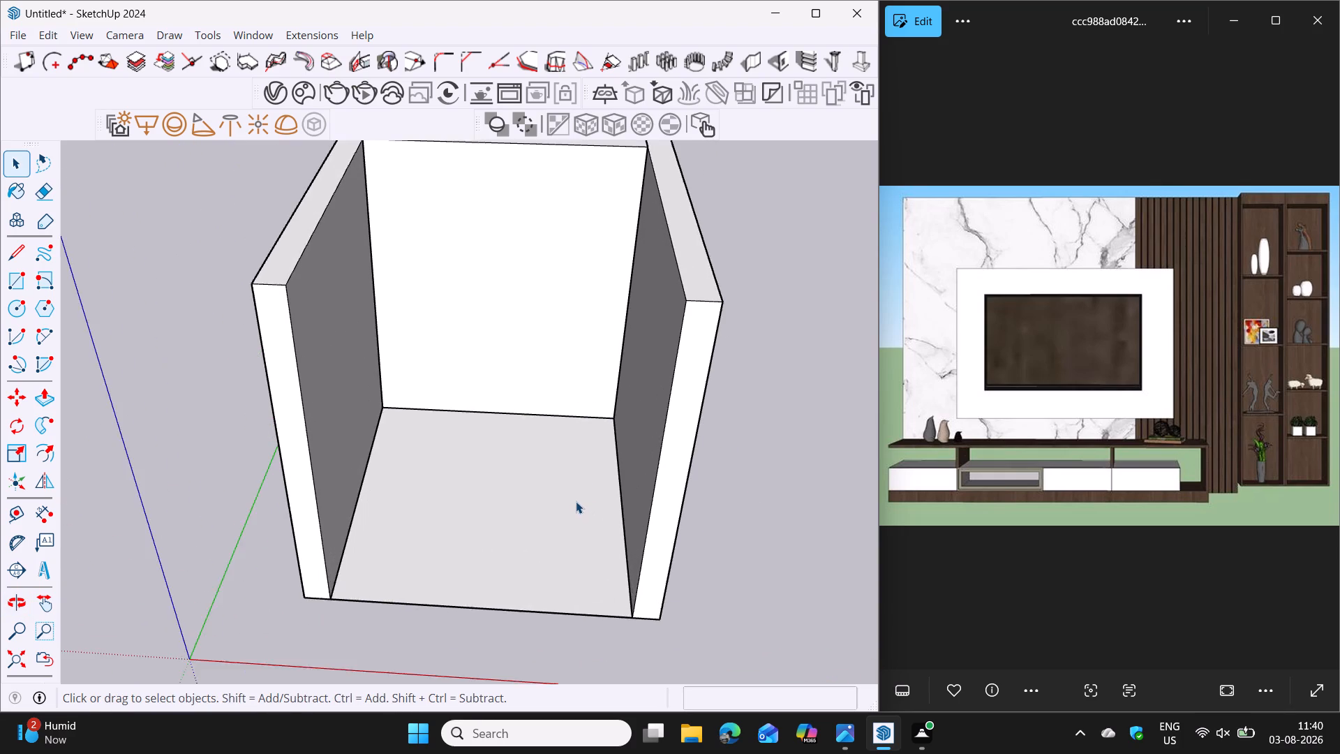
{"action": "scroll", "coordinate": [576, 501], "scroll_direction": "up", "scroll_amount": 2}
{"action": "scroll", "coordinate": [597, 484], "scroll_direction": "down", "scroll_amount": 5}
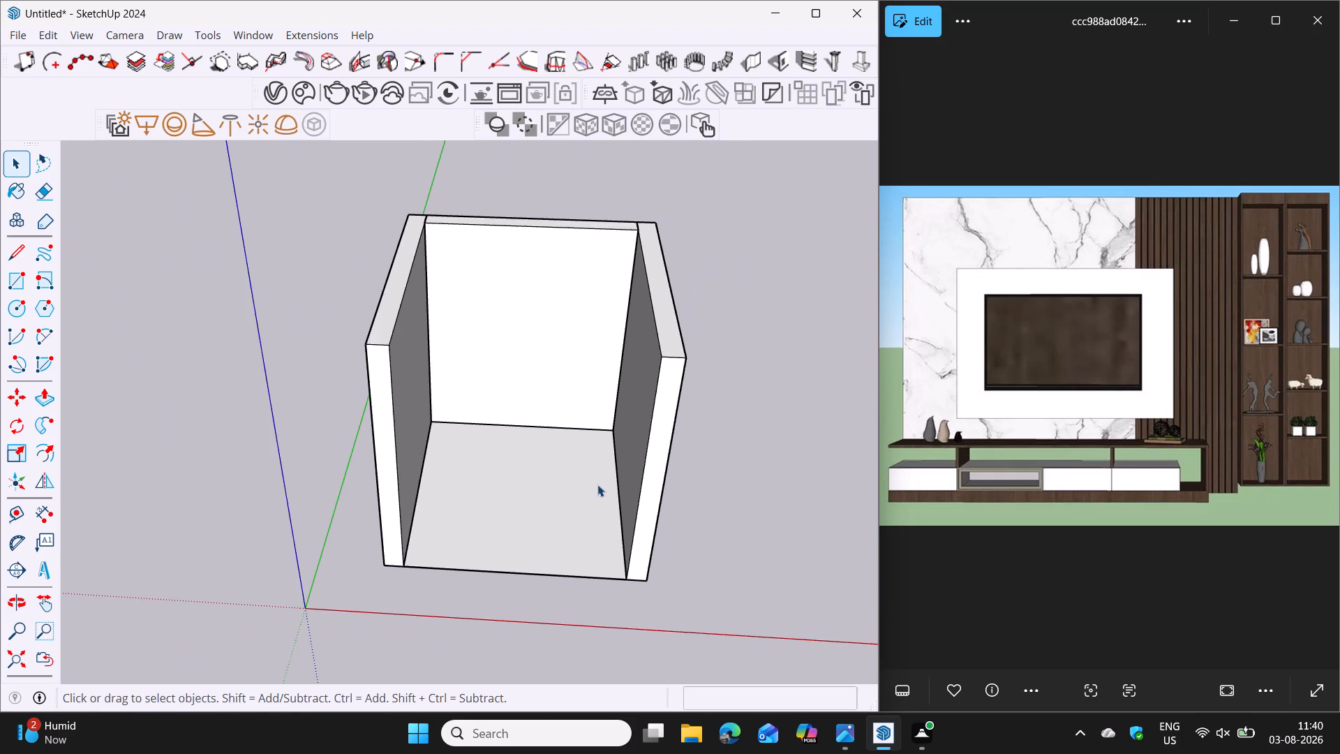
{"action": "middle_click_drag", "start_coordinate": [595, 498], "coordinate": [601, 460]}
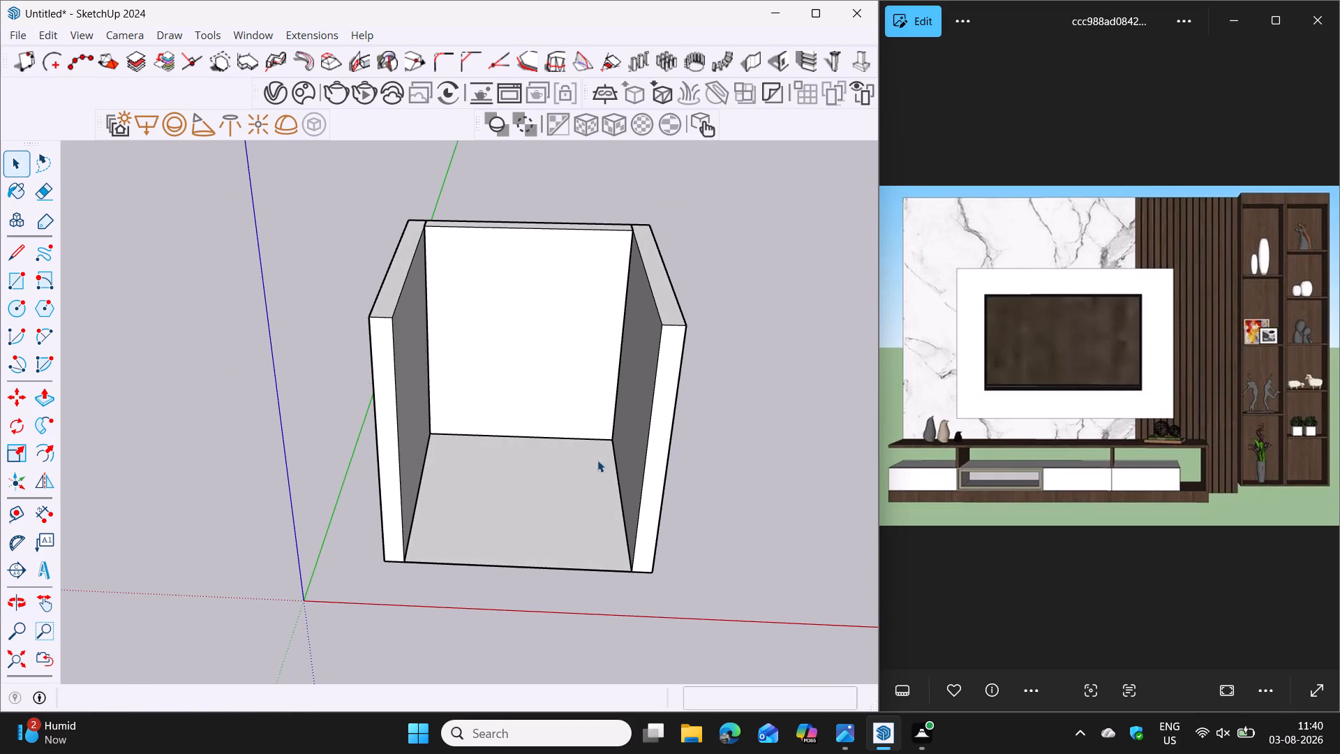
{"action": "scroll", "coordinate": [546, 459], "scroll_direction": "up", "scroll_amount": 3}
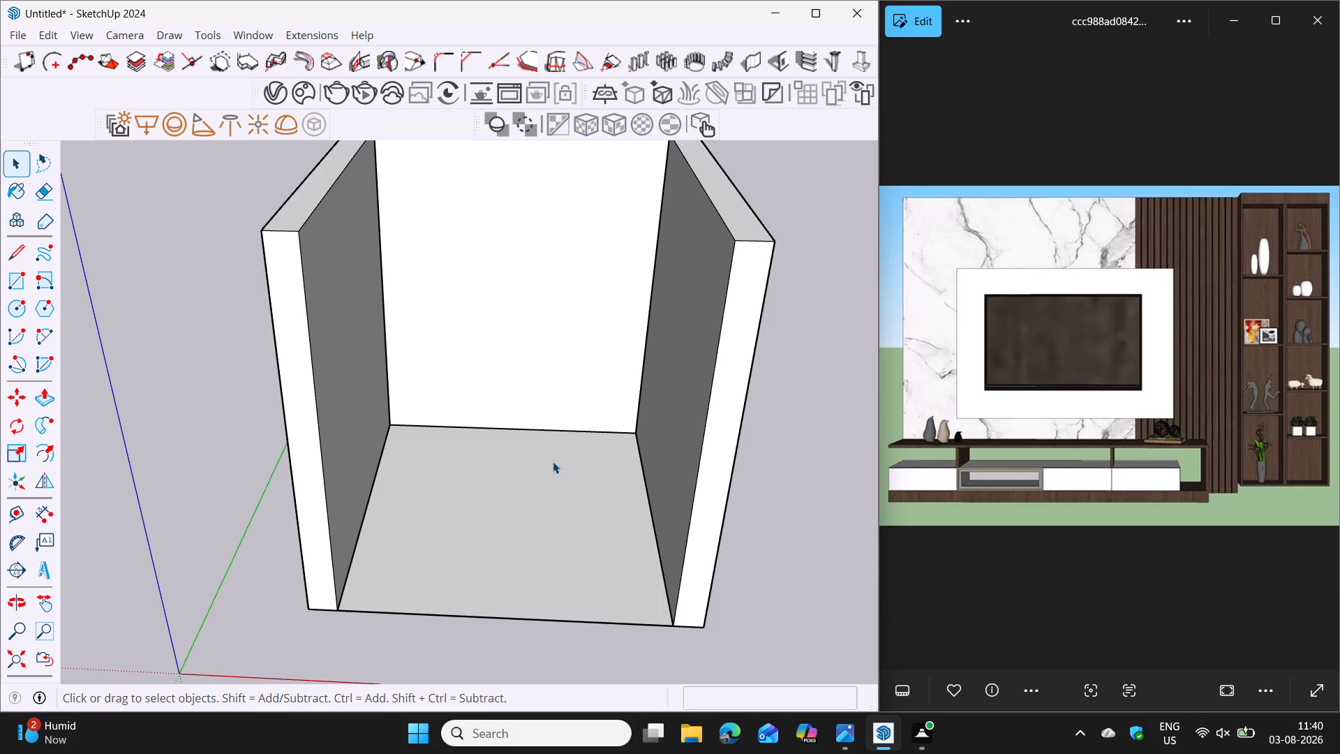
{"action": "scroll", "coordinate": [576, 454], "scroll_direction": "down", "scroll_amount": 5}
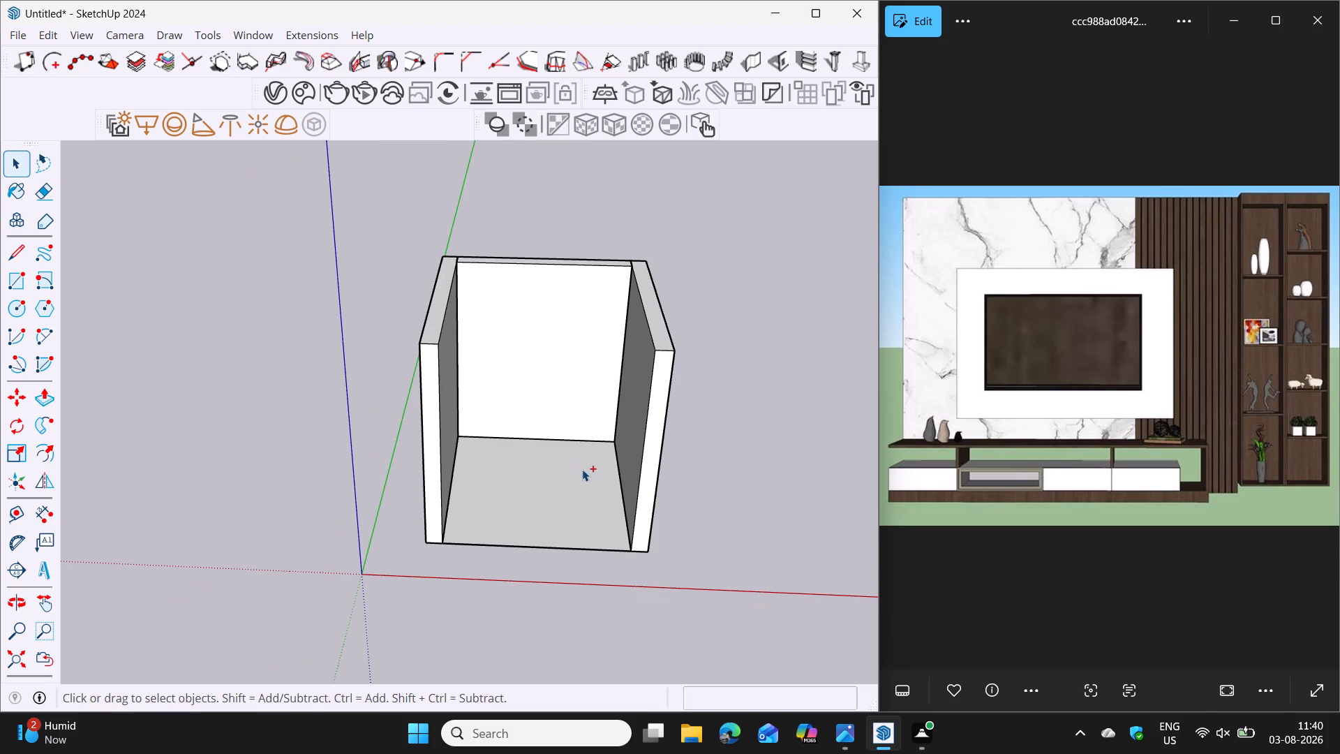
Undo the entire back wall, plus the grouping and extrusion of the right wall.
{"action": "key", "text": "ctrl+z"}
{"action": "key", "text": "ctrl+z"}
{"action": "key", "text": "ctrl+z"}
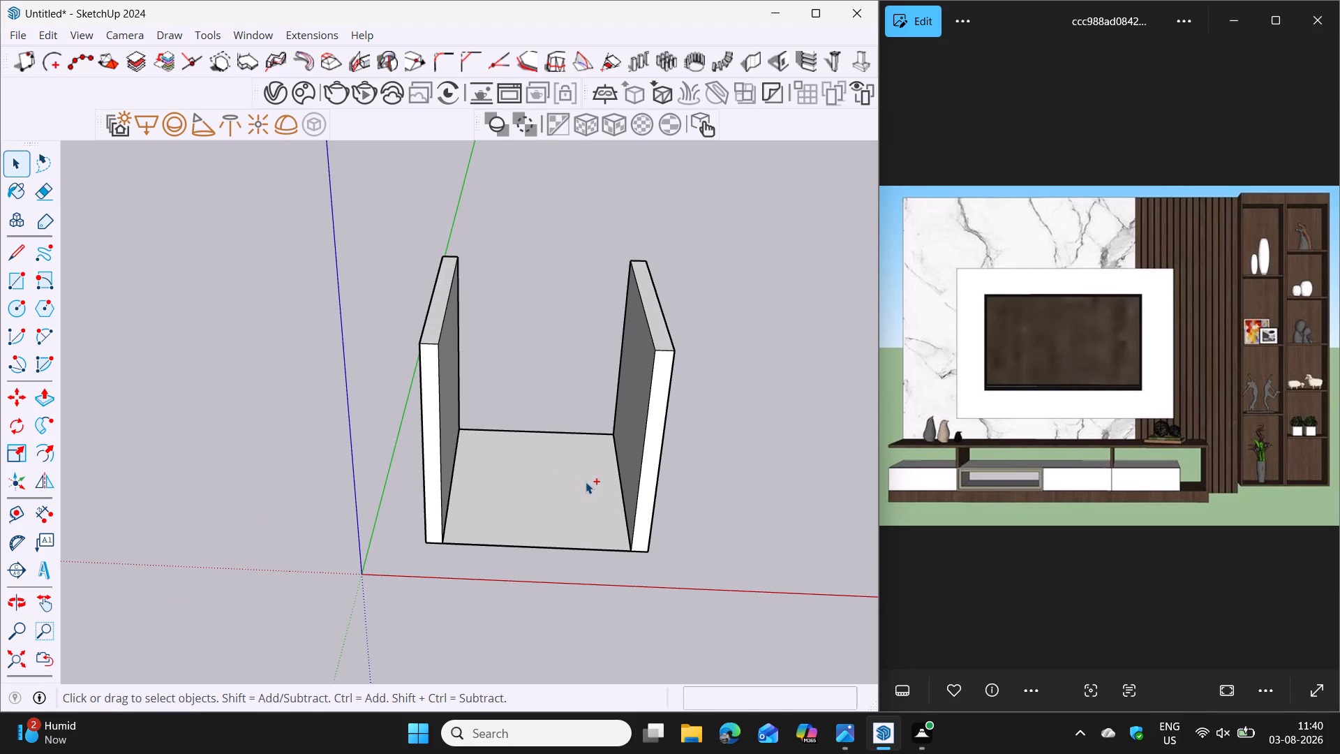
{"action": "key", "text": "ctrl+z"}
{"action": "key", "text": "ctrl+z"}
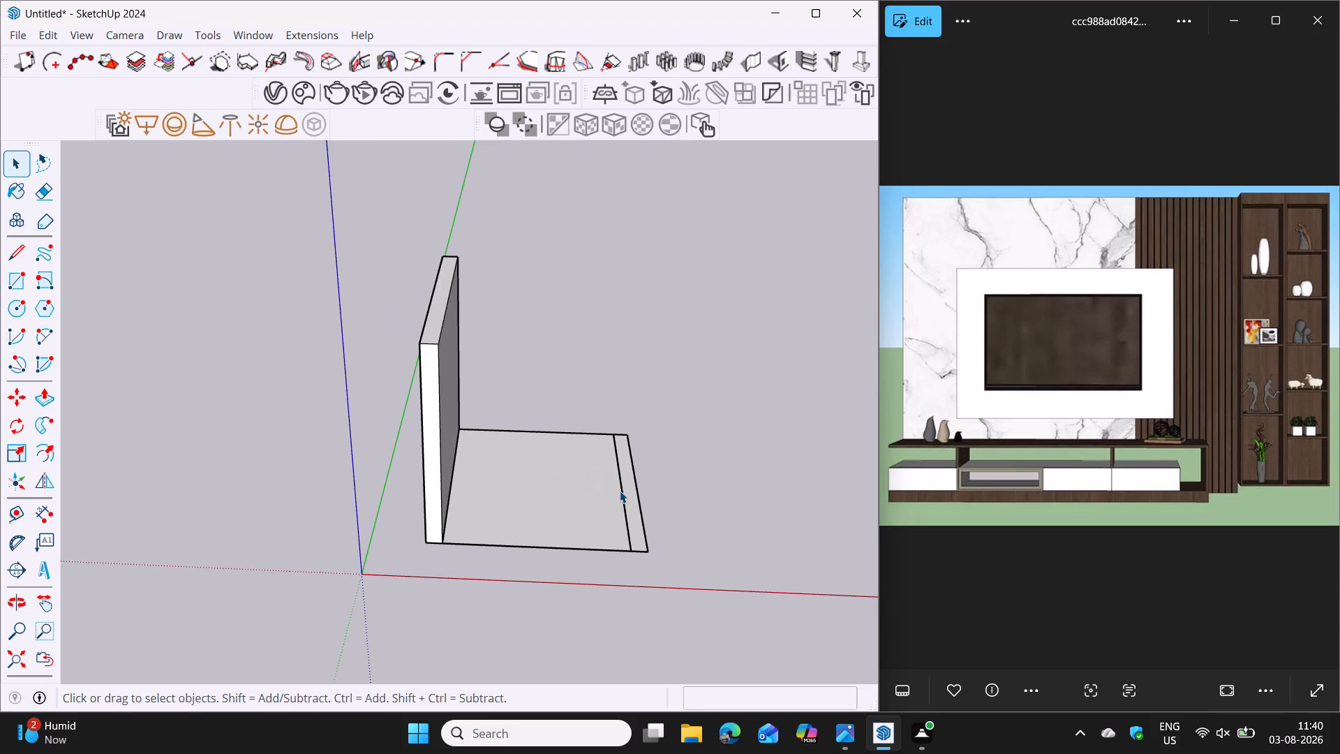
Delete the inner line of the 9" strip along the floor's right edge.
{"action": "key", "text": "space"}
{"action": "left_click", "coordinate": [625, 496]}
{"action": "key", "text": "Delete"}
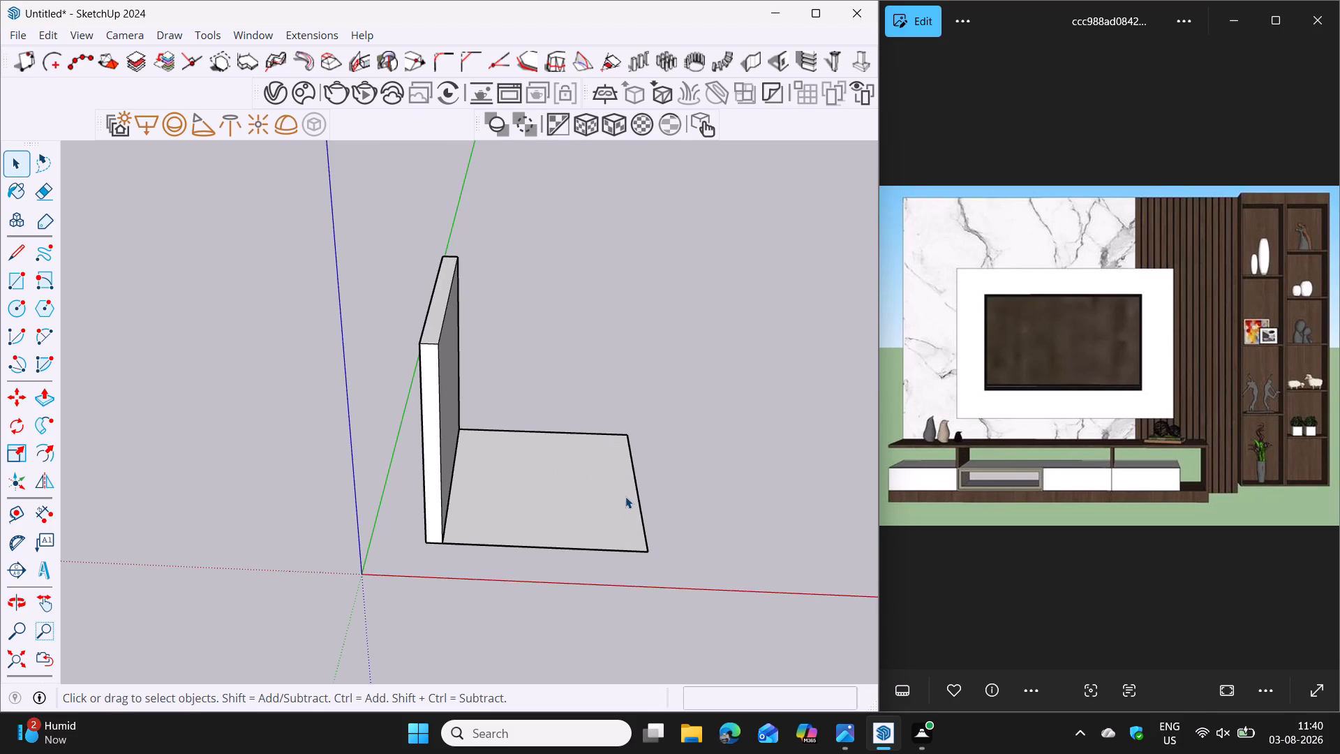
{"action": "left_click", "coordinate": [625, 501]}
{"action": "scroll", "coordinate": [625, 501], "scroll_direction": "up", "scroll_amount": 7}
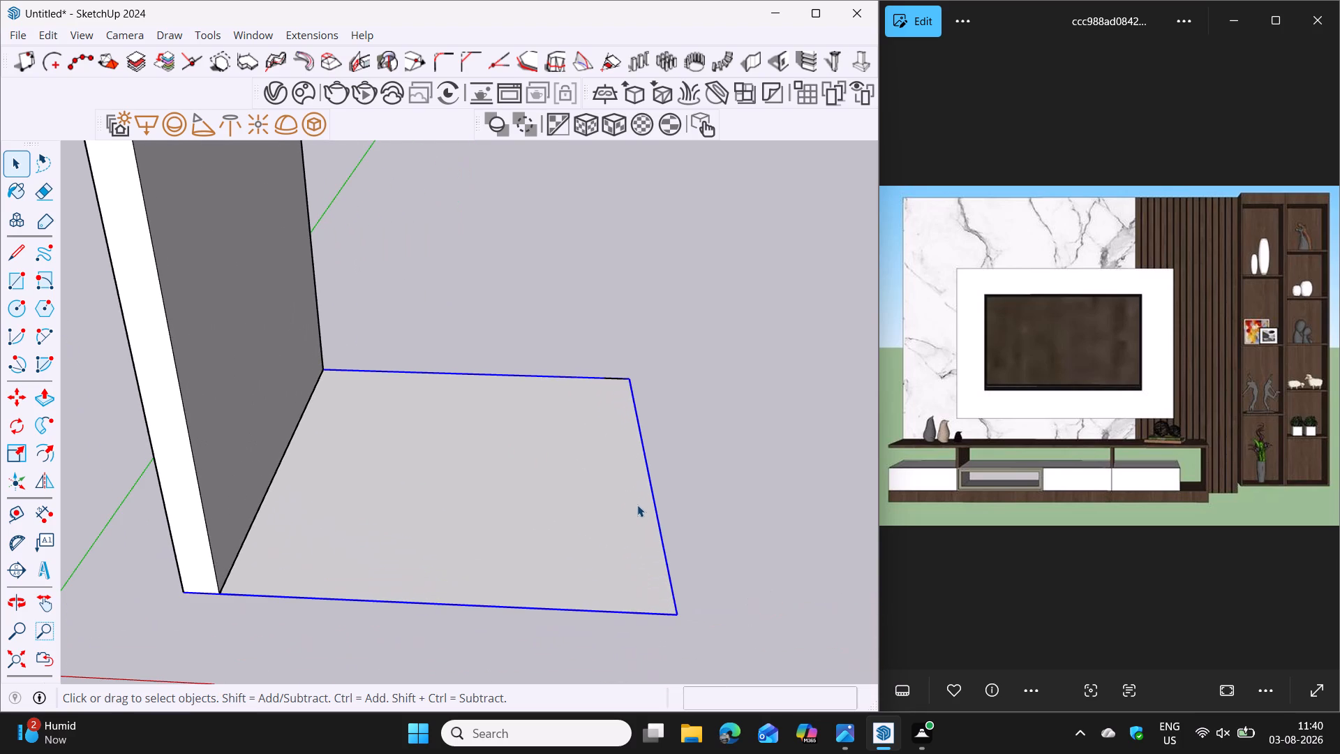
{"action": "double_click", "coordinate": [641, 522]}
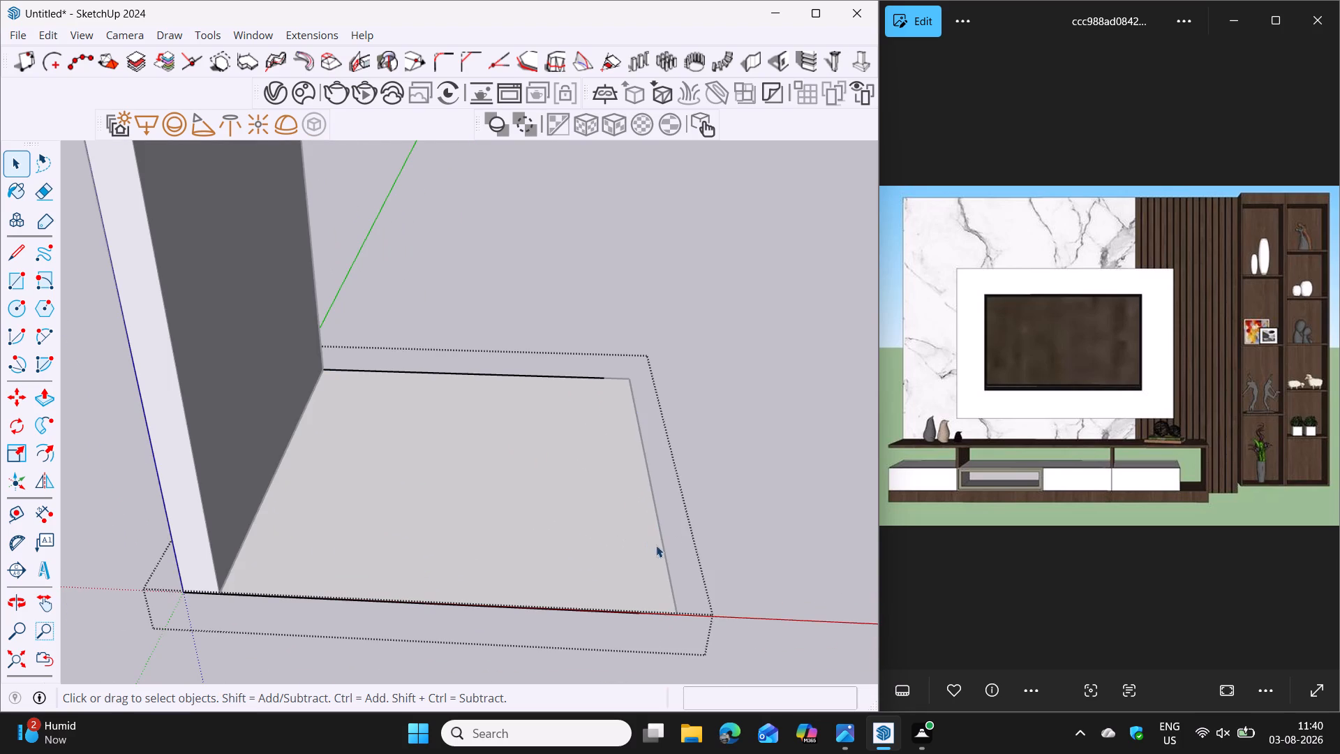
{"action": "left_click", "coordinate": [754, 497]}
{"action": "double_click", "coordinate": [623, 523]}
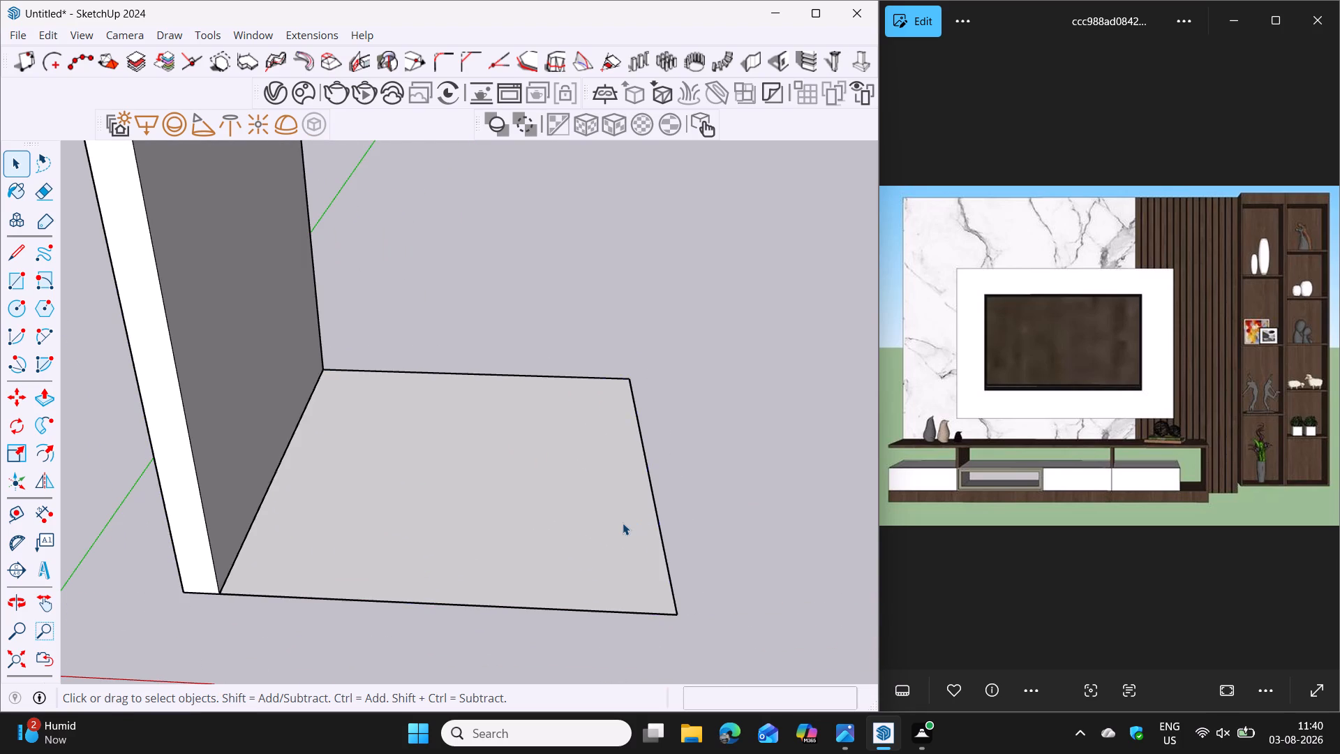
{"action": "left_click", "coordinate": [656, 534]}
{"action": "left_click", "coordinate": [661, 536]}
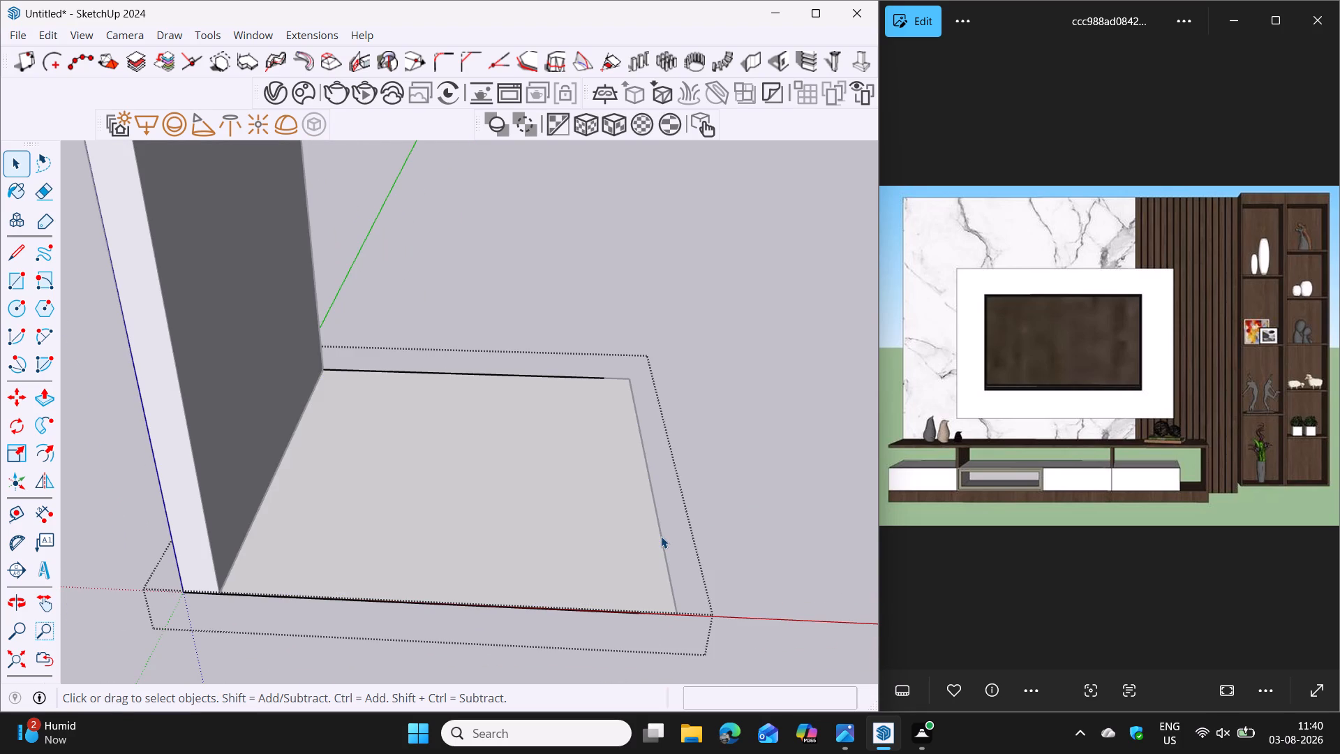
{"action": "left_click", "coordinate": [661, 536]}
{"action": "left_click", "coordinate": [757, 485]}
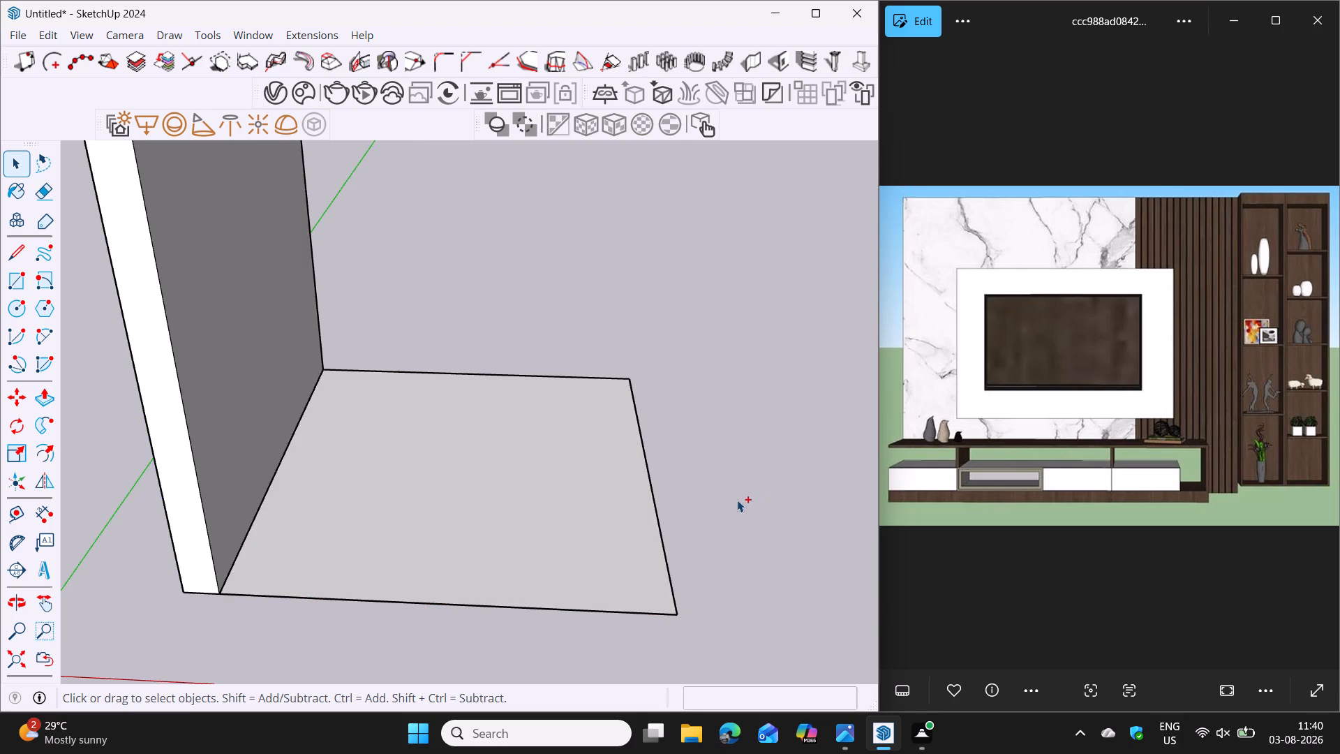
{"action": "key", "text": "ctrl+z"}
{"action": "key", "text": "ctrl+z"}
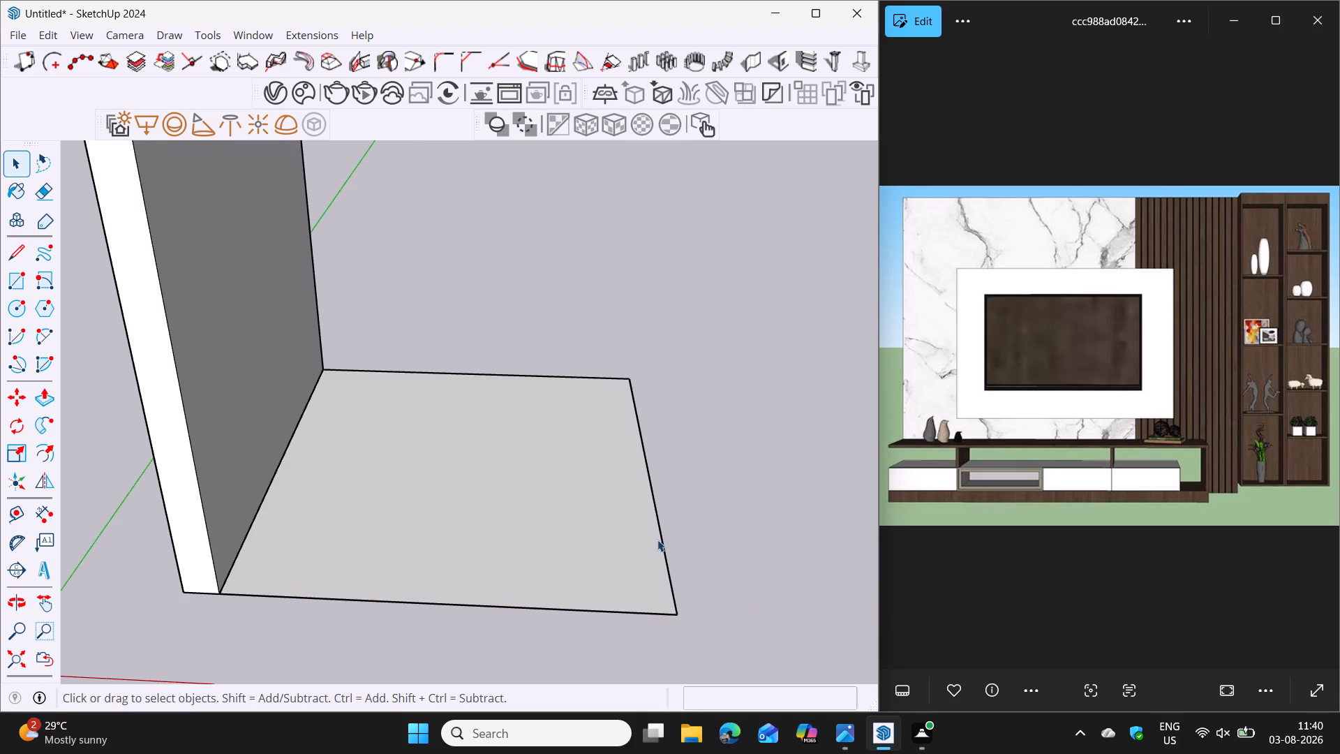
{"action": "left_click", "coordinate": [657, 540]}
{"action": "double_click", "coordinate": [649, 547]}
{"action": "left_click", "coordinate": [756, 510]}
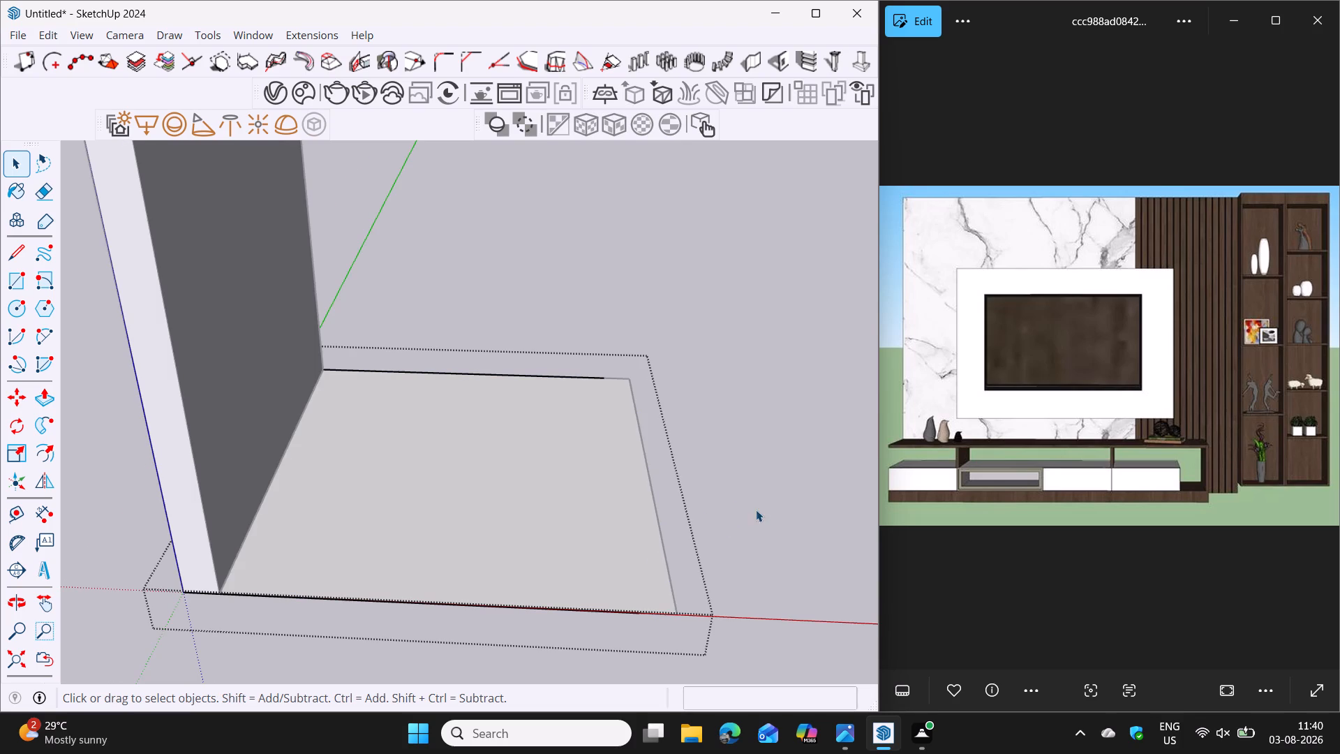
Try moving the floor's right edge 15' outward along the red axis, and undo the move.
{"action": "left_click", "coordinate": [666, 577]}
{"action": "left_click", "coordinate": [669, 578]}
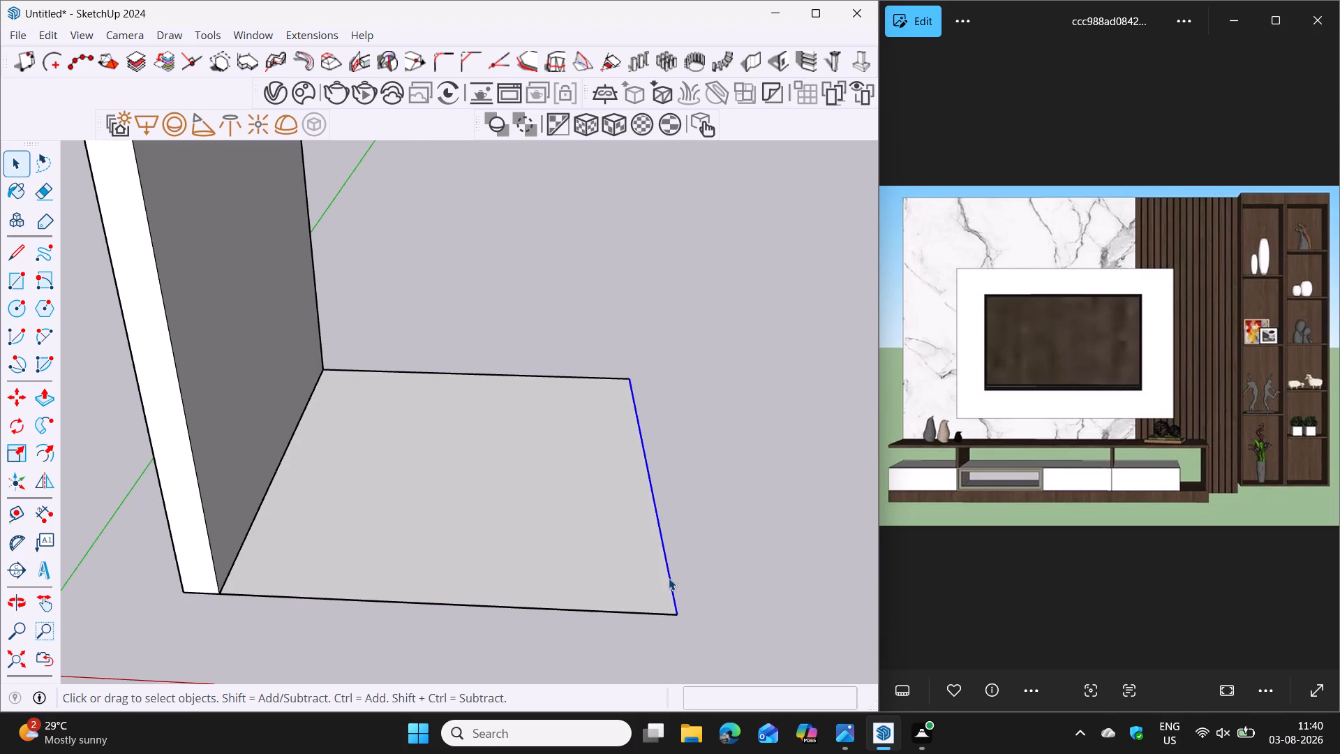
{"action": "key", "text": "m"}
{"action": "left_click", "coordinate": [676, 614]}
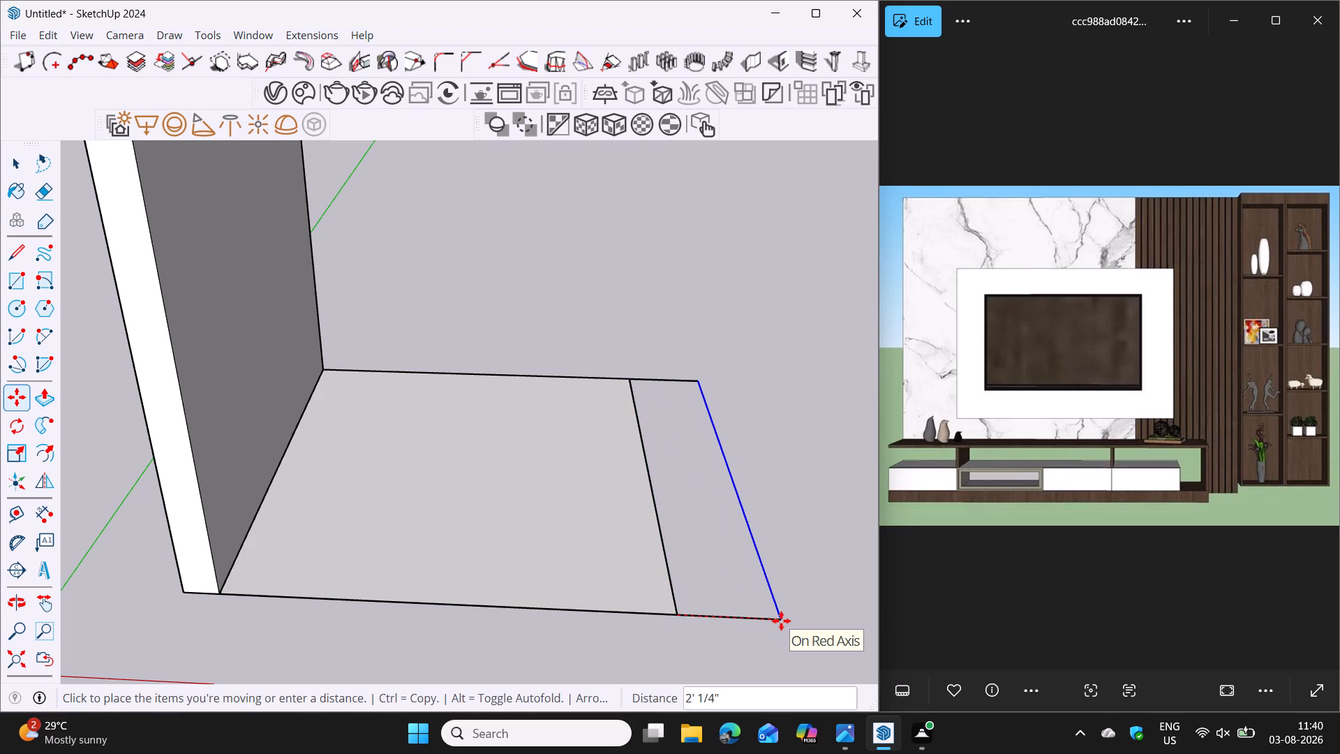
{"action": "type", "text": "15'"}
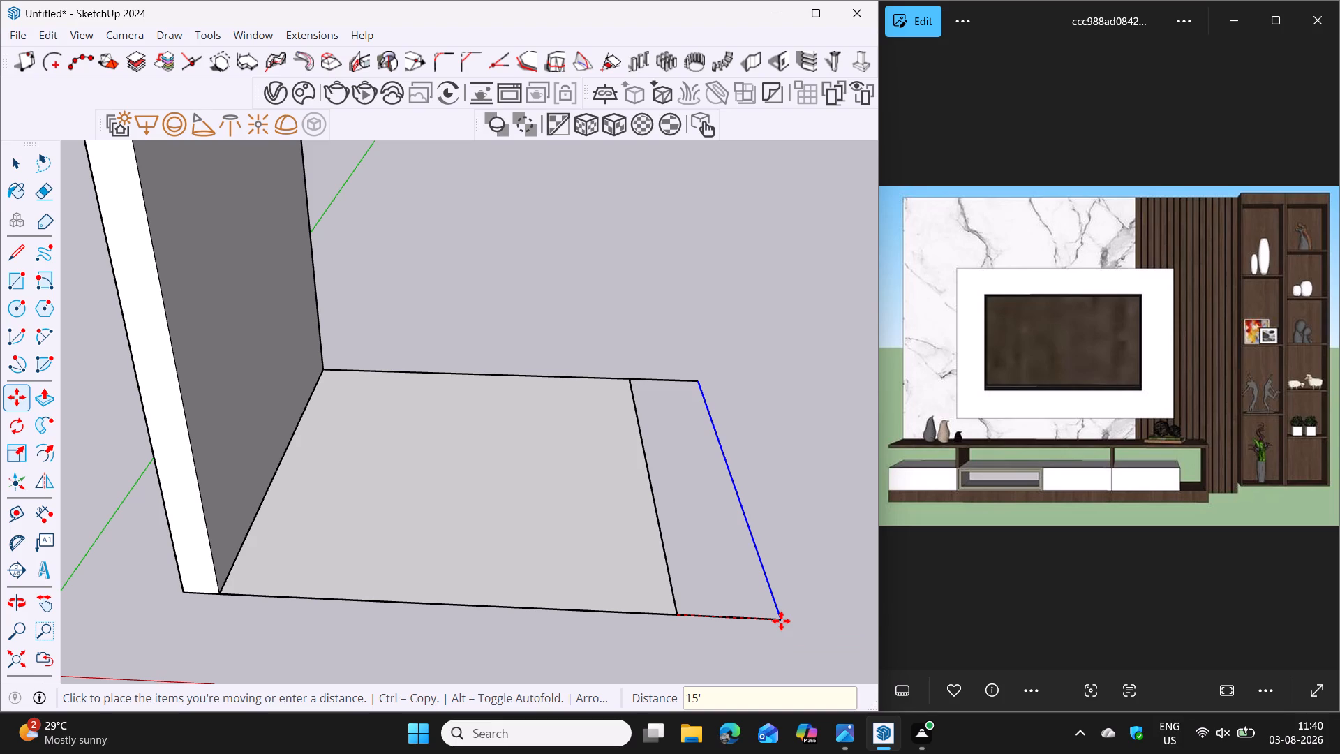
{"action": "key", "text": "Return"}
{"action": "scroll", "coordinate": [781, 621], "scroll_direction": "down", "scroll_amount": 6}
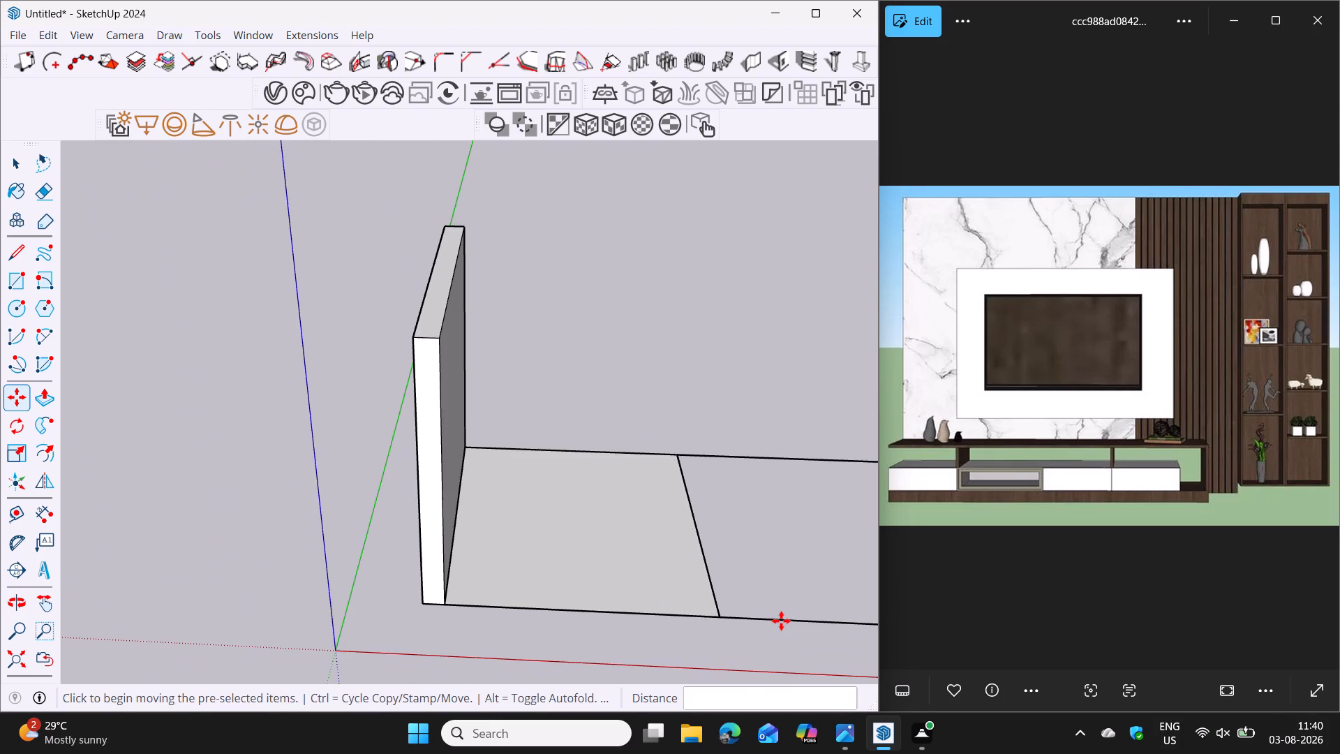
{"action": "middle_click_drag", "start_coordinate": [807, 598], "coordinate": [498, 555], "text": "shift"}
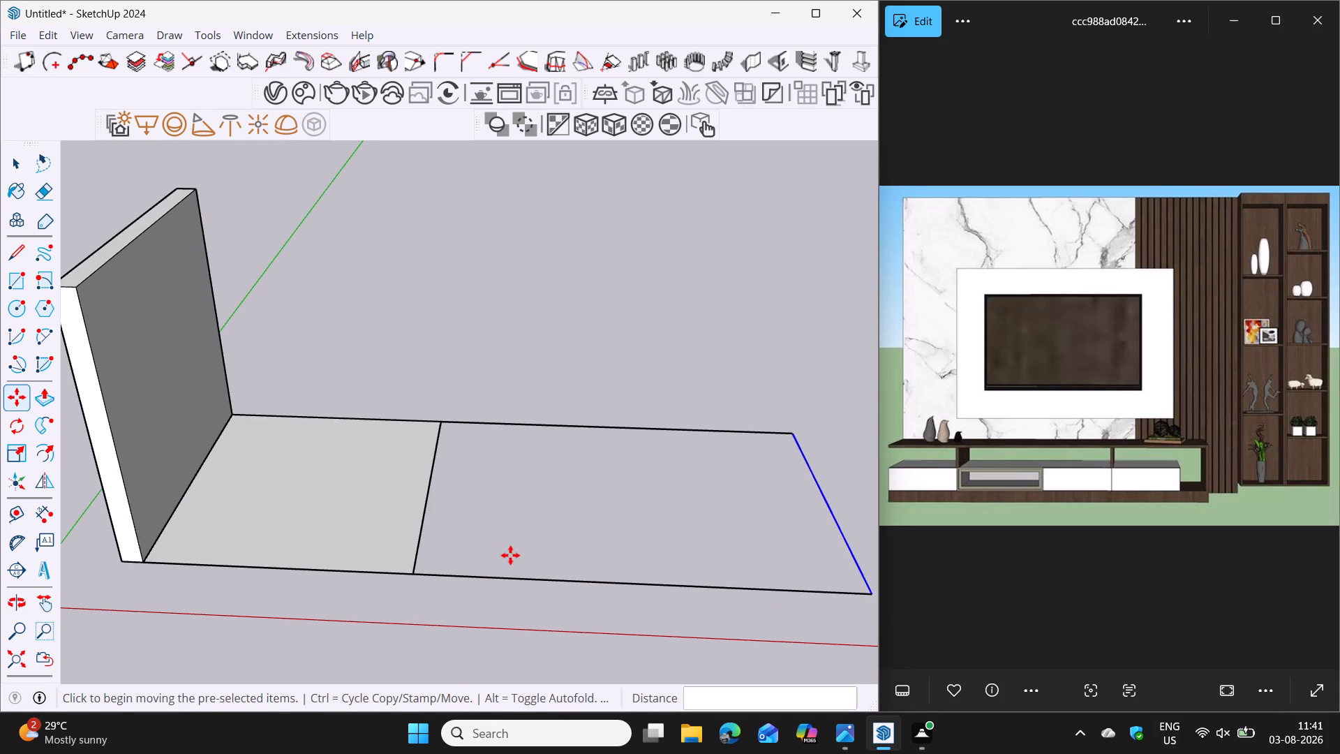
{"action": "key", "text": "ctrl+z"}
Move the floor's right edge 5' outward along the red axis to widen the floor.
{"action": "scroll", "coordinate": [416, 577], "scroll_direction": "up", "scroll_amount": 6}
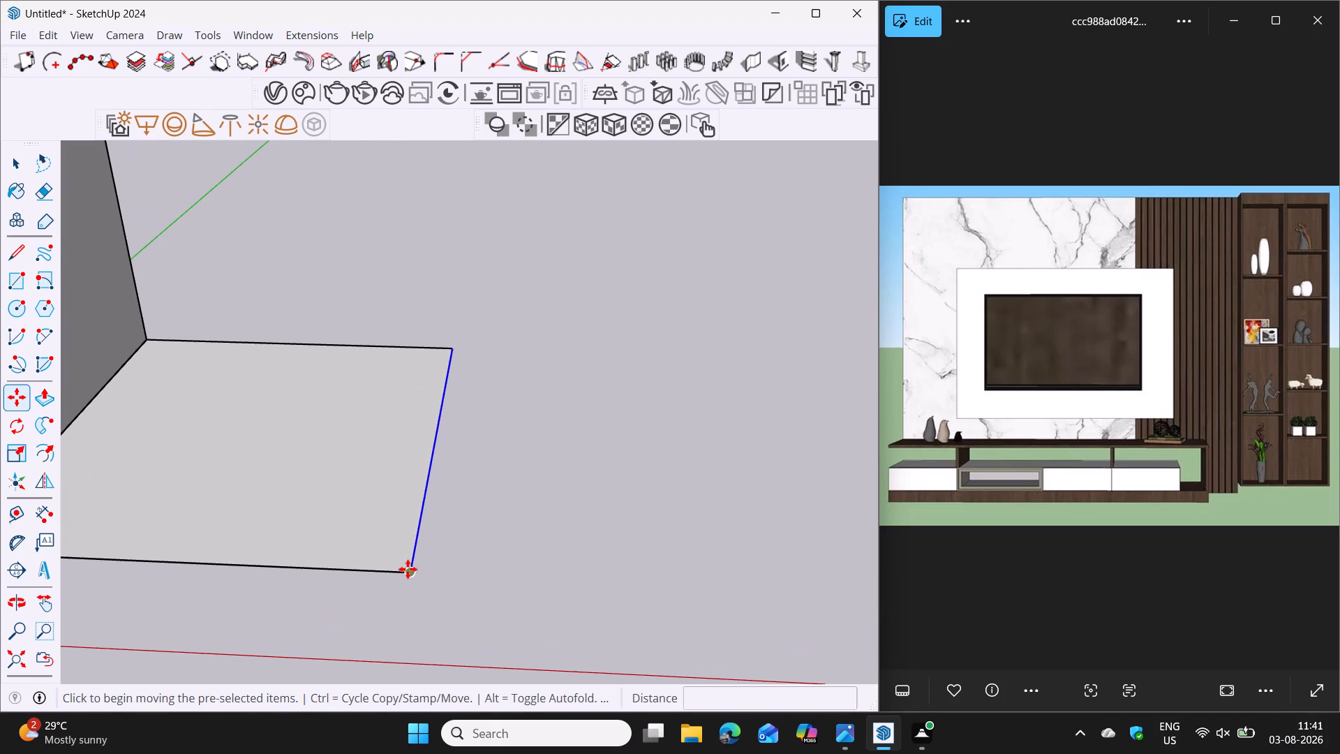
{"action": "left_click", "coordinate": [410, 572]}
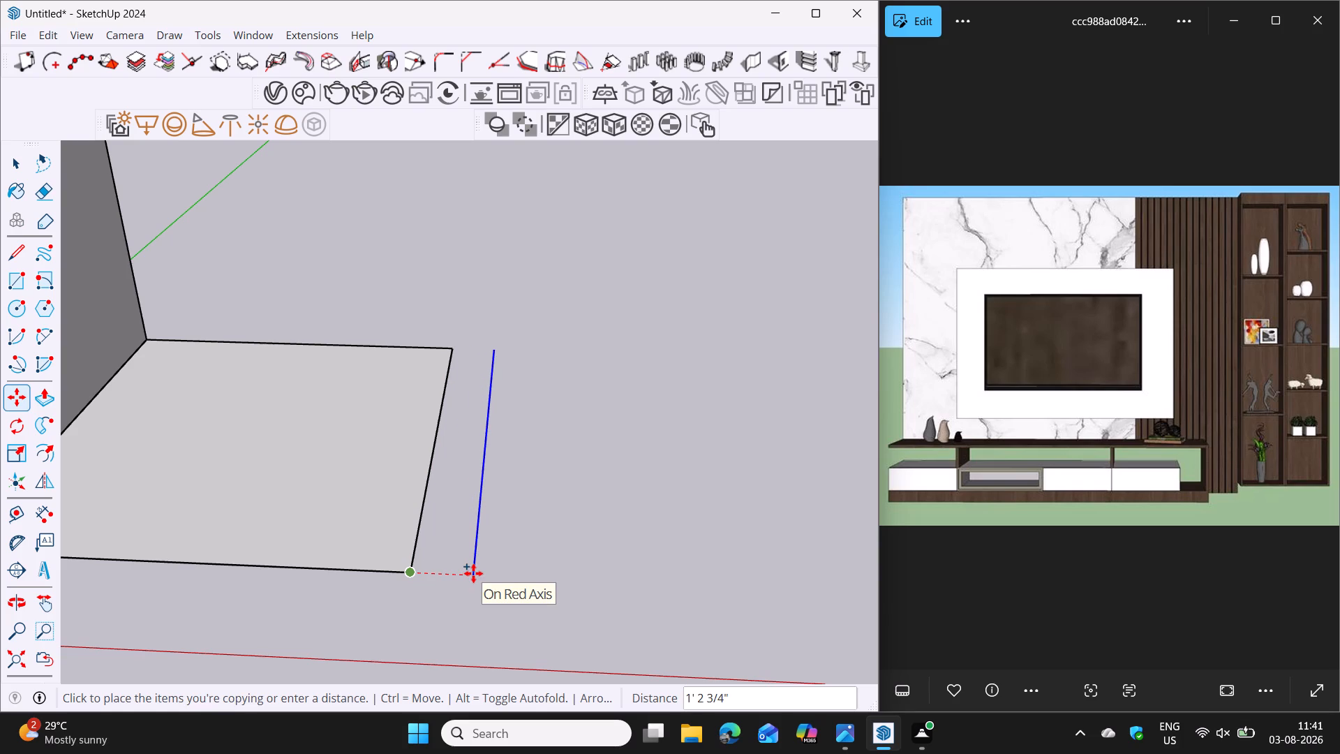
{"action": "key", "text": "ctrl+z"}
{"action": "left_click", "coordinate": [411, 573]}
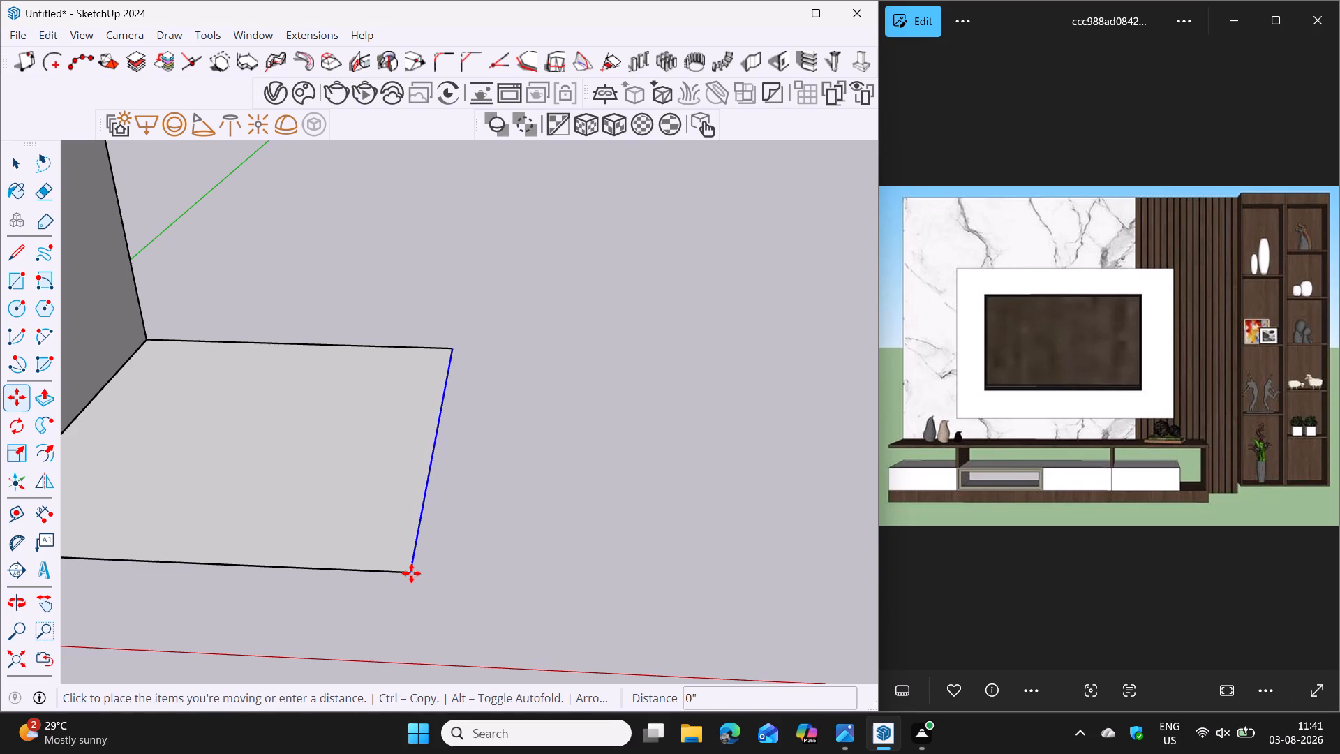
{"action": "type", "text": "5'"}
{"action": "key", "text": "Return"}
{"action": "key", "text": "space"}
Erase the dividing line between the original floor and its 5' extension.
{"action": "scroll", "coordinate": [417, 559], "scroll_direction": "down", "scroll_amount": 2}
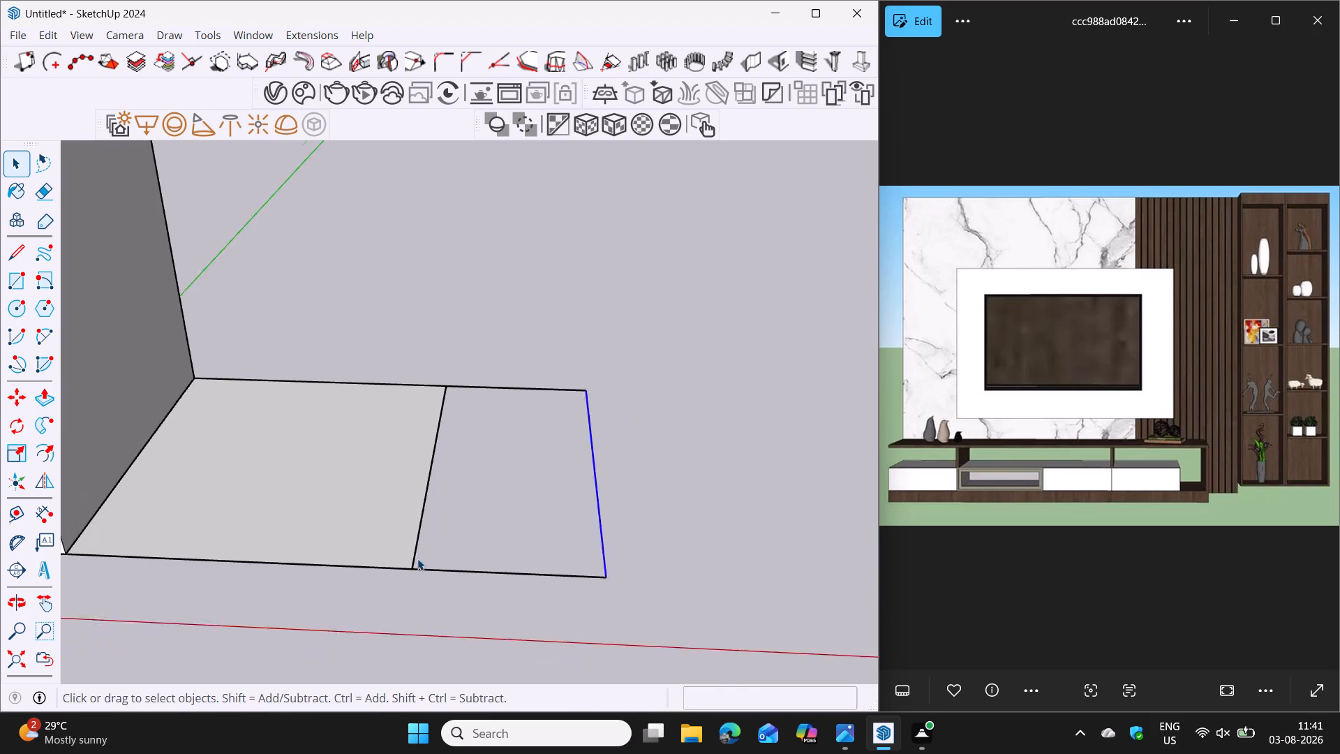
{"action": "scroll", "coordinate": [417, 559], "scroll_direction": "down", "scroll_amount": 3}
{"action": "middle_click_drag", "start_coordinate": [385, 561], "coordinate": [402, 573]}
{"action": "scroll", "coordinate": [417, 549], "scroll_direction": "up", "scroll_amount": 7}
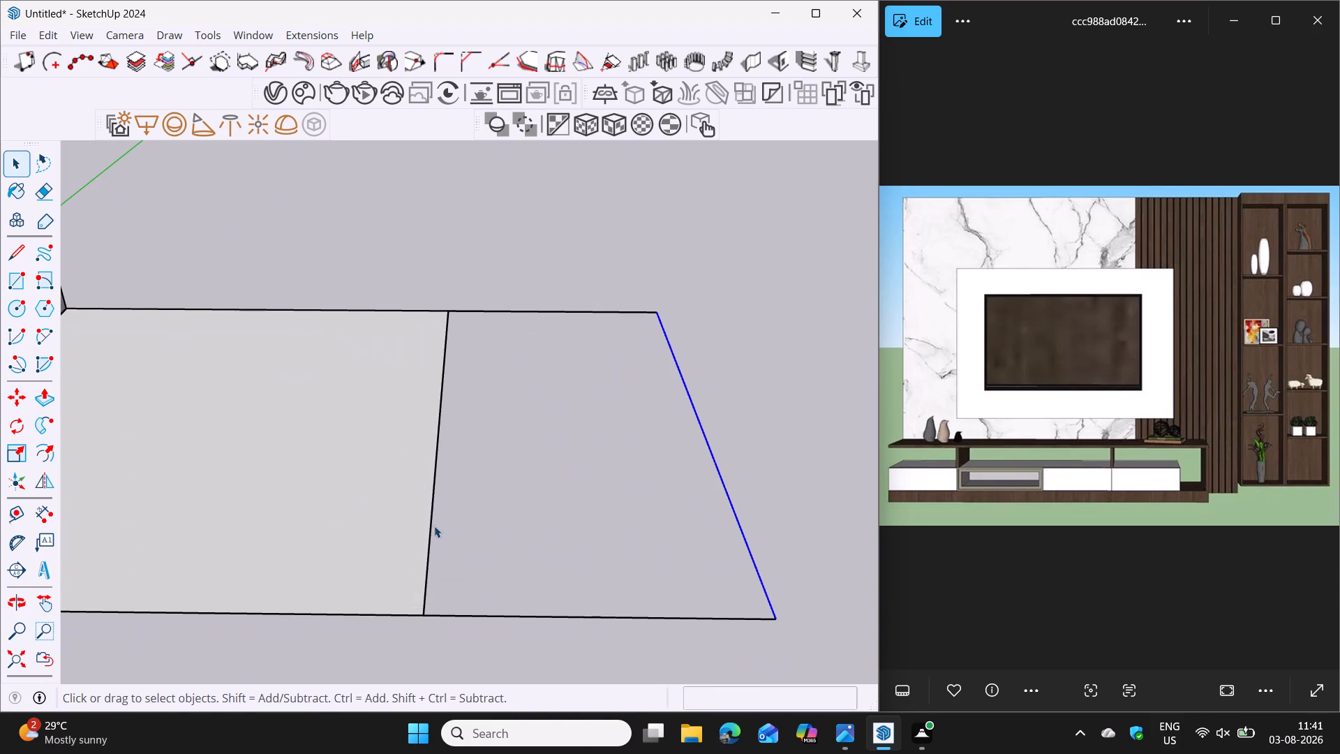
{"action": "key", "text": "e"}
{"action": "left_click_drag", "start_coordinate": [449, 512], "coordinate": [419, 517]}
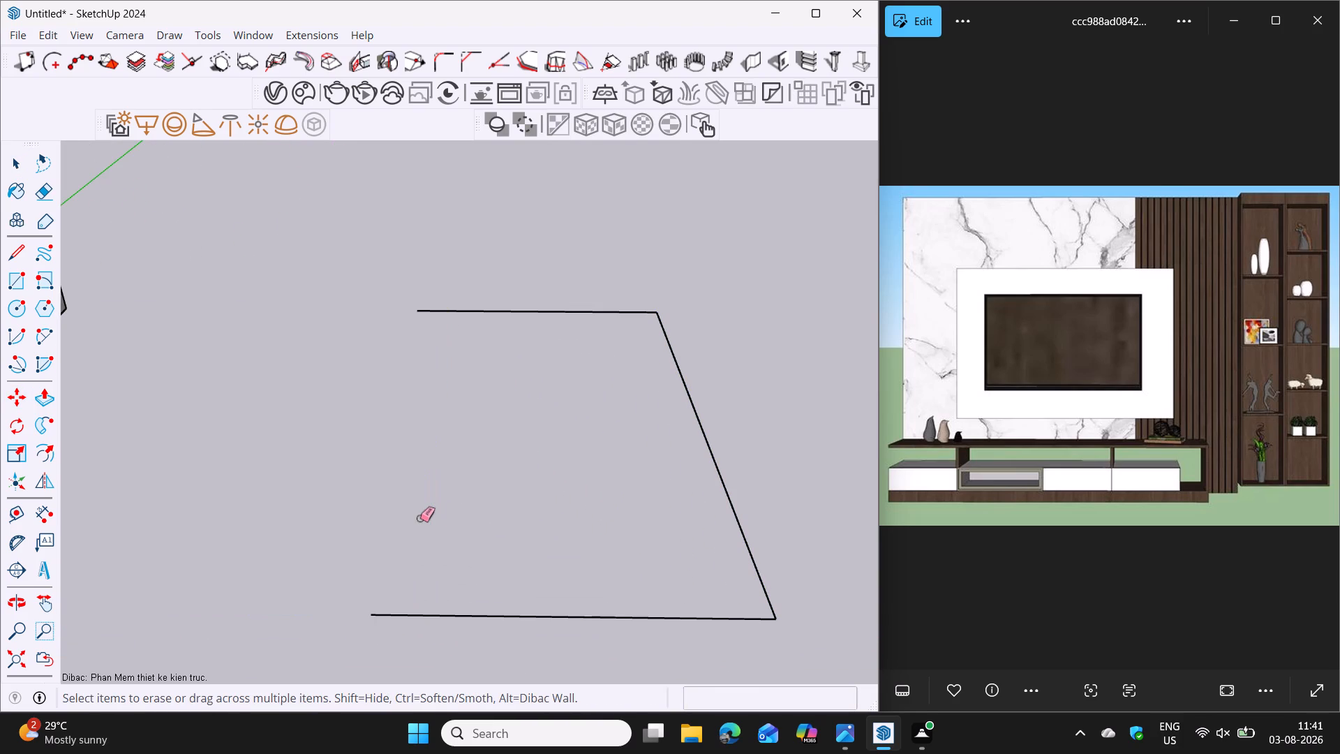
Undo all modelling back to an empty model, including the floor extension, the left wall and the original floor.
{"action": "key", "text": "ctrl+z"}
{"action": "key", "text": "ctrl+z"}
{"action": "key", "text": "ctrl+z"}
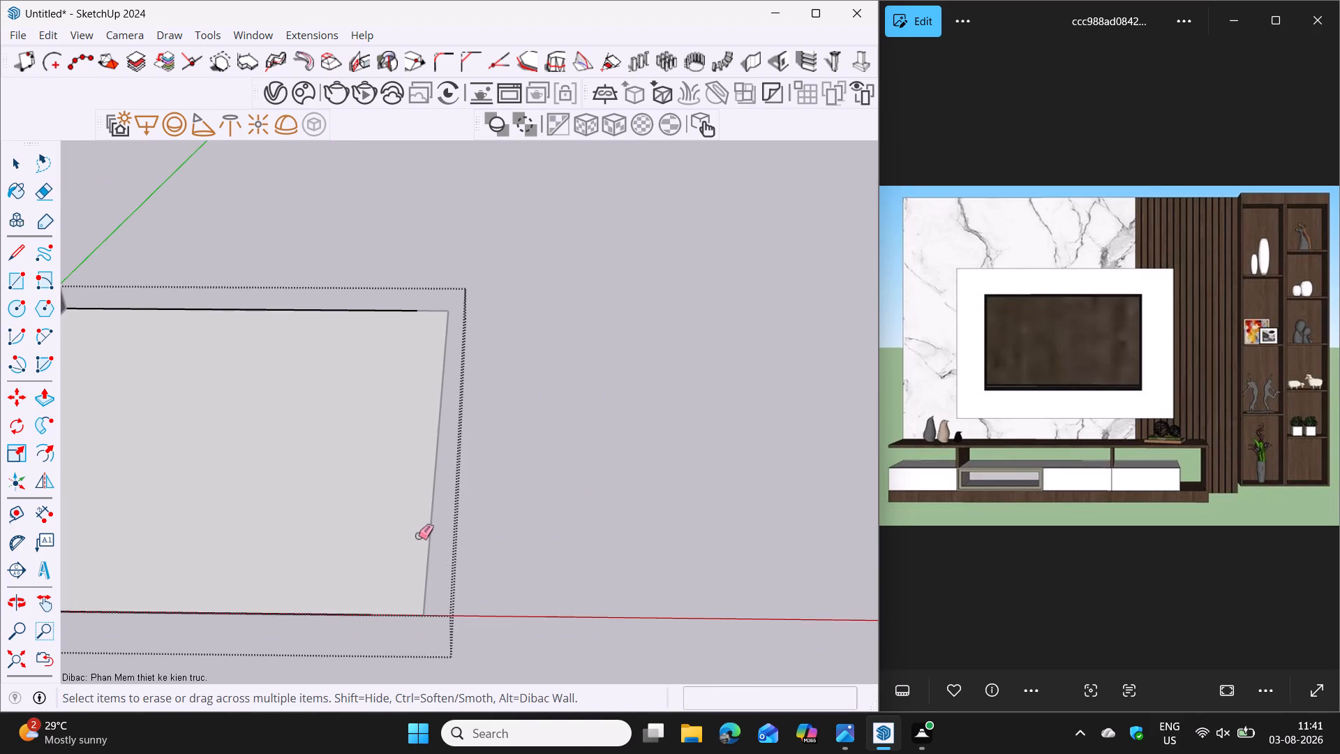
{"action": "scroll", "coordinate": [418, 535], "scroll_direction": "down", "scroll_amount": 6}
{"action": "key", "text": "ctrl+z"}
{"action": "key", "text": "ctrl+z"}
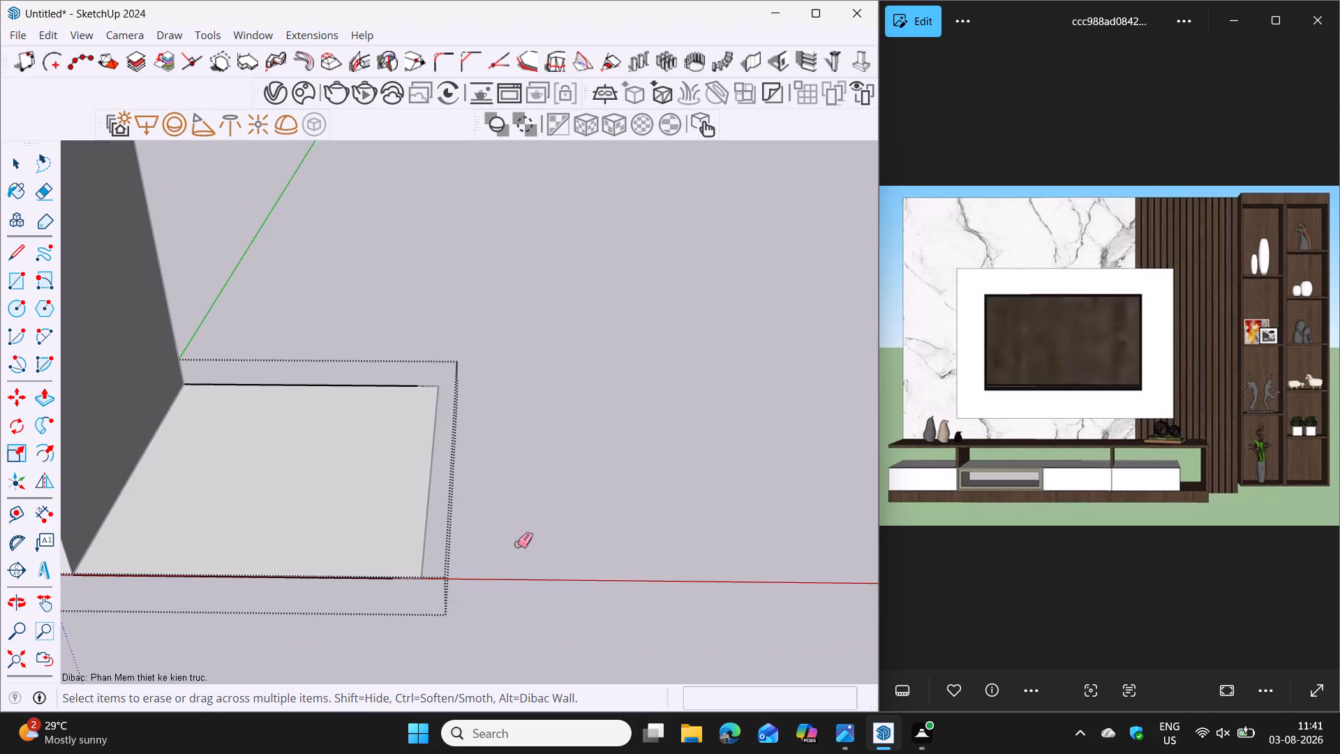
{"action": "key", "text": "ctrl+z"}
{"action": "key", "text": "ctrl+z"}
{"action": "key", "text": "ctrl+z"}
{"action": "key", "text": "ctrl+z"}
{"action": "key", "text": "ctrl+z"}
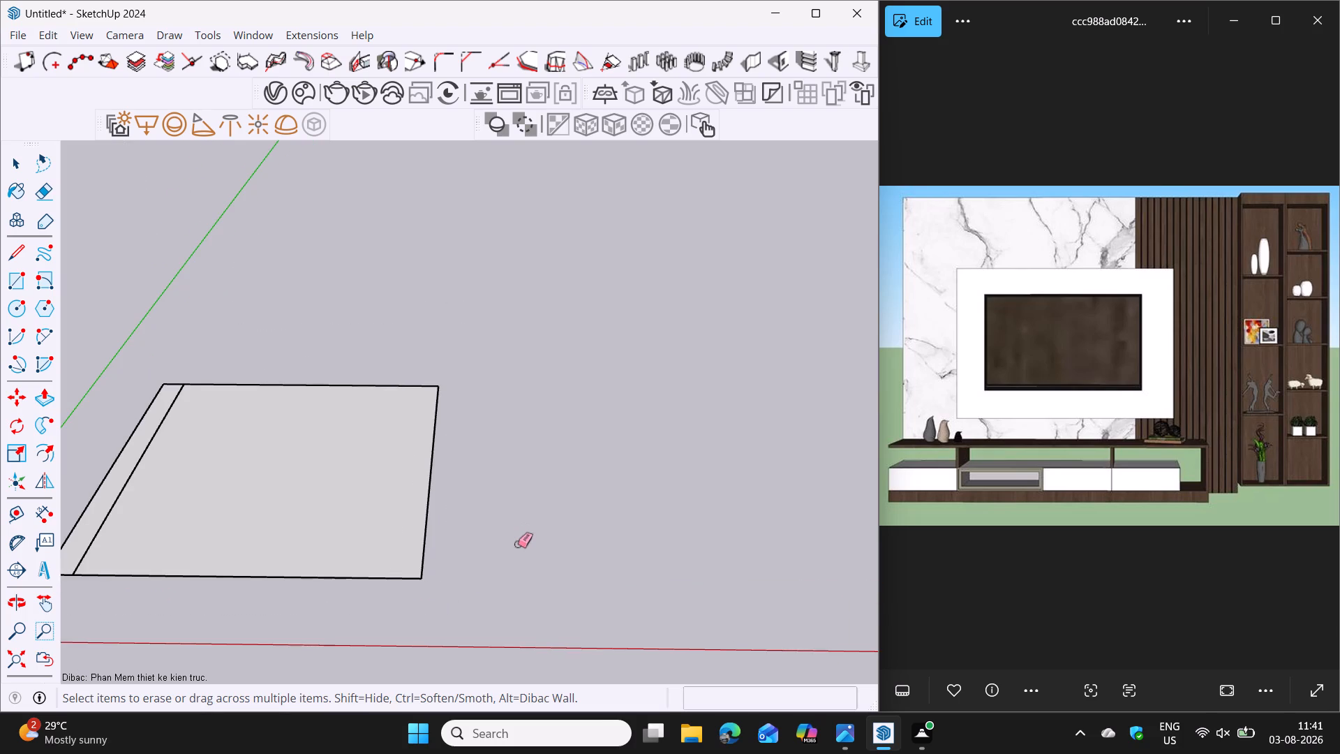
{"action": "key", "text": "ctrl+z"}
{"action": "key", "text": "ctrl+z"}
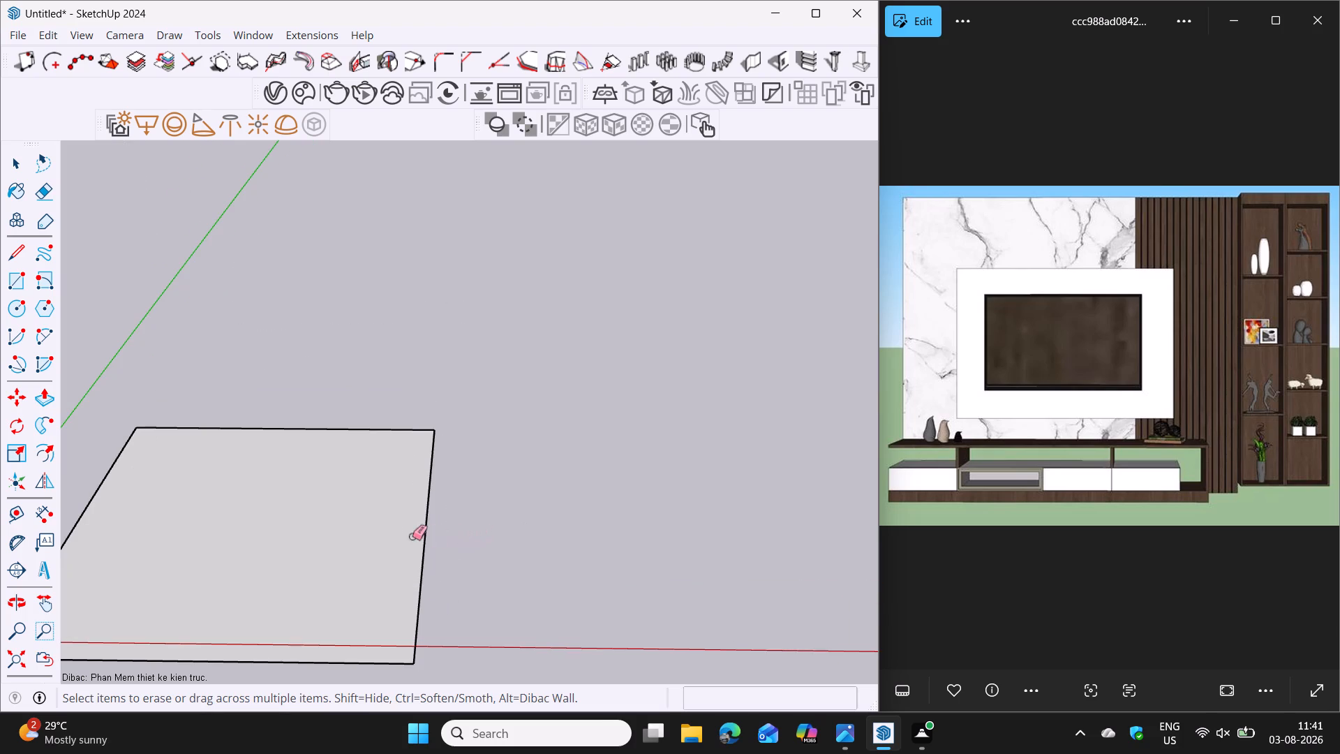
{"action": "key", "text": "ctrl+z"}
{"action": "key", "text": "ctrl+z"}
{"action": "scroll", "coordinate": [362, 539], "scroll_direction": "down", "scroll_amount": 3}
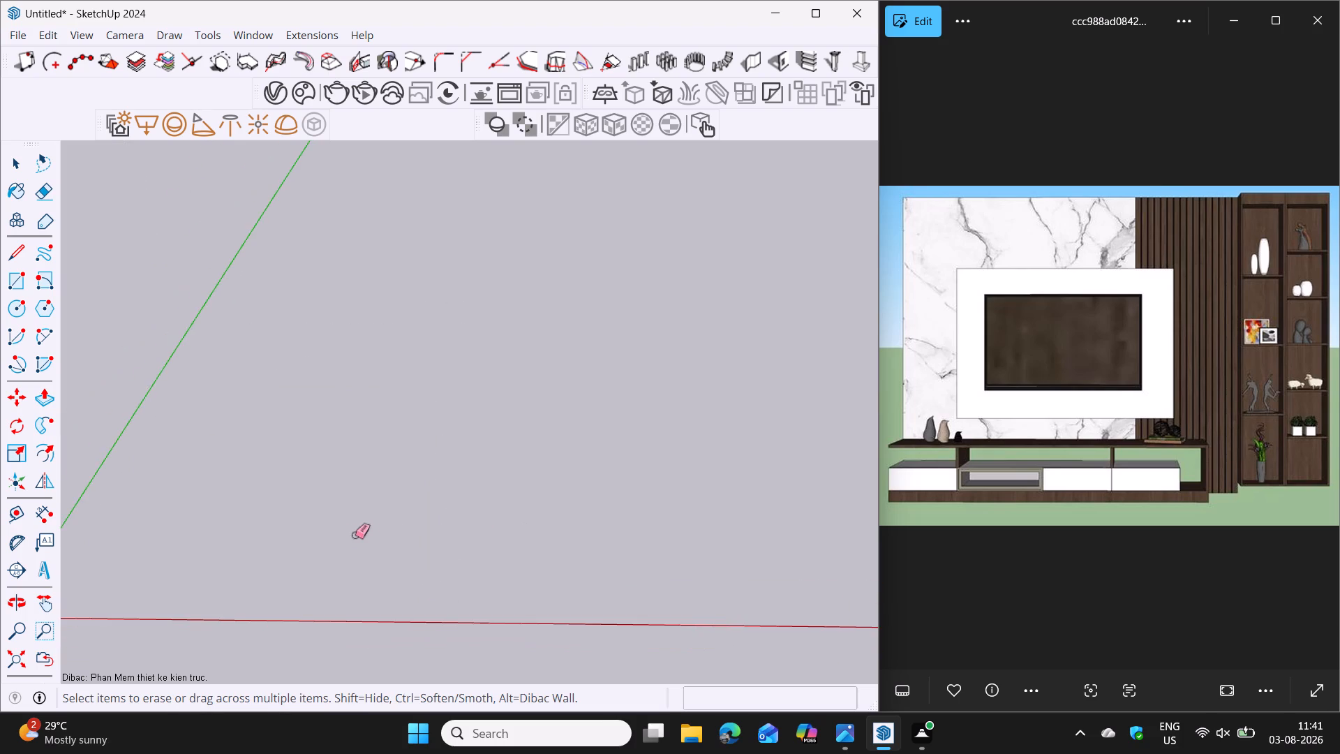
Draw a new 15' by 15' floor rectangle on the ground plane near the origin.
{"action": "middle_click_drag", "start_coordinate": [355, 535], "coordinate": [494, 529], "text": "shift"}
{"action": "key", "text": "space"}
{"action": "scroll", "coordinate": [438, 510], "scroll_direction": "up", "scroll_amount": 3}
{"action": "key", "text": "r"}
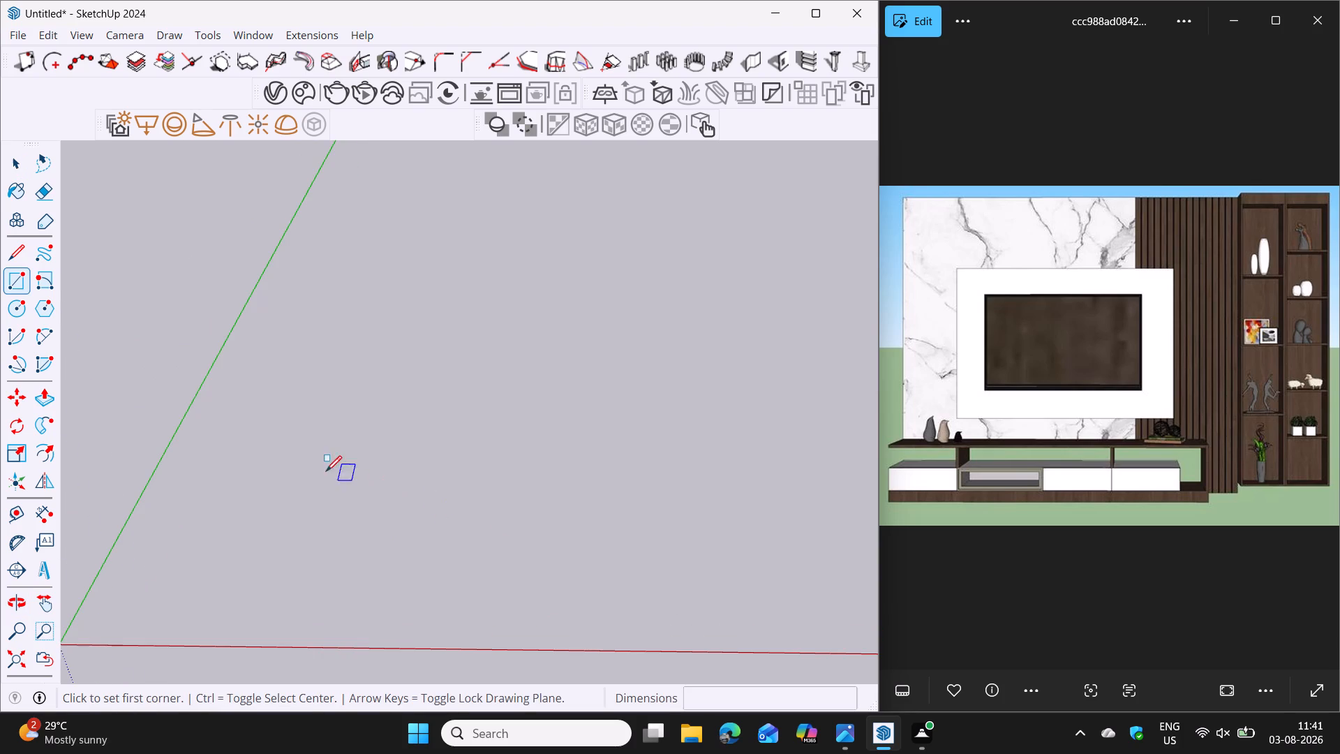
{"action": "left_click", "coordinate": [260, 441]}
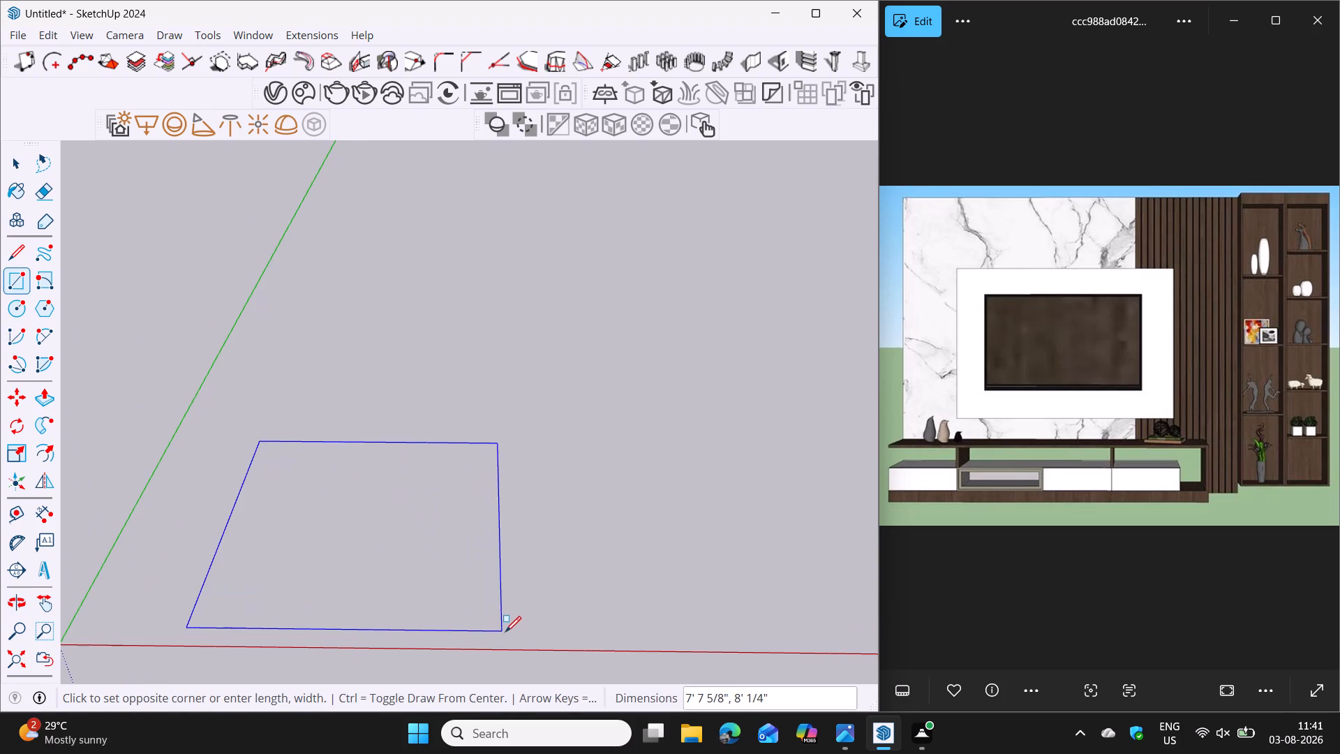
{"action": "type", "text": "15',15'"}
{"action": "key", "text": "Return"}
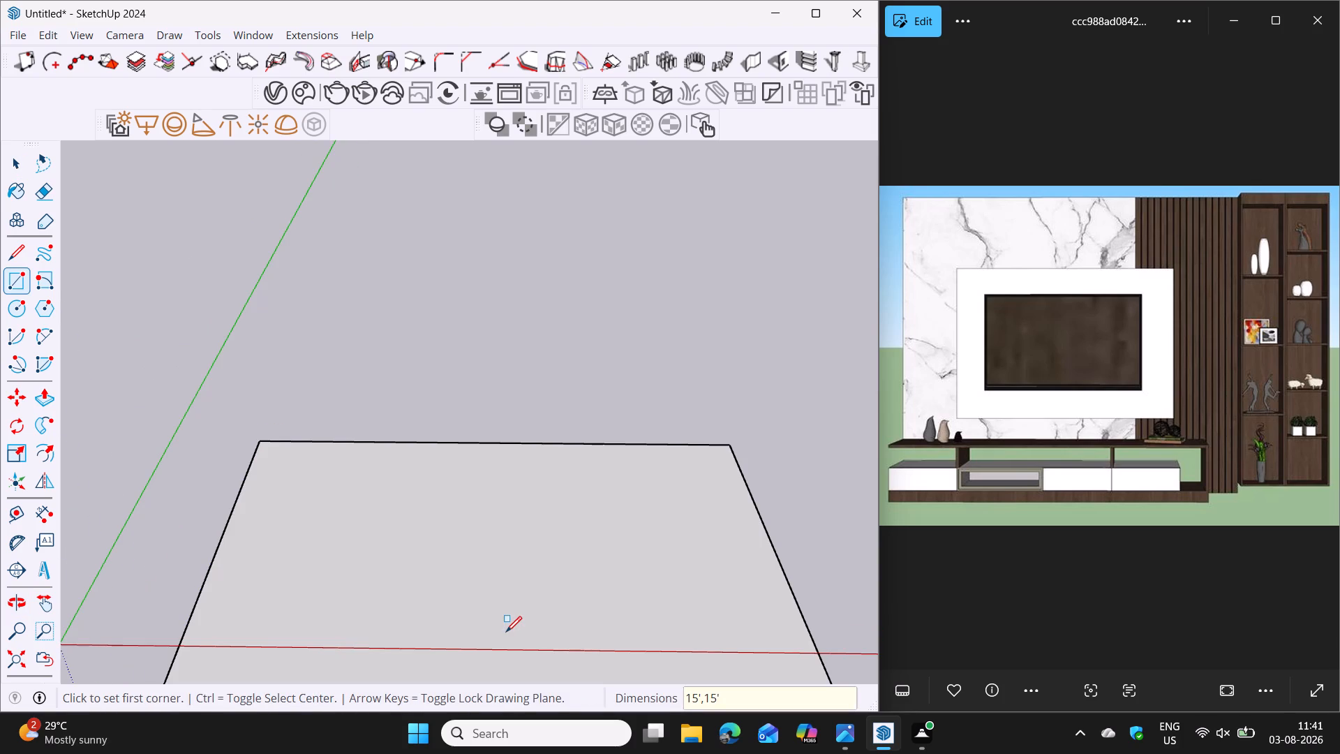
{"action": "key", "text": "space"}
Group the whole floor rectangle with its edges and clear the selection.
{"action": "scroll", "coordinate": [506, 597], "scroll_direction": "down", "scroll_amount": 6}
{"action": "middle_click_drag", "start_coordinate": [505, 586], "coordinate": [493, 457], "text": "shift"}
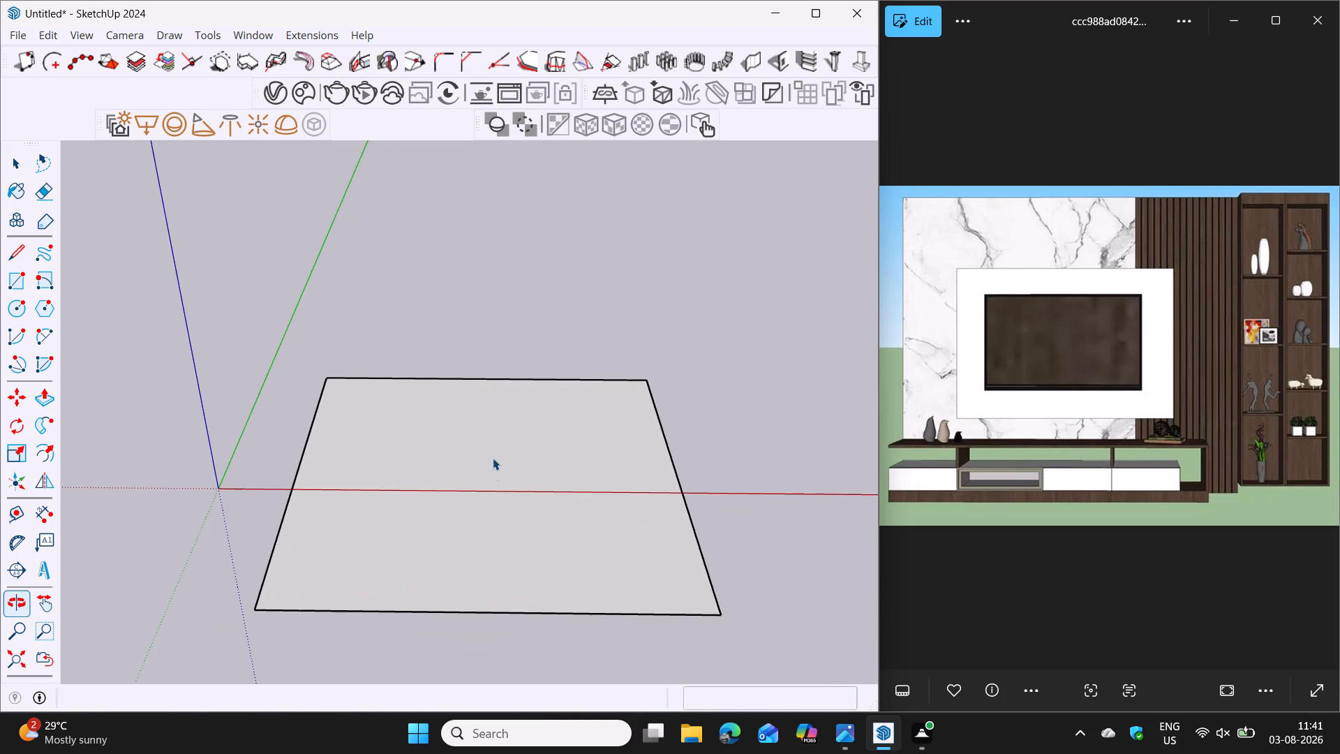
{"action": "middle_click_drag", "start_coordinate": [498, 511], "coordinate": [505, 529]}
{"action": "triple_click", "coordinate": [506, 557]}
{"action": "left_click", "coordinate": [507, 556]}
{"action": "right_click", "coordinate": [507, 556]}
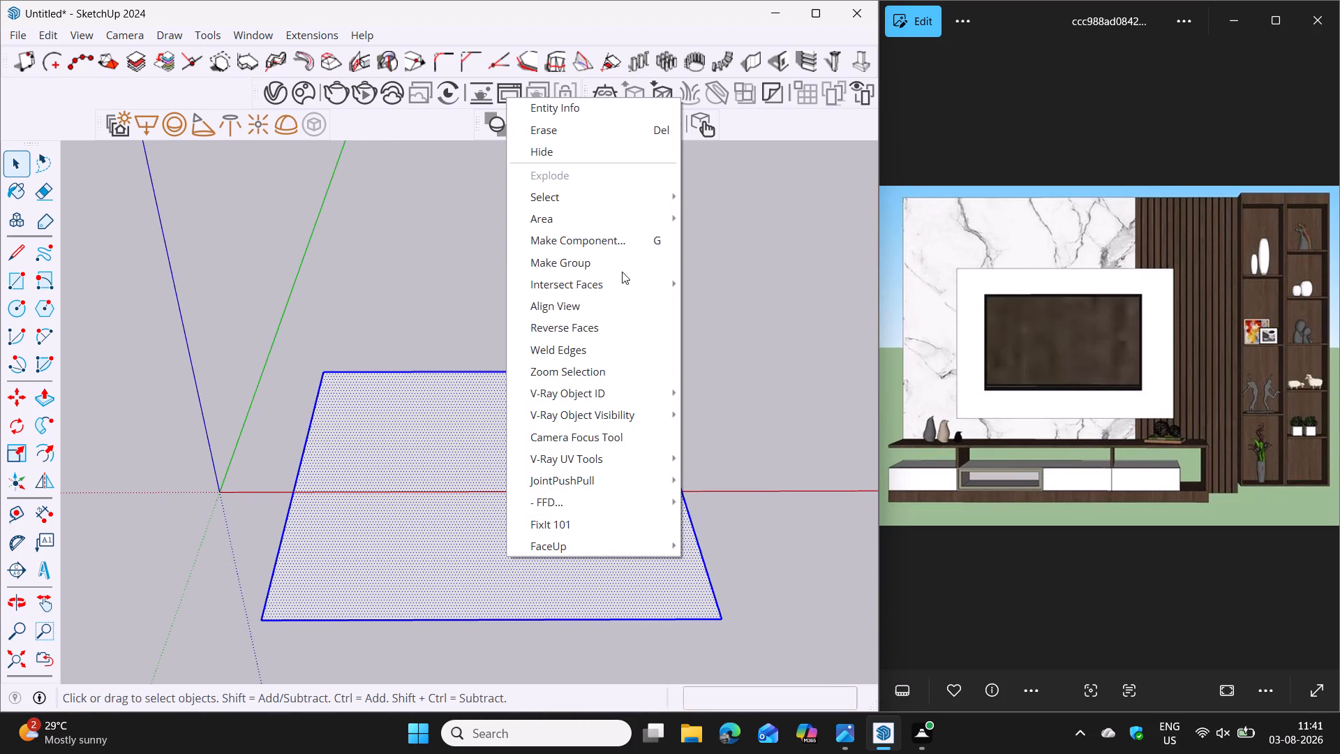
{"action": "left_click", "coordinate": [620, 263]}
{"action": "left_click", "coordinate": [808, 323]}
Move the floor group about 8' 6" back along the green axis and deselect it.
{"action": "left_click", "coordinate": [624, 520]}
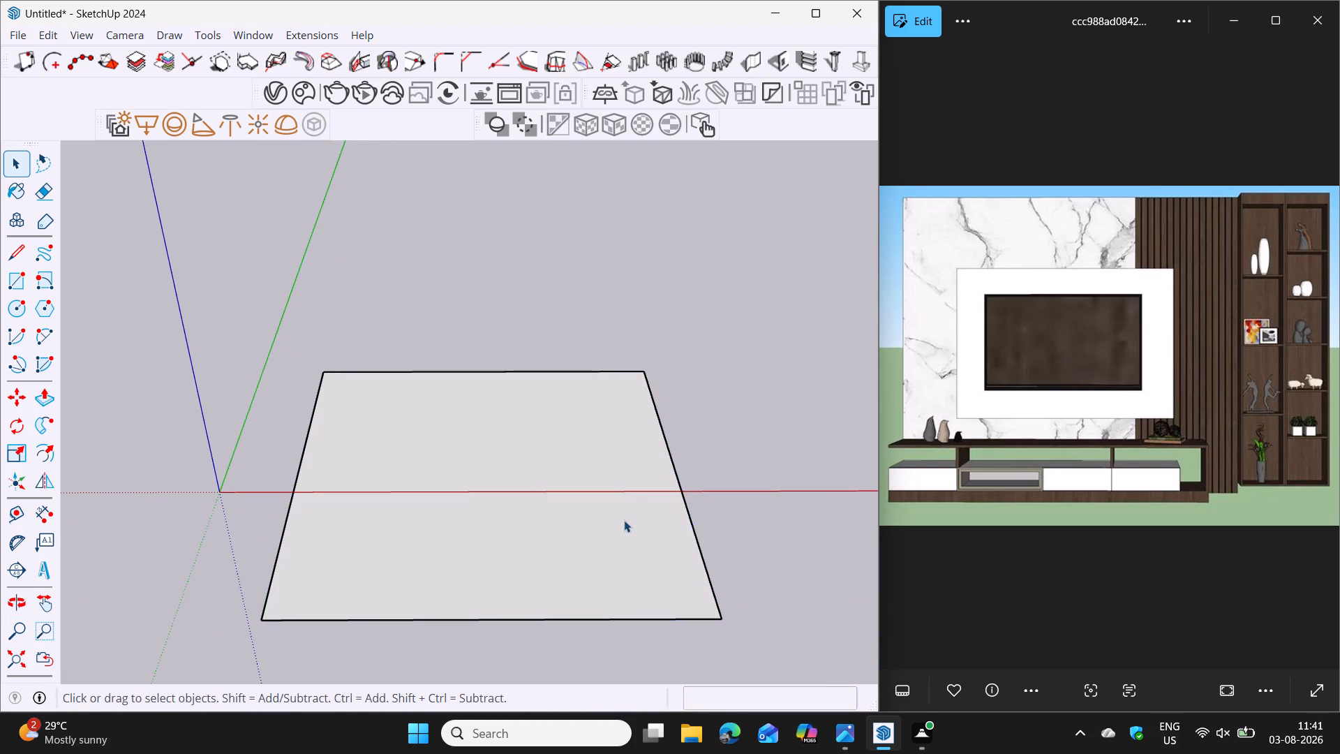
{"action": "key", "text": "m"}
{"action": "left_click", "coordinate": [643, 368]}
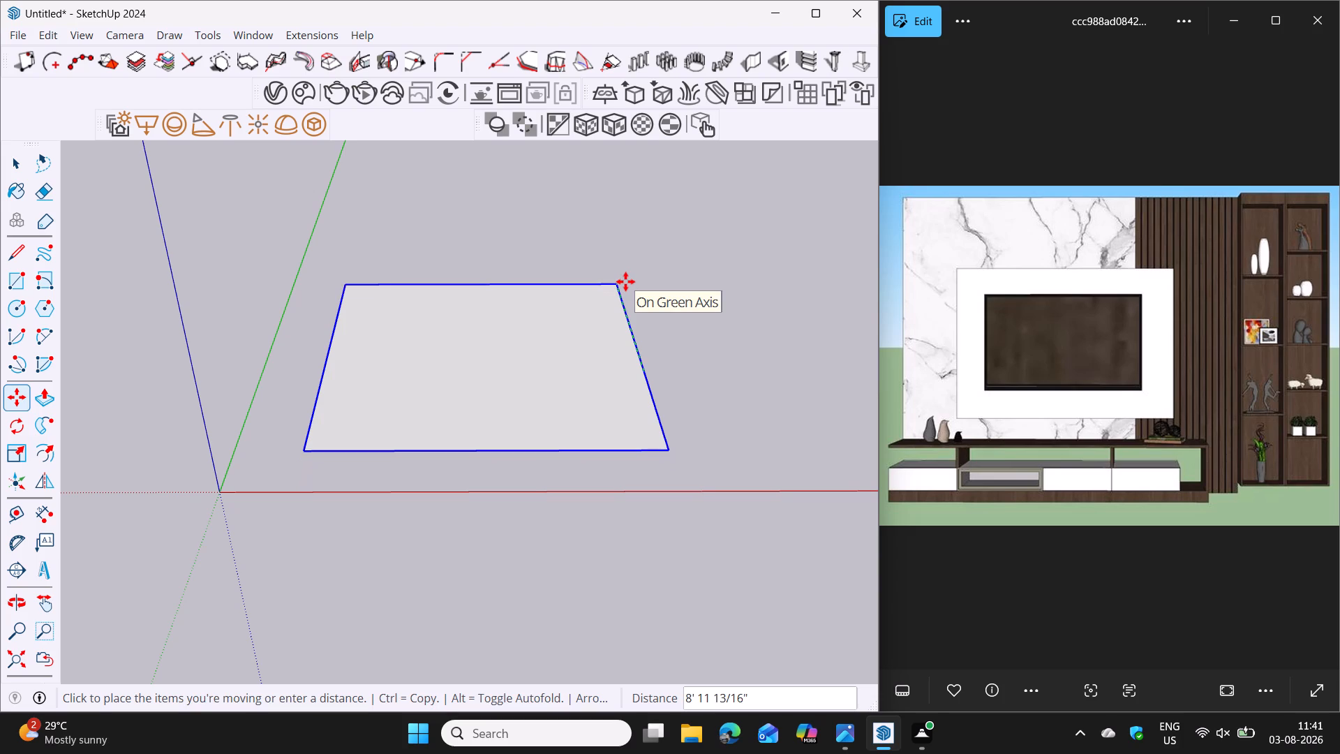
{"action": "left_click", "coordinate": [625, 286]}
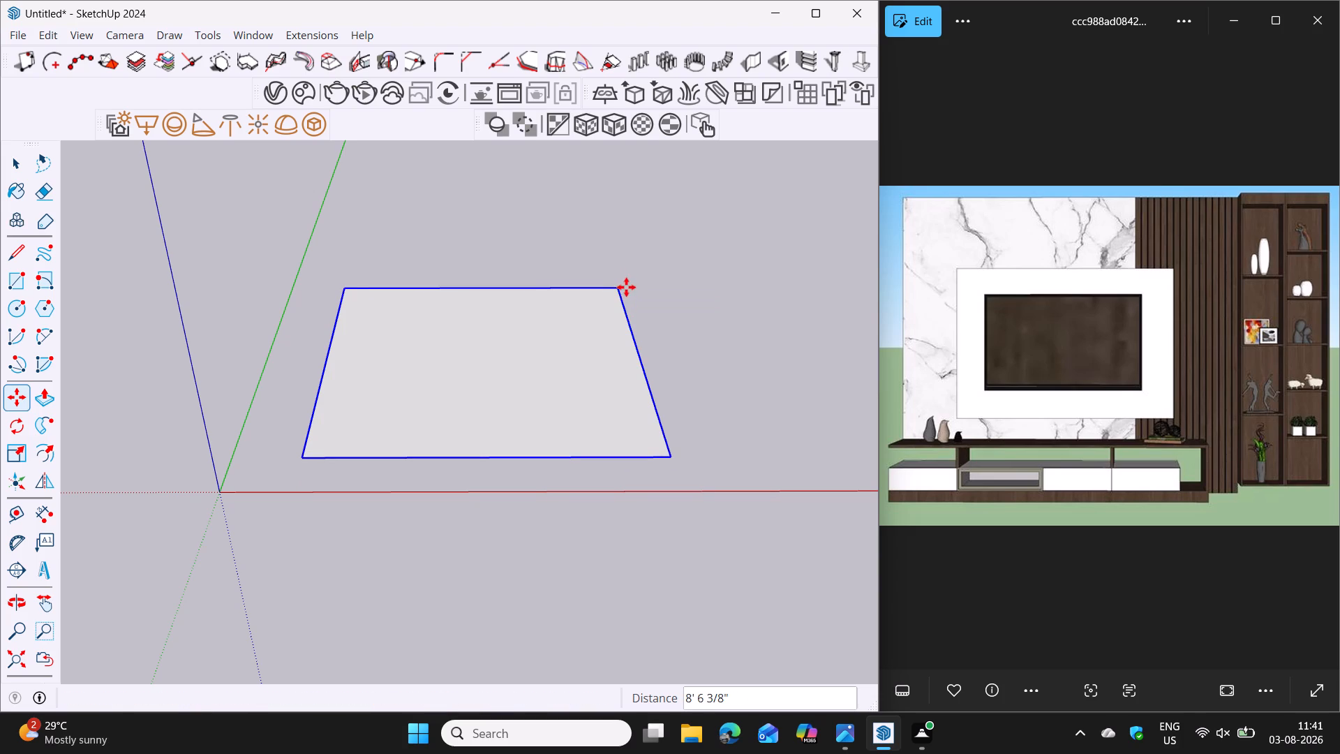
{"action": "key", "text": "space"}
{"action": "left_click", "coordinate": [690, 361]}
Draw a 9" by 15' wall strip along the floor's left edge, starting at its back-left corner.
{"action": "scroll", "coordinate": [534, 390], "scroll_direction": "up", "scroll_amount": 5}
{"action": "middle_click_drag", "start_coordinate": [567, 365], "coordinate": [563, 411], "text": "shift"}
{"action": "middle_click_drag", "start_coordinate": [563, 411], "coordinate": [634, 376], "text": "shift"}
{"action": "middle_click_drag", "start_coordinate": [639, 374], "coordinate": [639, 371], "text": "shift"}
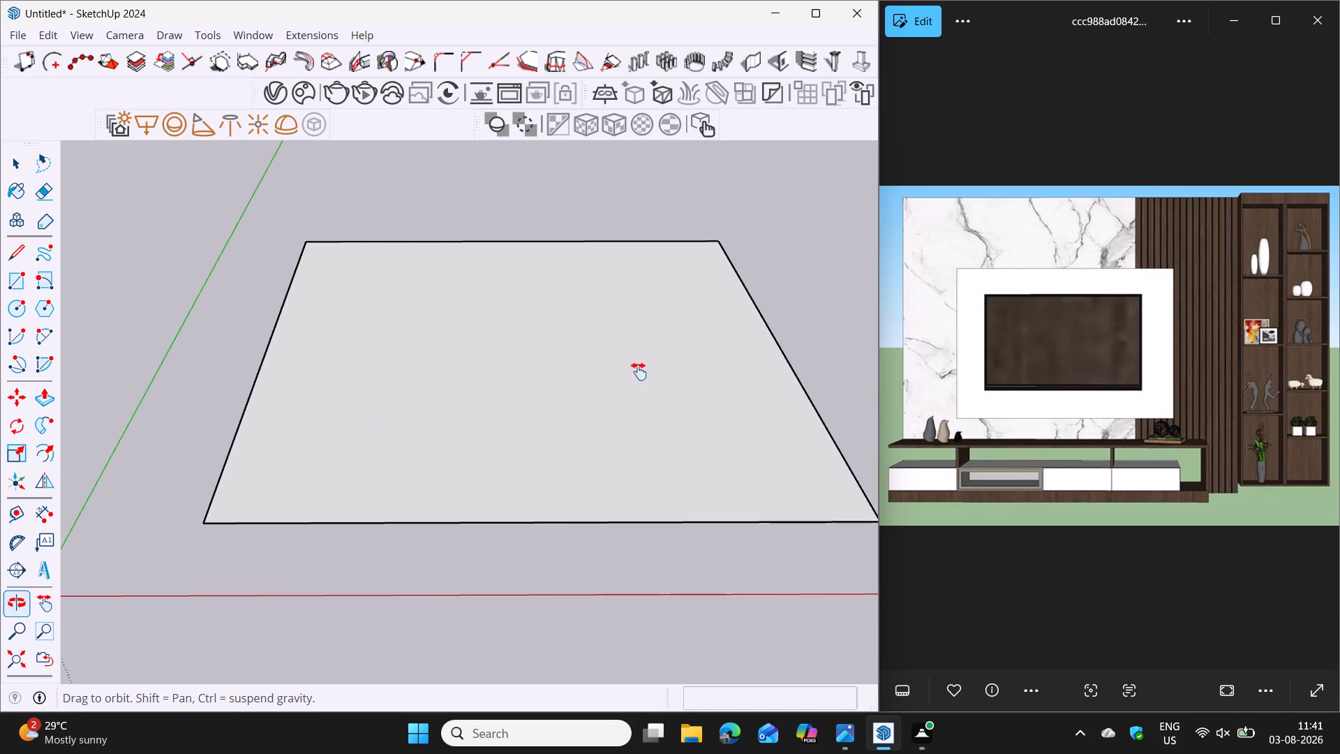
{"action": "middle_click_drag", "start_coordinate": [639, 371], "coordinate": [600, 391], "text": "shift"}
{"action": "scroll", "coordinate": [271, 468], "scroll_direction": "up", "scroll_amount": 1}
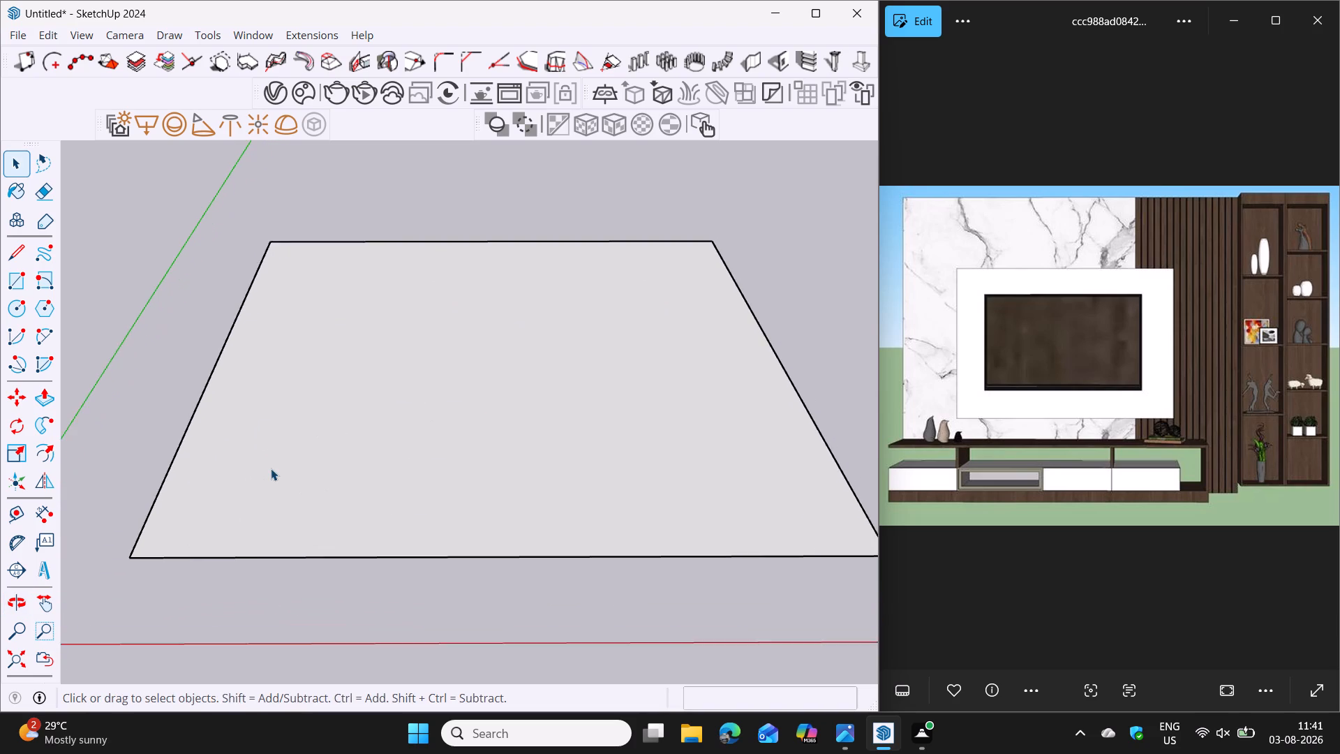
{"action": "scroll", "coordinate": [271, 468], "scroll_direction": "up", "scroll_amount": 1}
{"action": "scroll", "coordinate": [272, 468], "scroll_direction": "down", "scroll_amount": 1}
{"action": "key", "text": "r"}
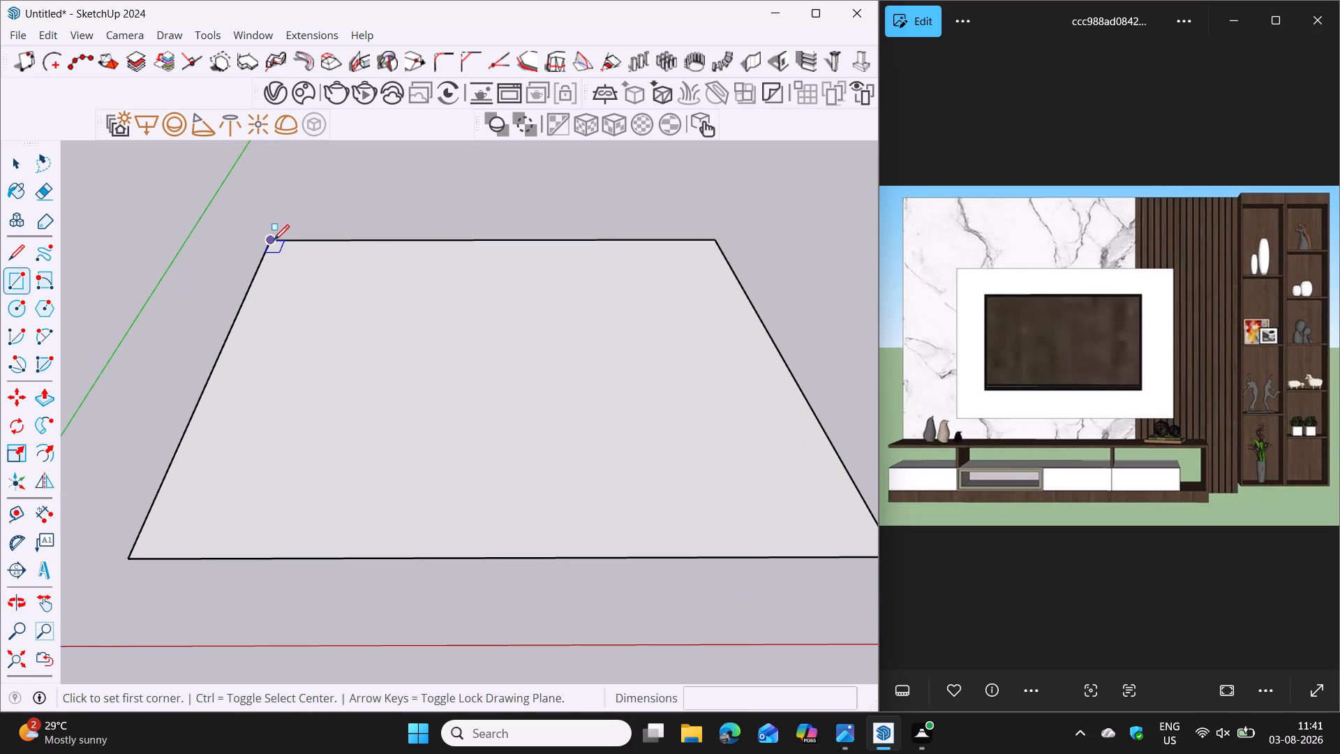
{"action": "left_click", "coordinate": [274, 240]}
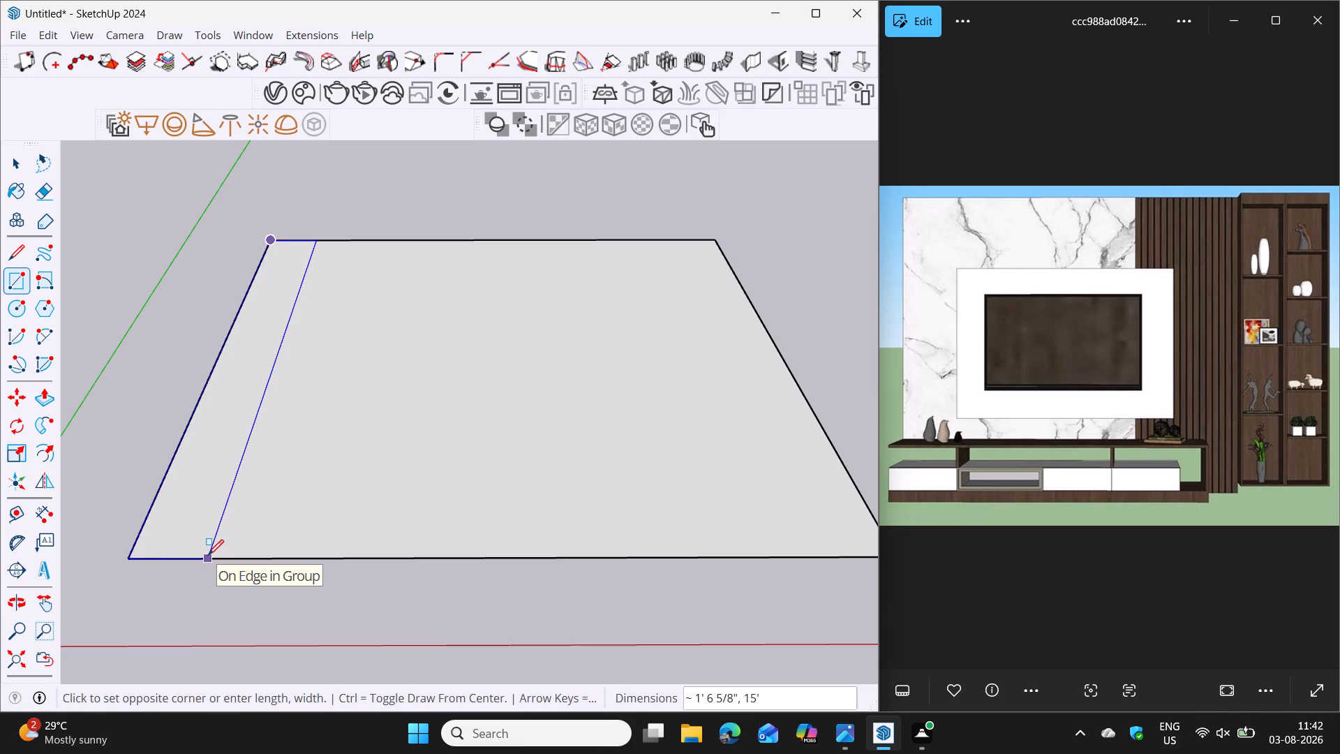
{"action": "key", "text": "9"}
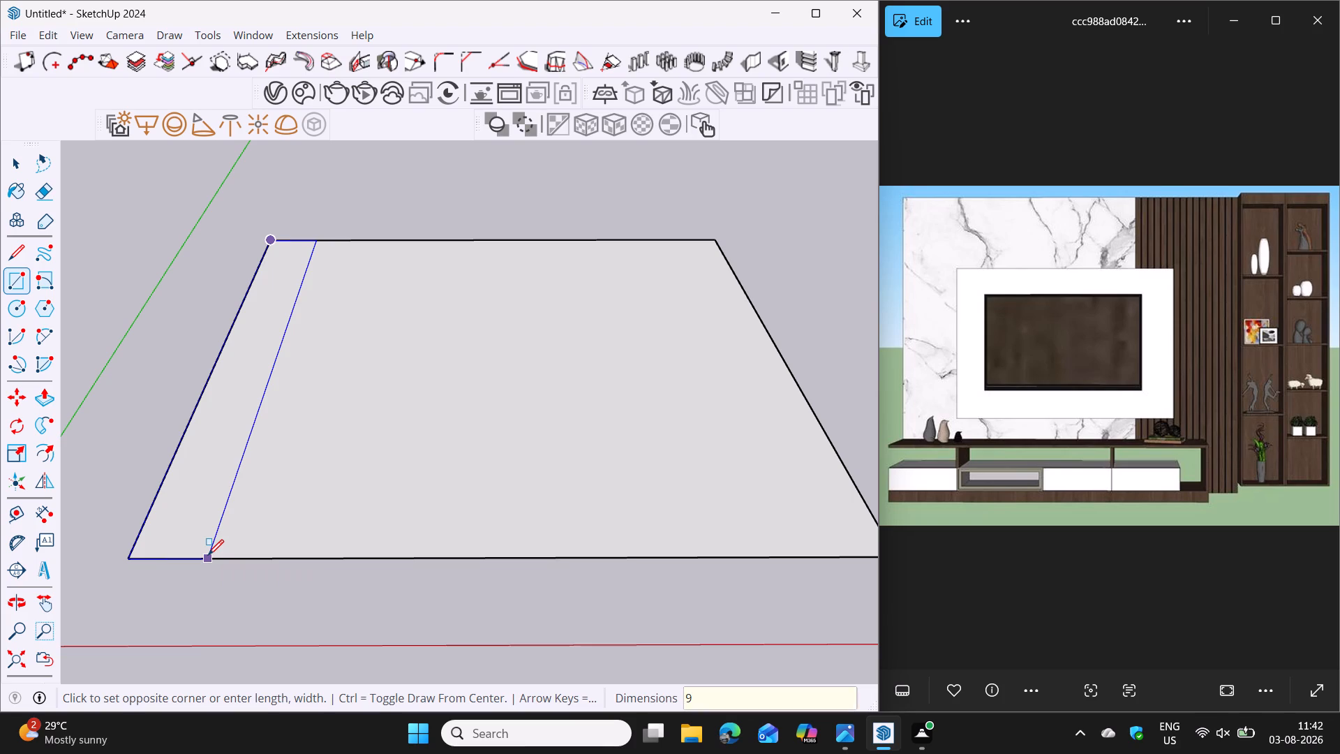
{"action": "key", "text": "comma"}
{"action": "type", "text": "15'"}
{"action": "key", "text": "Return"}
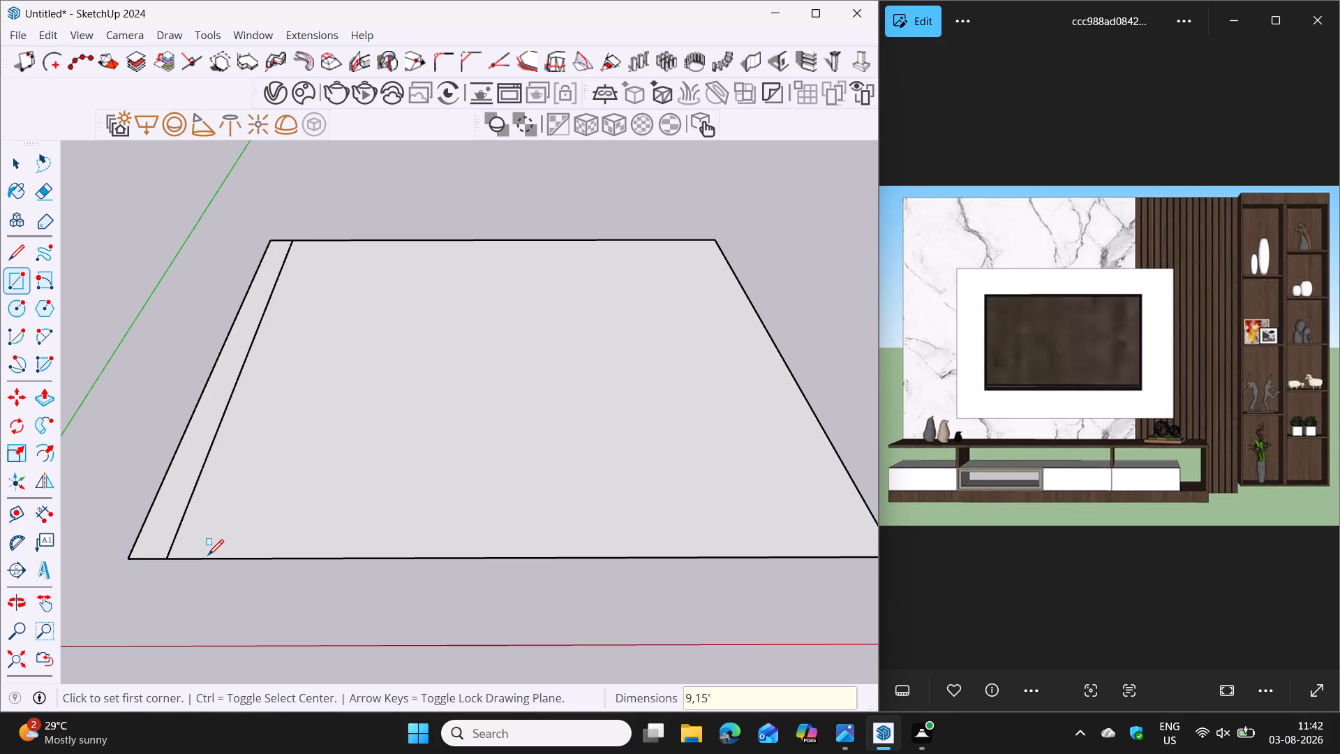
{"action": "key", "text": "space"}
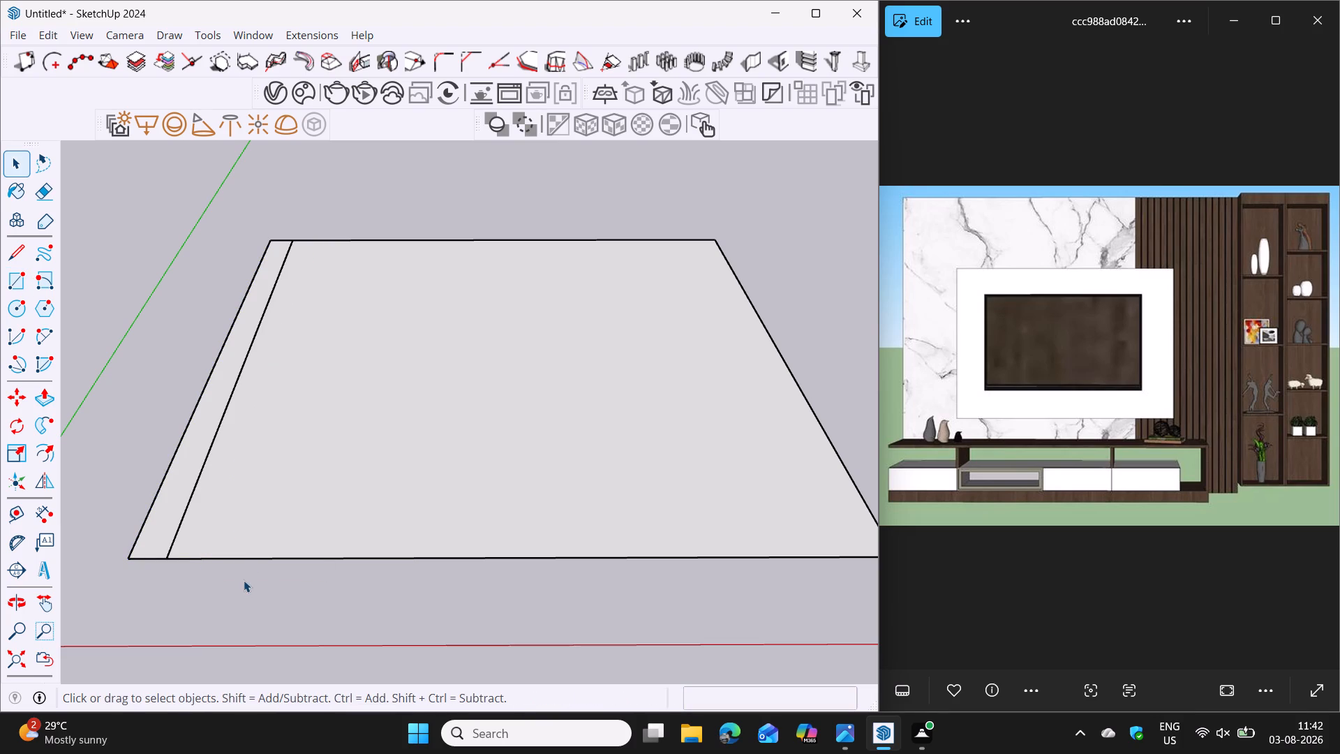
{"action": "left_click", "coordinate": [244, 580]}
Push/pull the left wall strip up 10' to form the left side wall, then clear the selection.
{"action": "left_click", "coordinate": [160, 525]}
{"action": "key", "text": "p"}
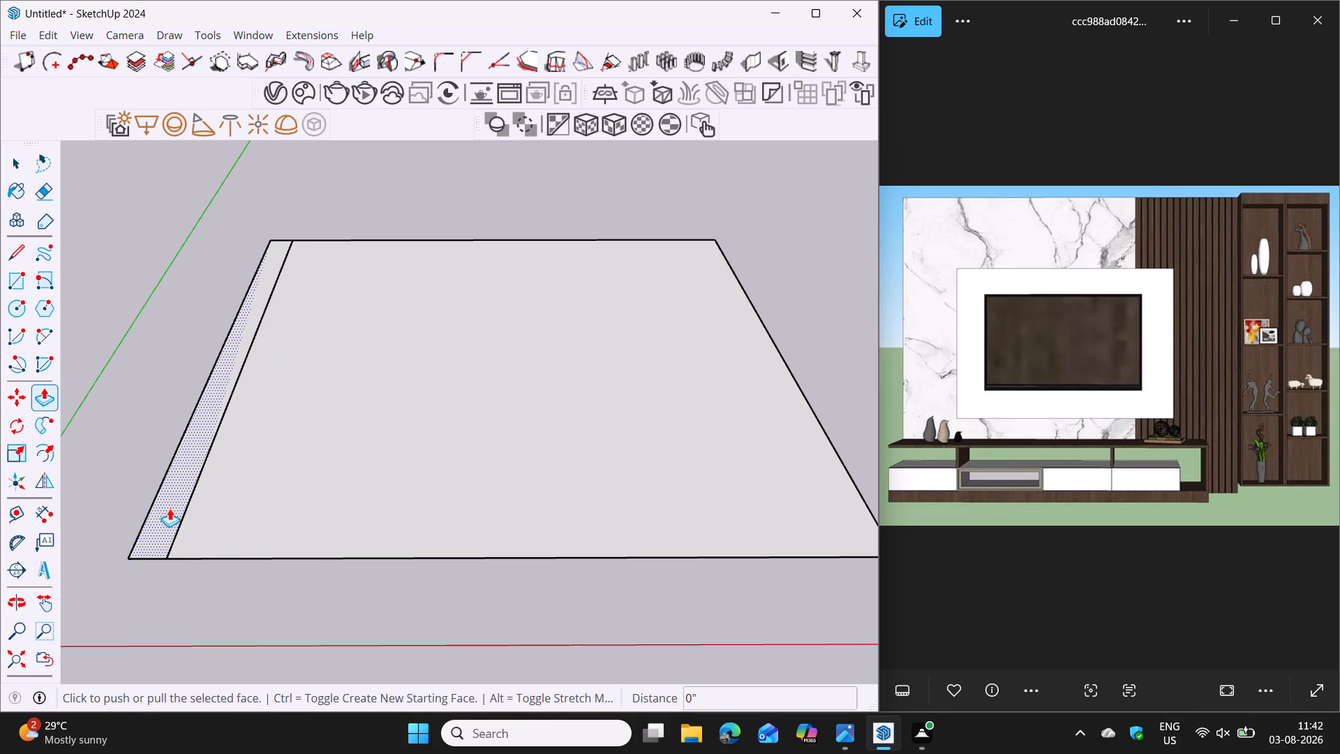
{"action": "left_click", "coordinate": [170, 508]}
{"action": "type", "text": "10'"}
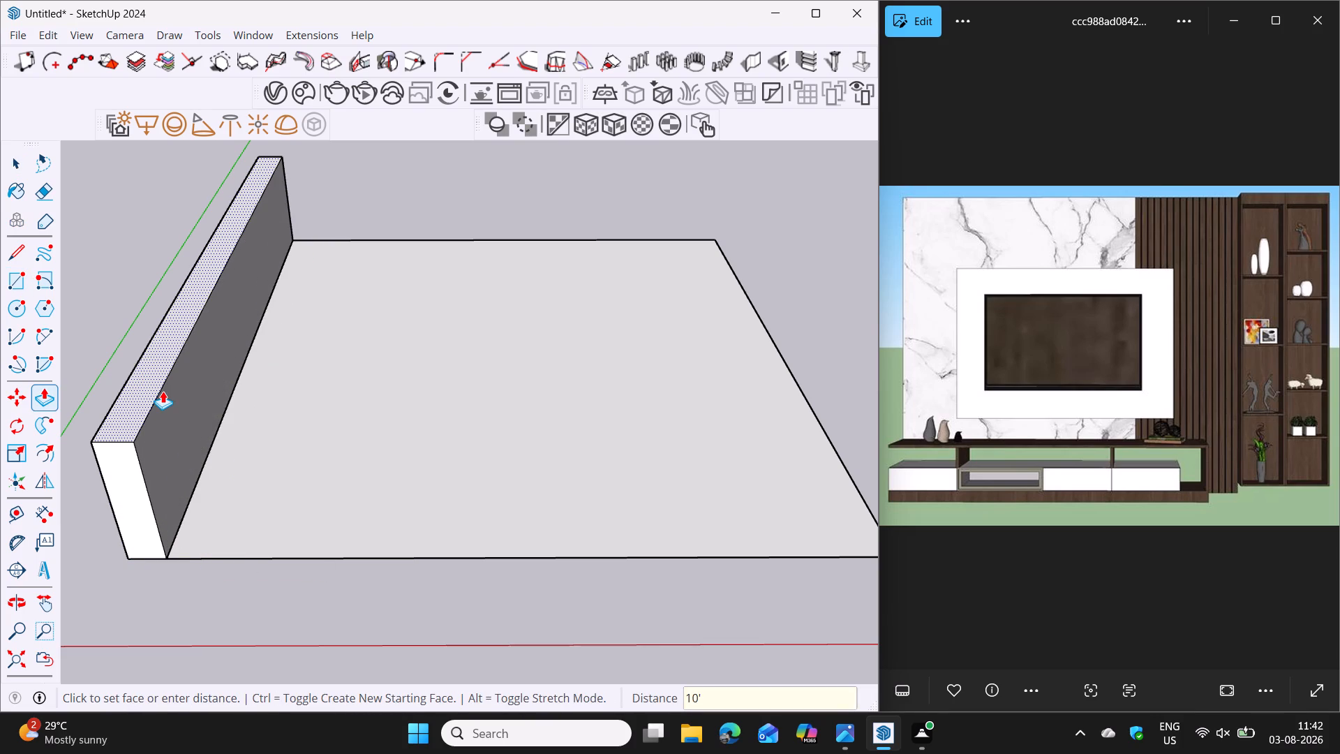
{"action": "key", "text": "Return"}
{"action": "key", "text": "space"}
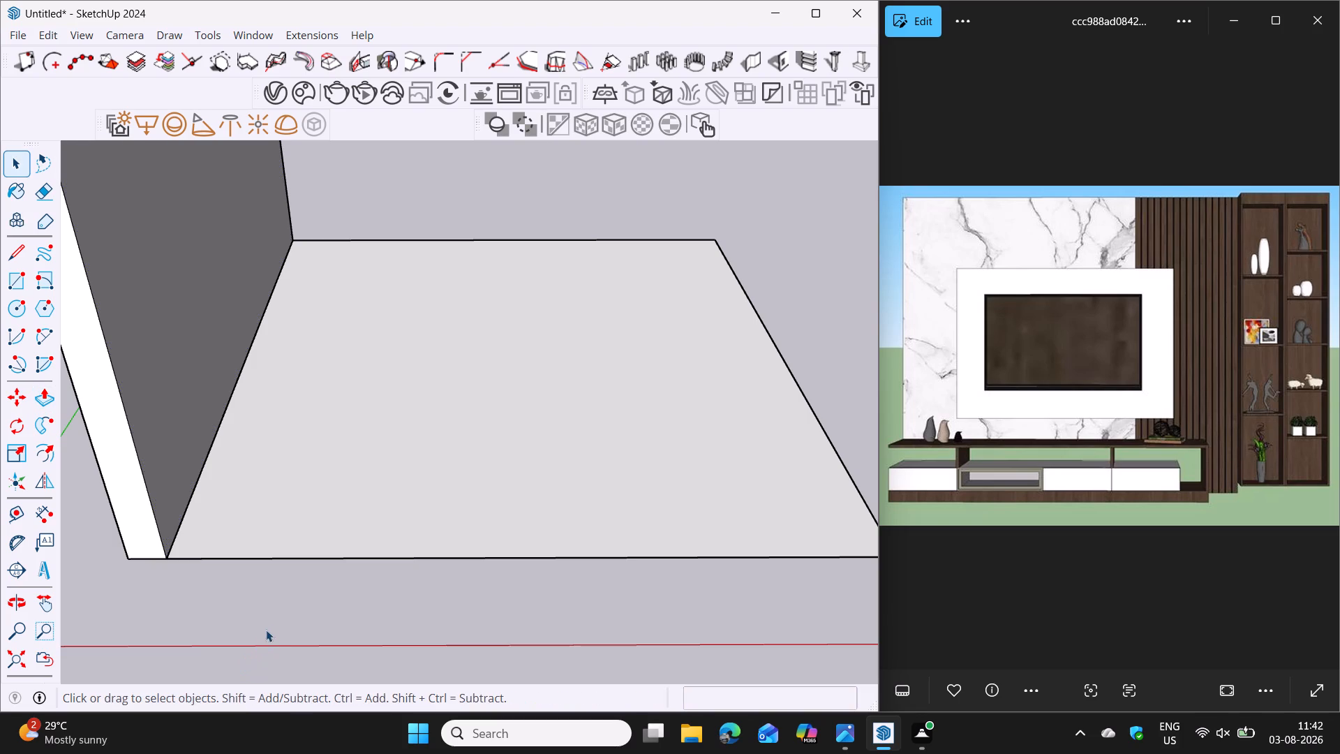
{"action": "left_click", "coordinate": [269, 627]}
Draw a 9" by 15' wall strip along the floor's right edge, starting at its back-right corner.
{"action": "middle_click_drag", "start_coordinate": [752, 444], "coordinate": [628, 487], "text": "shift"}
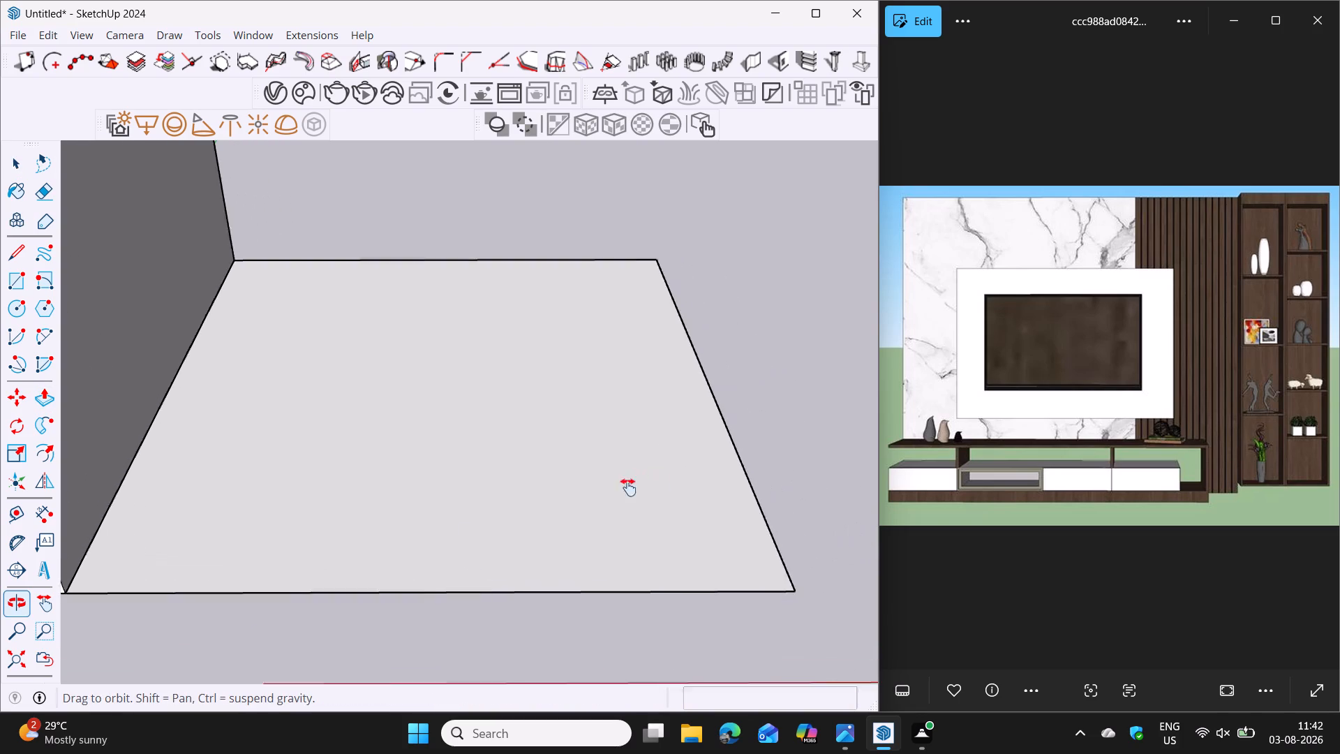
{"action": "middle_click_drag", "start_coordinate": [628, 487], "coordinate": [606, 496], "text": "shift"}
{"action": "key", "text": "r"}
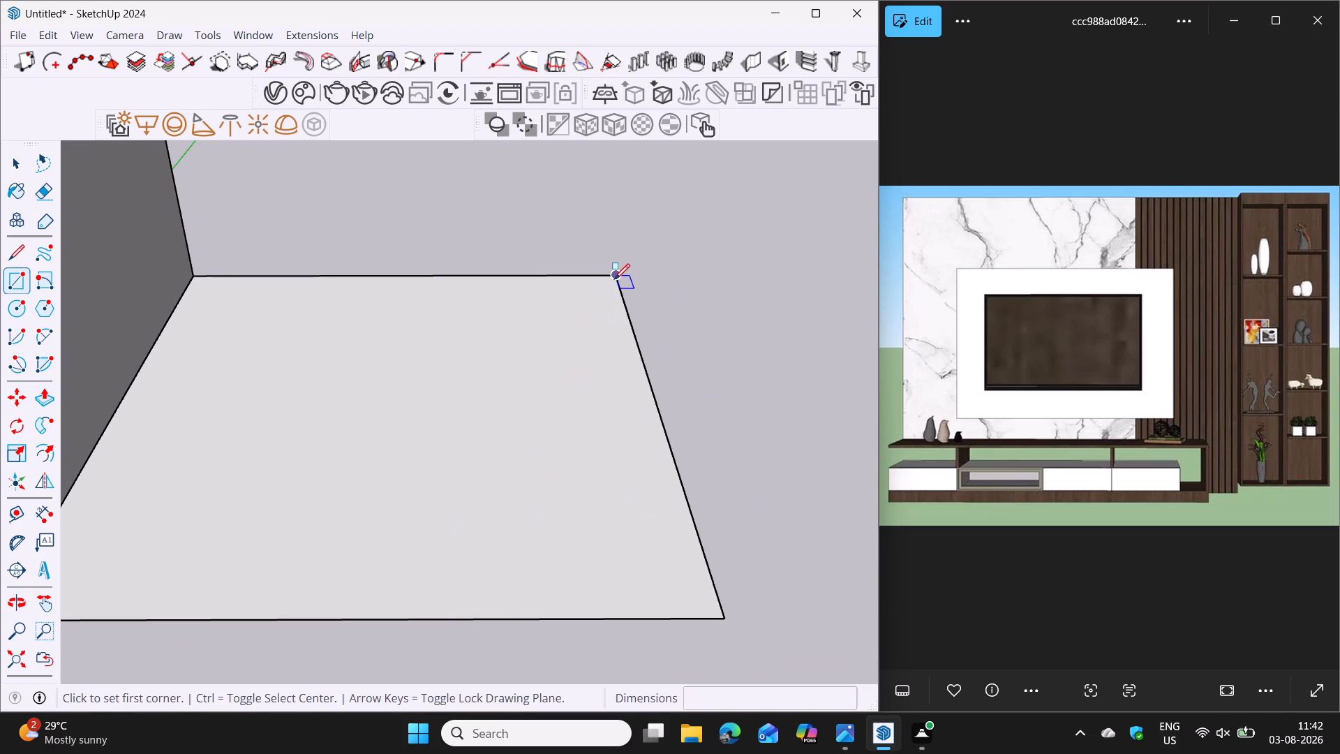
{"action": "left_click", "coordinate": [614, 279]}
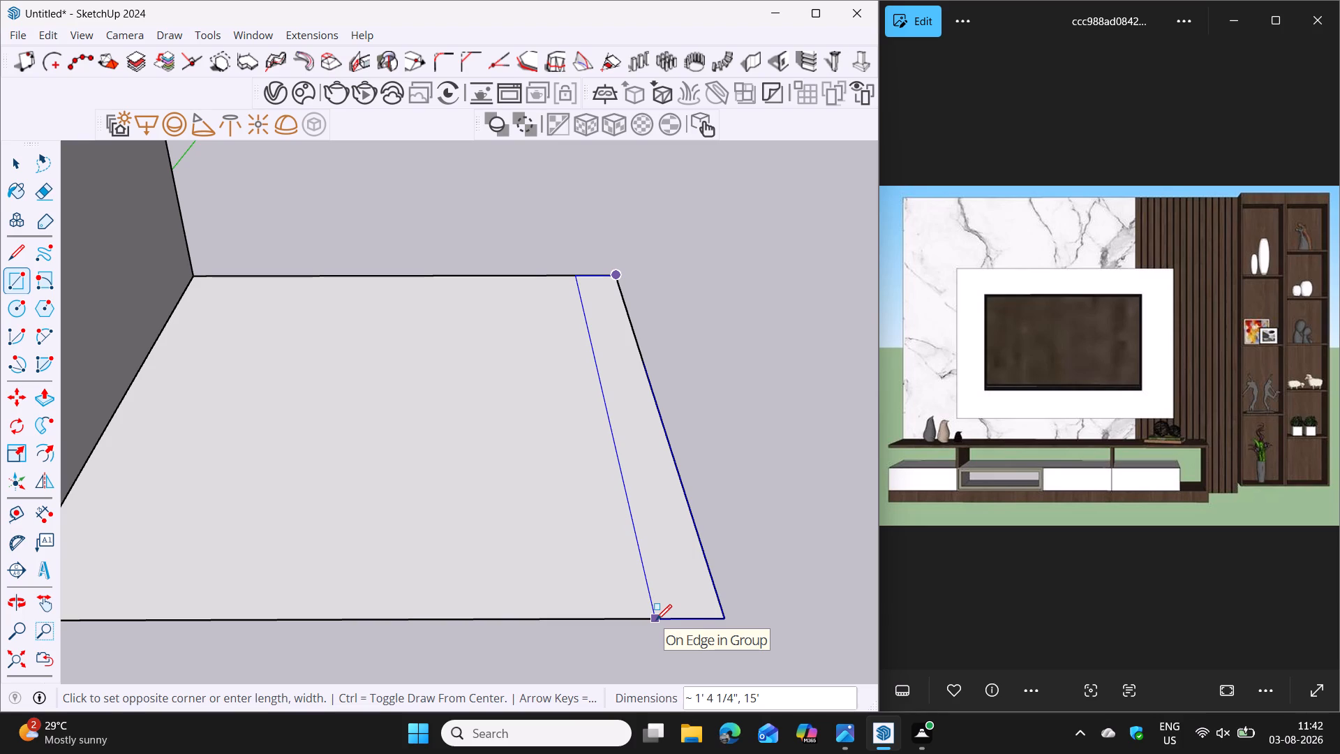
{"action": "key", "text": "9"}
{"action": "key", "text": "comma"}
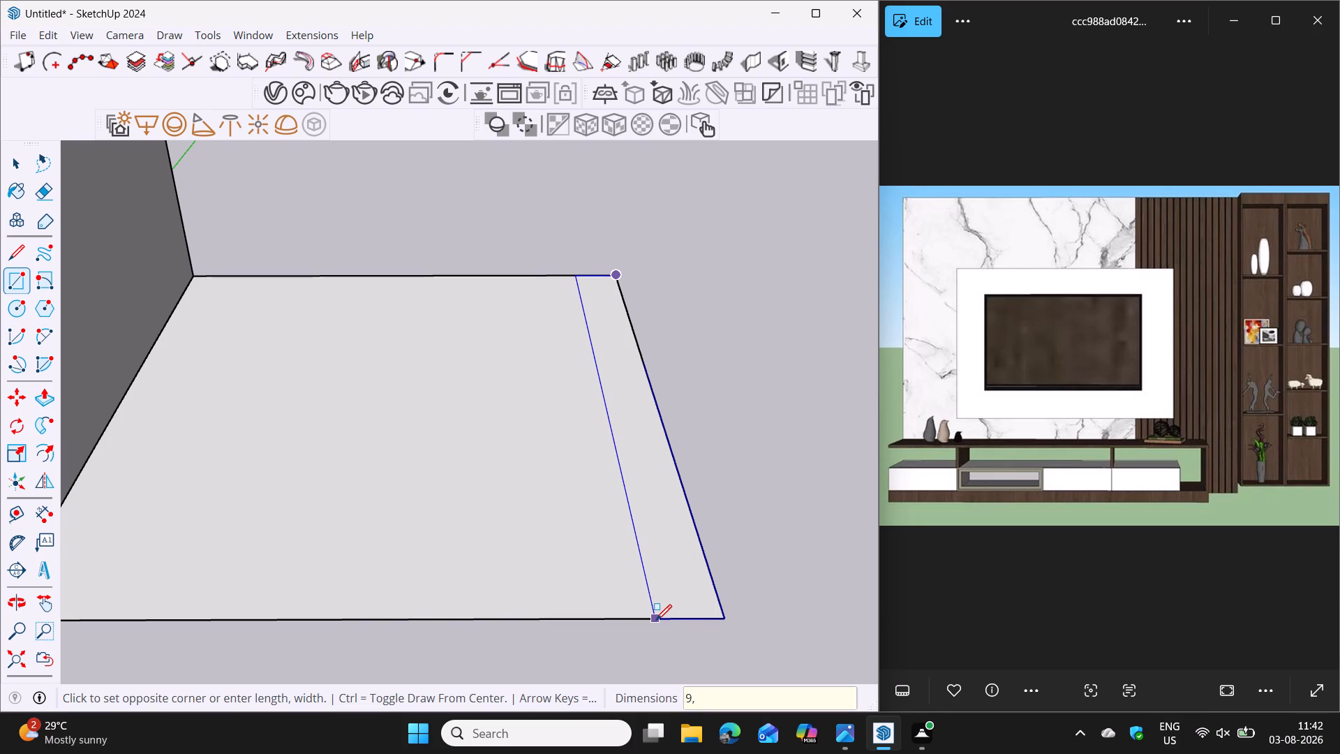
{"action": "type", "text": "15"}
{"action": "key", "text": "apostrophe"}
{"action": "key", "text": "Return"}
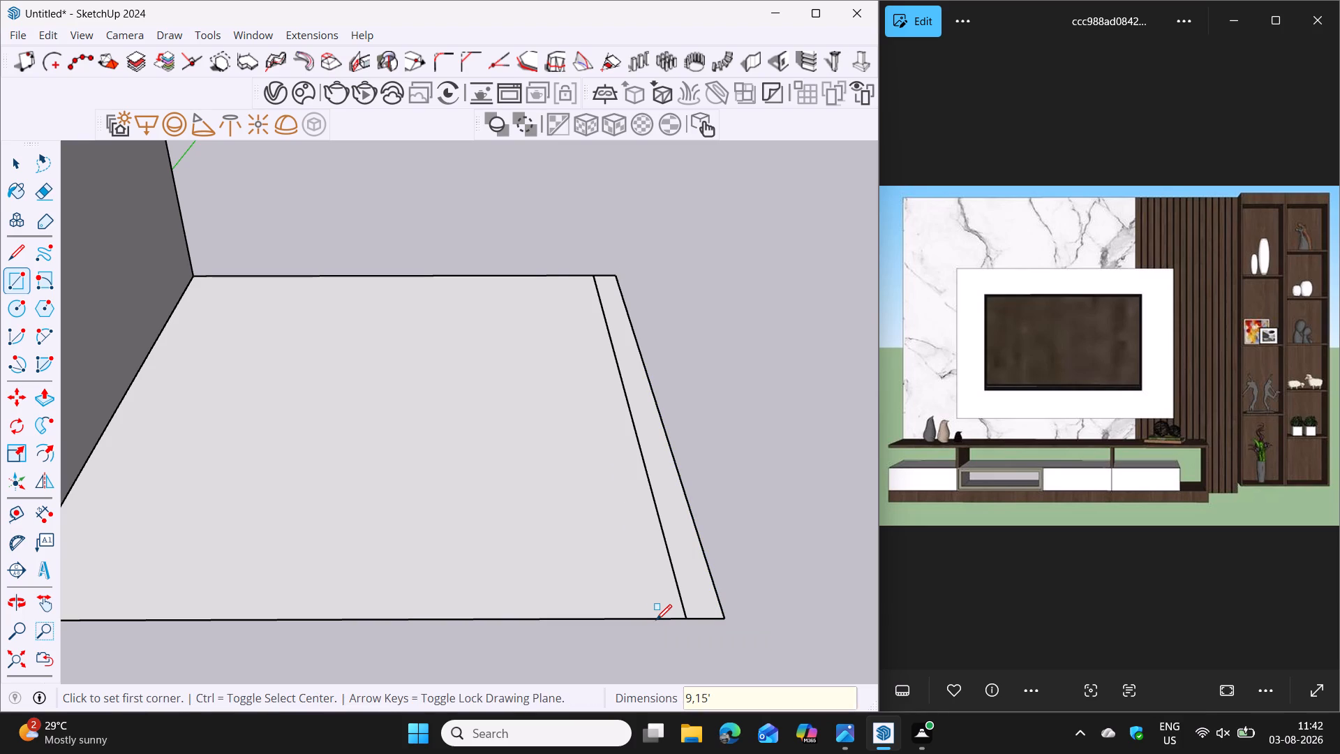
{"action": "key", "text": "space"}
Extrude the right wall strip to the same 10' height as the left wall.
{"action": "key", "text": "p"}
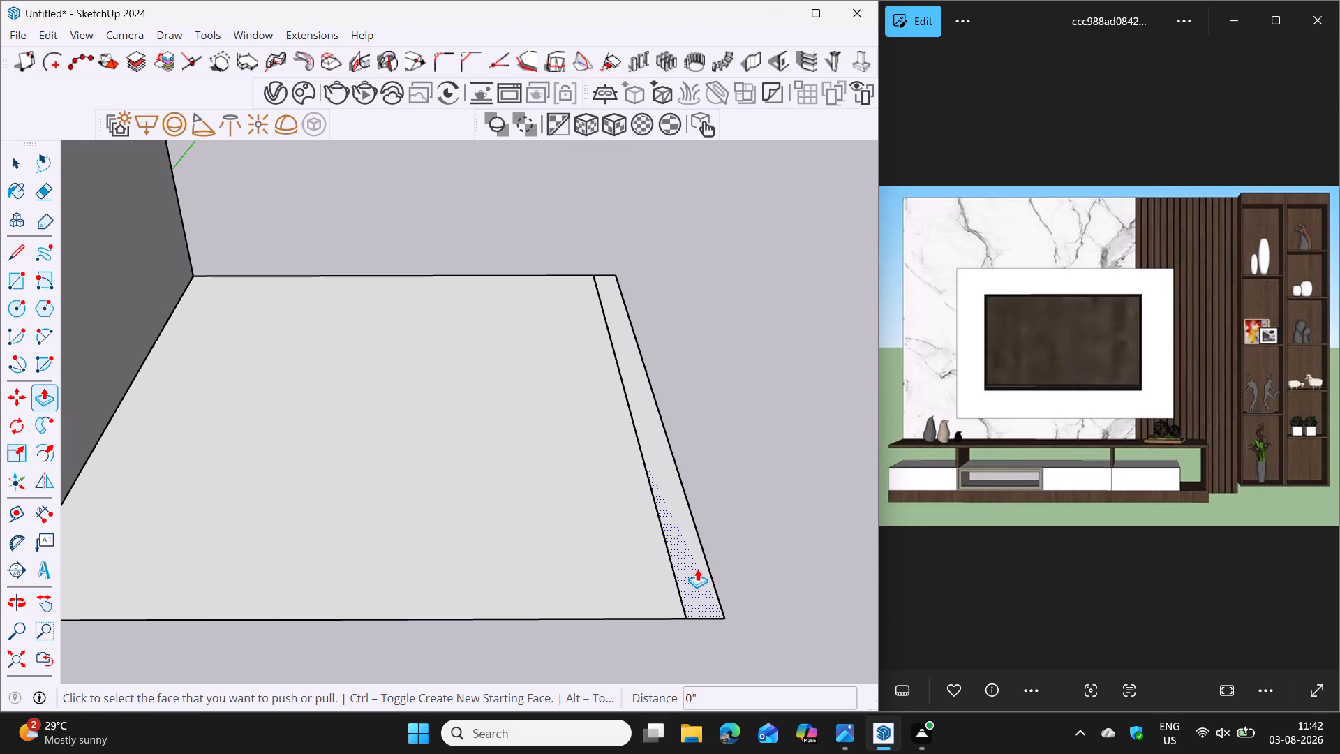
{"action": "double_click", "coordinate": [697, 569]}
{"action": "key", "text": "space"}
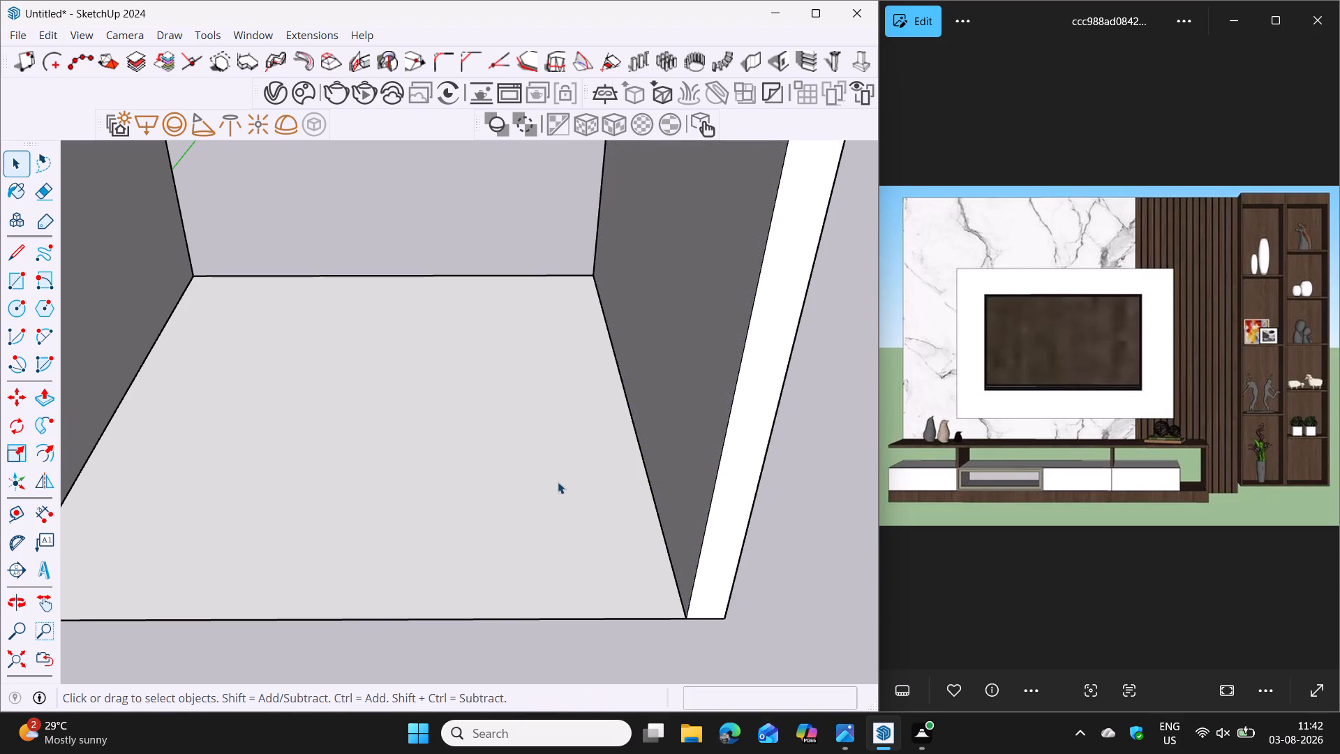
Group all faces and edges of the left side wall and clear the selection.
{"action": "scroll", "coordinate": [405, 486], "scroll_direction": "down", "scroll_amount": 4}
{"action": "left_click", "coordinate": [153, 384]}
{"action": "scroll", "coordinate": [332, 436], "scroll_direction": "down", "scroll_amount": 4}
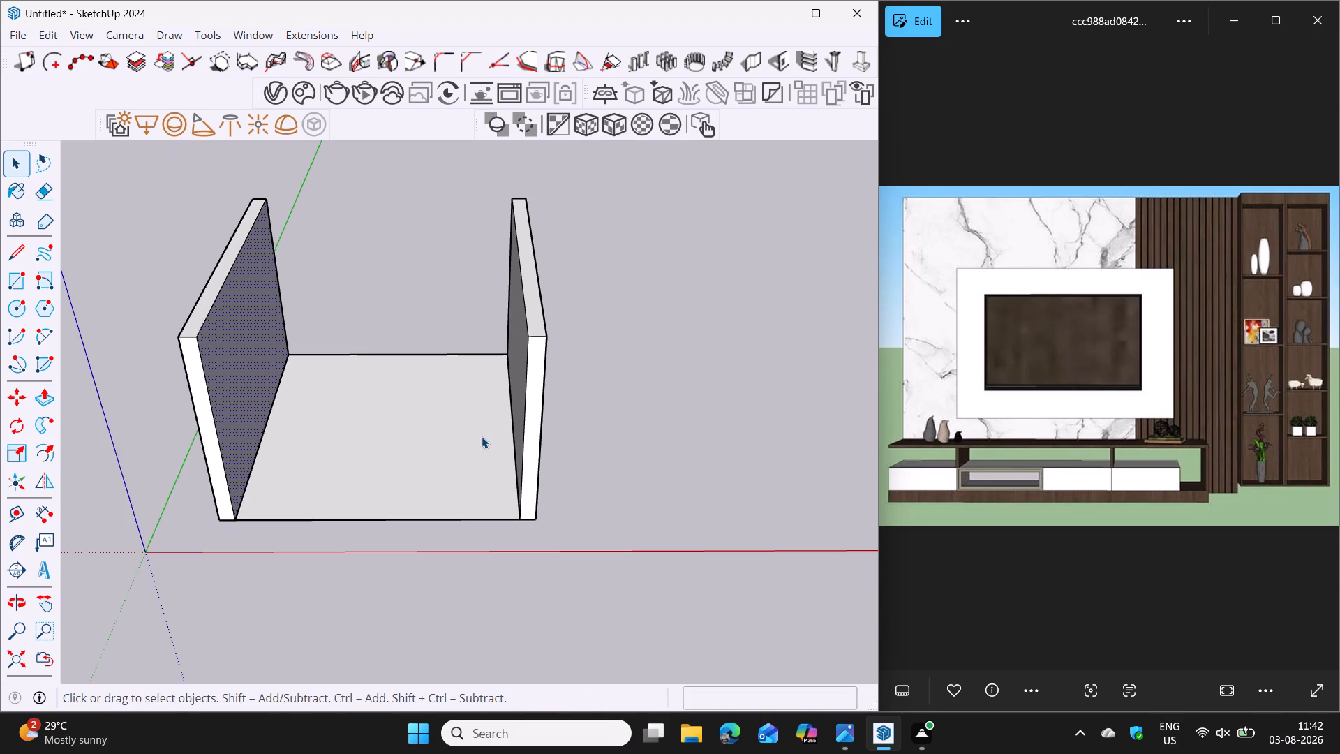
{"action": "triple_click", "coordinate": [243, 404]}
{"action": "right_click", "coordinate": [239, 404]}
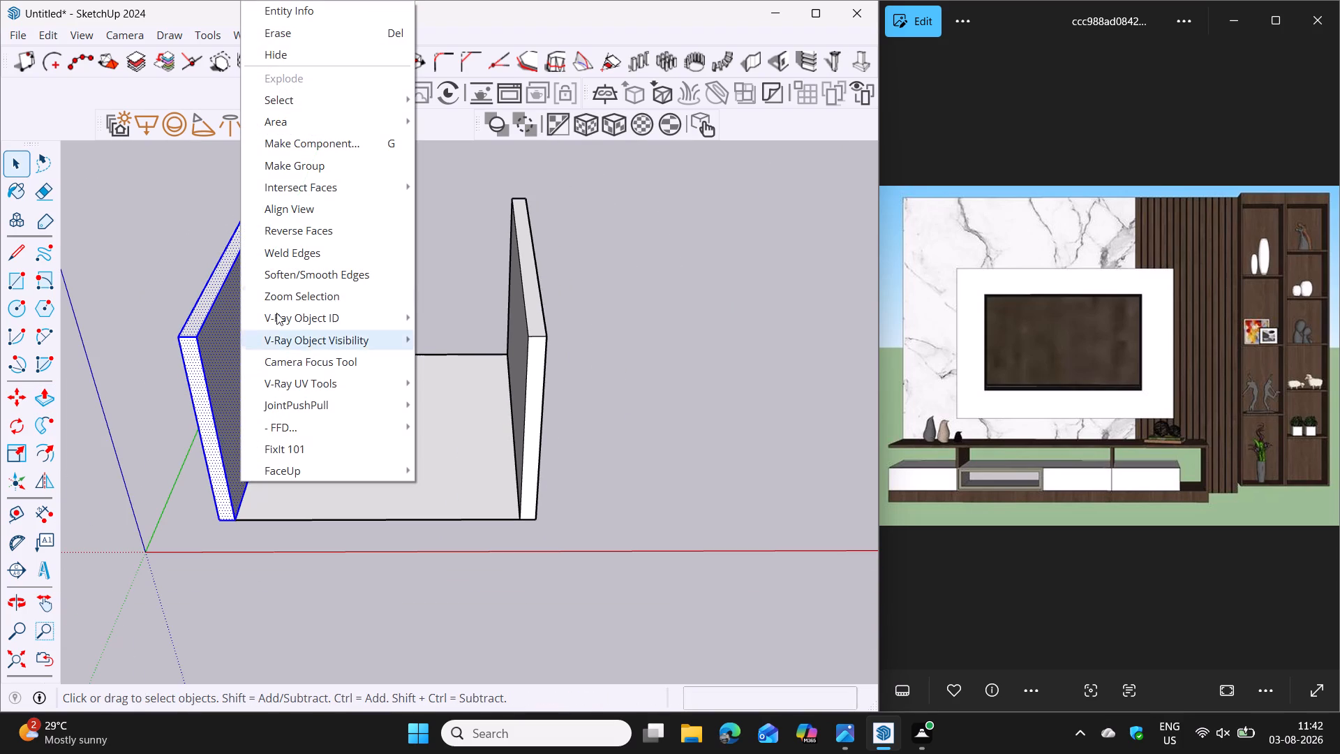
{"action": "left_click", "coordinate": [334, 158]}
{"action": "middle_click_drag", "start_coordinate": [344, 452], "coordinate": [420, 455]}
{"action": "scroll", "coordinate": [422, 455], "scroll_direction": "up", "scroll_amount": 1}
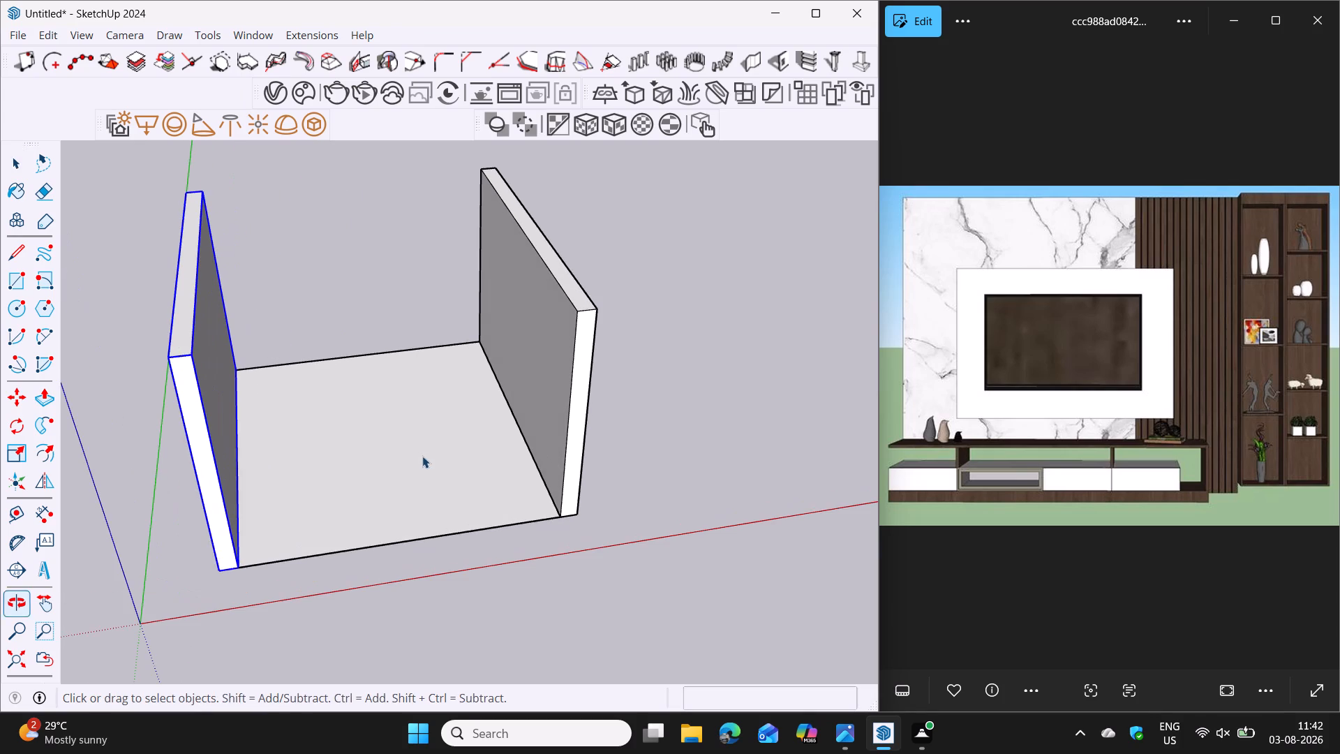
{"action": "left_click", "coordinate": [420, 457]}
{"action": "left_click", "coordinate": [685, 427]}
Group all faces and edges of the right side wall.
{"action": "middle_click_drag", "start_coordinate": [549, 426], "coordinate": [598, 424]}
{"action": "triple_click", "coordinate": [572, 385]}
{"action": "right_click", "coordinate": [572, 385]}
{"action": "left_click", "coordinate": [662, 168]}
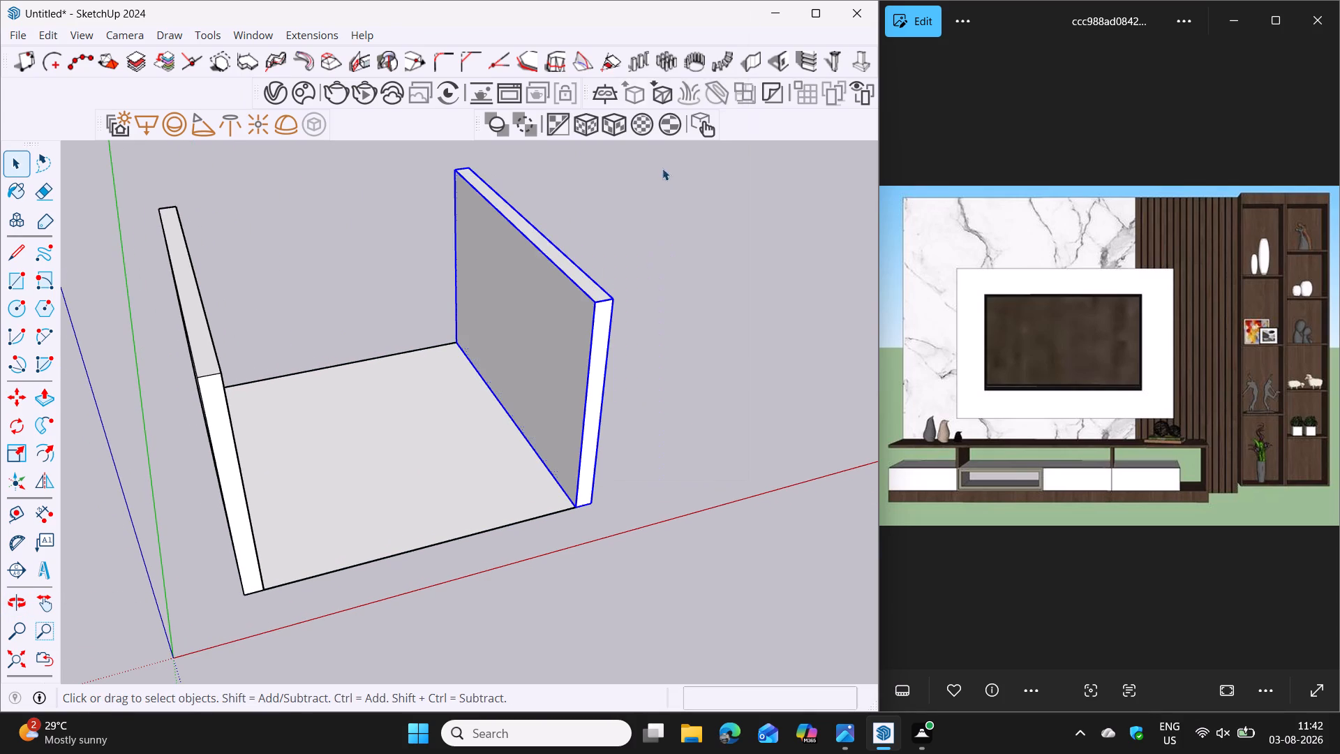
Draw a 9" by 13'6" wall strip along the floor's back edge, between the two side walls.
{"action": "middle_click_drag", "start_coordinate": [697, 411], "coordinate": [313, 475]}
{"action": "middle_click_drag", "start_coordinate": [794, 380], "coordinate": [295, 467]}
{"action": "middle_click_drag", "start_coordinate": [689, 427], "coordinate": [341, 427]}
{"action": "key", "text": "space"}
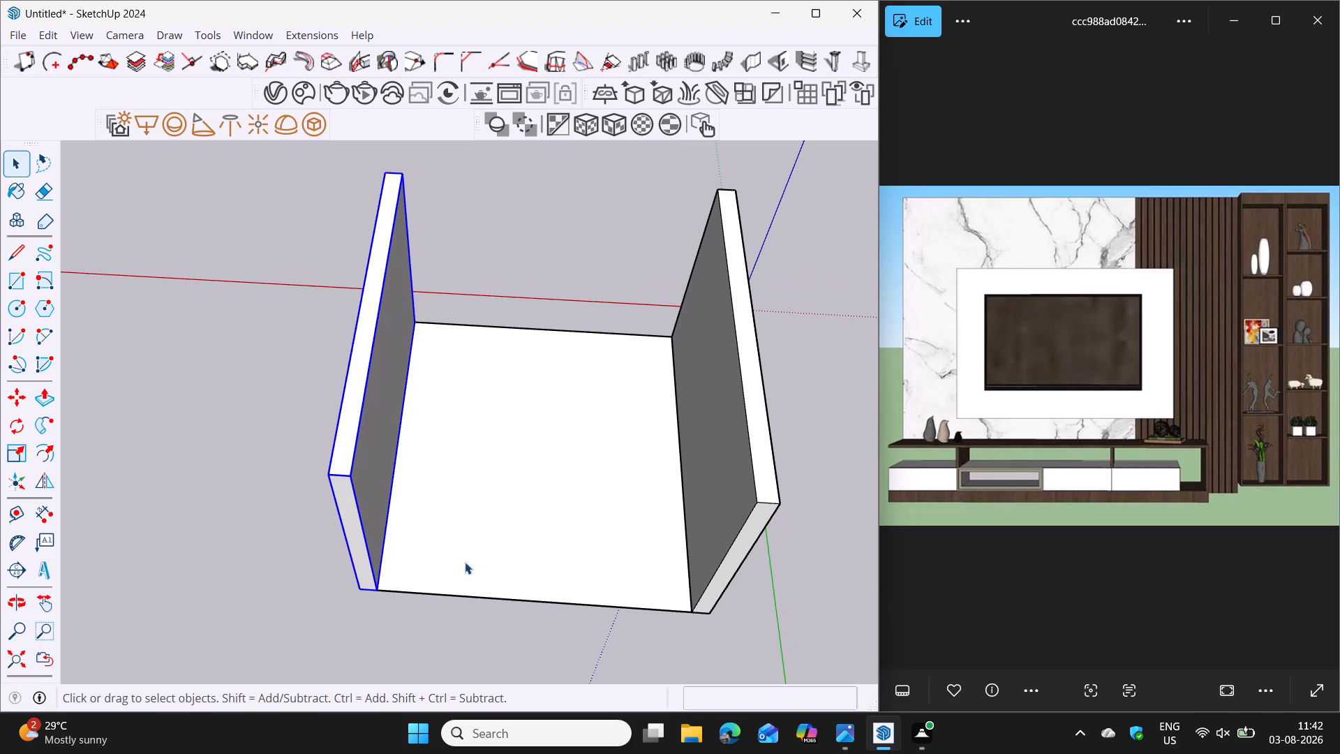
{"action": "left_click", "coordinate": [463, 603]}
{"action": "scroll", "coordinate": [414, 598], "scroll_direction": "up", "scroll_amount": 3}
{"action": "key", "text": "r"}
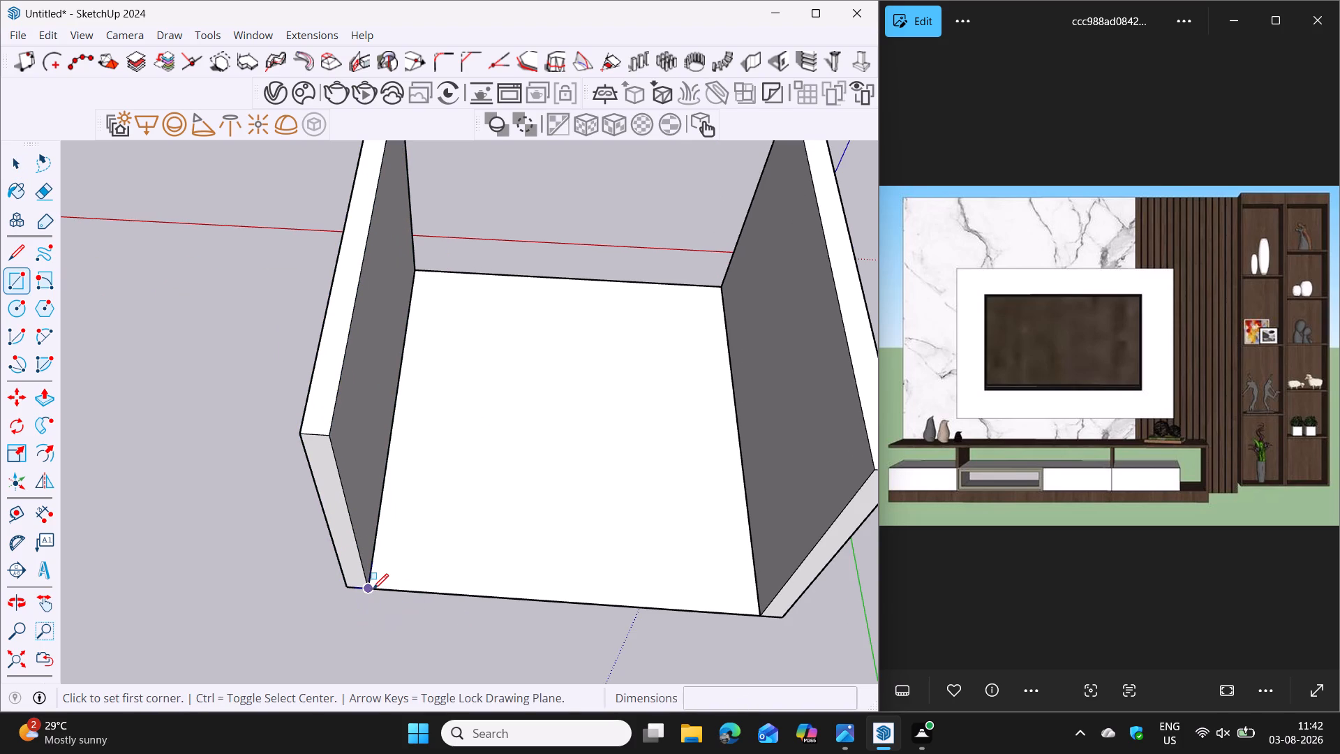
{"action": "left_click", "coordinate": [371, 588]}
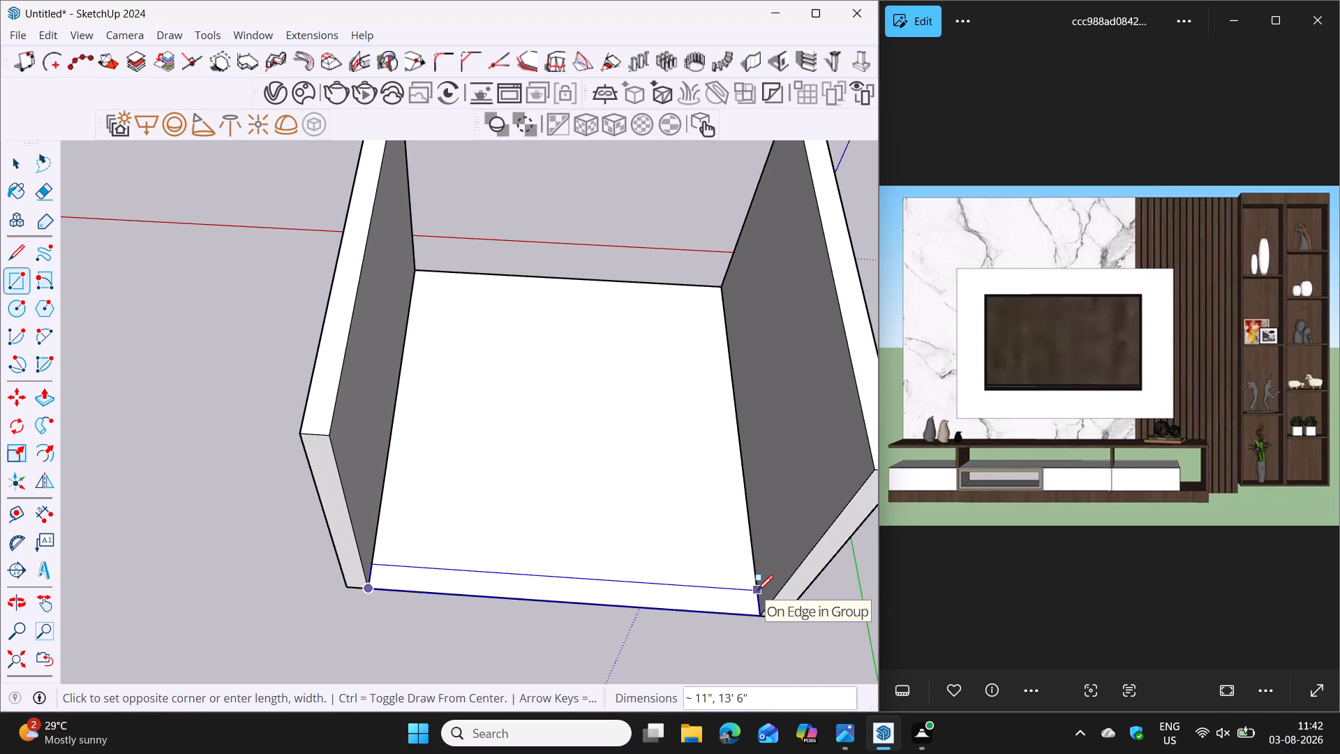
{"action": "key", "text": "9"}
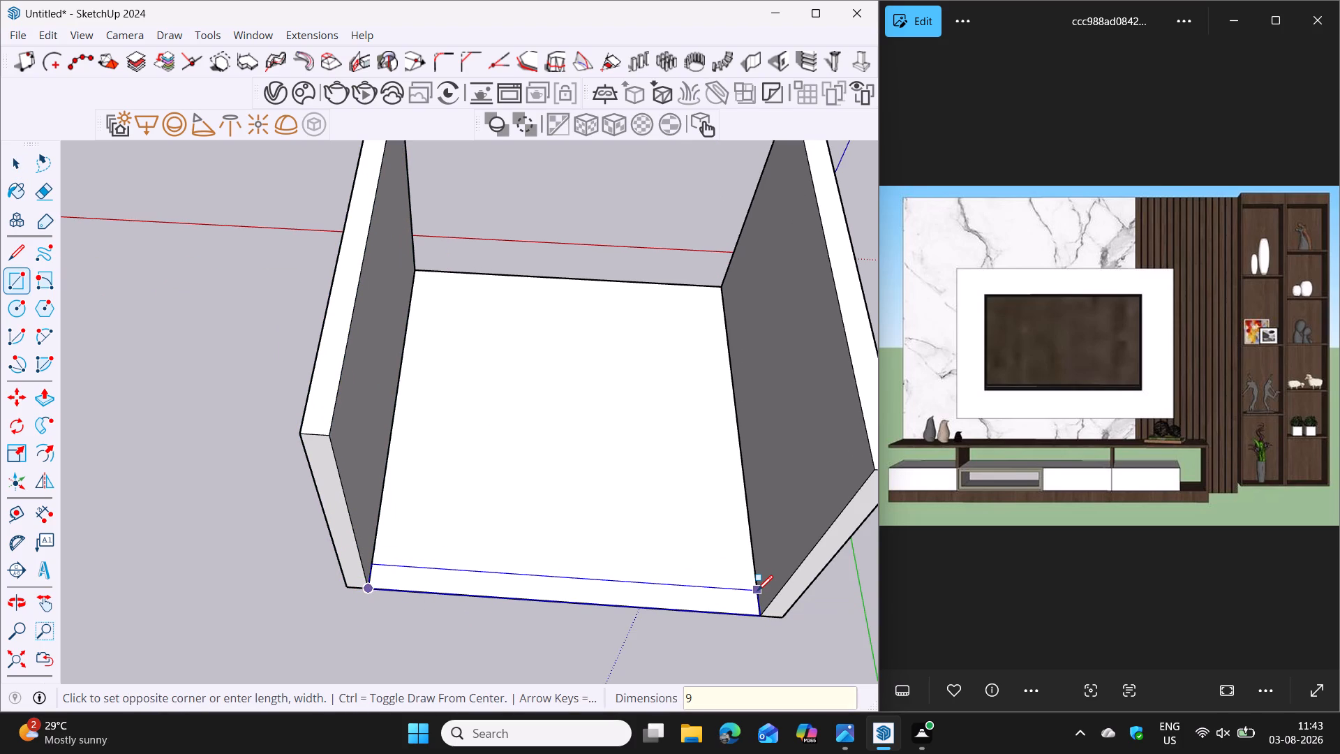
{"action": "type", "text": ",13'6"}
{"action": "key", "text": "Return"}
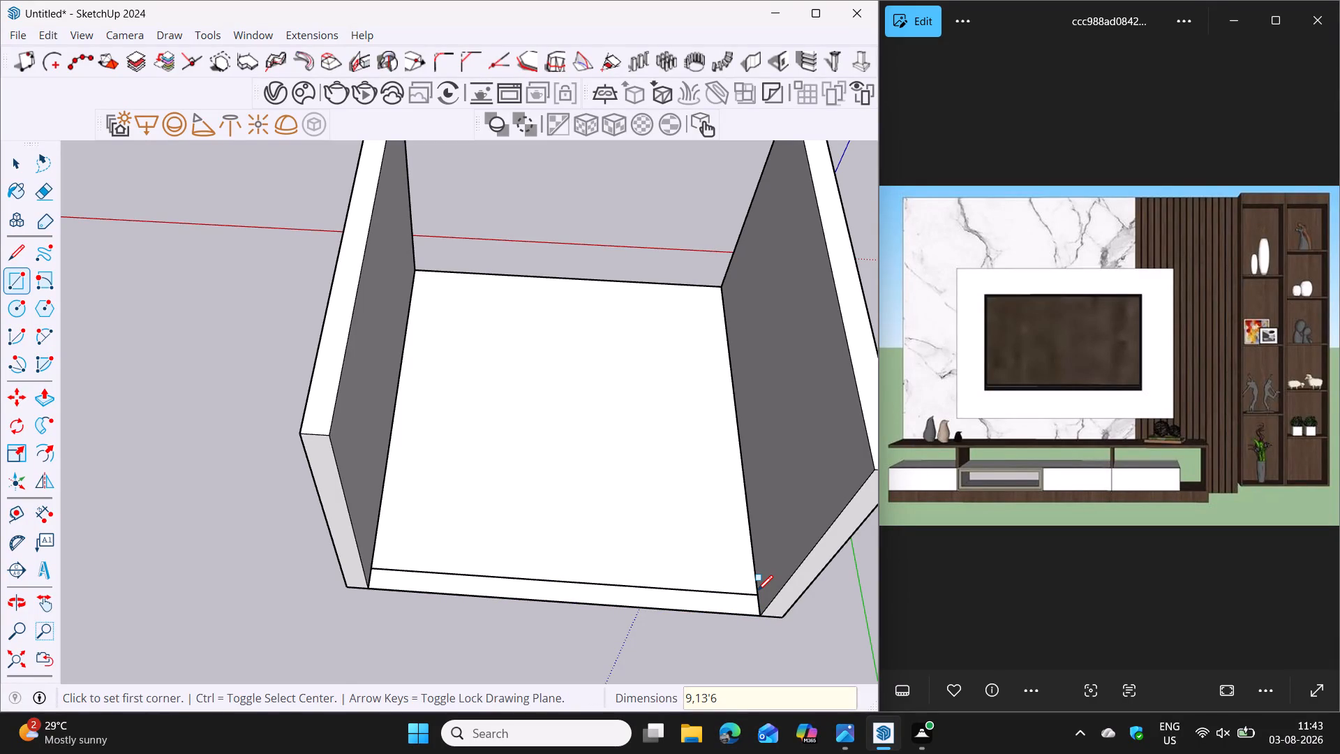
{"action": "key", "text": "space"}
Extrude the back wall strip to the same 10' height as the side walls.
{"action": "key", "text": "p"}
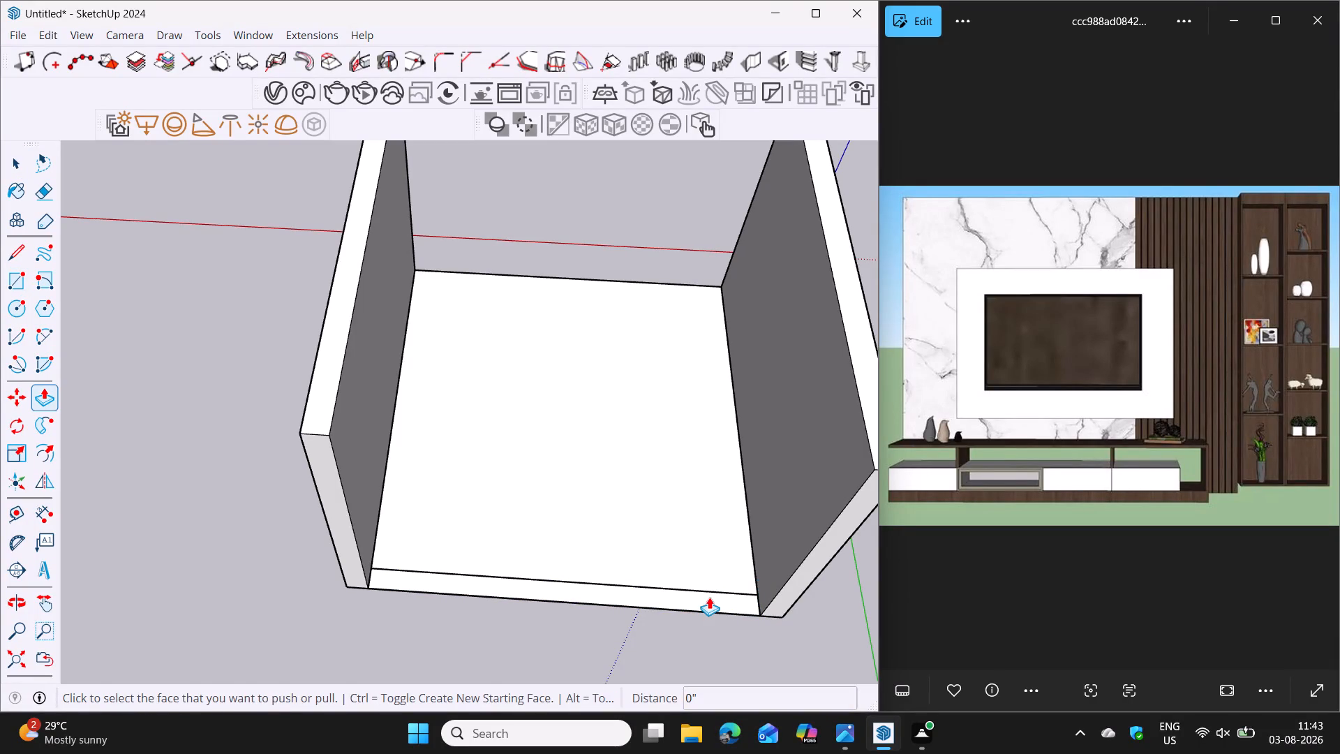
{"action": "double_click", "coordinate": [704, 600]}
{"action": "scroll", "coordinate": [581, 586], "scroll_direction": "down", "scroll_amount": 2}
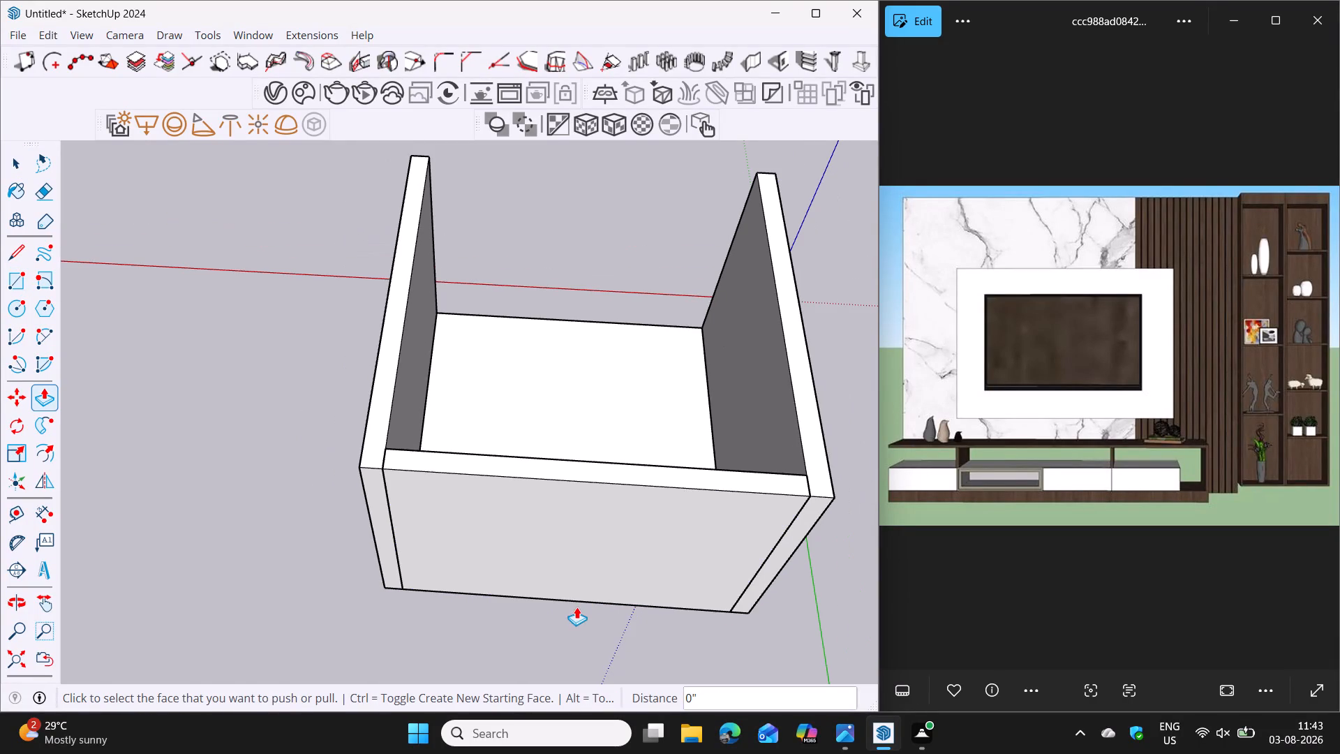
{"action": "key", "text": "space"}
Group all faces and edges of the back wall and clear the selection.
{"action": "triple_click", "coordinate": [574, 543]}
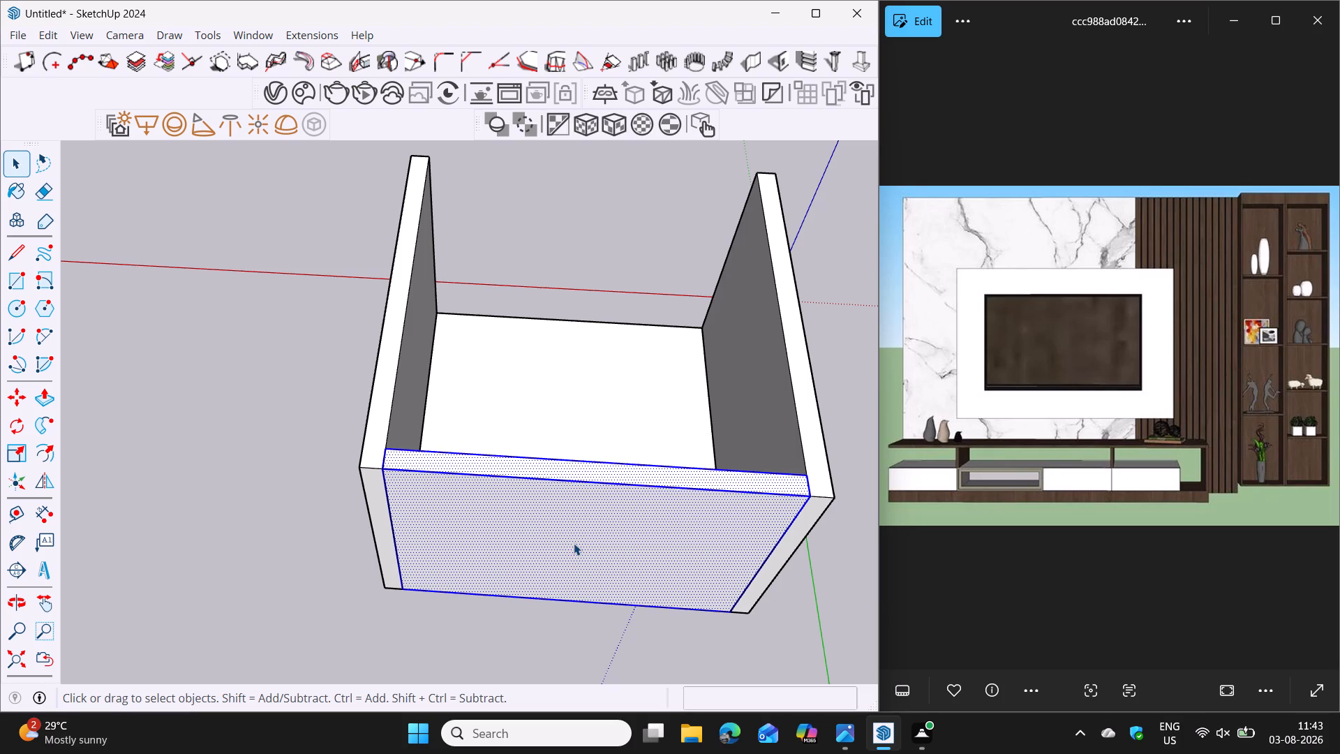
{"action": "right_click", "coordinate": [574, 543]}
{"action": "left_click", "coordinate": [671, 230]}
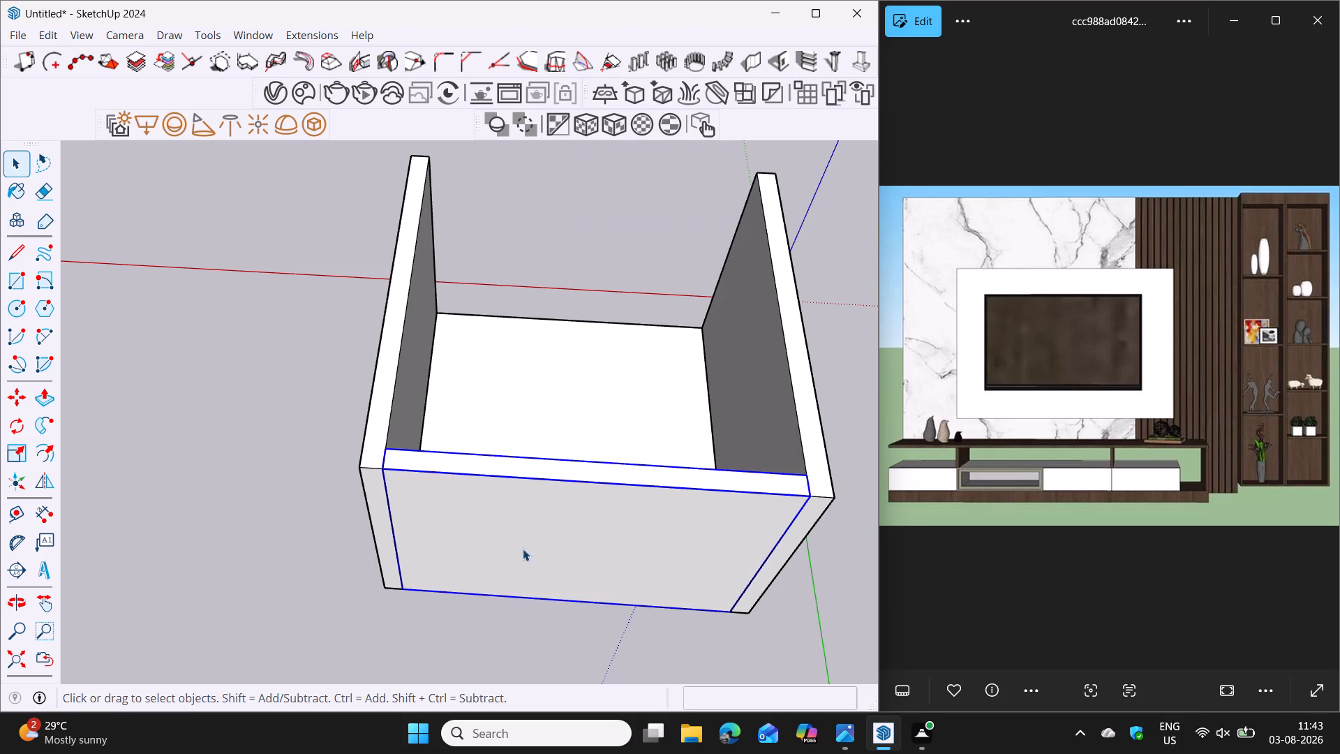
{"action": "middle_click_drag", "start_coordinate": [500, 566], "coordinate": [699, 544]}
{"action": "middle_click_drag", "start_coordinate": [393, 539], "coordinate": [647, 550]}
{"action": "middle_click_drag", "start_coordinate": [355, 527], "coordinate": [679, 538]}
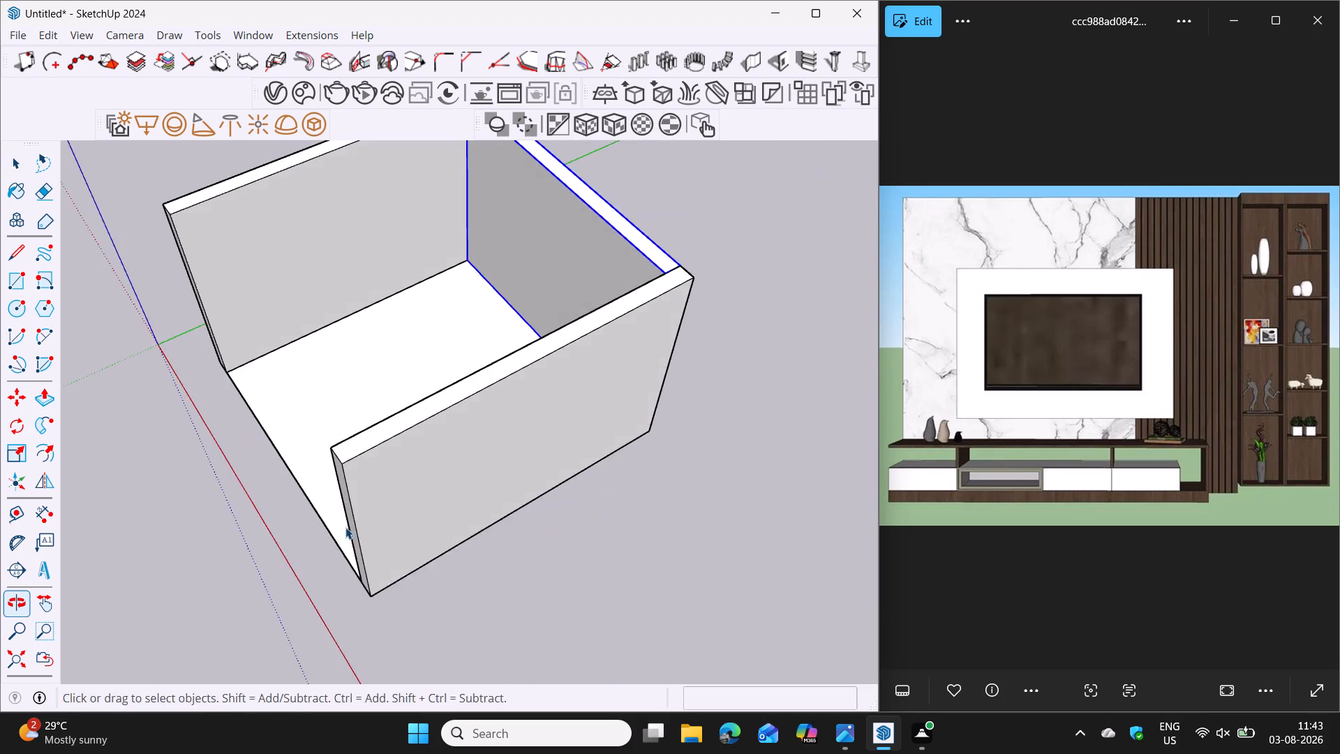
{"action": "middle_click_drag", "start_coordinate": [348, 527], "coordinate": [697, 480]}
{"action": "left_click", "coordinate": [700, 478]}
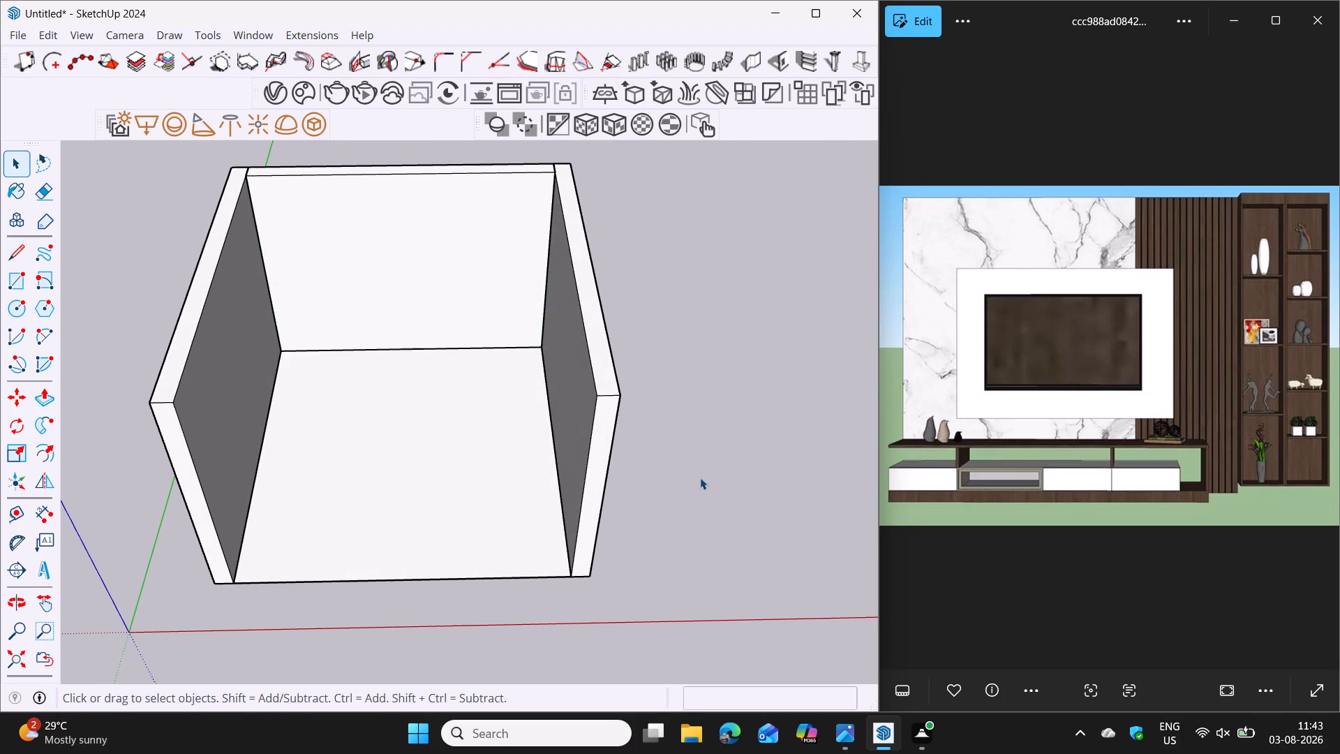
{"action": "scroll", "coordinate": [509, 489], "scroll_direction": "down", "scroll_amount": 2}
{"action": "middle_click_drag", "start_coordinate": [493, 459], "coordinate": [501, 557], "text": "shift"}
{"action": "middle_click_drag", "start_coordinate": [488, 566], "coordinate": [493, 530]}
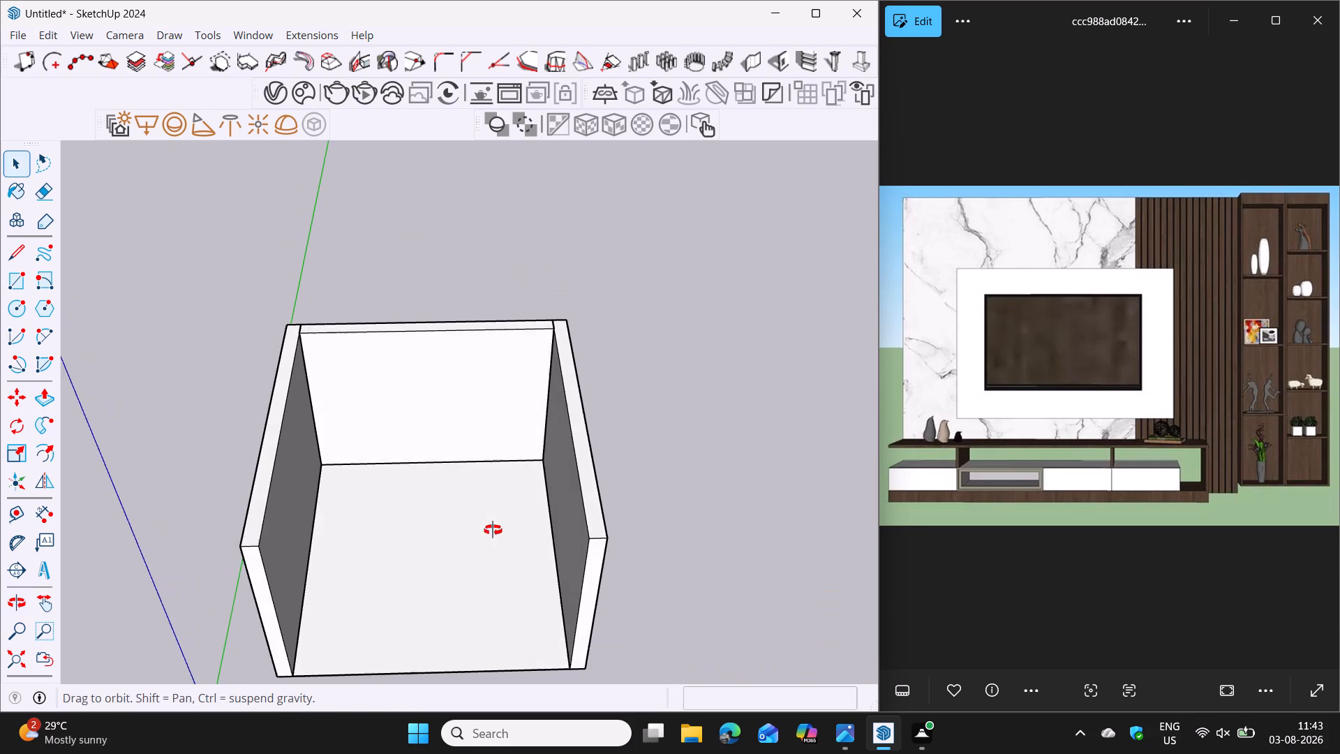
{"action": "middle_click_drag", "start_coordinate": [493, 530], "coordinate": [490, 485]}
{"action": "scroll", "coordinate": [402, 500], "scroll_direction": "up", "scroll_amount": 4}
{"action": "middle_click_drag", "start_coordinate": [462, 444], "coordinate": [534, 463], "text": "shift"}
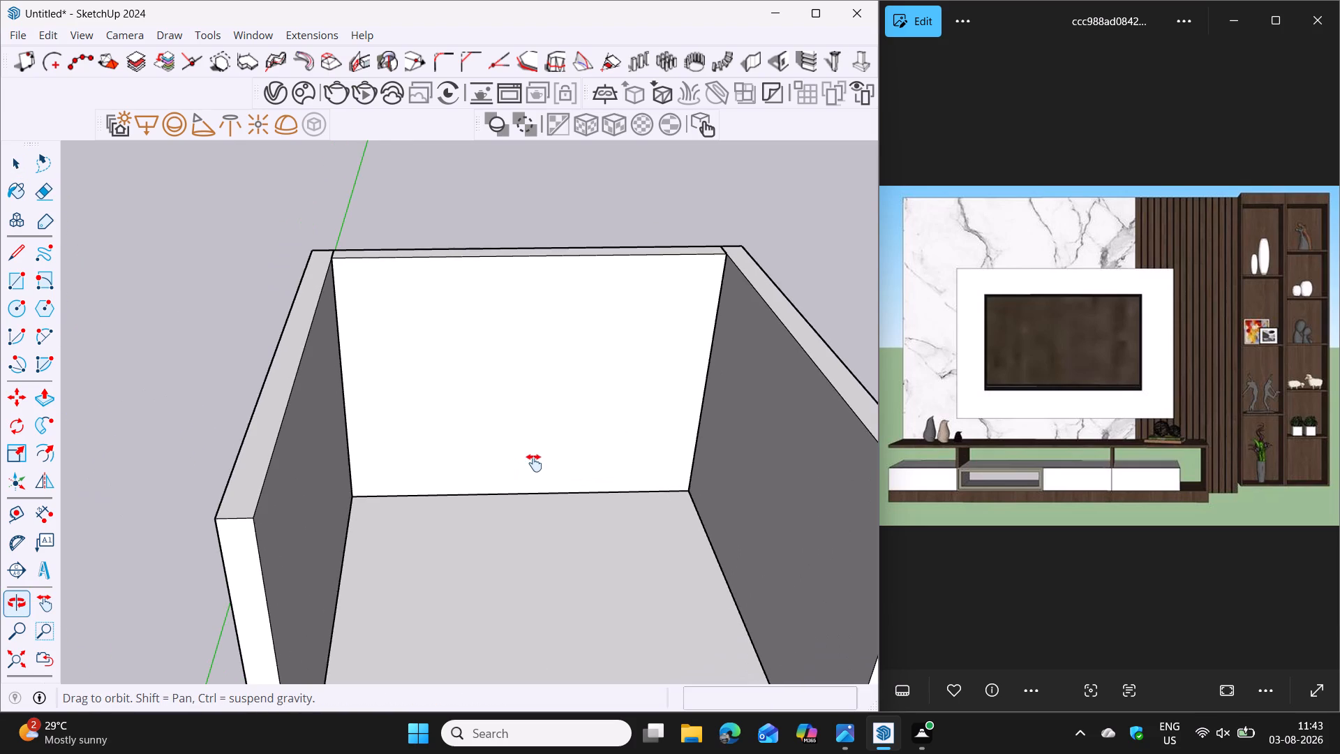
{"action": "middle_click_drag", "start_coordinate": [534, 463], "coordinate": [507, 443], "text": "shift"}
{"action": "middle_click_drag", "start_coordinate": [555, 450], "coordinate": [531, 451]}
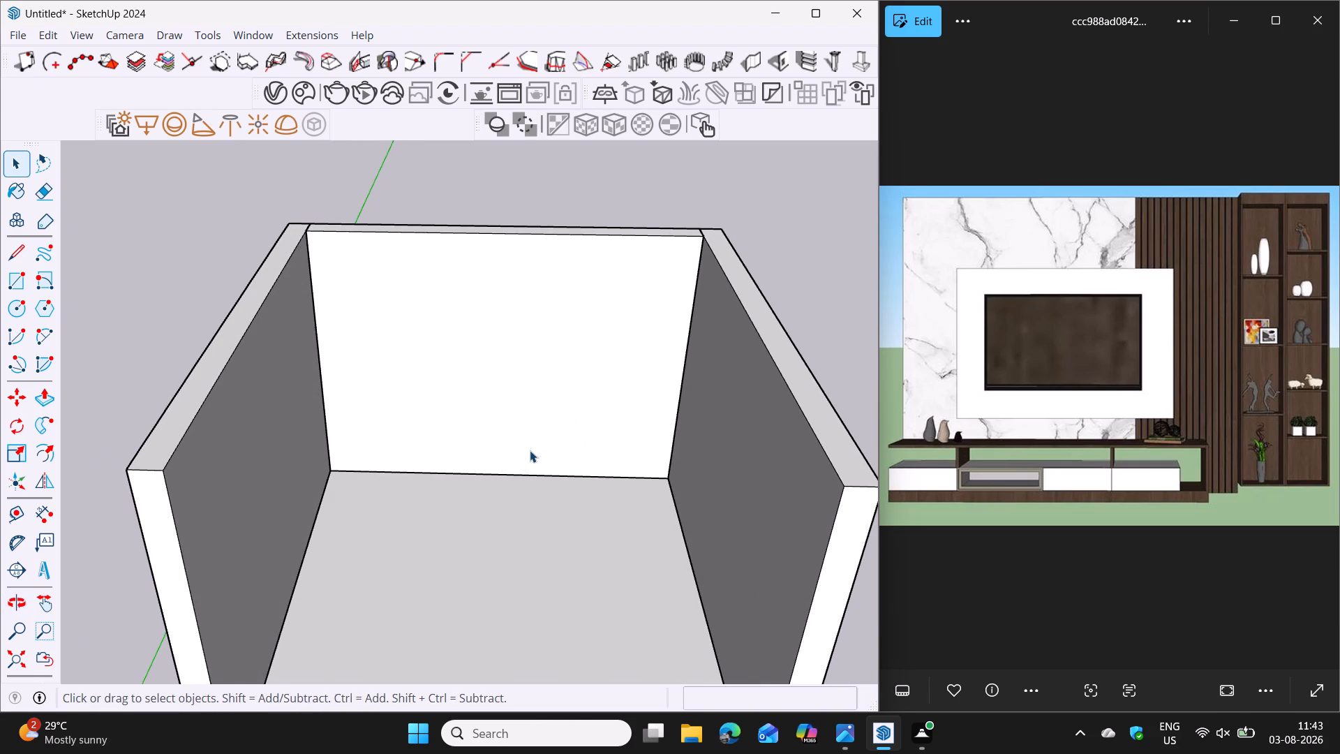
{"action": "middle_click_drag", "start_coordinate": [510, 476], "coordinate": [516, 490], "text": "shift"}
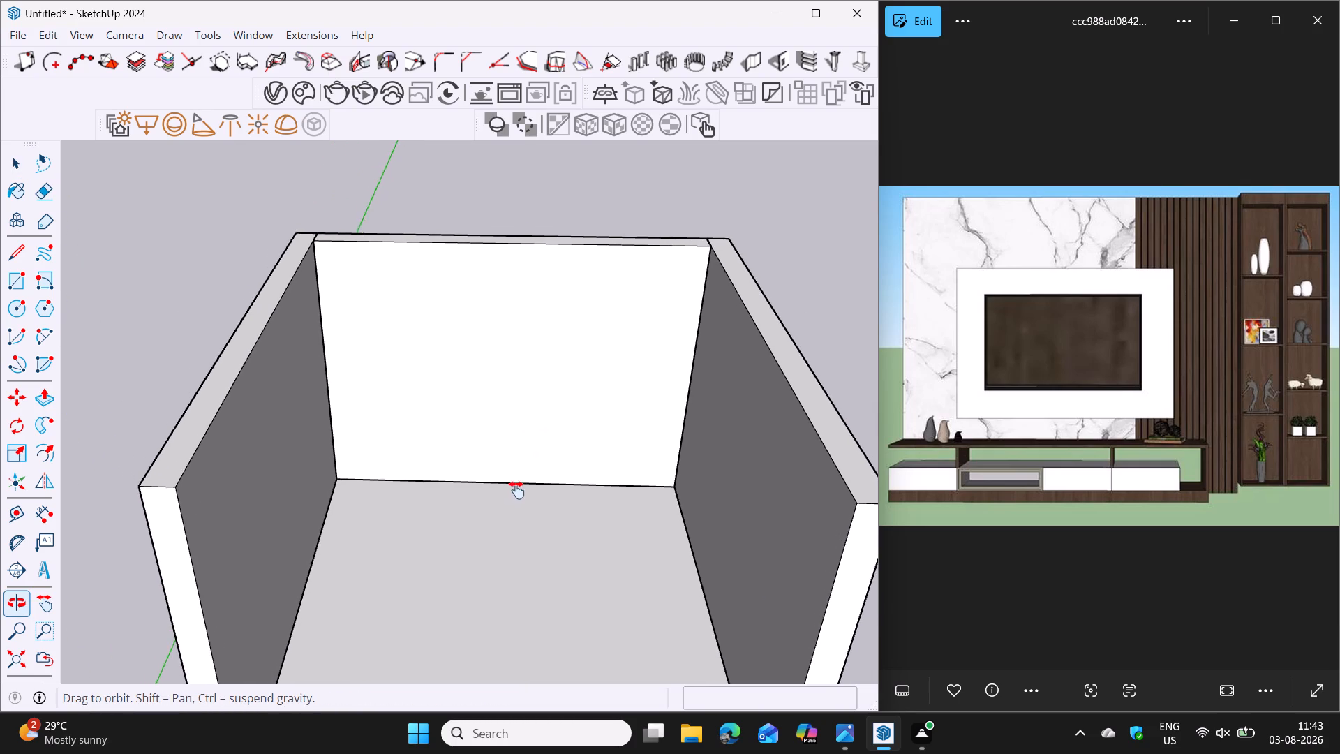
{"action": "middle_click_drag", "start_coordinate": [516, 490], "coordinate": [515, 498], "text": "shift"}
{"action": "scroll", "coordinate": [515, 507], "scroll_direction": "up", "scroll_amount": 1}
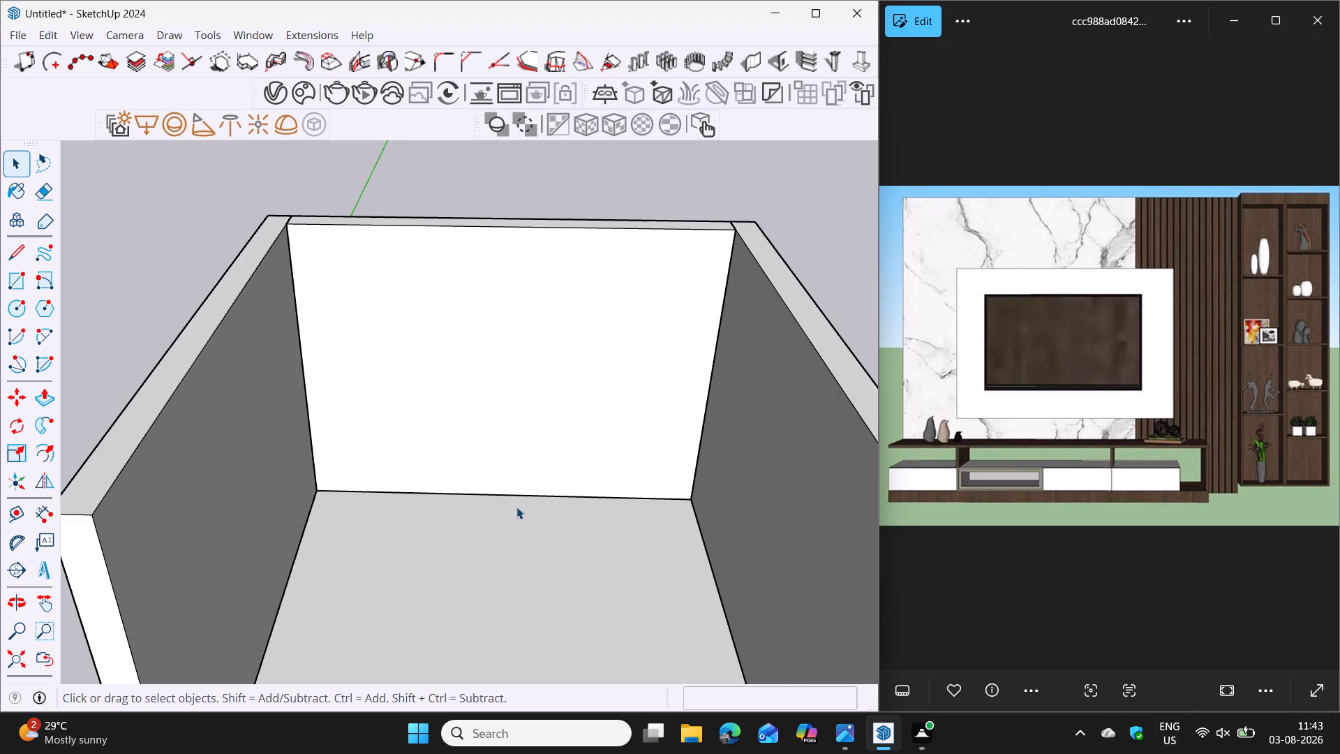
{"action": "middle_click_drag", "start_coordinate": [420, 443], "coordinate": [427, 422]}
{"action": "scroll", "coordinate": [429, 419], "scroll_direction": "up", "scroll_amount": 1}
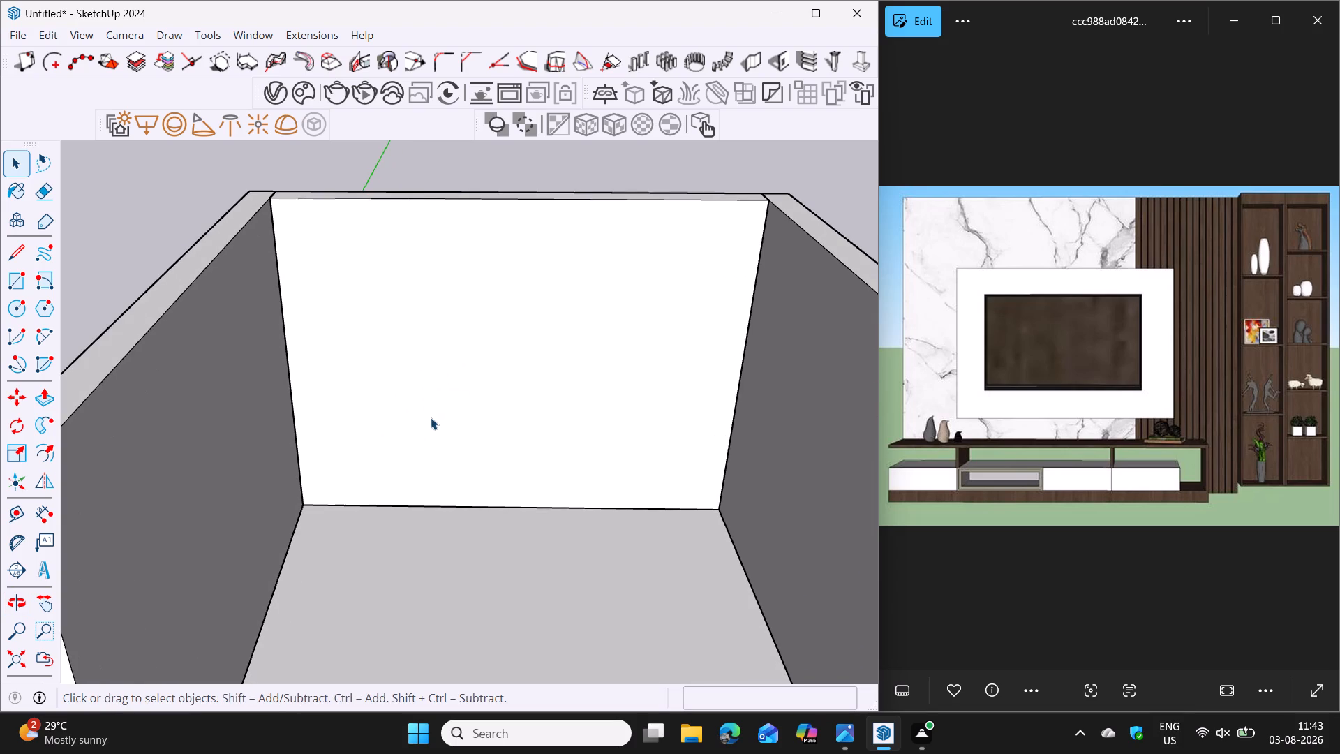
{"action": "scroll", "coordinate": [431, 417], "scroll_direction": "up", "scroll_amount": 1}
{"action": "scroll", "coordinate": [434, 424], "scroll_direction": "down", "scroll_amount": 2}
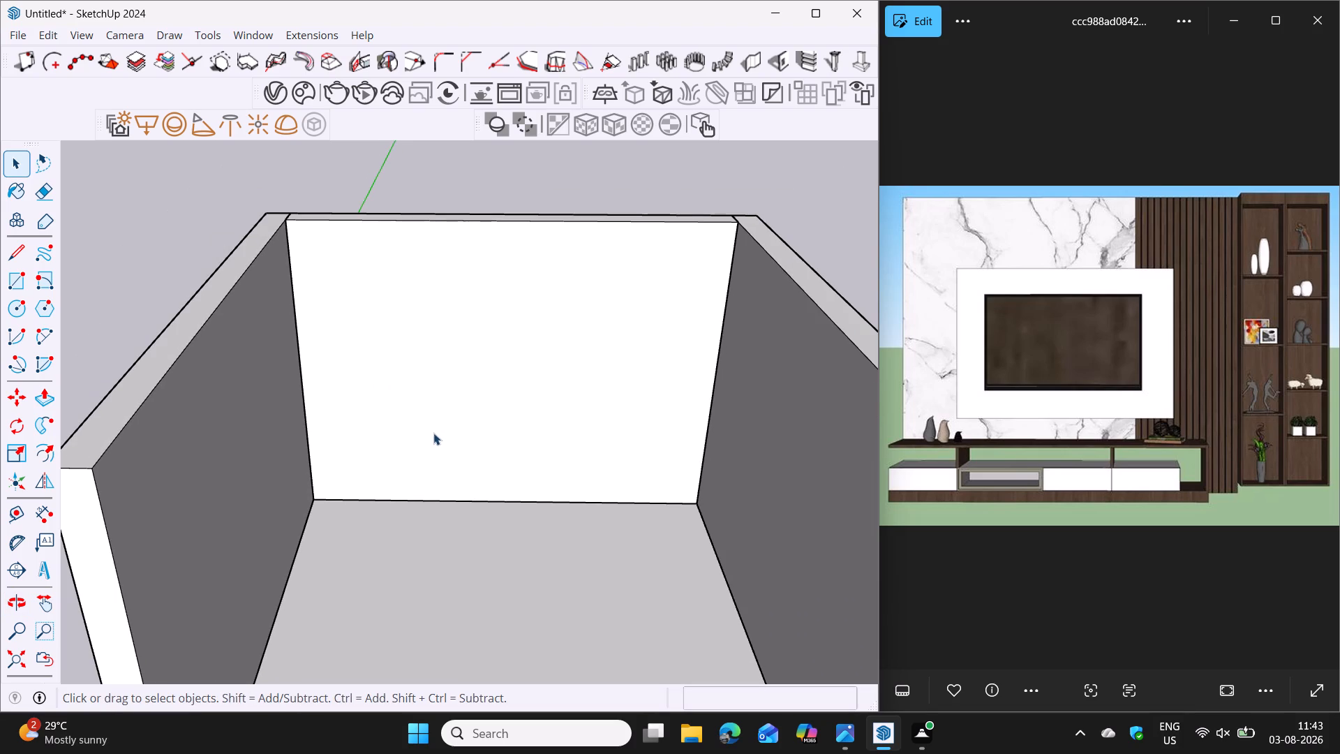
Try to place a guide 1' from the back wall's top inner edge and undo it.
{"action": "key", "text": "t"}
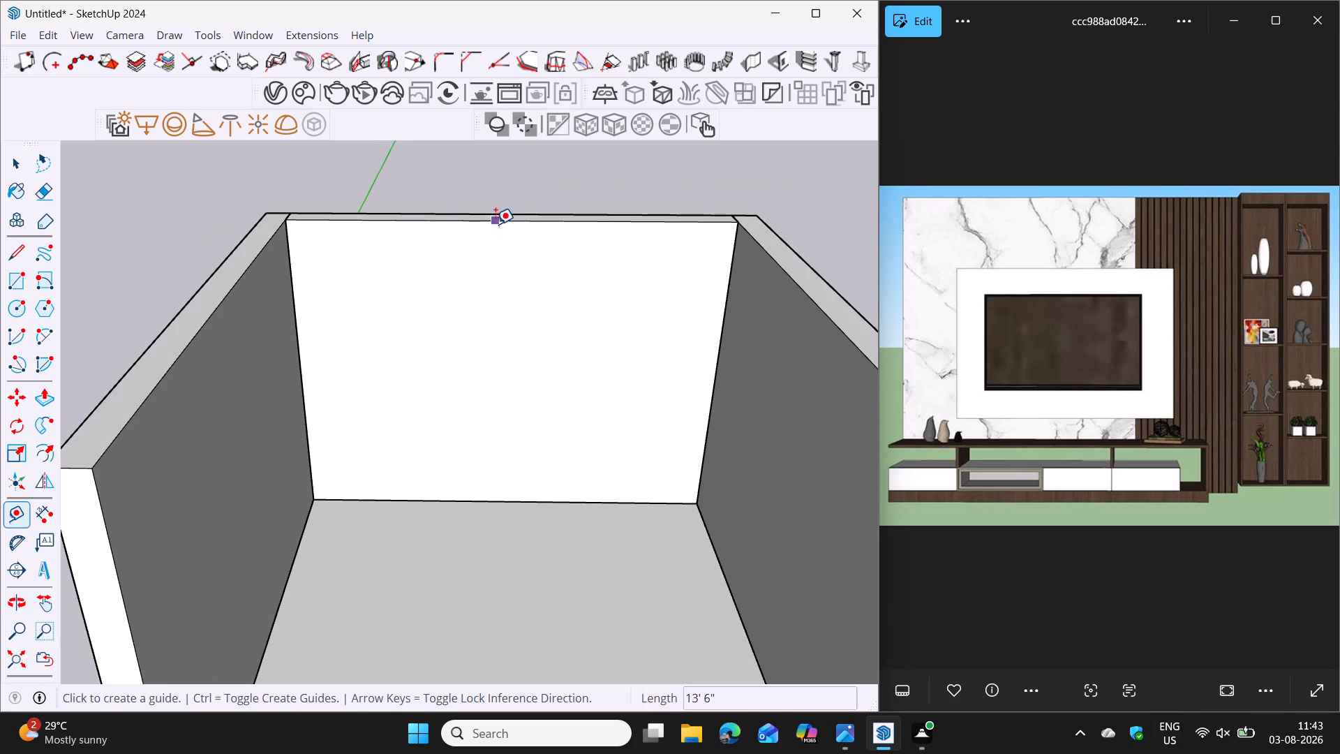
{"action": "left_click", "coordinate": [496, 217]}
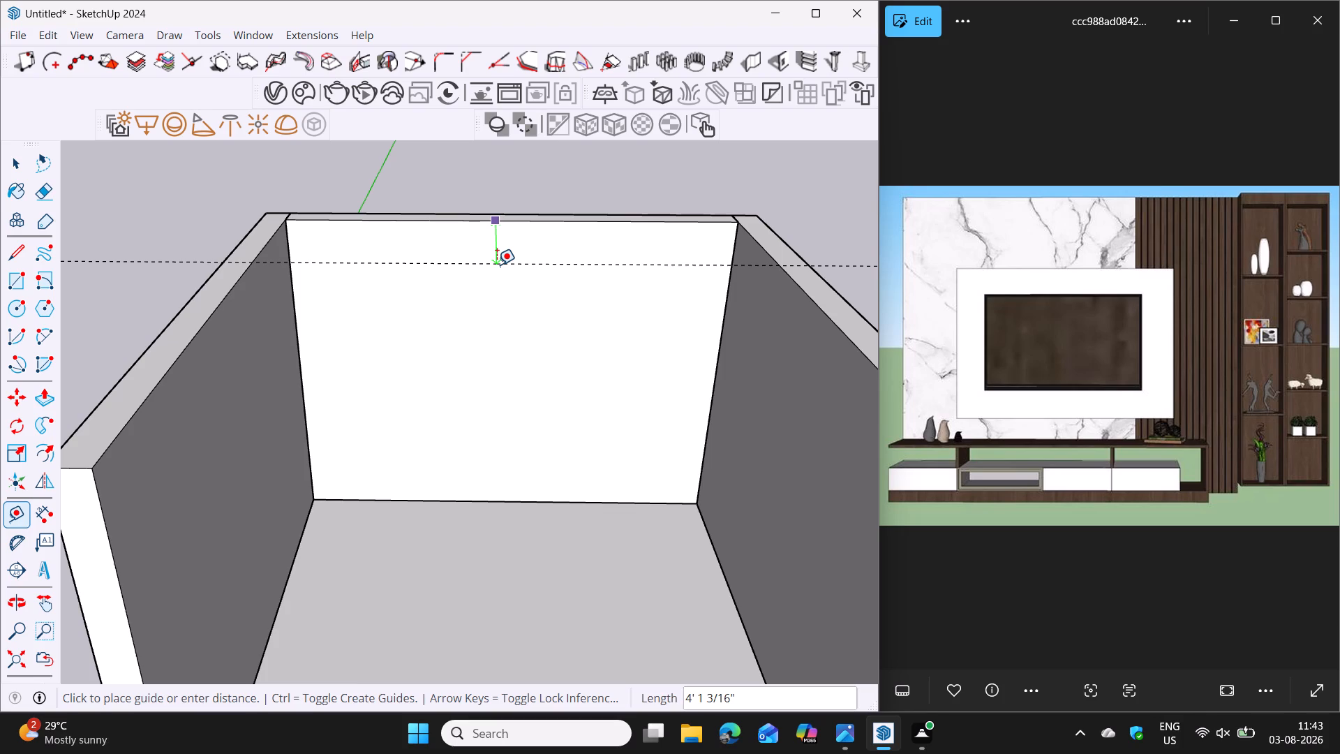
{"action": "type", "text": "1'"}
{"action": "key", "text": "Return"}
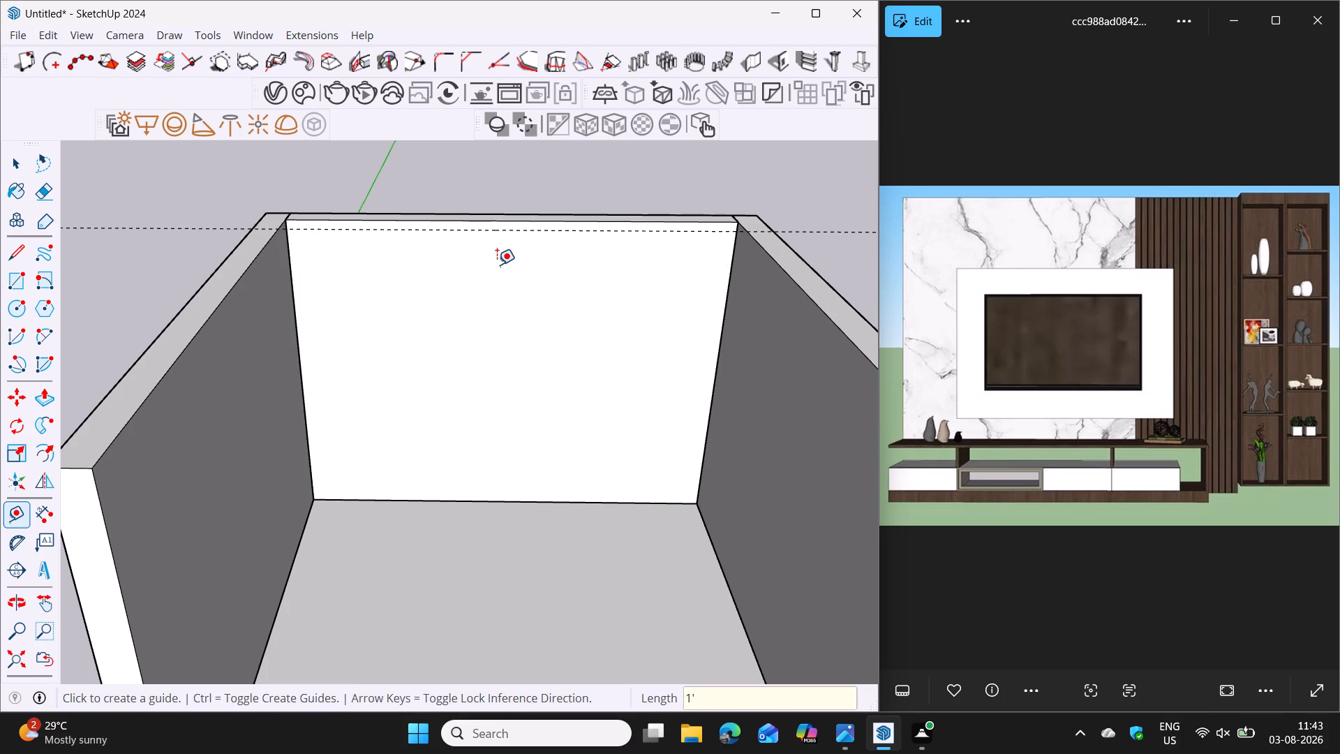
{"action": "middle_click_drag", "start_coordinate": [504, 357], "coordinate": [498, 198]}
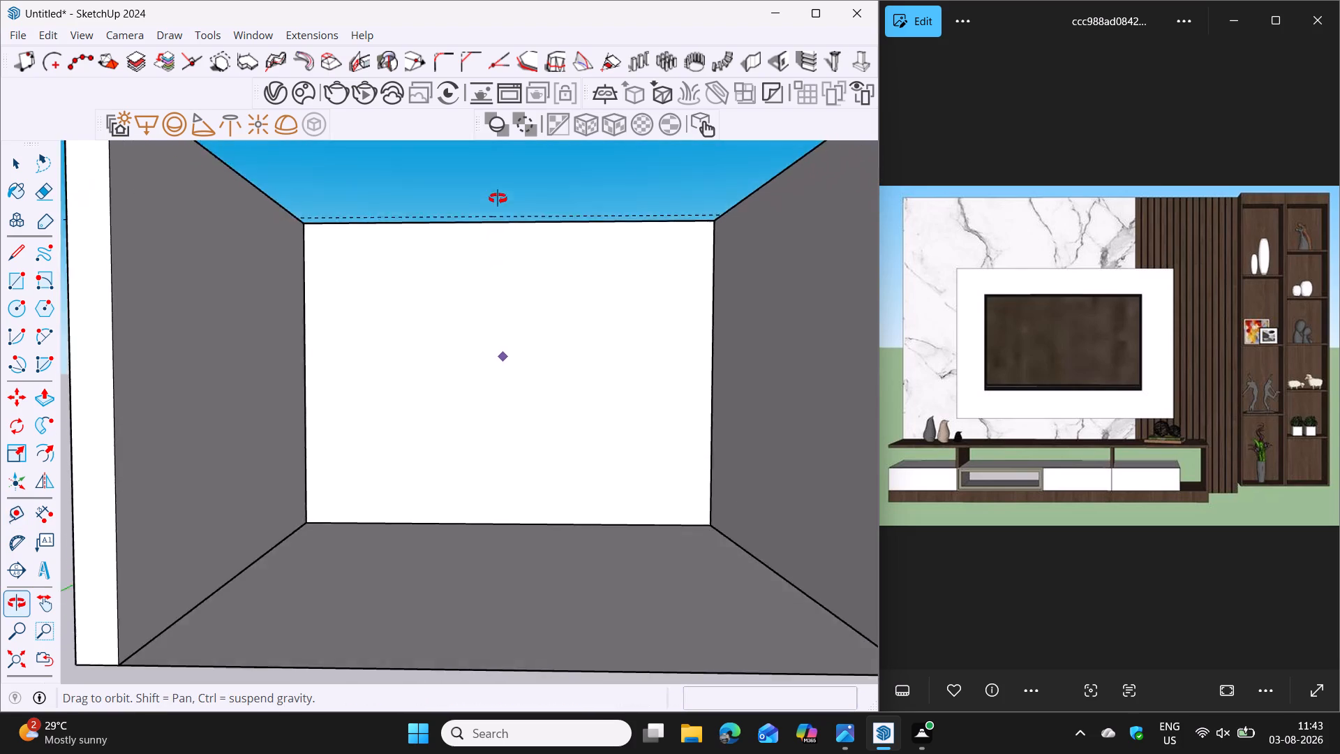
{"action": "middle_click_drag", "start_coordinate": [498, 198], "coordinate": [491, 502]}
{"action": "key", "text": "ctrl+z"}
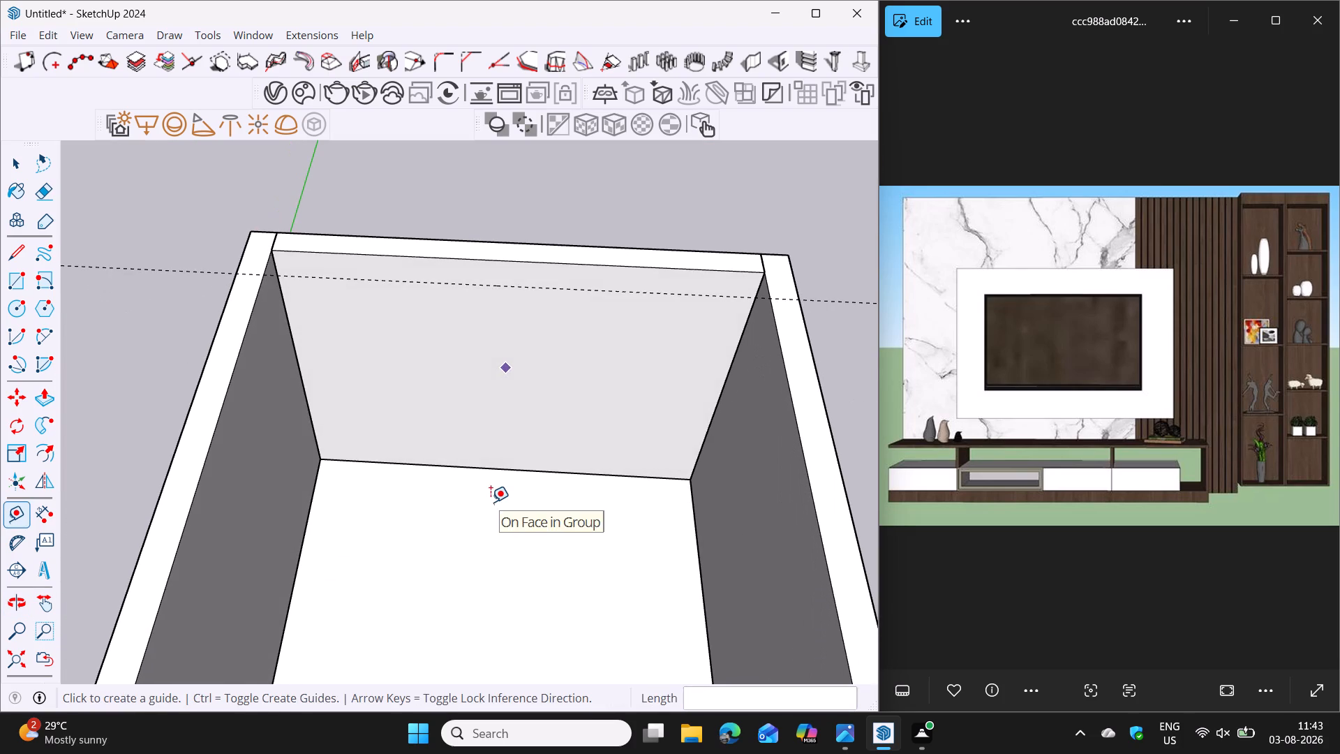
Place a horizontal guide 1' below the back wall's top inner edge, locked to the vertical direction.
{"action": "middle_click_drag", "start_coordinate": [490, 472], "coordinate": [502, 376]}
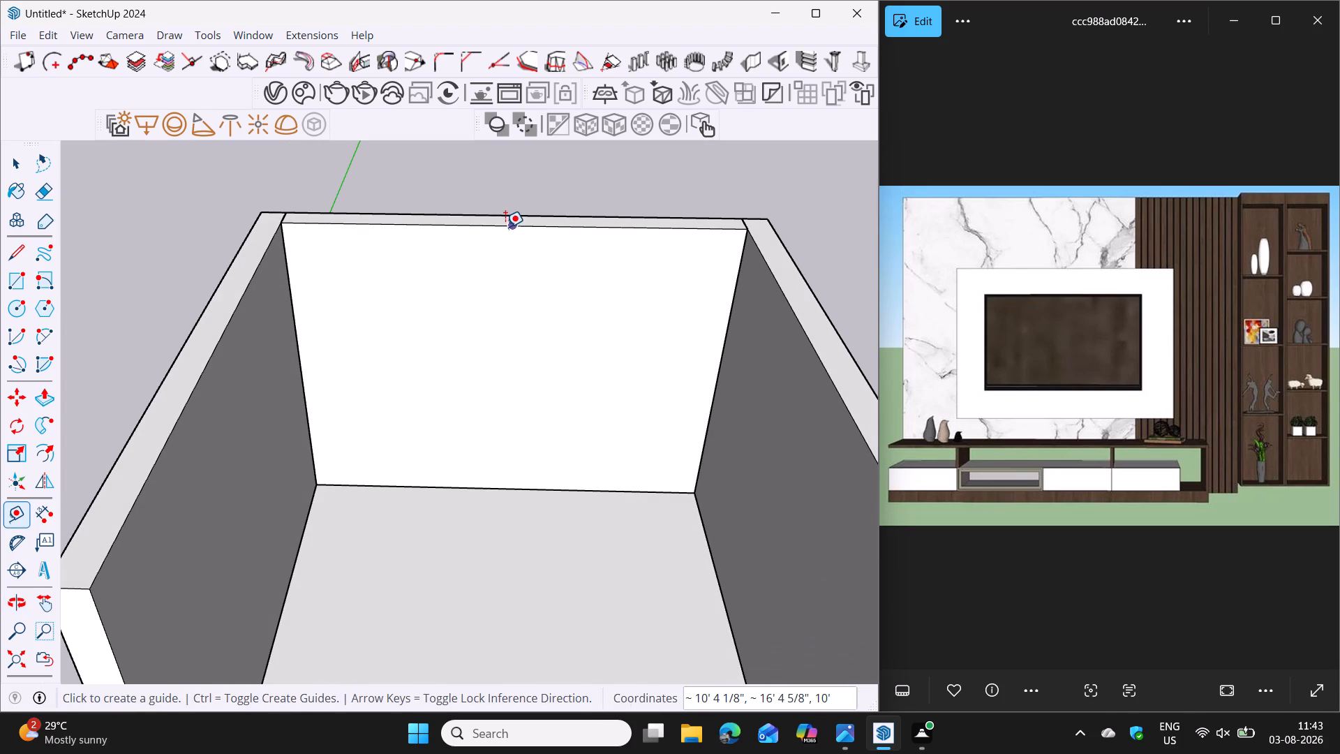
{"action": "left_click", "coordinate": [509, 222]}
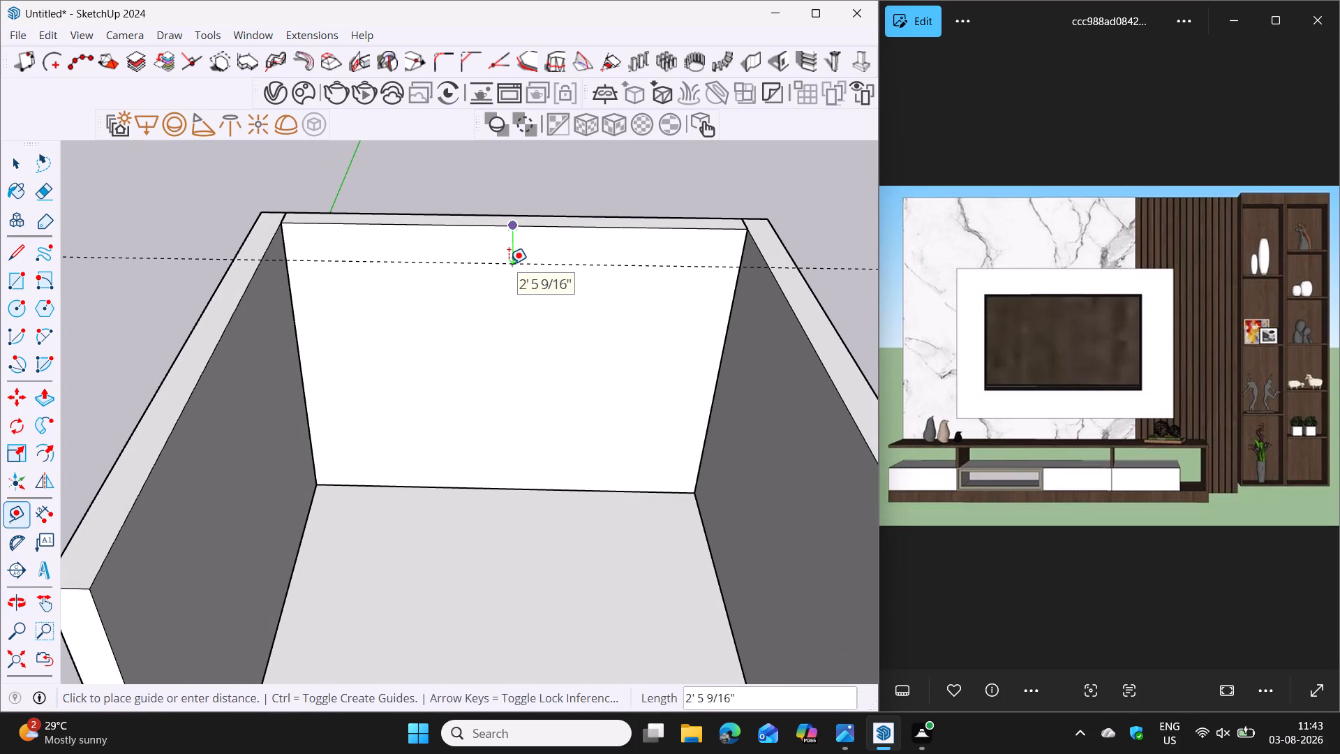
{"action": "key", "text": "Up"}
{"action": "type", "text": "1'"}
{"action": "key", "text": "Return"}
Place a guide 1' below the right side wall's top inner edge, locked to the vertical direction.
{"action": "scroll", "coordinate": [505, 385], "scroll_direction": "down", "scroll_amount": 1}
{"action": "middle_click_drag", "start_coordinate": [505, 385], "coordinate": [526, 356]}
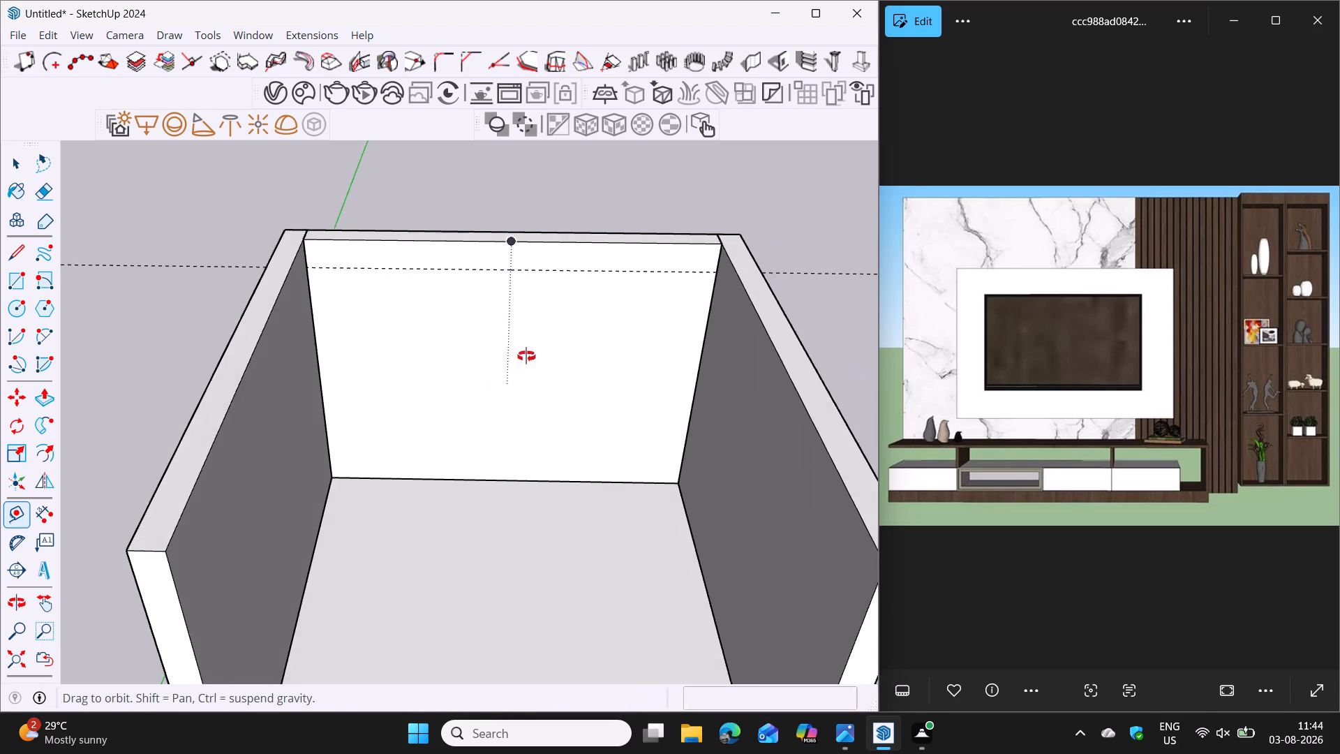
{"action": "middle_click_drag", "start_coordinate": [526, 356], "coordinate": [541, 329]}
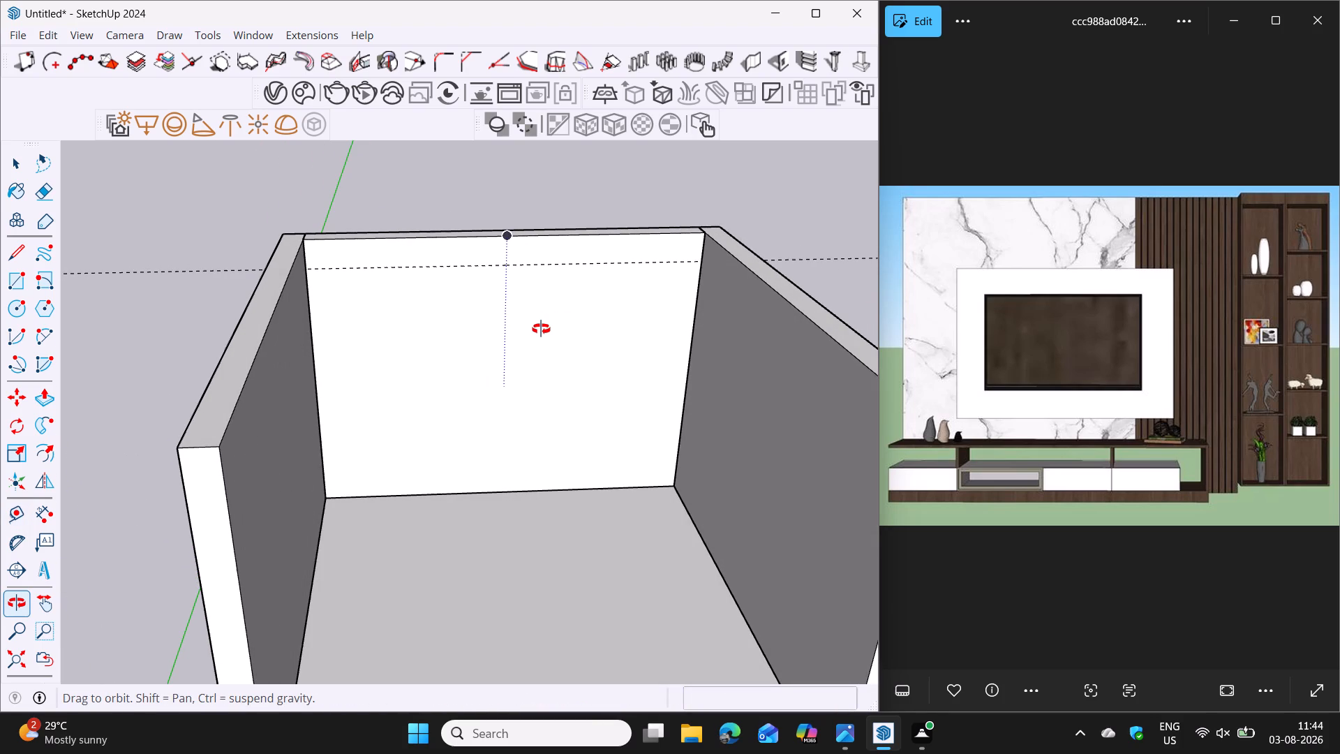
{"action": "middle_click_drag", "start_coordinate": [541, 329], "coordinate": [404, 399]}
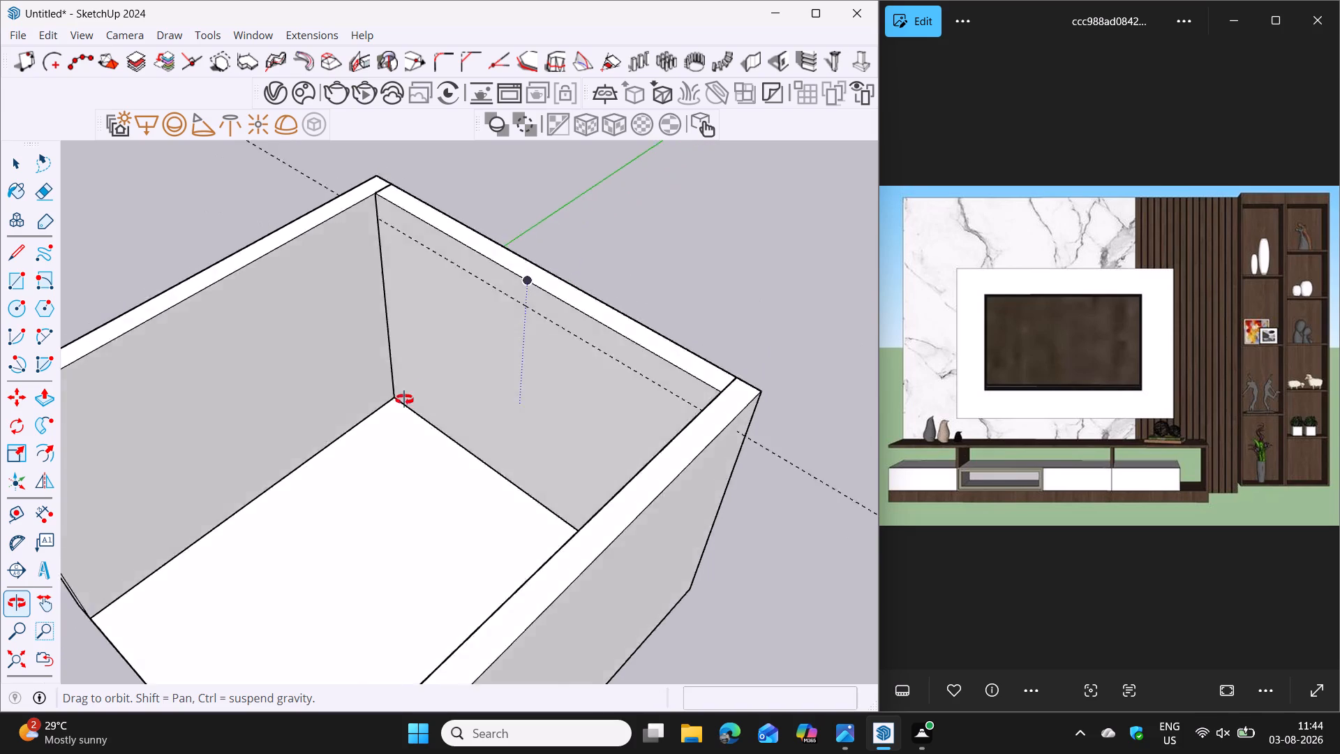
{"action": "middle_click_drag", "start_coordinate": [404, 399], "coordinate": [566, 340]}
{"action": "middle_click_drag", "start_coordinate": [530, 391], "coordinate": [757, 367]}
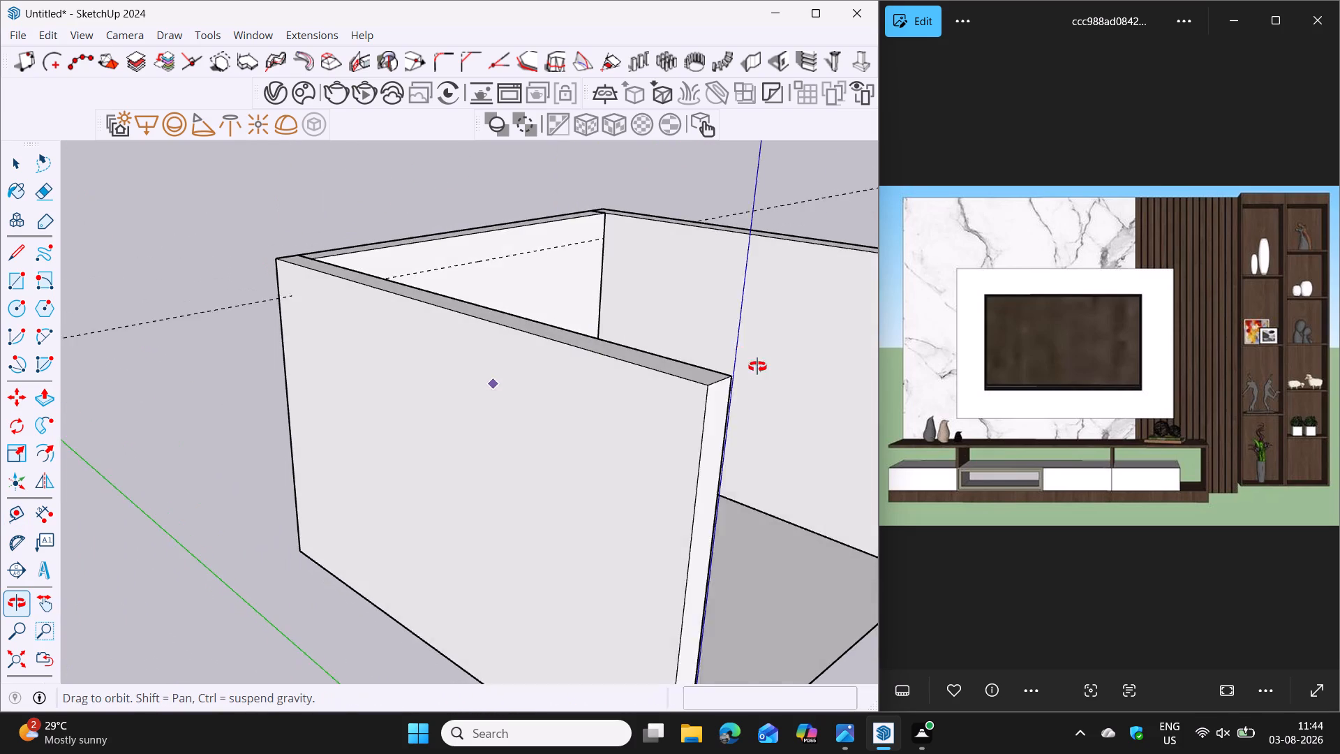
{"action": "middle_click_drag", "start_coordinate": [757, 367], "coordinate": [780, 373]}
{"action": "scroll", "coordinate": [776, 260], "scroll_direction": "up", "scroll_amount": 3}
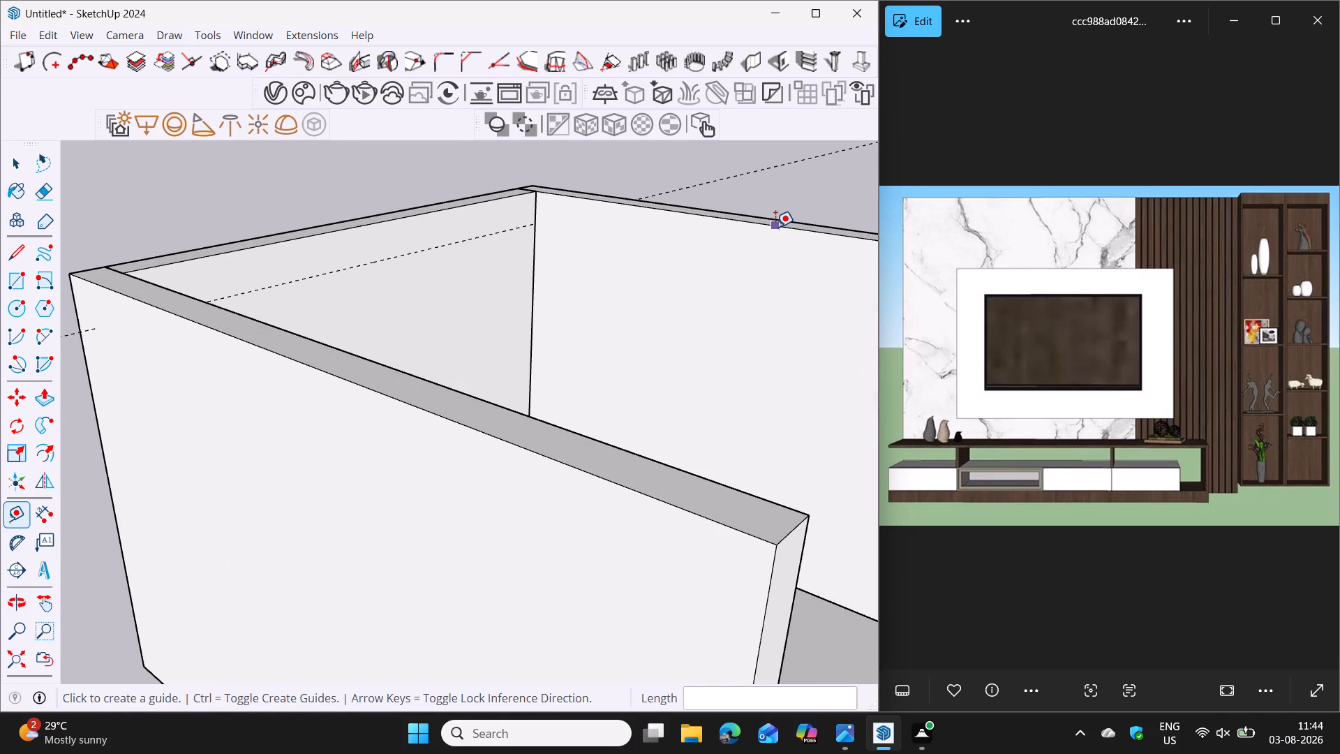
{"action": "left_click", "coordinate": [775, 227]}
{"action": "key", "text": "Up"}
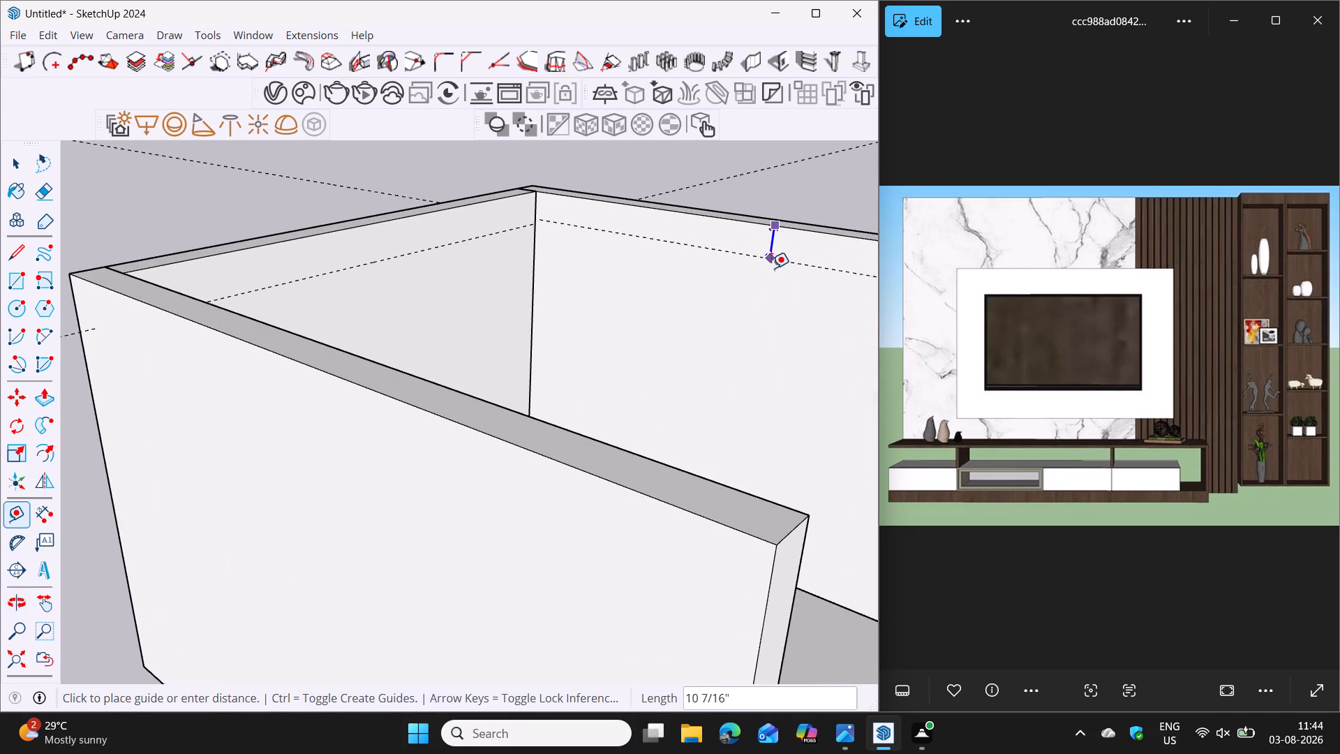
{"action": "type", "text": "1'"}
{"action": "key", "text": "Return"}
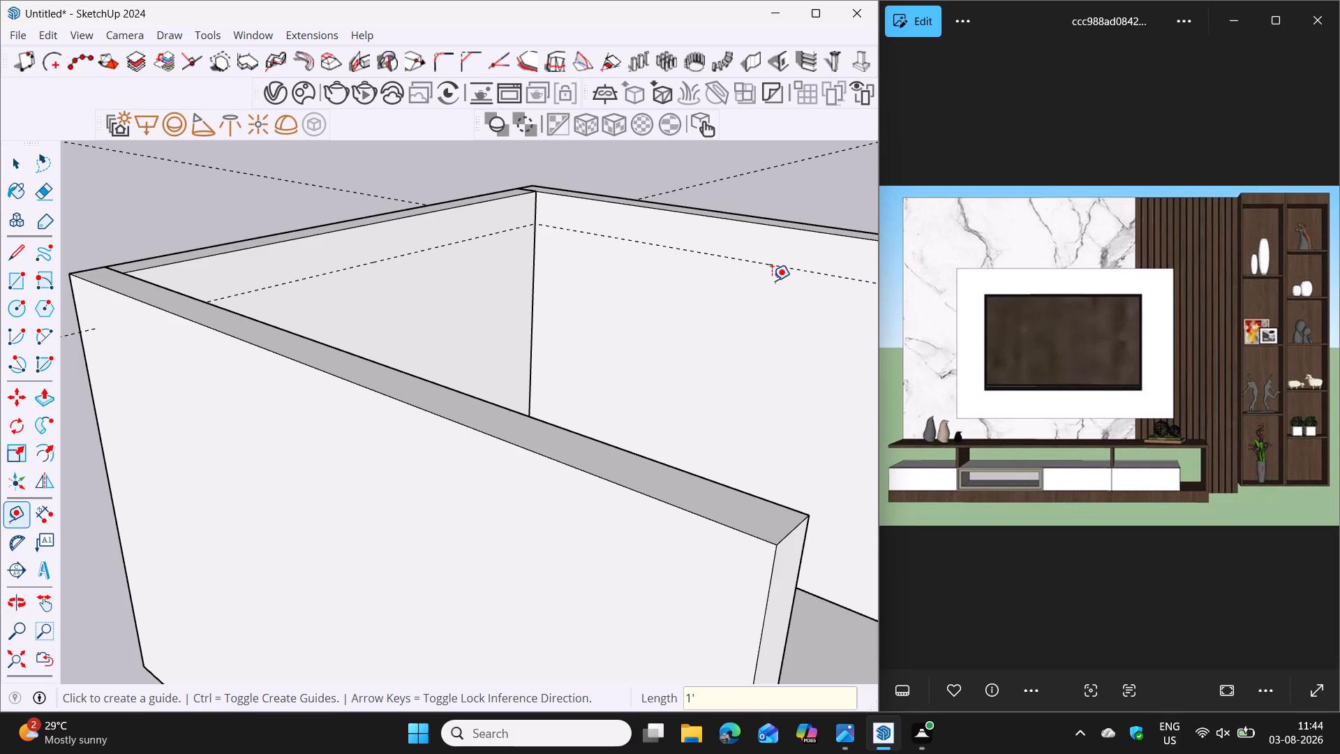
Place a guide 1' below the left side wall's top inner edge, locked to the vertical direction.
{"action": "middle_click_drag", "start_coordinate": [779, 317], "coordinate": [159, 405]}
{"action": "middle_click_drag", "start_coordinate": [294, 376], "coordinate": [258, 381]}
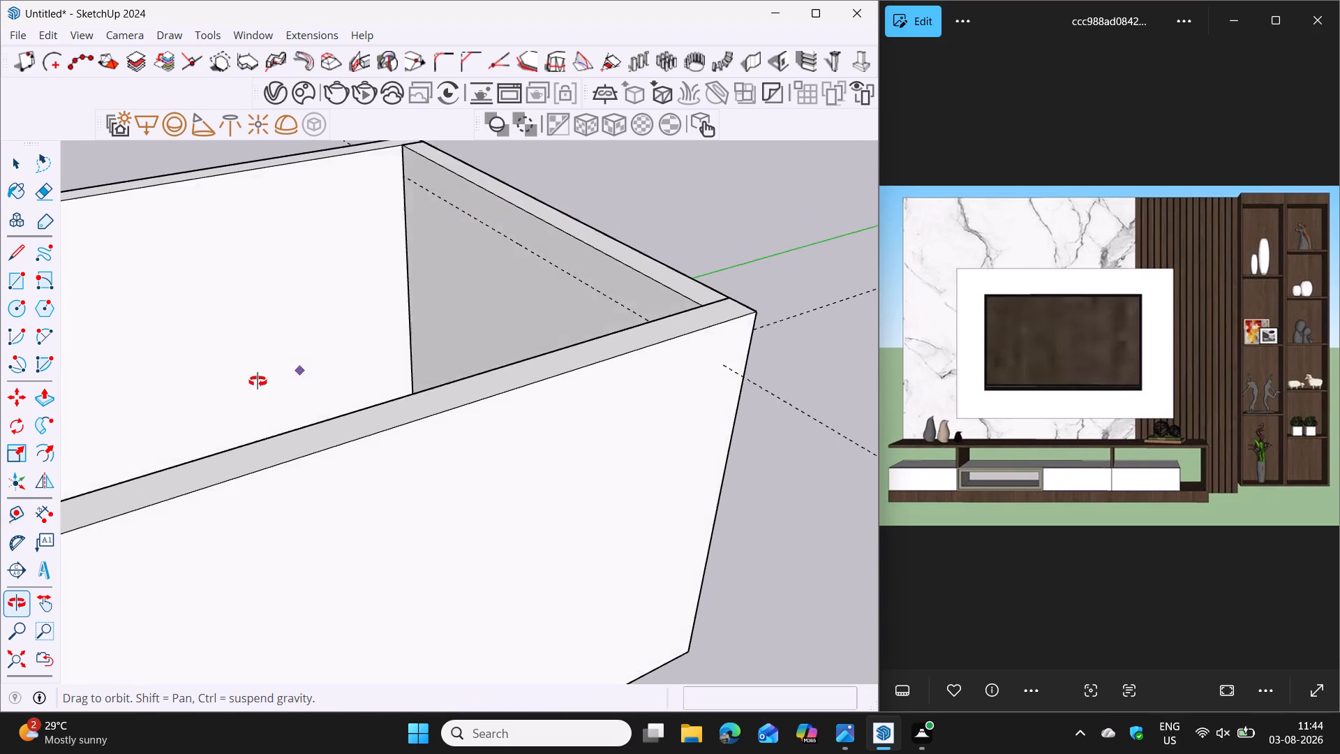
{"action": "middle_click_drag", "start_coordinate": [258, 381], "coordinate": [231, 387]}
{"action": "left_click", "coordinate": [174, 175]}
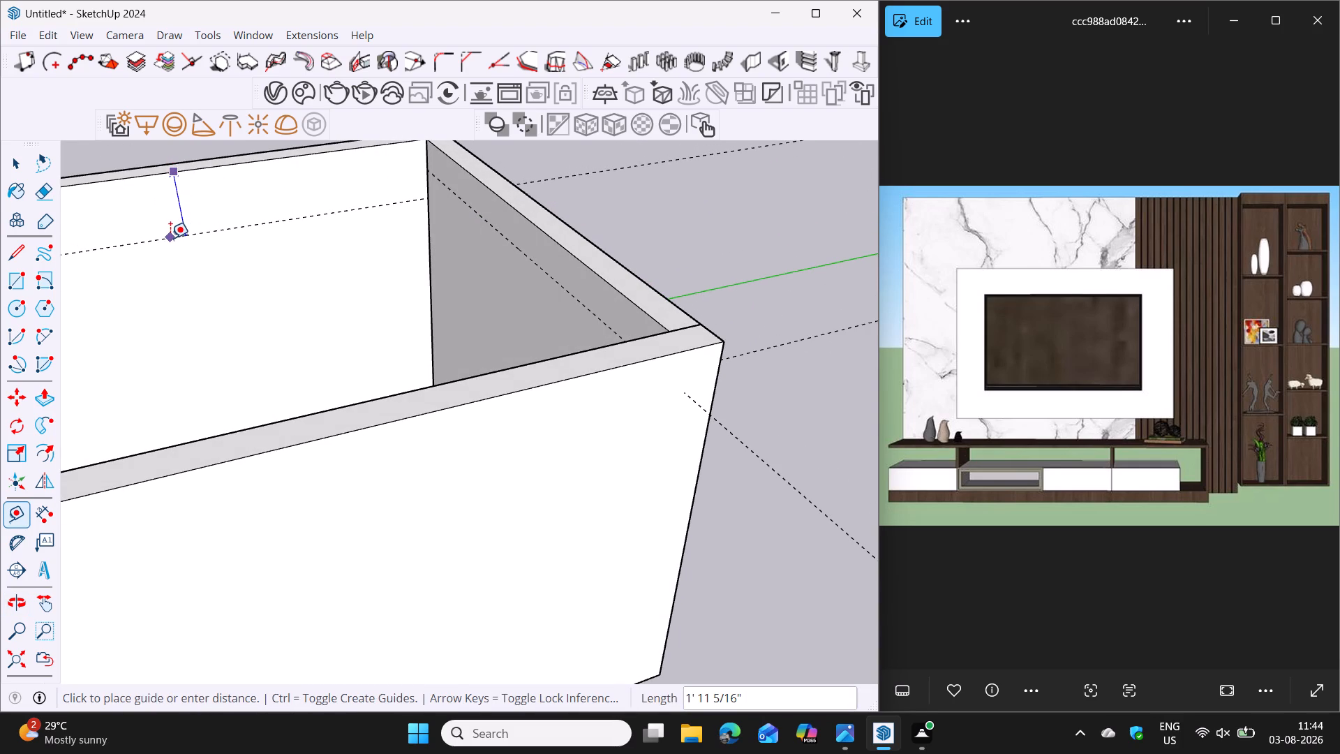
{"action": "key", "text": "Up"}
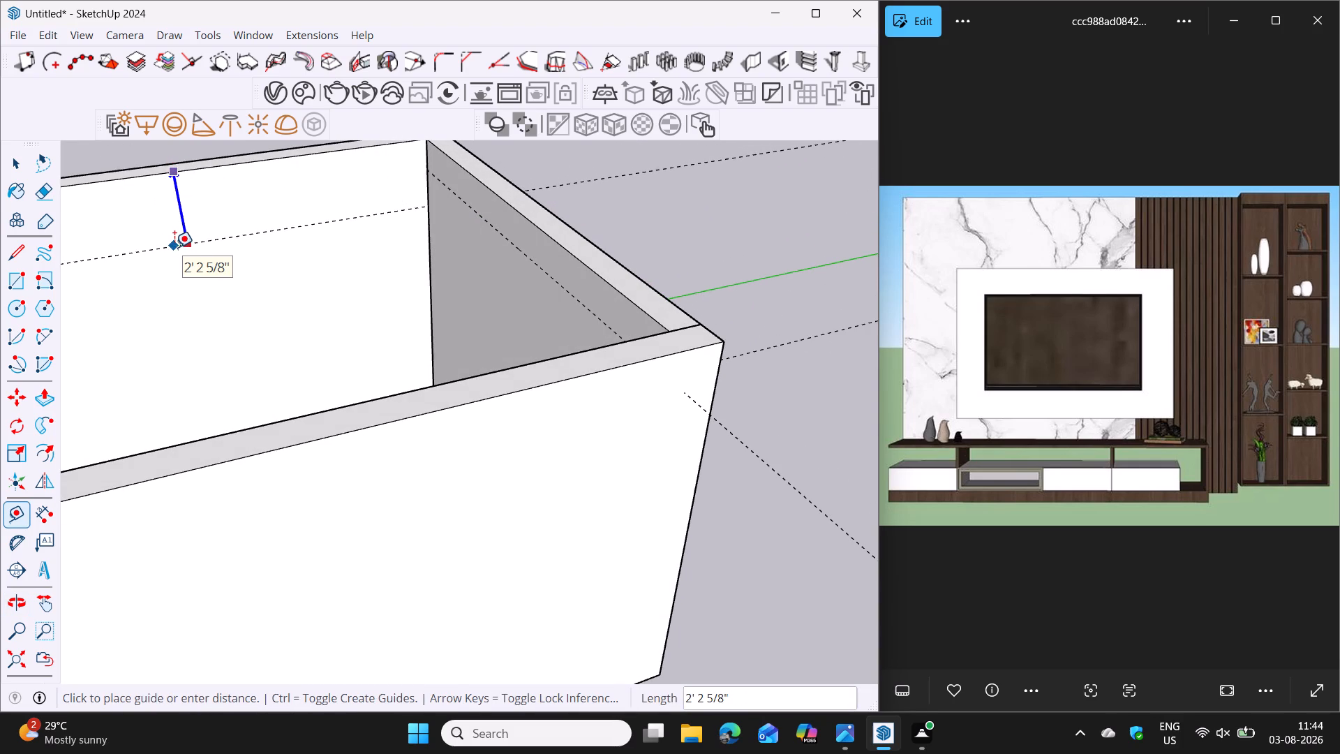
{"action": "type", "text": "1'"}
{"action": "key", "text": "Return"}
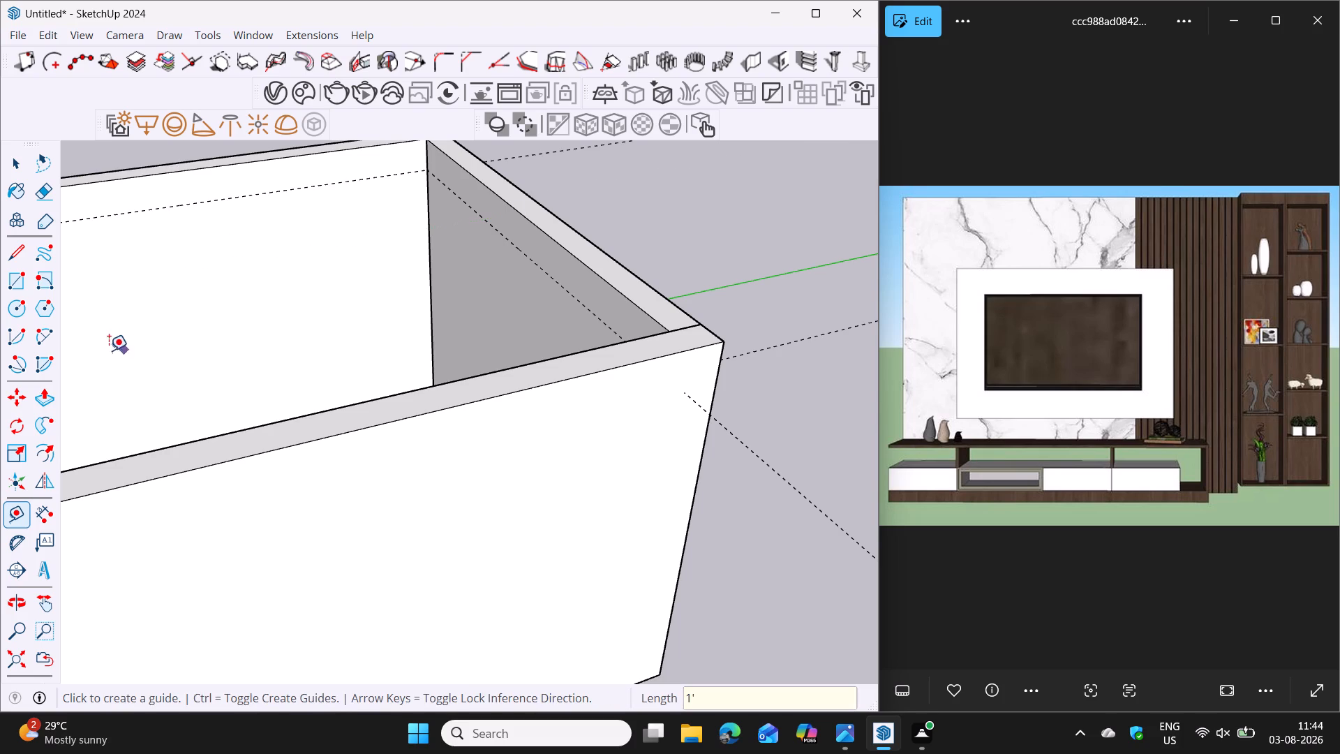
{"action": "middle_click_drag", "start_coordinate": [109, 350], "coordinate": [455, 339]}
{"action": "key", "text": "space"}
Draw a 13'6" by 9' rectangle on the back wall, from its left end at the guide to the opposite floor corner.
{"action": "scroll", "coordinate": [406, 396], "scroll_direction": "down", "scroll_amount": 1}
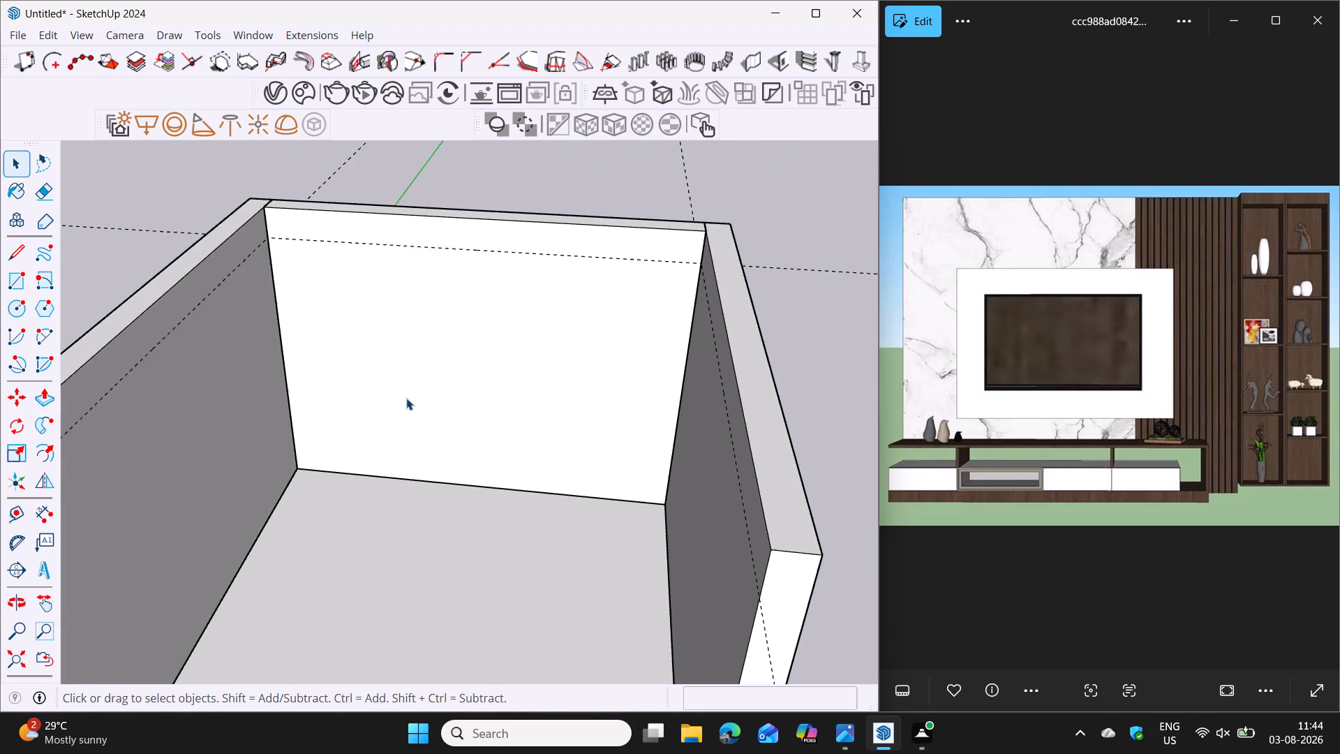
{"action": "scroll", "coordinate": [406, 398], "scroll_direction": "down", "scroll_amount": 1}
{"action": "middle_click_drag", "start_coordinate": [415, 420], "coordinate": [440, 362]}
{"action": "scroll", "coordinate": [440, 362], "scroll_direction": "up", "scroll_amount": 1}
{"action": "key", "text": "r"}
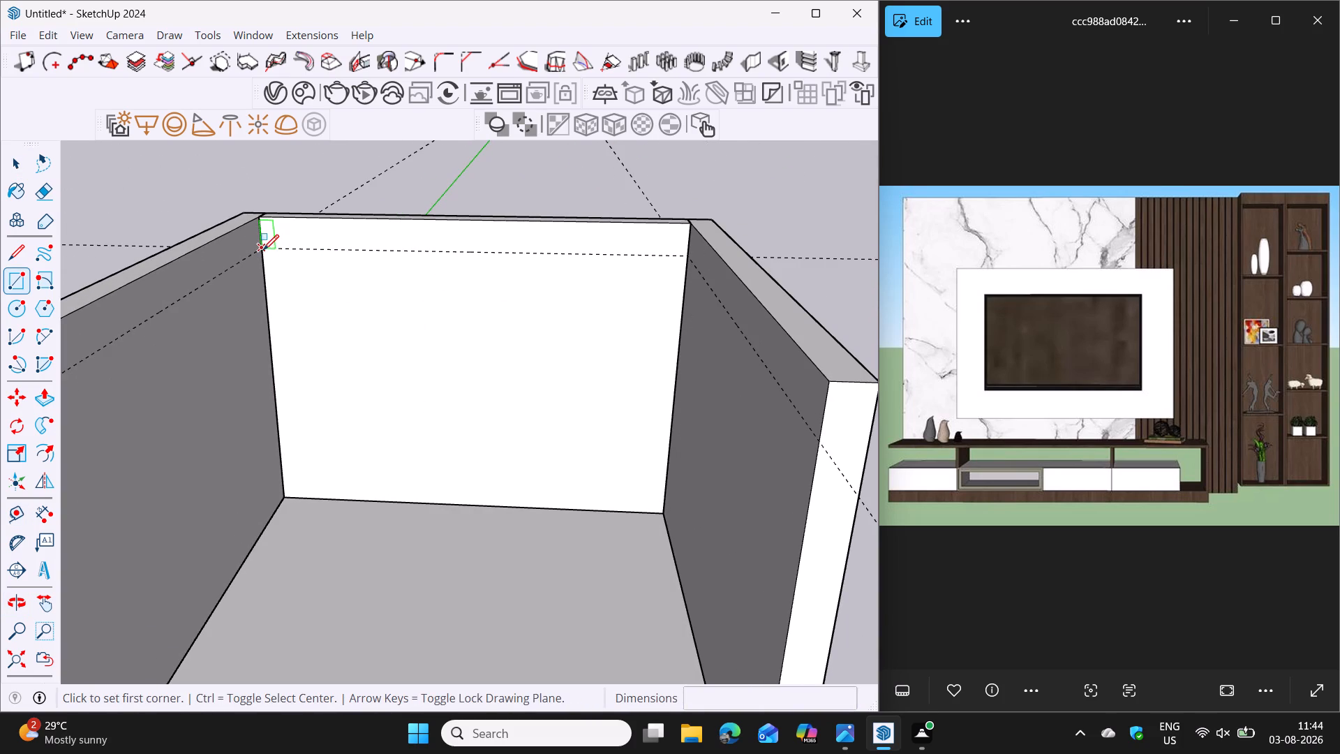
{"action": "left_click", "coordinate": [262, 250]}
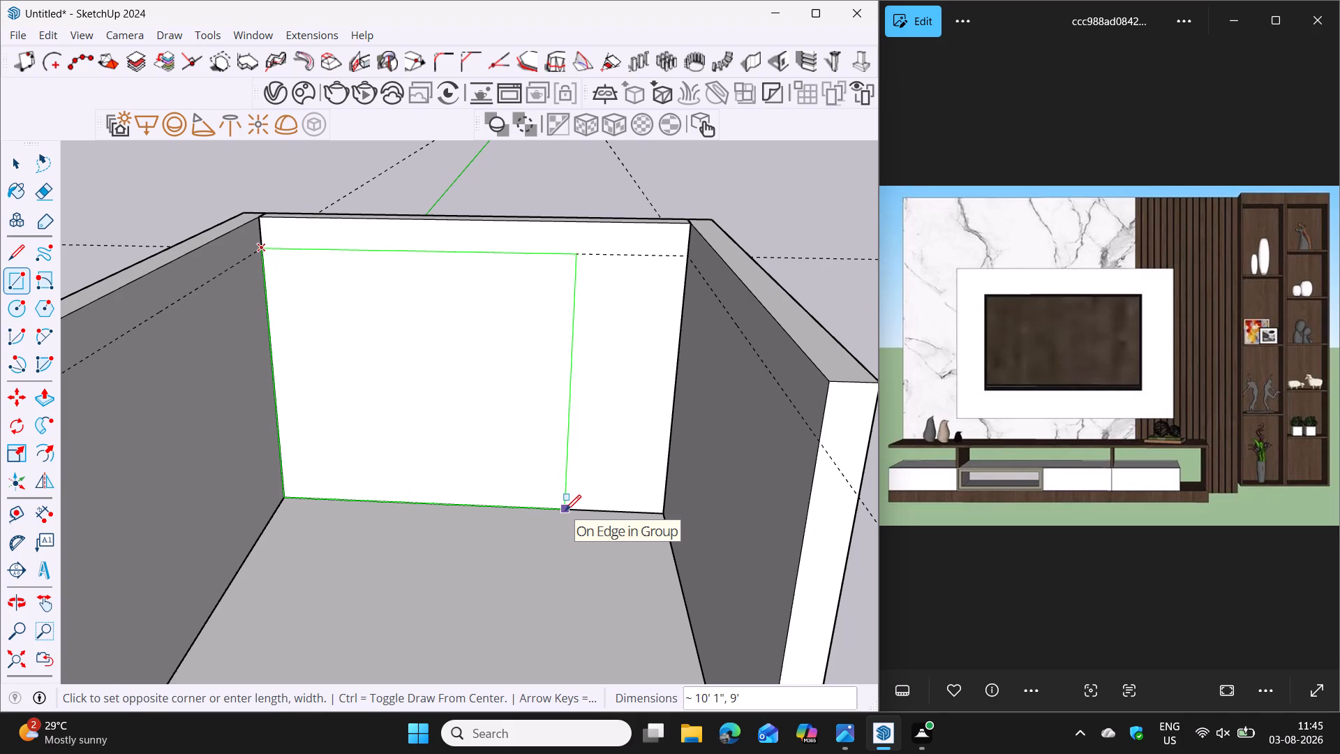
{"action": "scroll", "coordinate": [565, 510], "scroll_direction": "up", "scroll_amount": 3}
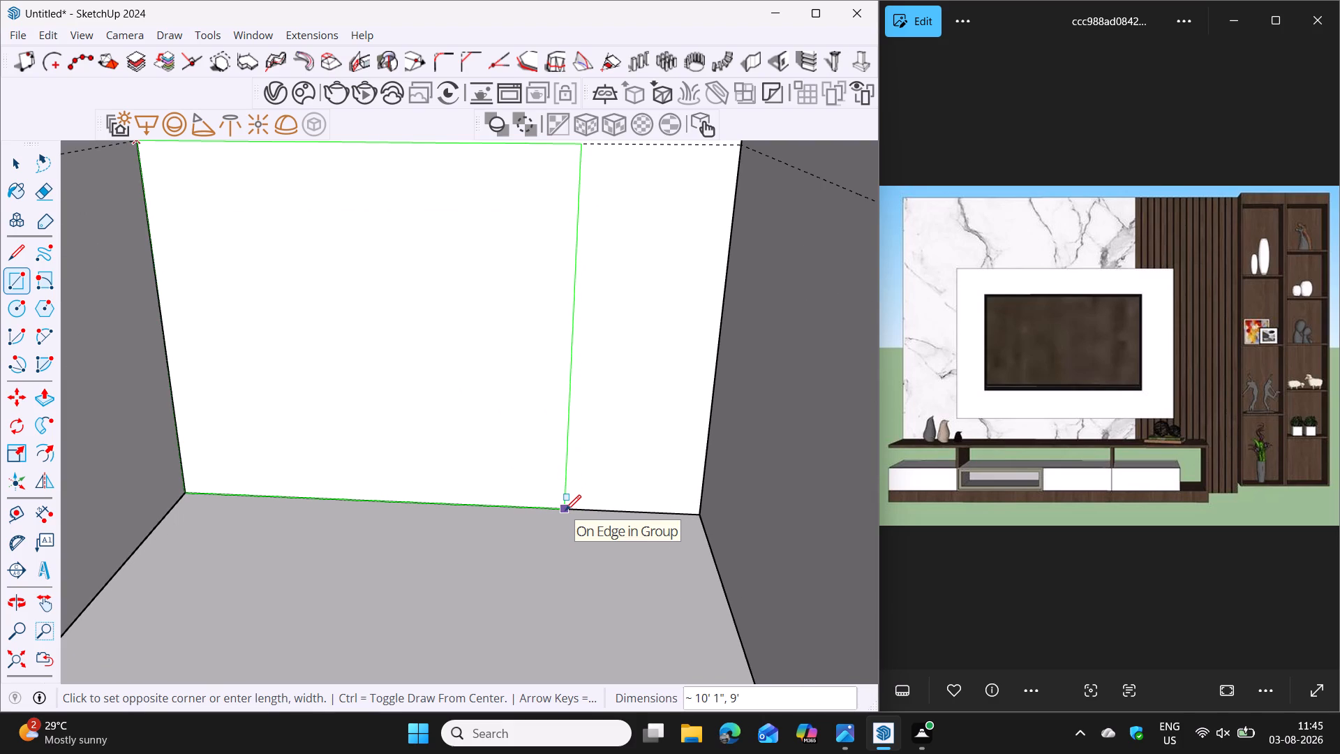
{"action": "middle_click_drag", "start_coordinate": [565, 510], "coordinate": [565, 496]}
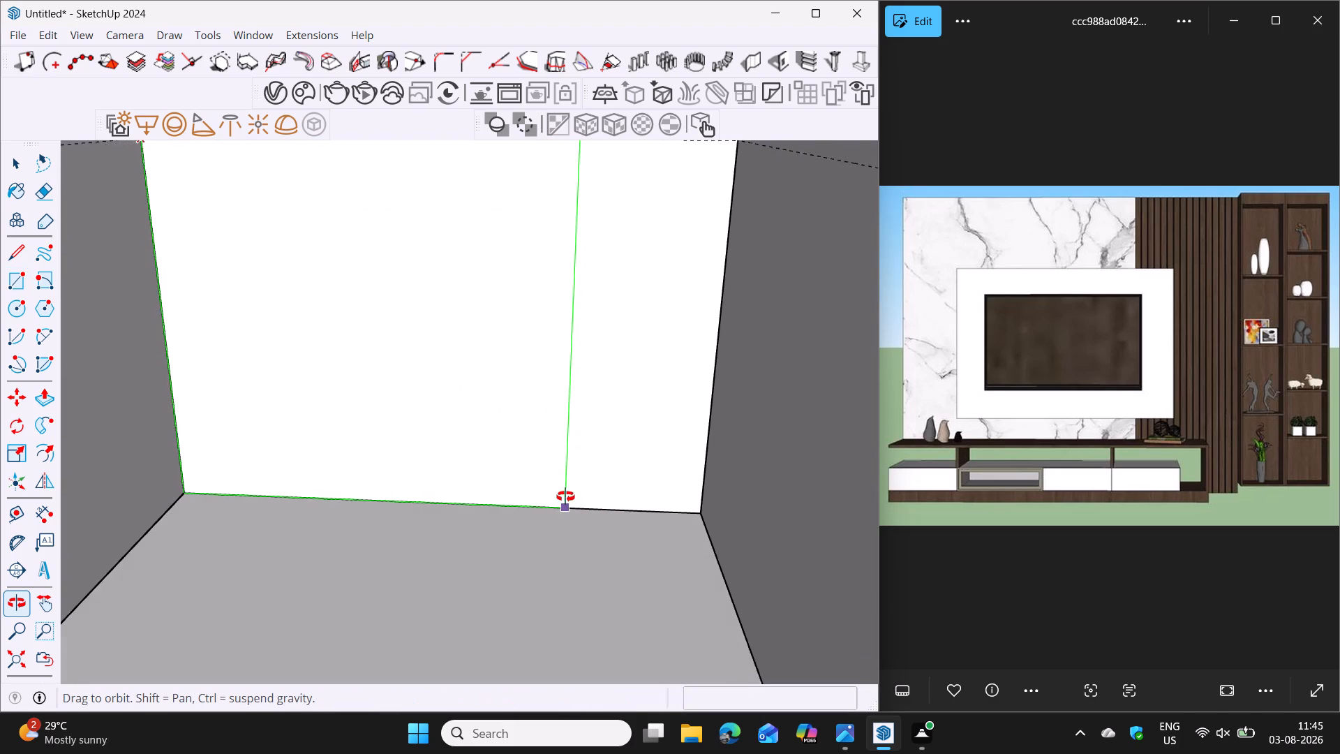
{"action": "middle_click_drag", "start_coordinate": [565, 496], "coordinate": [566, 479]}
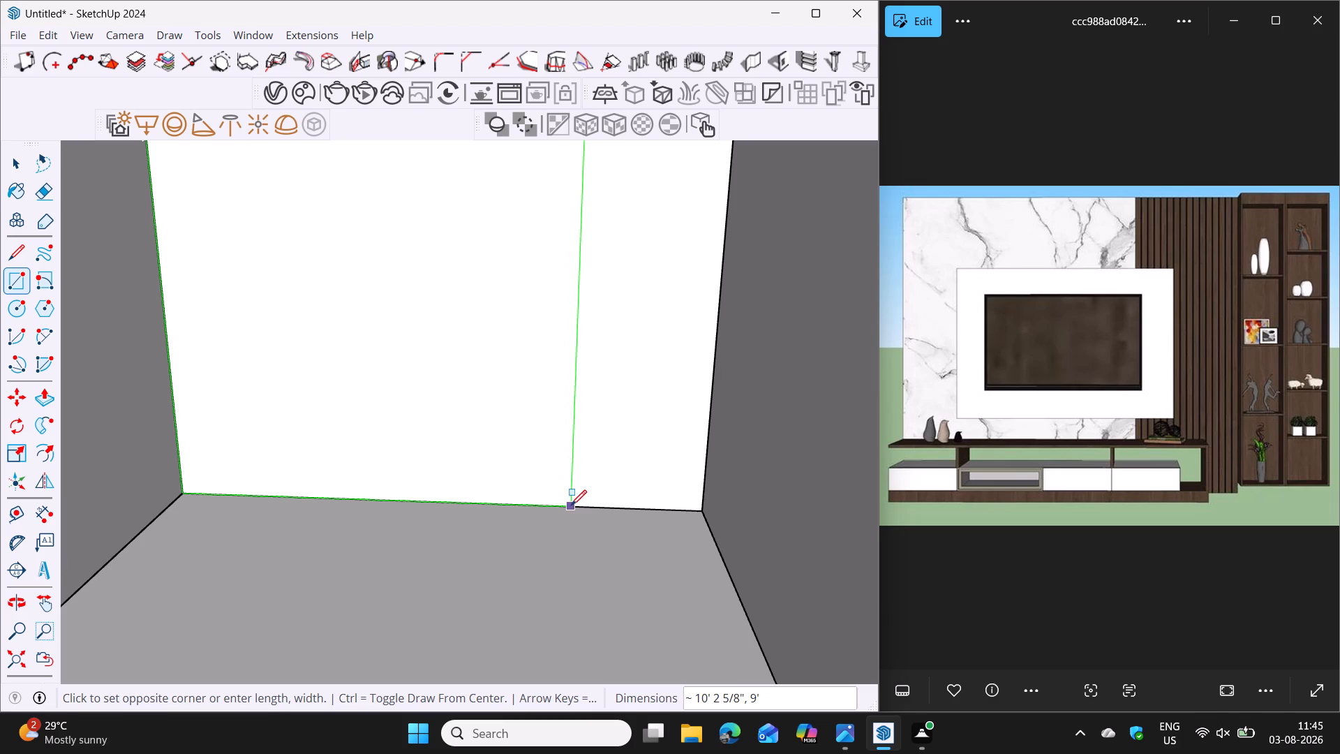
{"action": "left_click", "coordinate": [697, 510]}
Push/Pull the 13'6" by 9' rectangle on the back wall outward by 2" into a panel.
{"action": "scroll", "coordinate": [567, 500], "scroll_direction": "down", "scroll_amount": 5}
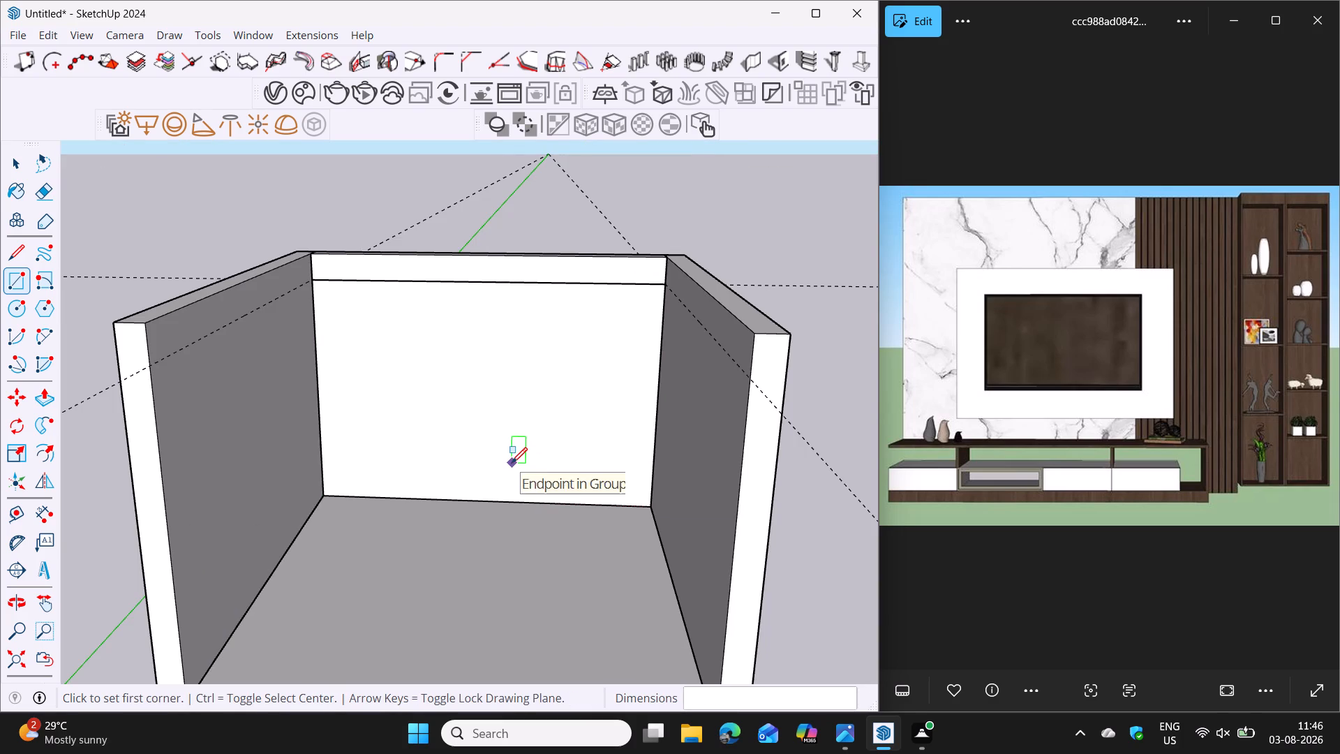
{"action": "key", "text": "space"}
{"action": "left_click", "coordinate": [518, 429]}
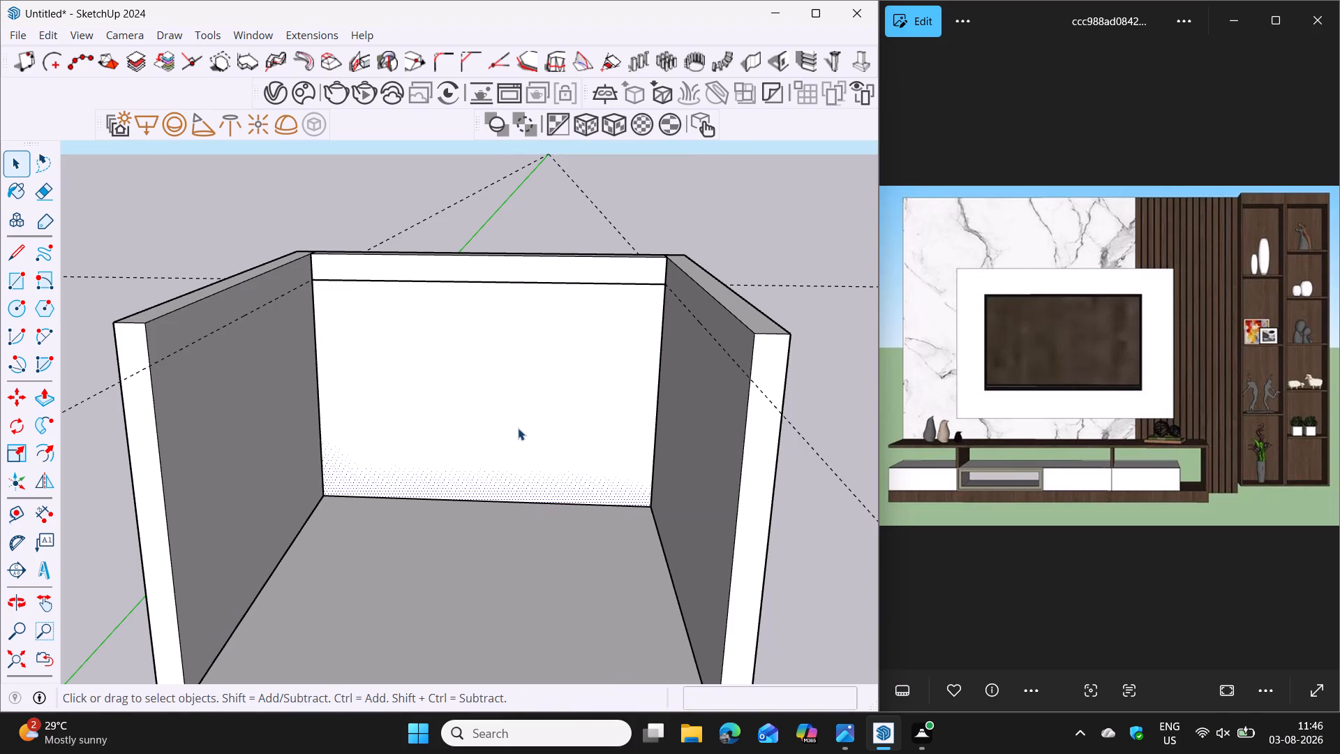
{"action": "key", "text": "p"}
{"action": "left_click", "coordinate": [518, 428]}
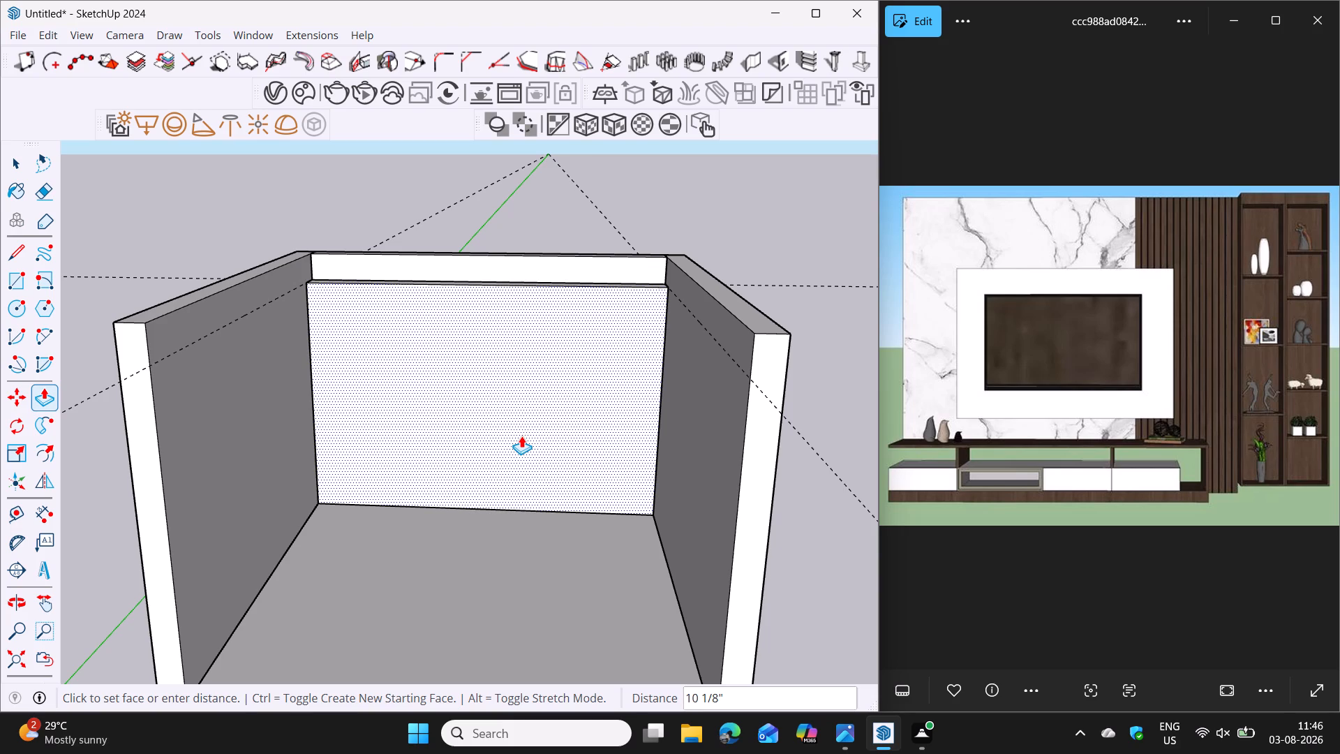
{"action": "key", "text": "2"}
{"action": "key", "text": "Return"}
Make the whole back wall panel a group.
{"action": "middle_click_drag", "start_coordinate": [510, 398], "coordinate": [498, 485]}
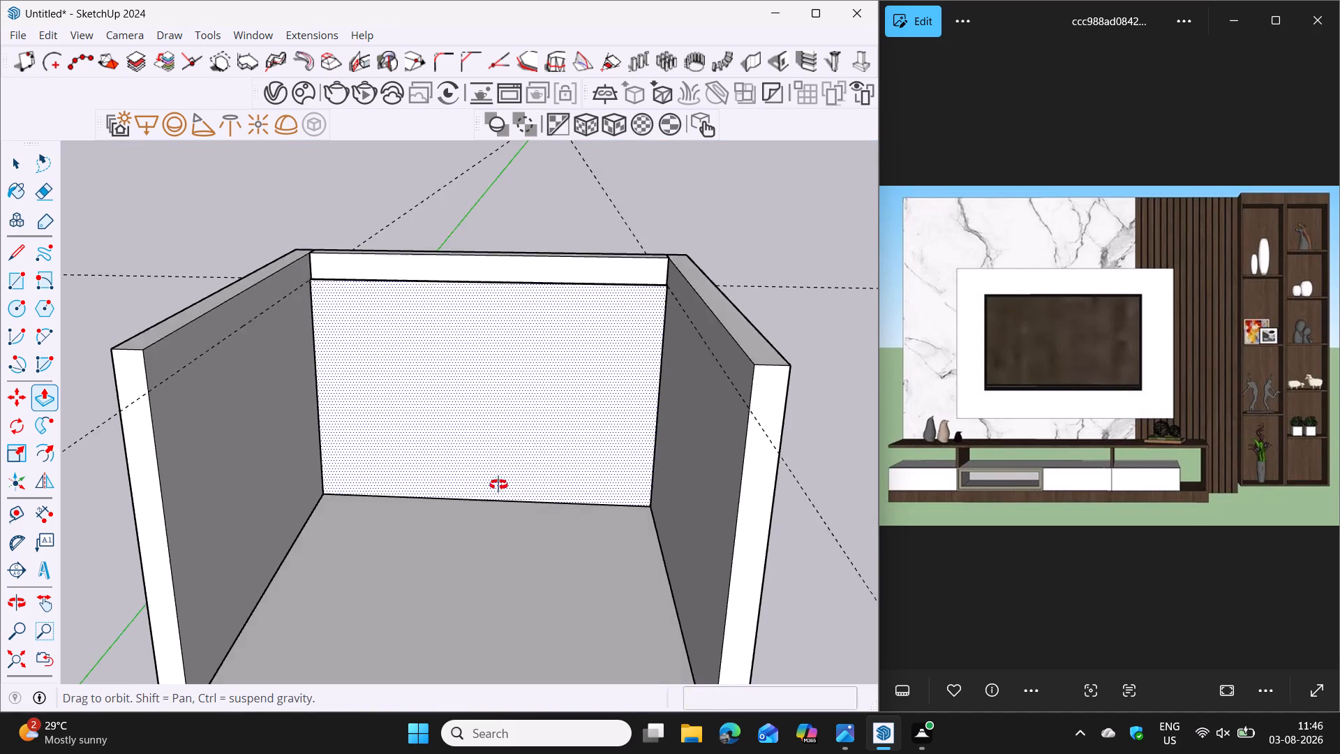
{"action": "middle_click_drag", "start_coordinate": [498, 485], "coordinate": [523, 411]}
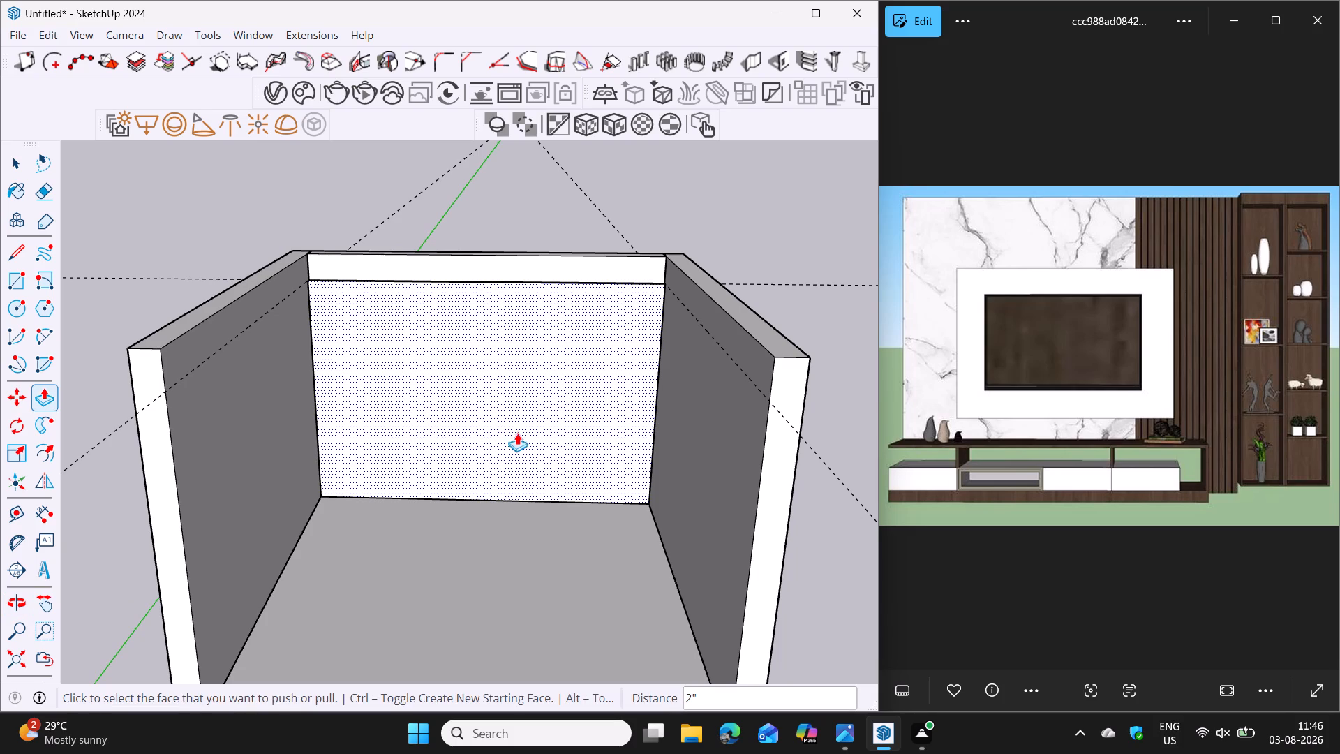
{"action": "key", "text": "space"}
{"action": "left_click", "coordinate": [511, 437]}
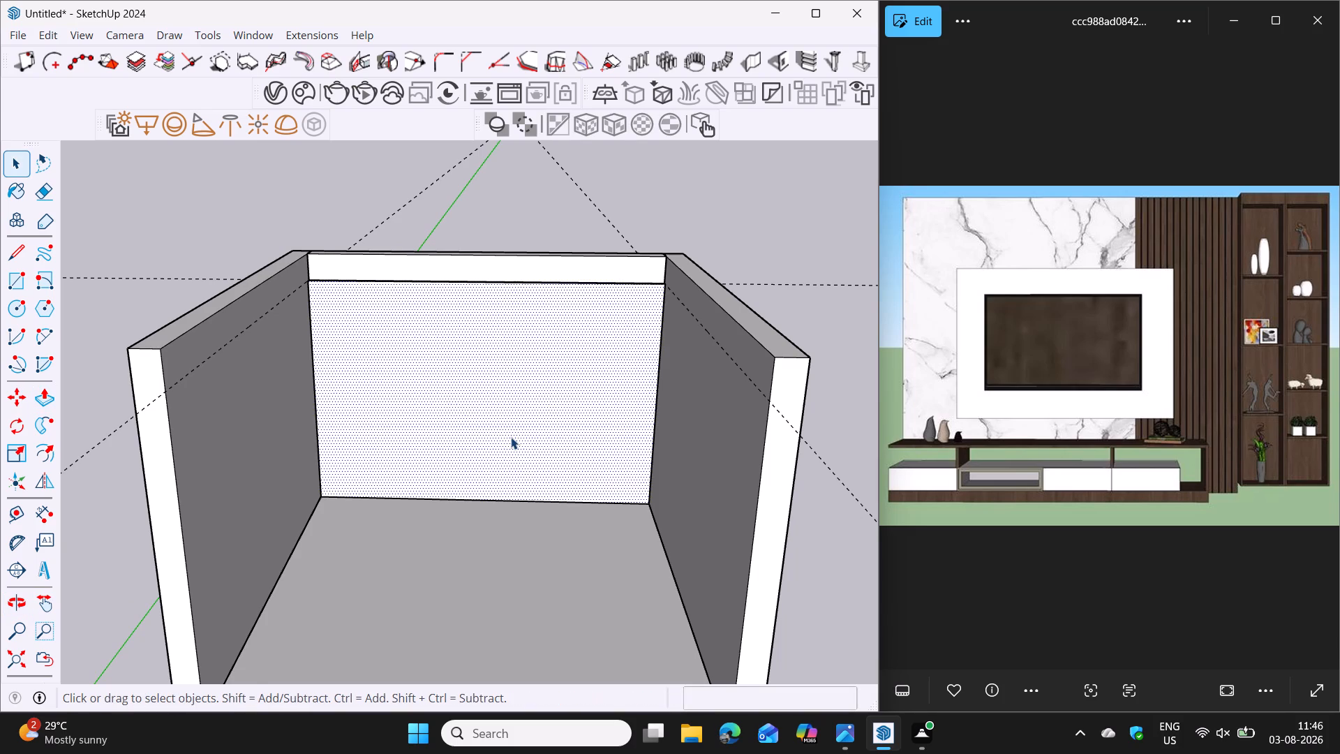
{"action": "triple_click", "coordinate": [508, 430]}
{"action": "right_click", "coordinate": [508, 423]}
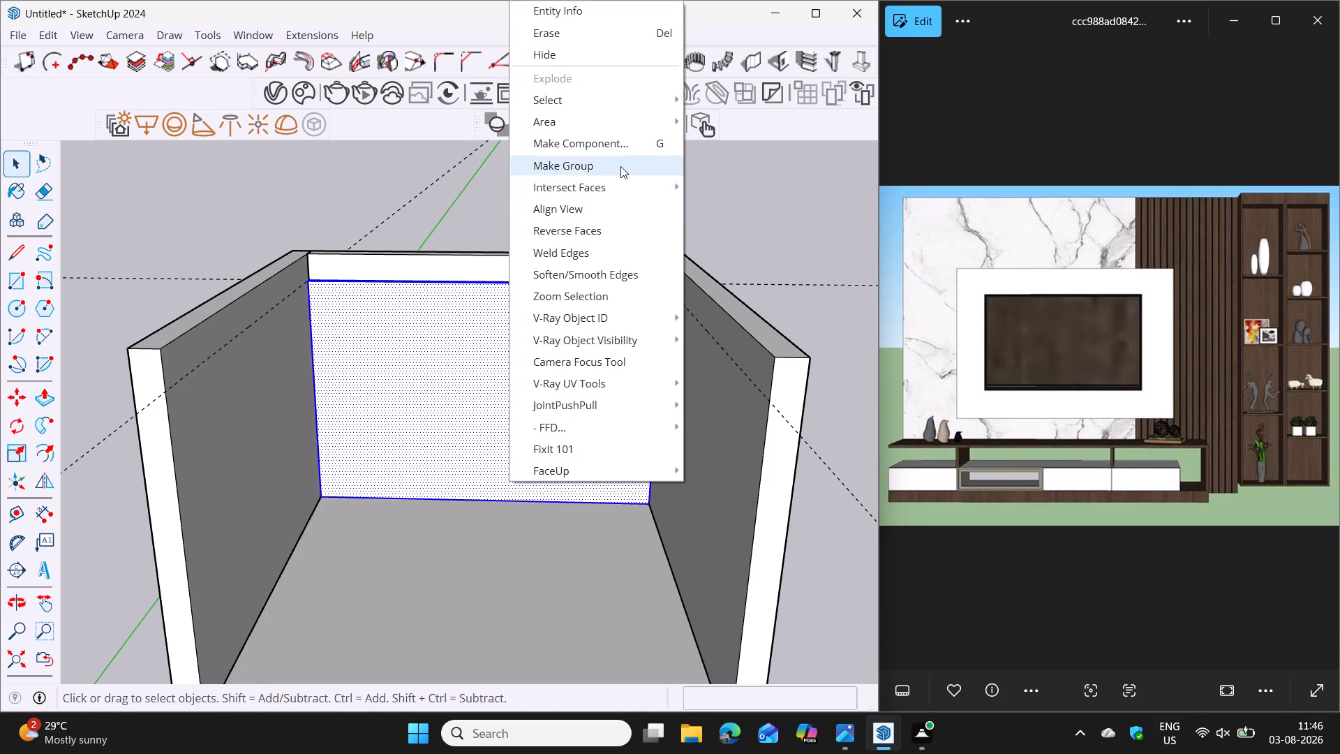
{"action": "left_click", "coordinate": [619, 162]}
{"action": "left_click", "coordinate": [533, 571]}
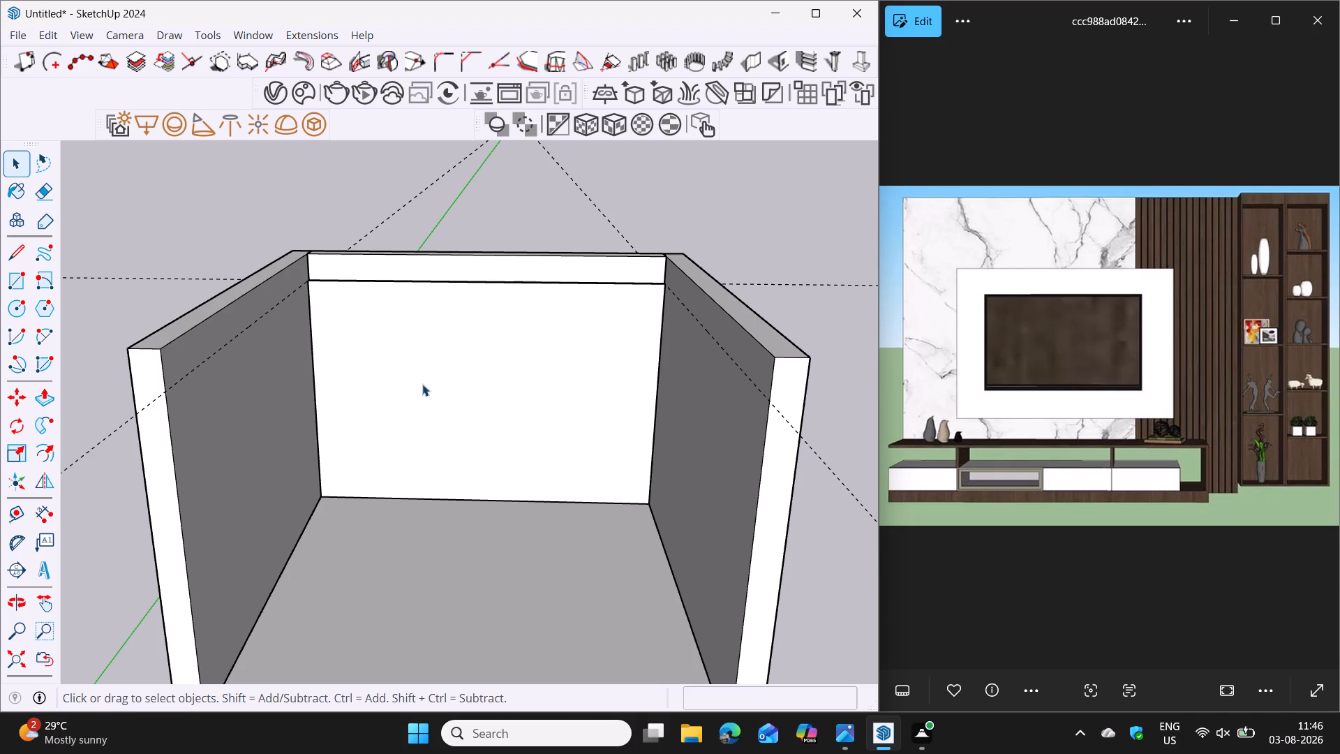
Place a vertical guide on the back panel 6' from its left edge.
{"action": "scroll", "coordinate": [292, 378], "scroll_direction": "up", "scroll_amount": 2}
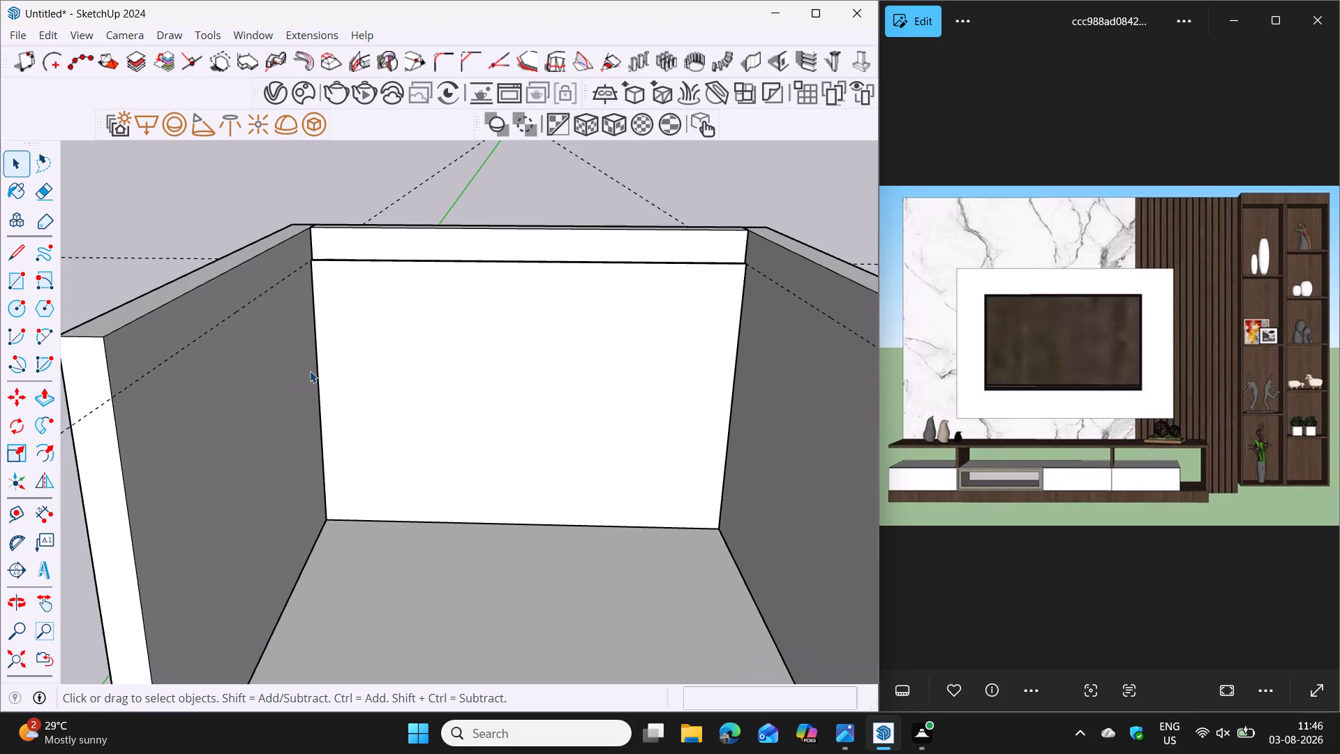
{"action": "scroll", "coordinate": [311, 371], "scroll_direction": "up", "scroll_amount": 1}
{"action": "key", "text": "t"}
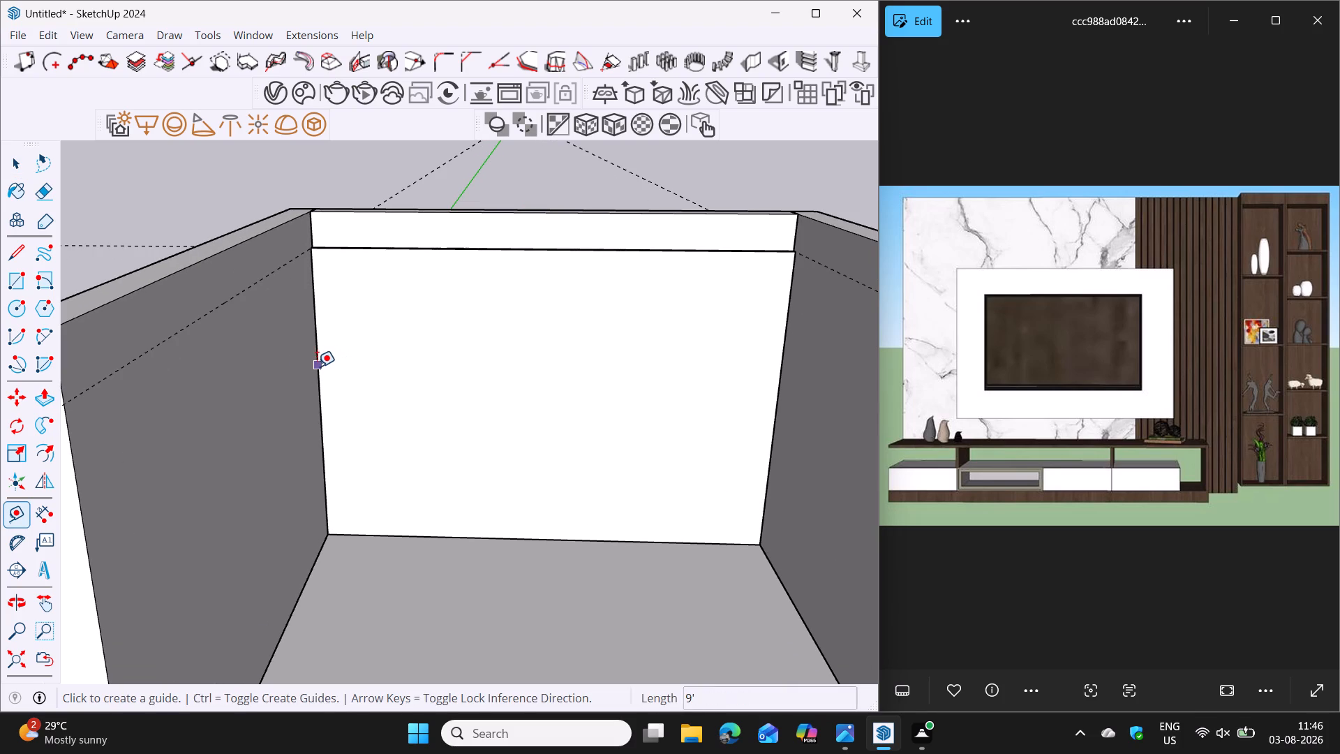
{"action": "left_click", "coordinate": [317, 367]}
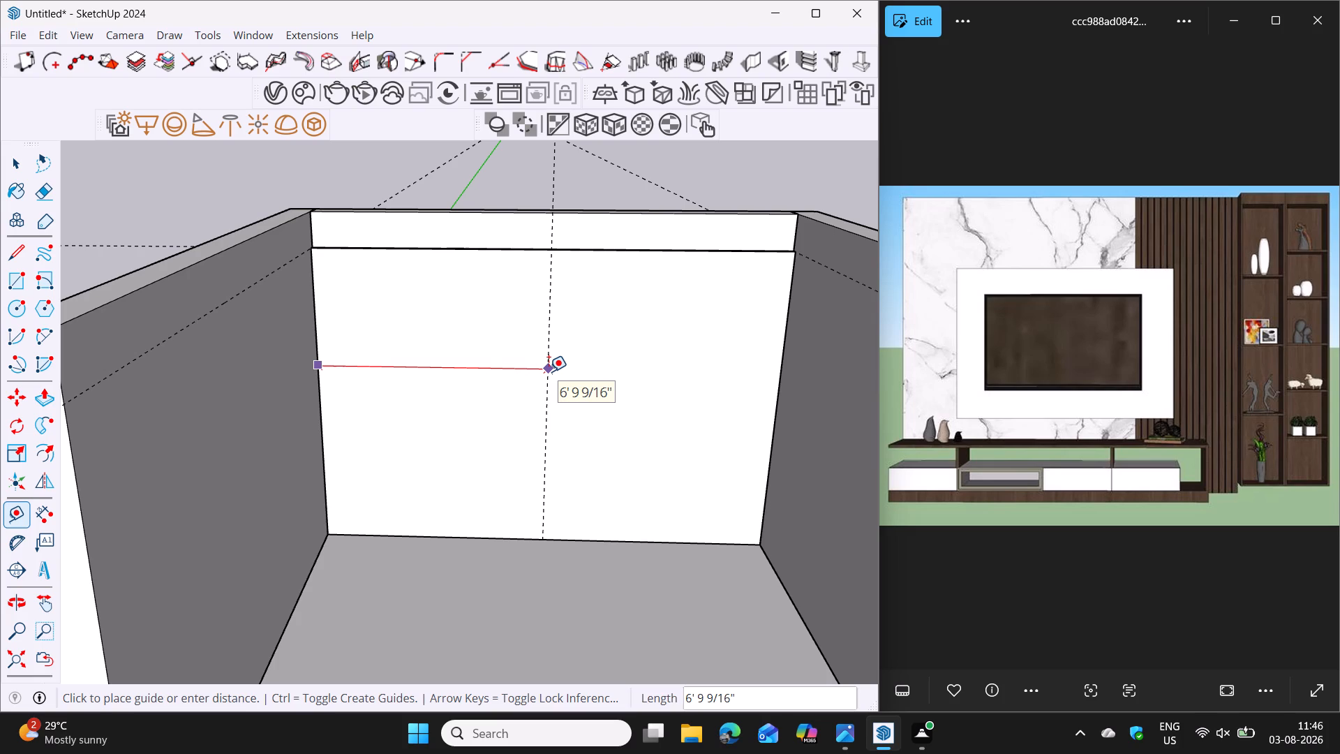
{"action": "type", "text": "6'"}
{"action": "key", "text": "Return"}
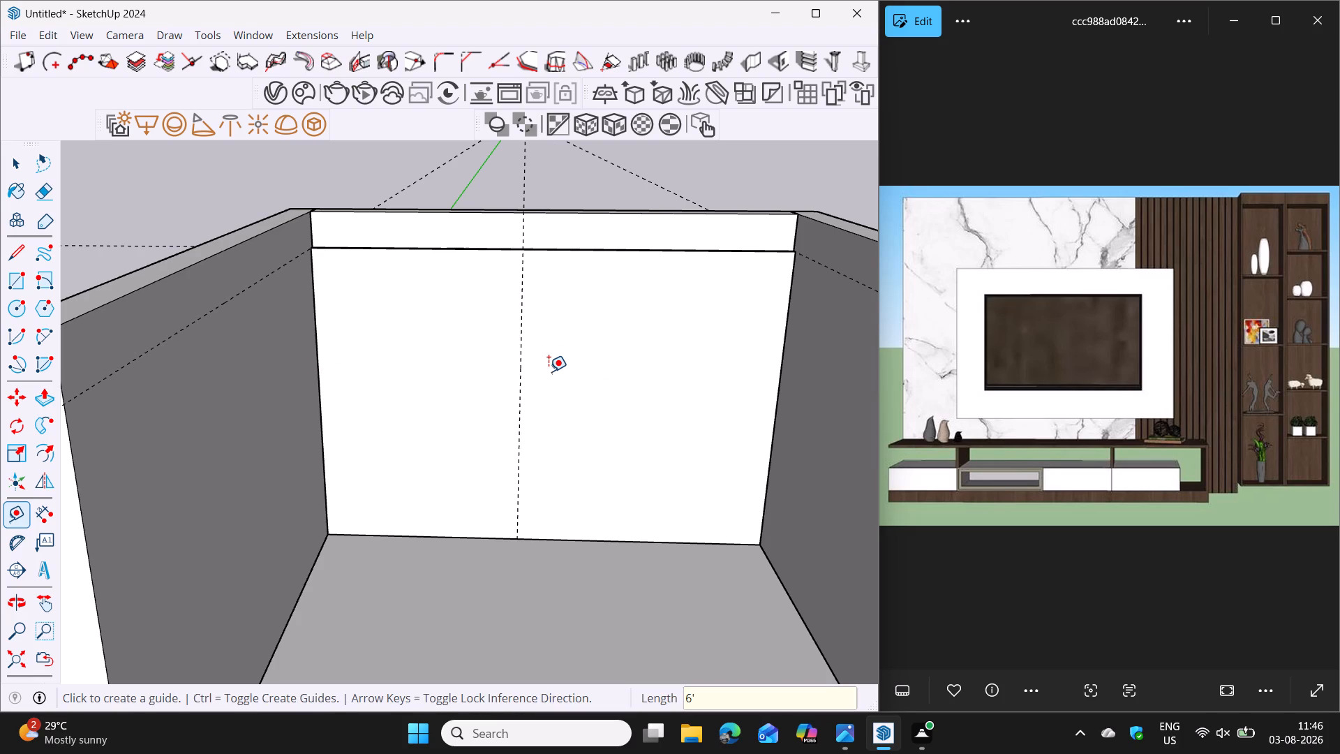
Draw a 2" by 9' vertical strip on the back panel, starting where the 6' guide meets the panel's top edge.
{"action": "middle_click_drag", "start_coordinate": [551, 401], "coordinate": [546, 346]}
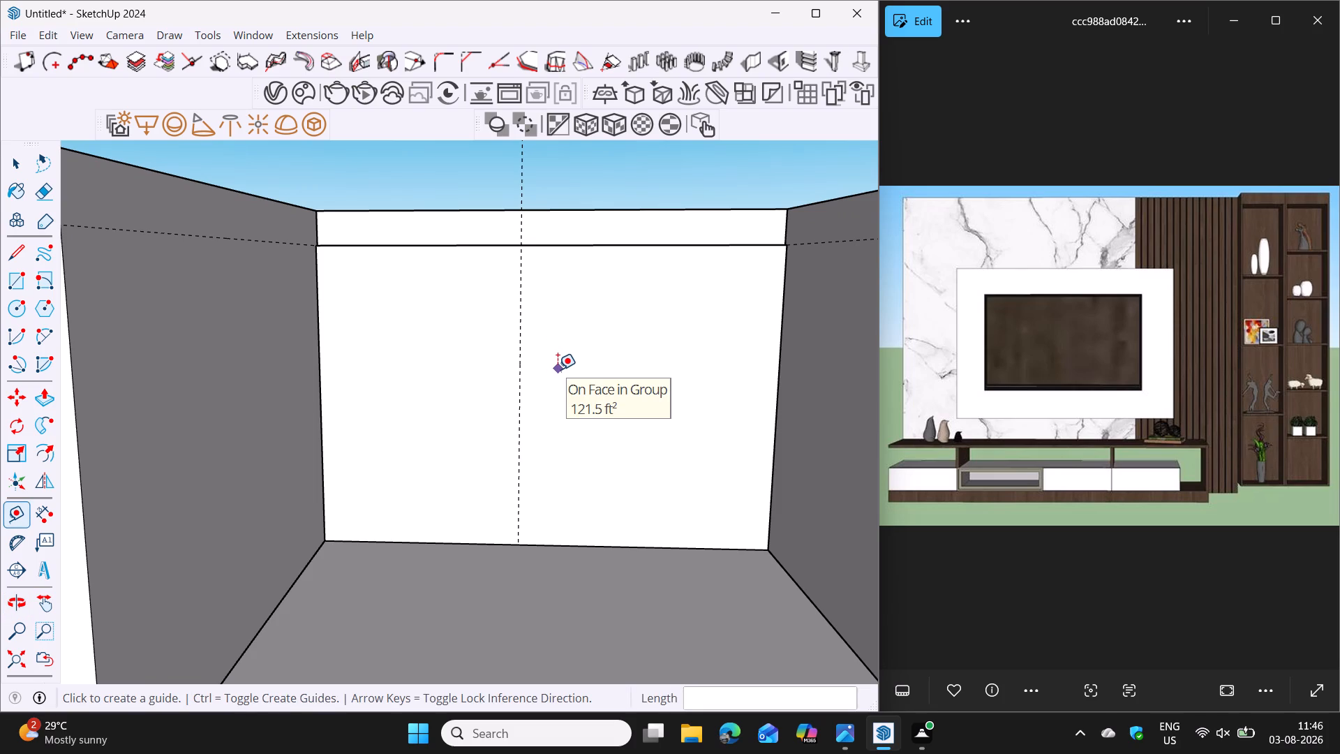
{"action": "scroll", "coordinate": [558, 369], "scroll_direction": "up", "scroll_amount": 1}
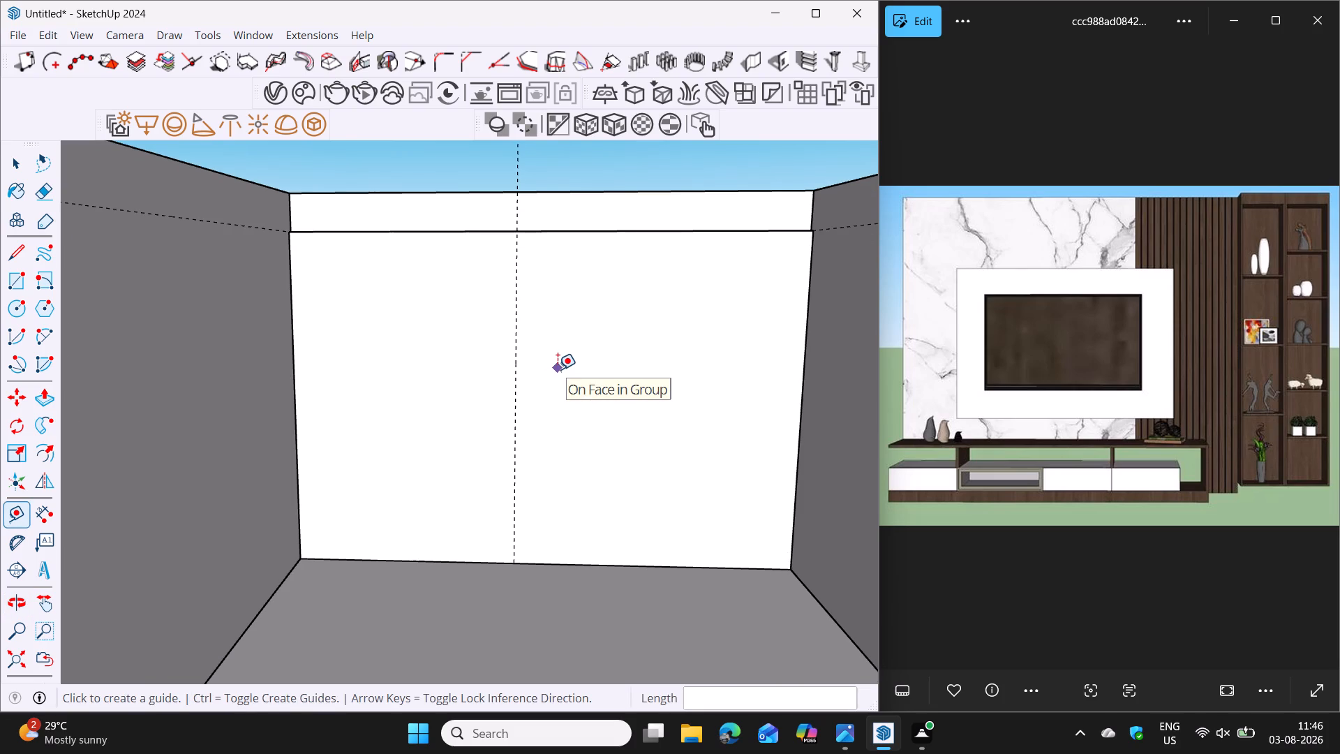
{"action": "key", "text": "r"}
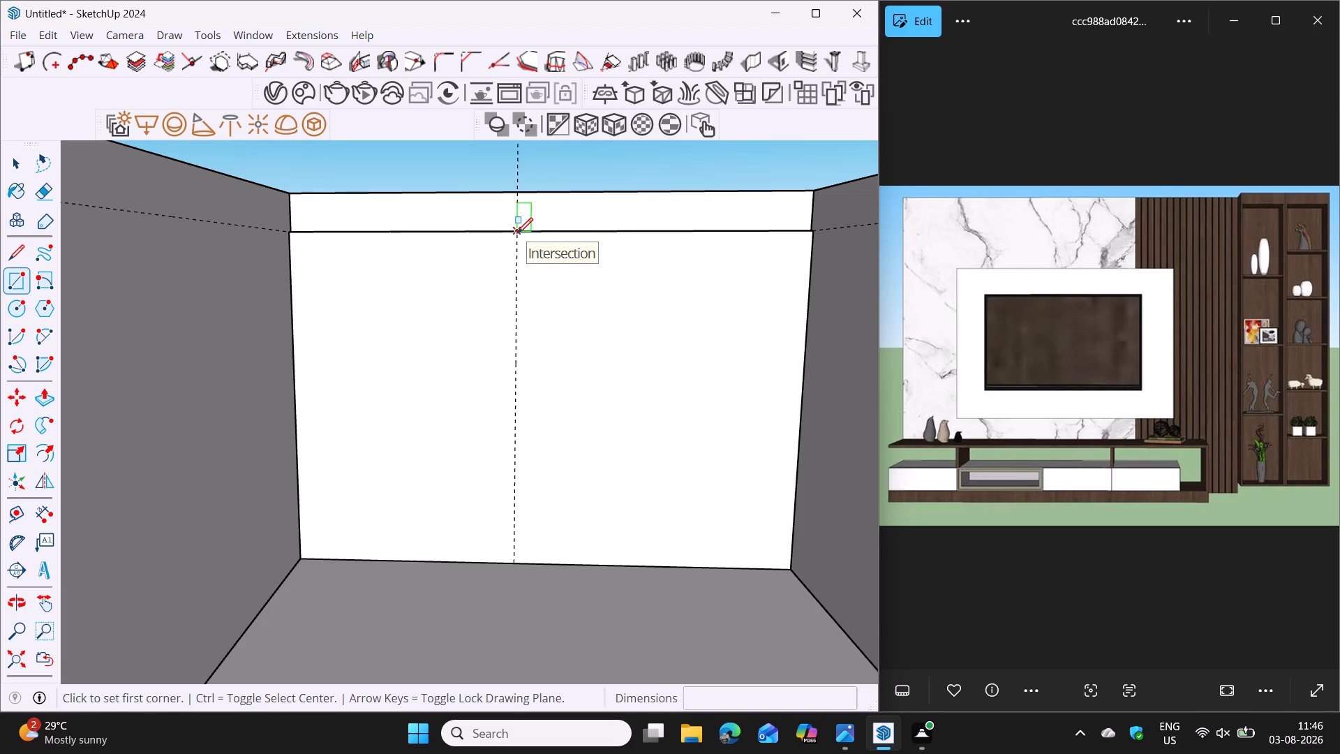
{"action": "left_click", "coordinate": [517, 233]}
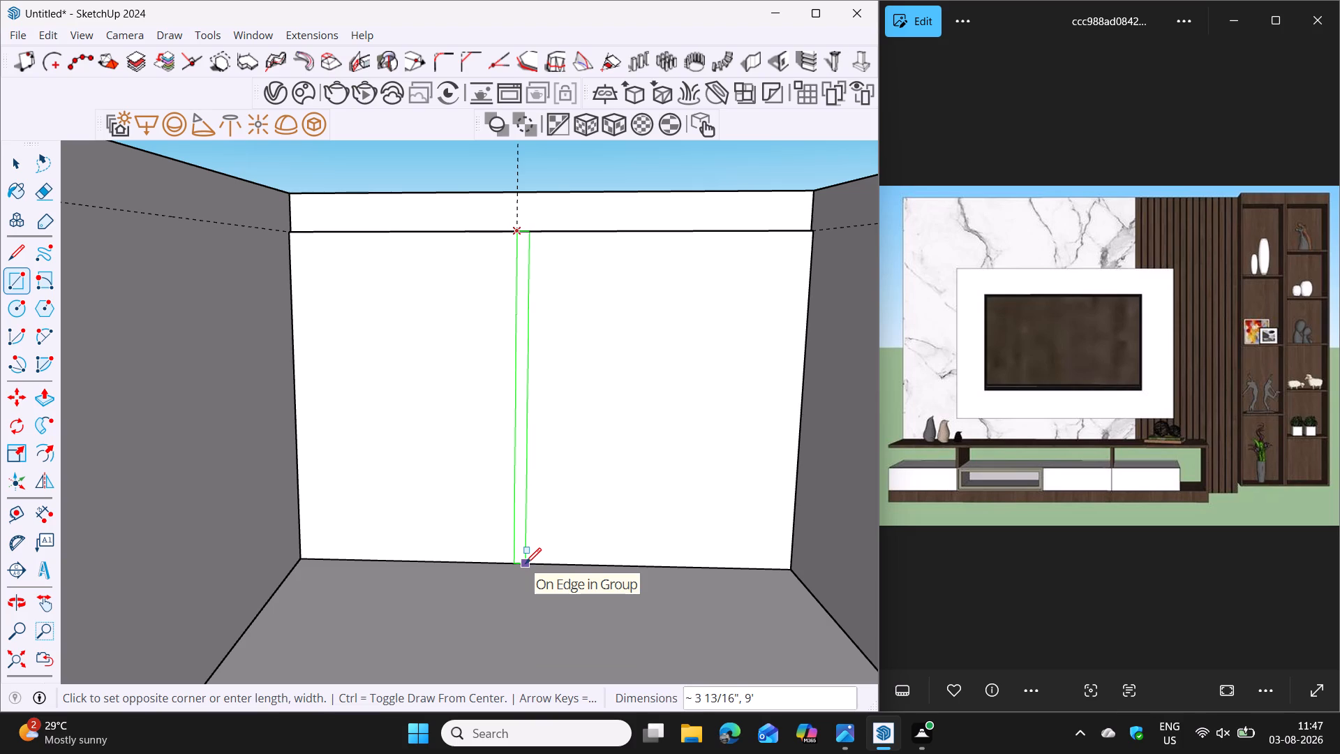
{"action": "key", "text": "2"}
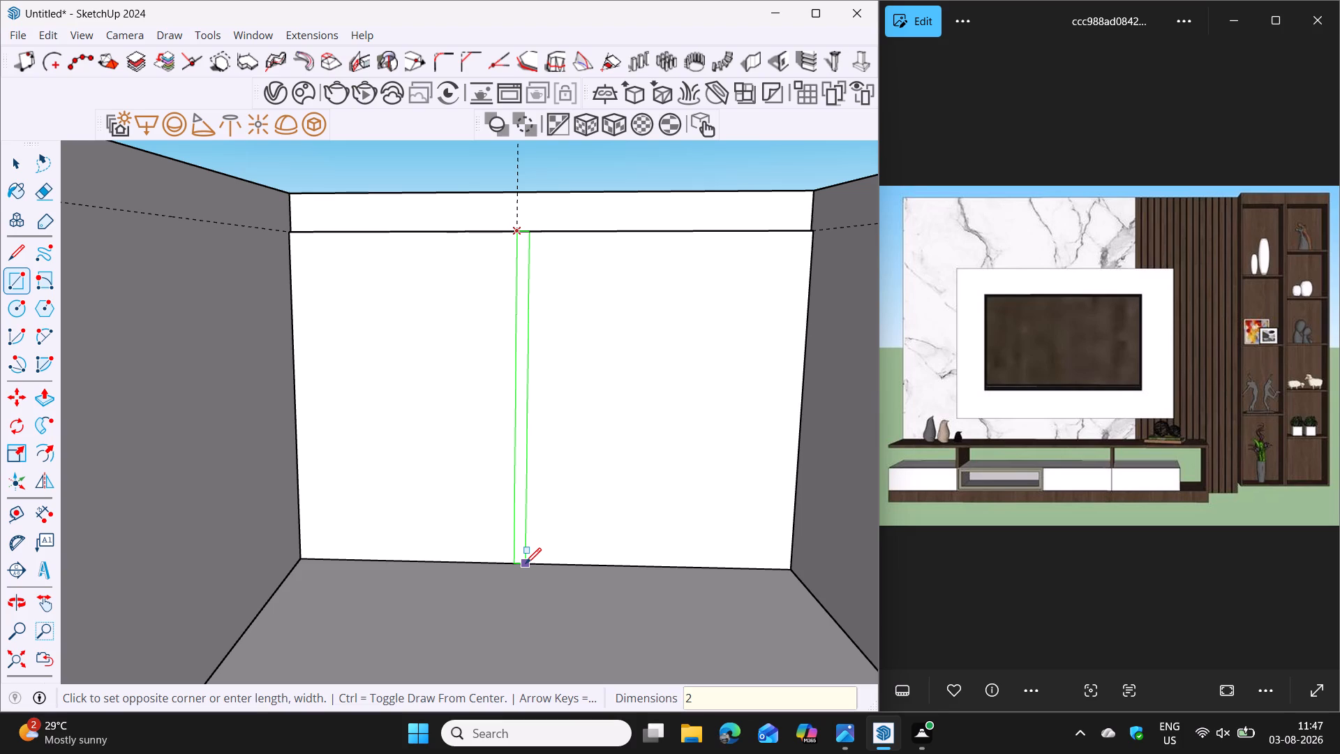
{"action": "key", "text": "comma"}
{"action": "key", "text": "9"}
{"action": "key", "text": "apostrophe"}
{"action": "key", "text": "Return"}
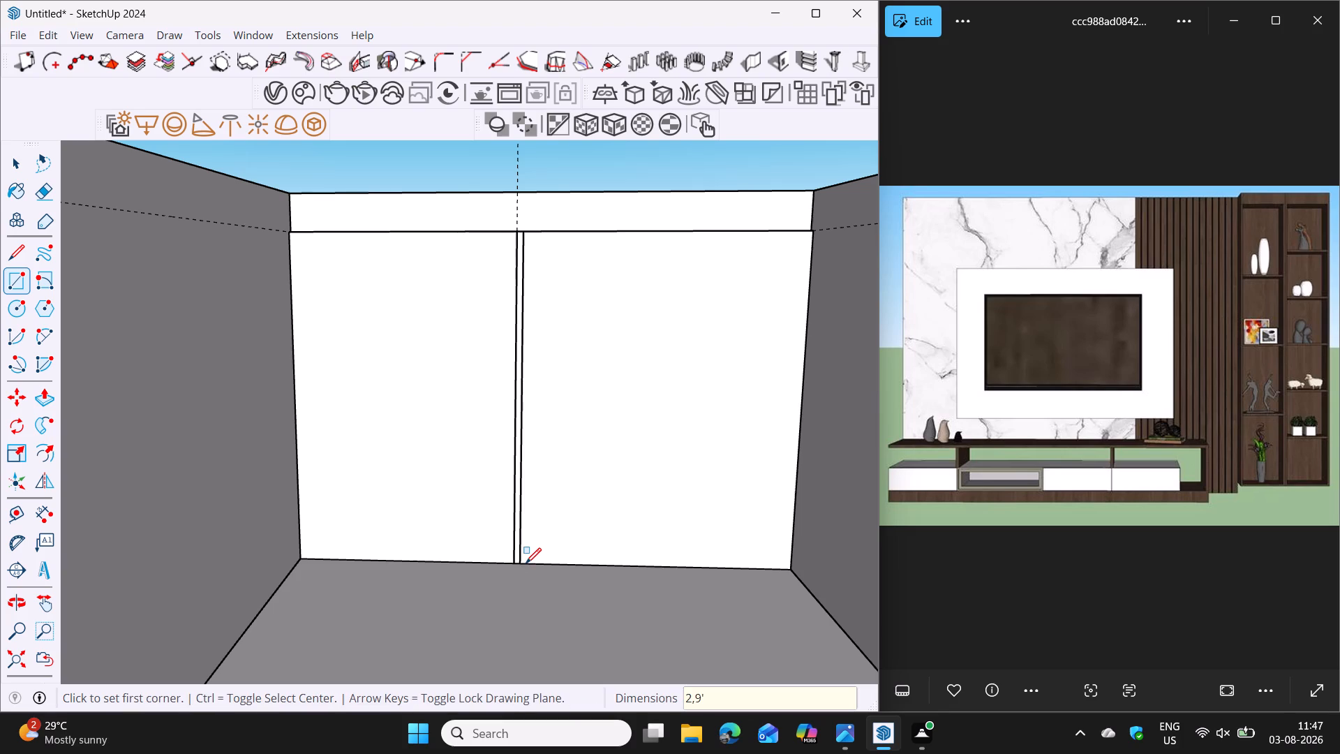
Make the 2" strip's face and edges a component, keeping the default definition settings.
{"action": "key", "text": "space"}
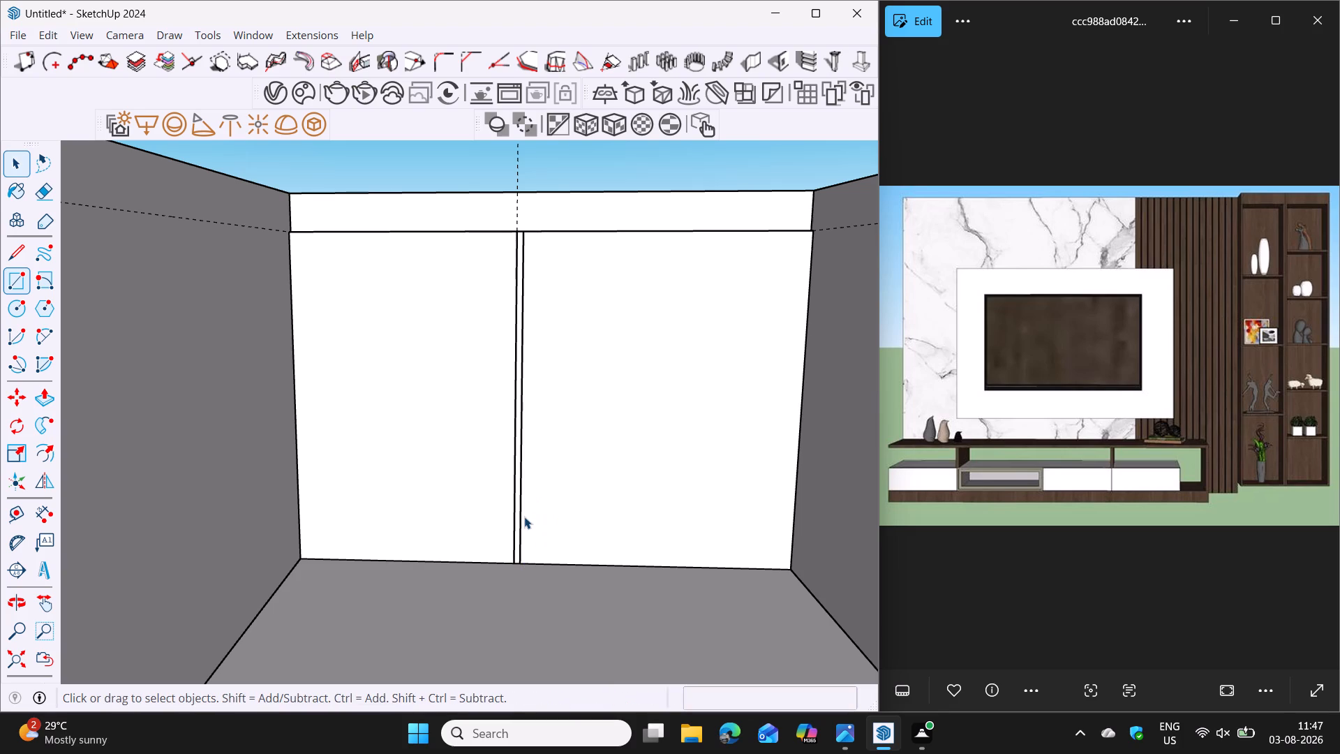
{"action": "left_click", "coordinate": [518, 517]}
{"action": "triple_click", "coordinate": [518, 517]}
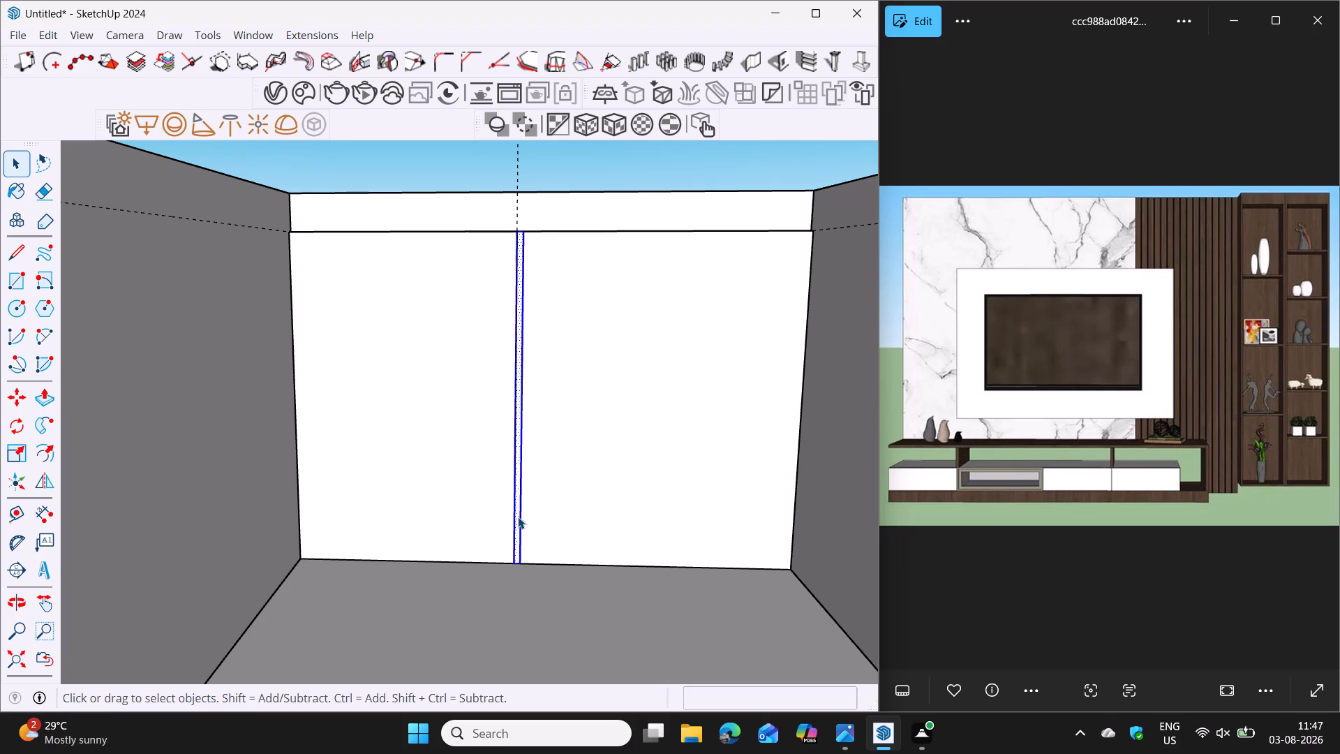
{"action": "right_click", "coordinate": [518, 517]}
{"action": "left_click", "coordinate": [616, 203]}
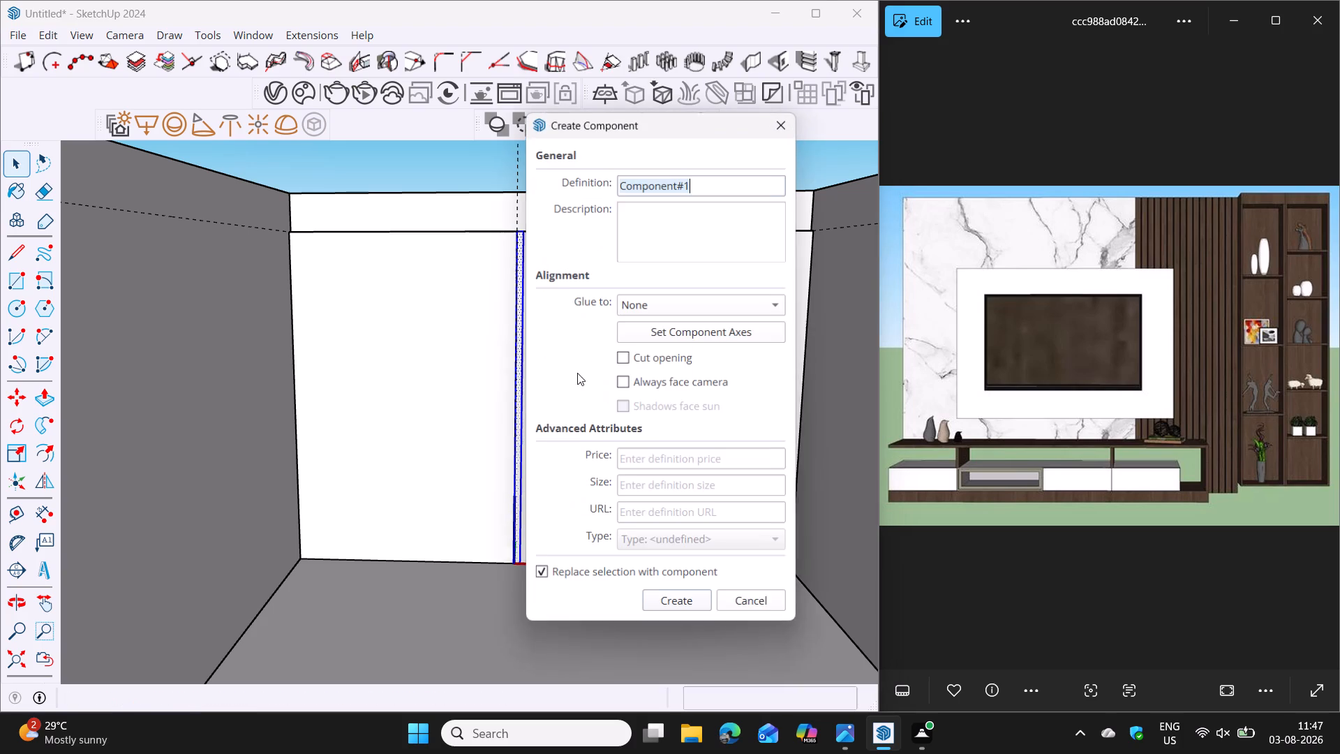
{"action": "left_click", "coordinate": [673, 598]}
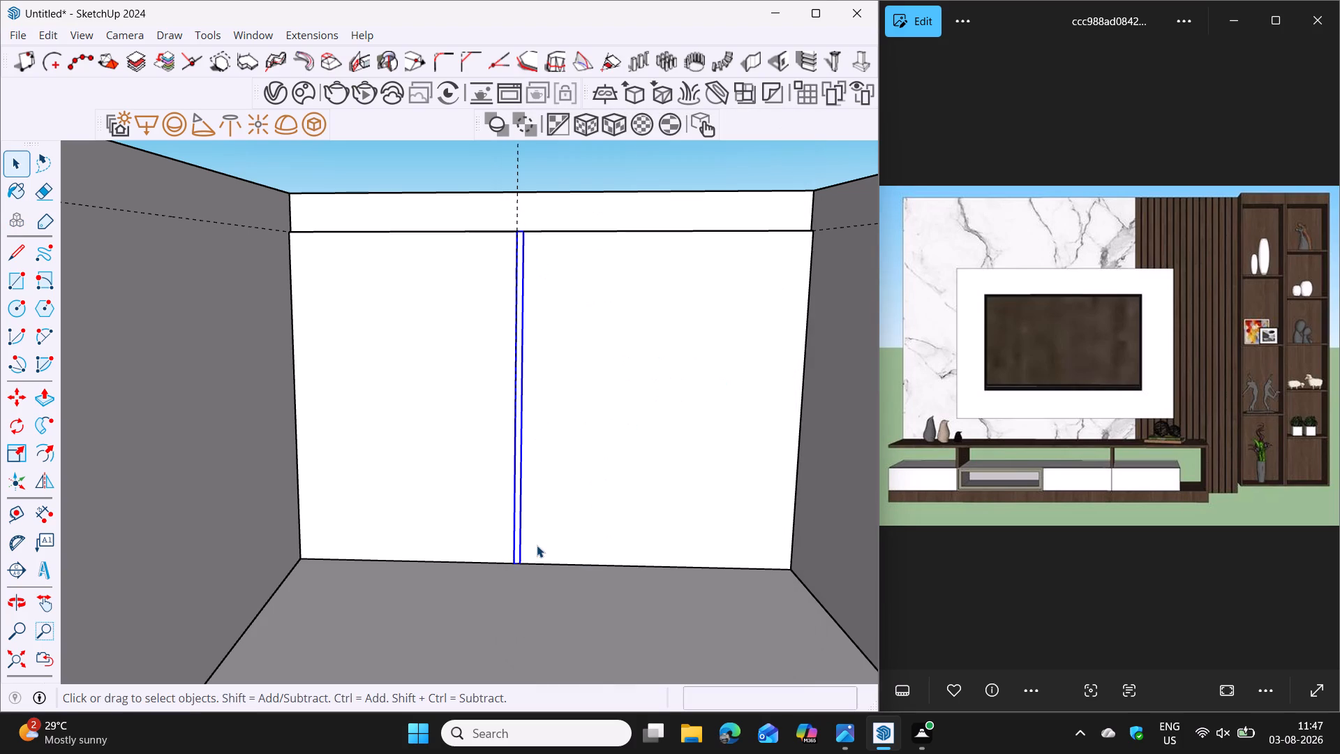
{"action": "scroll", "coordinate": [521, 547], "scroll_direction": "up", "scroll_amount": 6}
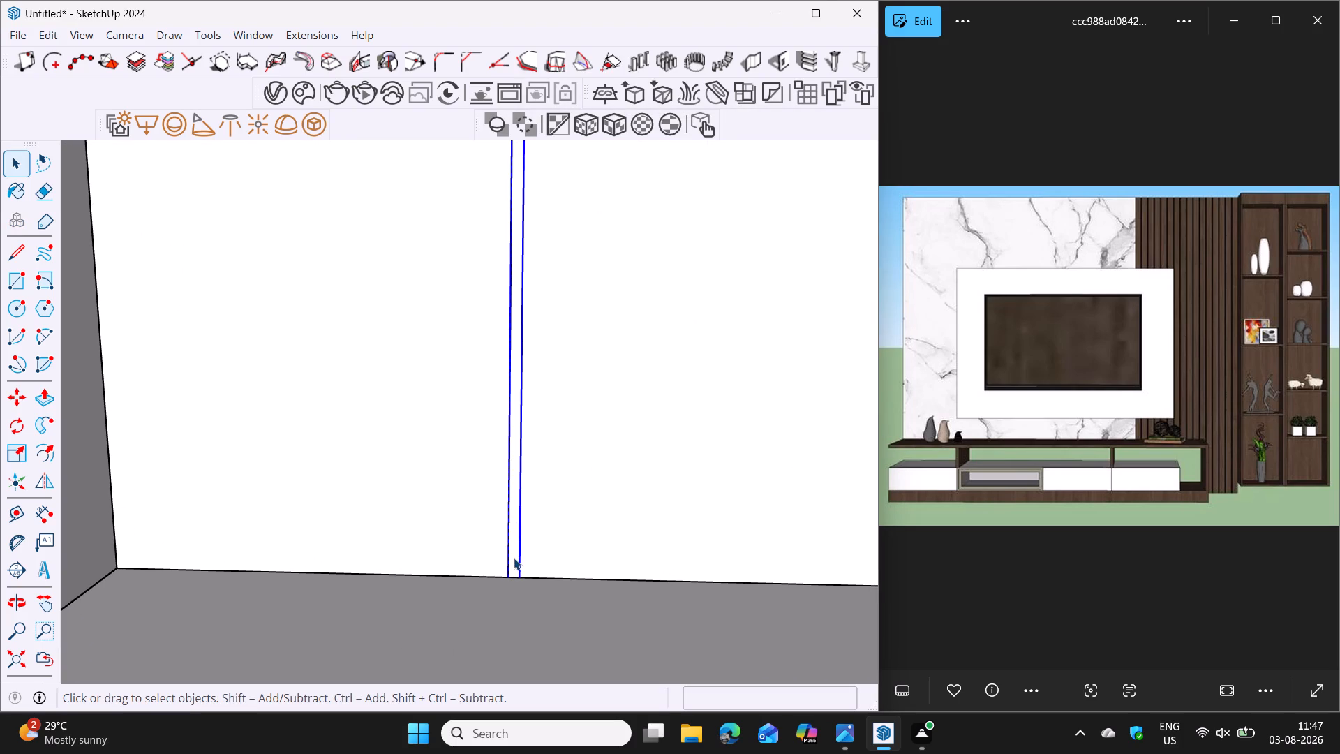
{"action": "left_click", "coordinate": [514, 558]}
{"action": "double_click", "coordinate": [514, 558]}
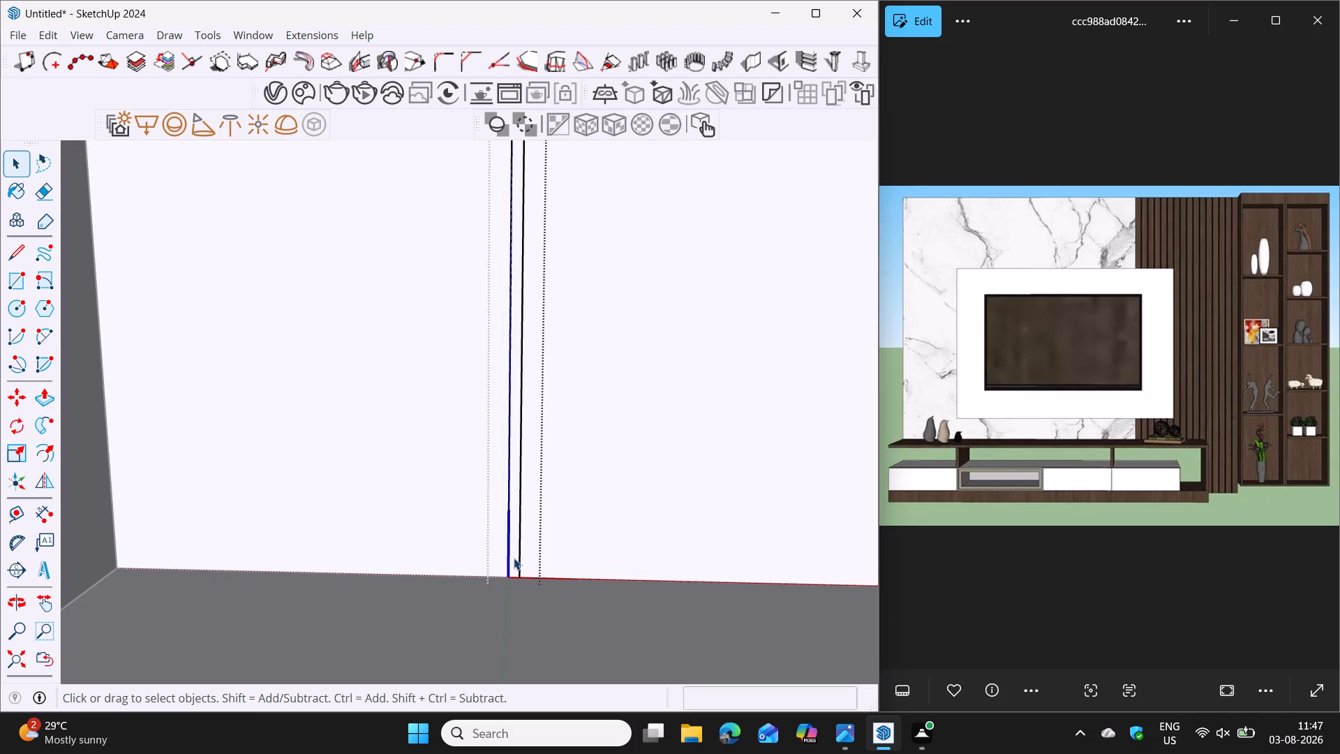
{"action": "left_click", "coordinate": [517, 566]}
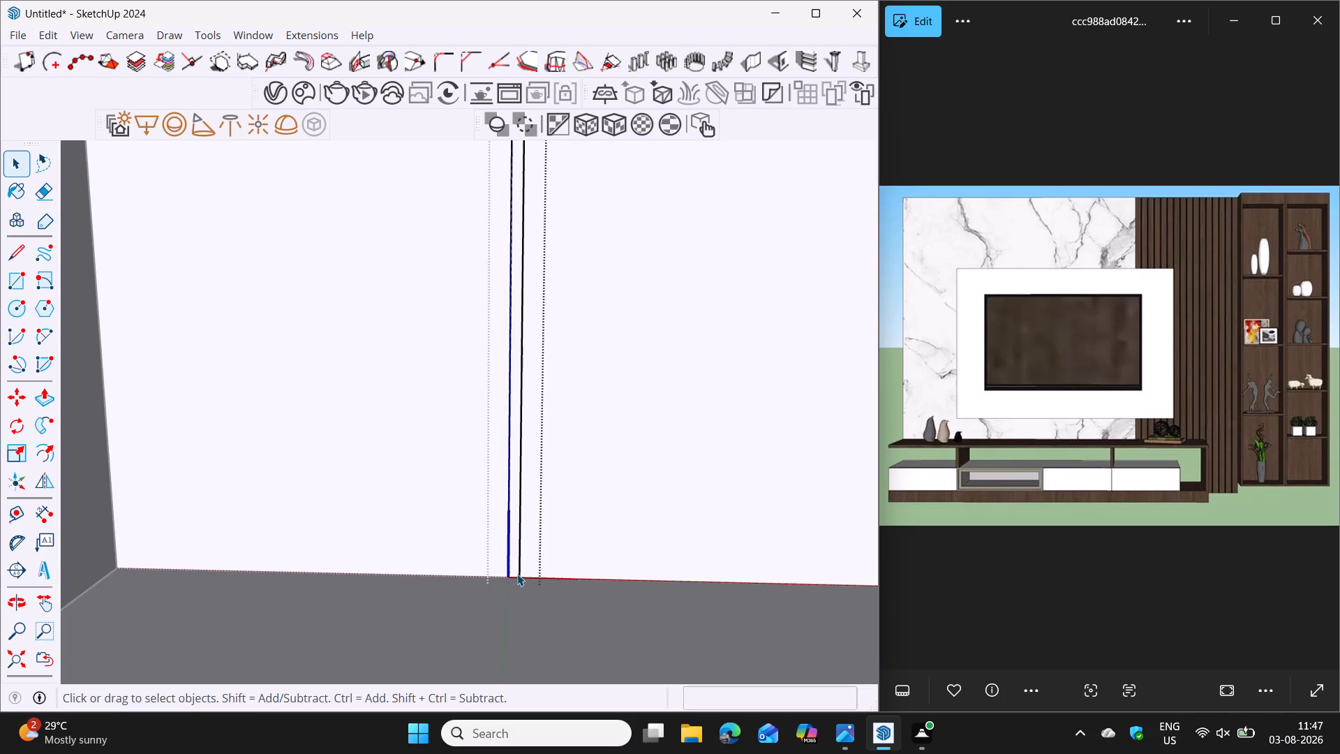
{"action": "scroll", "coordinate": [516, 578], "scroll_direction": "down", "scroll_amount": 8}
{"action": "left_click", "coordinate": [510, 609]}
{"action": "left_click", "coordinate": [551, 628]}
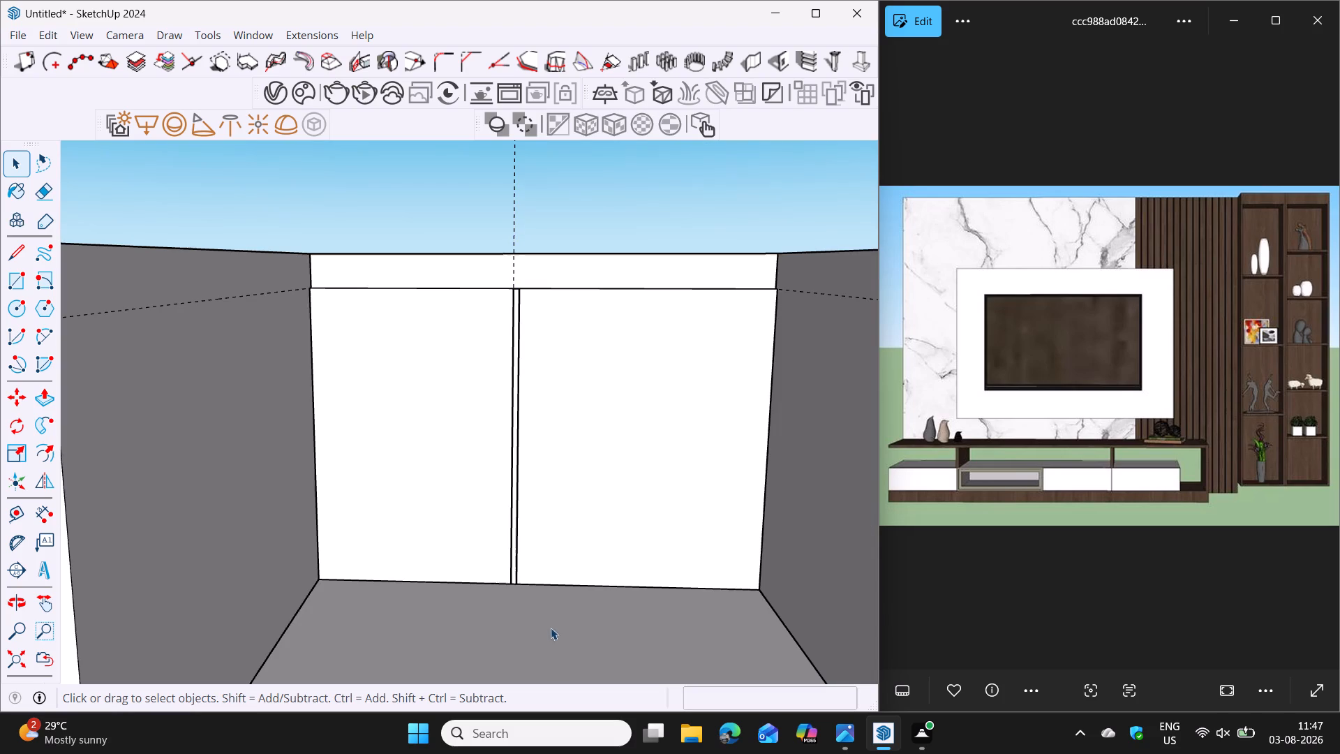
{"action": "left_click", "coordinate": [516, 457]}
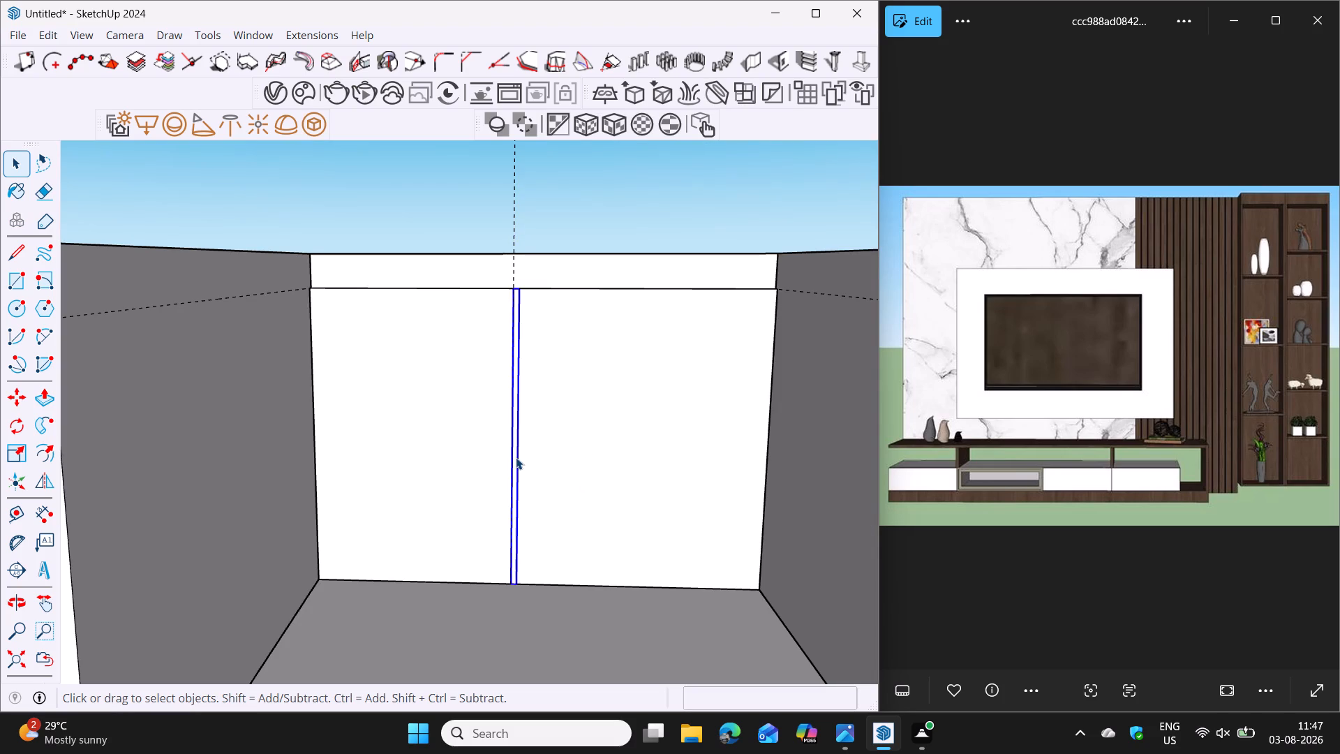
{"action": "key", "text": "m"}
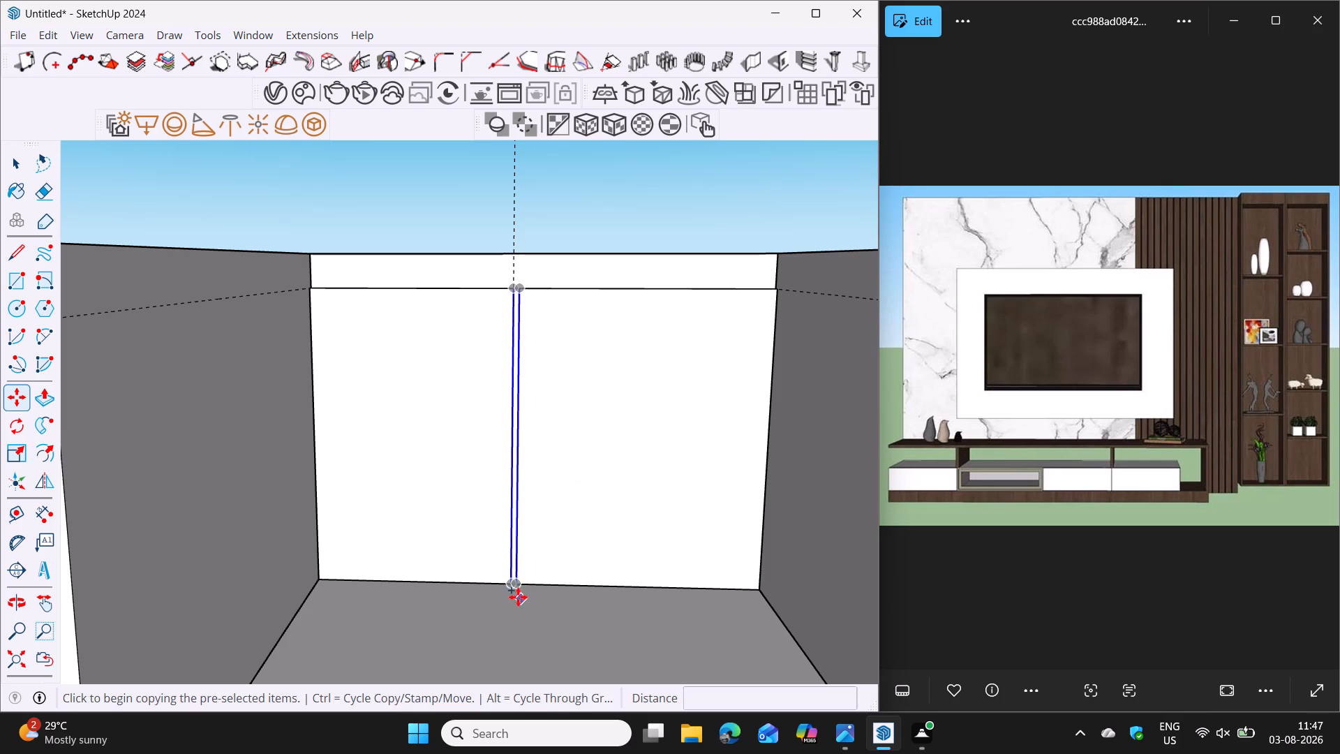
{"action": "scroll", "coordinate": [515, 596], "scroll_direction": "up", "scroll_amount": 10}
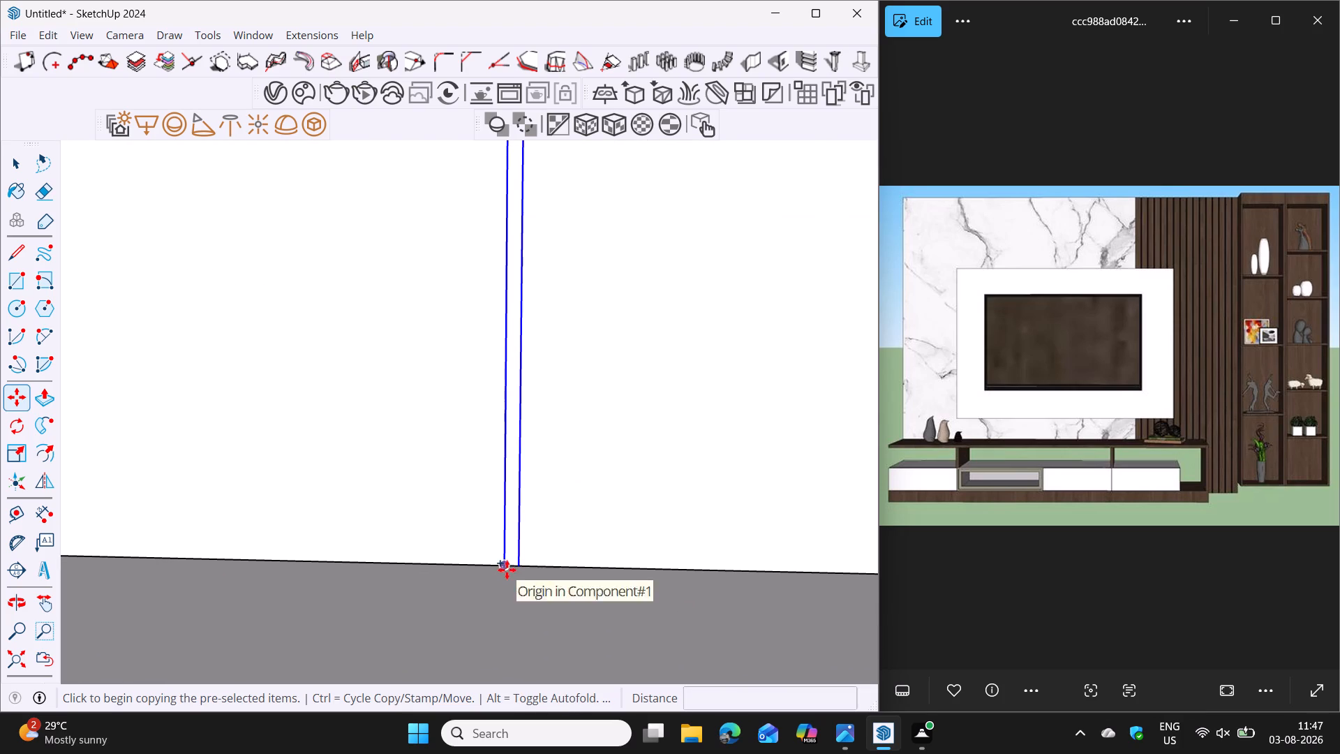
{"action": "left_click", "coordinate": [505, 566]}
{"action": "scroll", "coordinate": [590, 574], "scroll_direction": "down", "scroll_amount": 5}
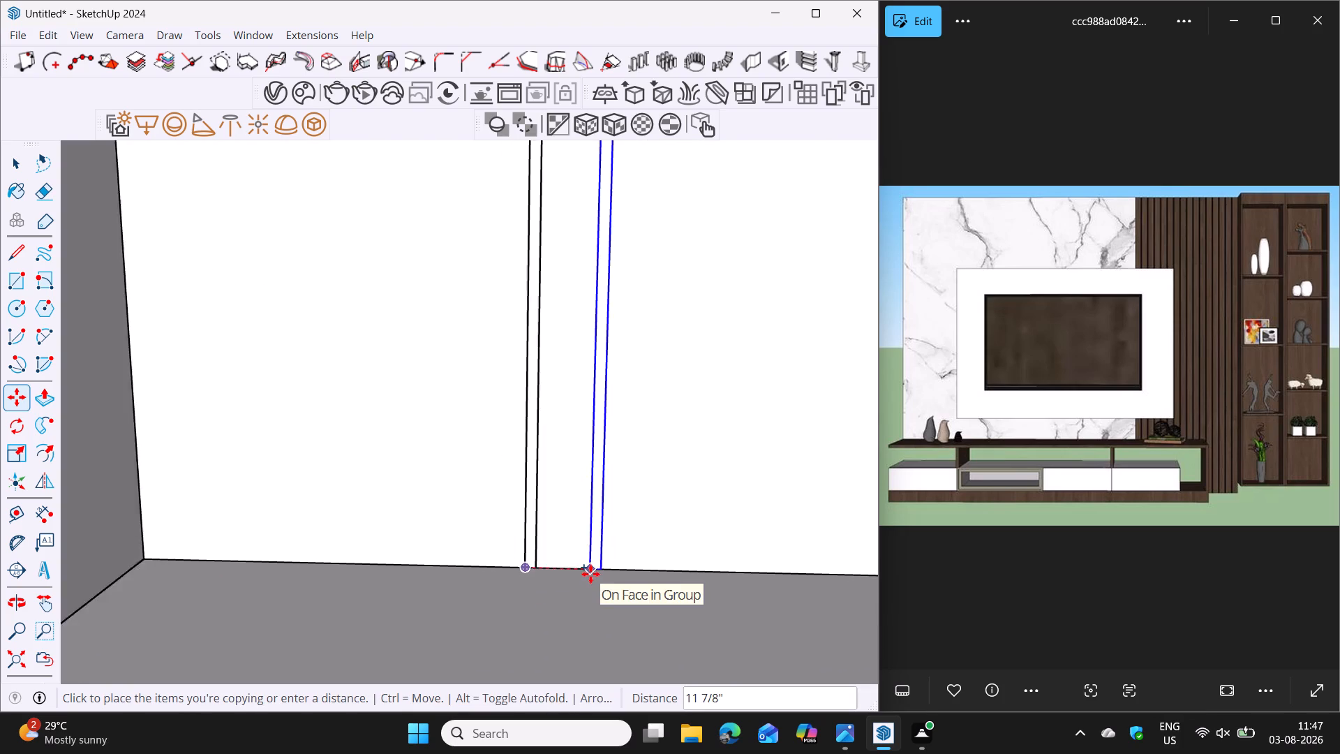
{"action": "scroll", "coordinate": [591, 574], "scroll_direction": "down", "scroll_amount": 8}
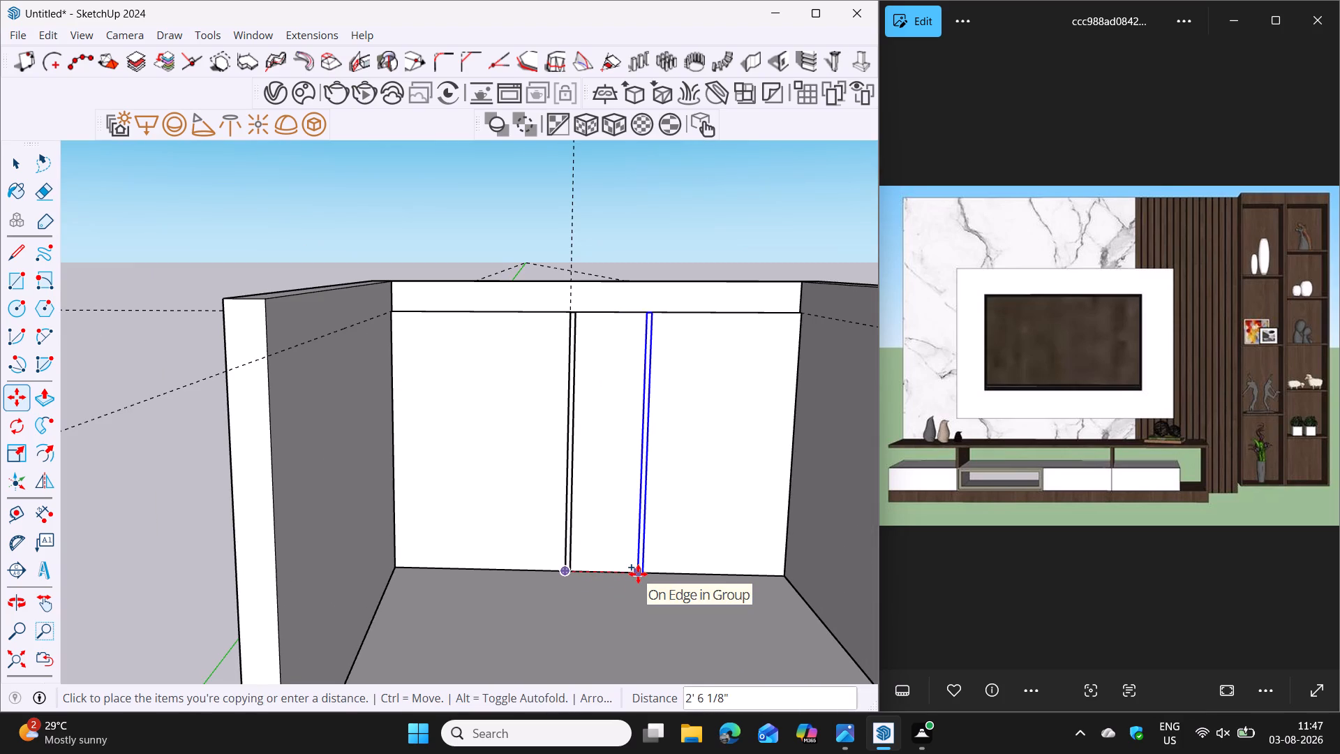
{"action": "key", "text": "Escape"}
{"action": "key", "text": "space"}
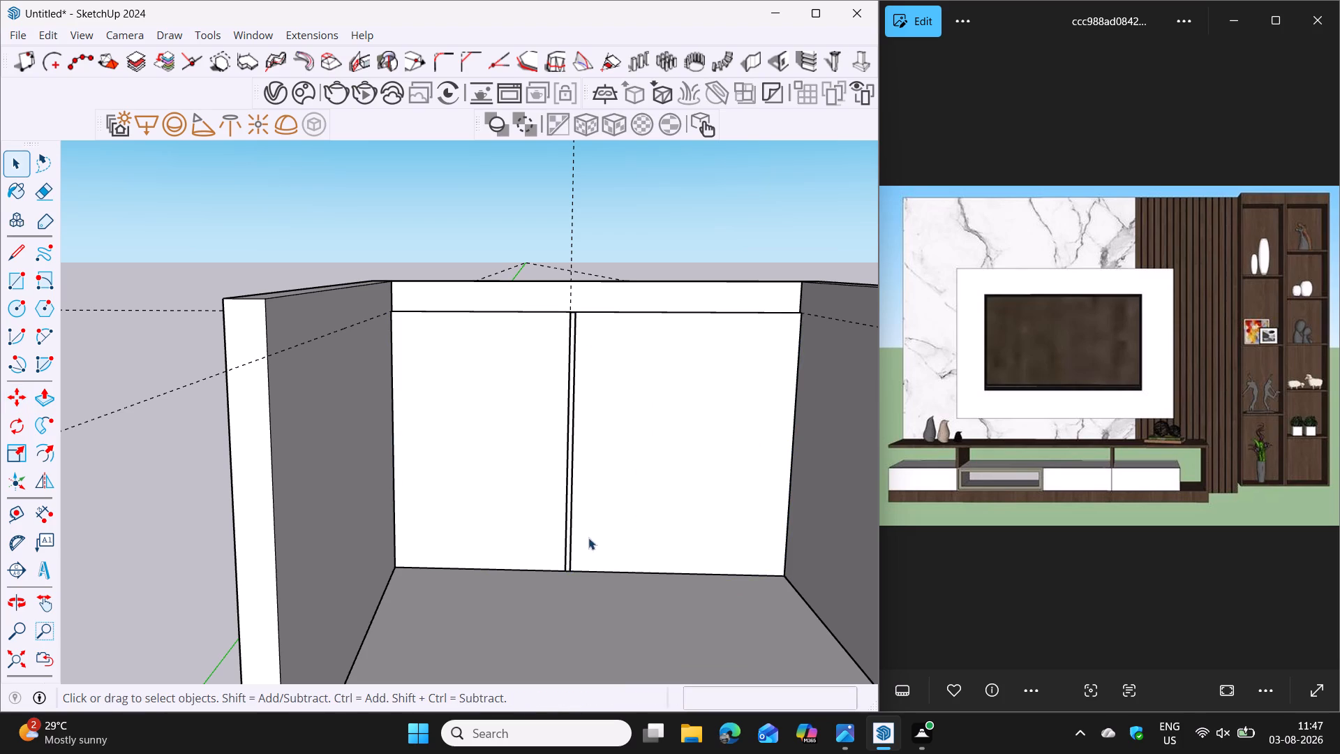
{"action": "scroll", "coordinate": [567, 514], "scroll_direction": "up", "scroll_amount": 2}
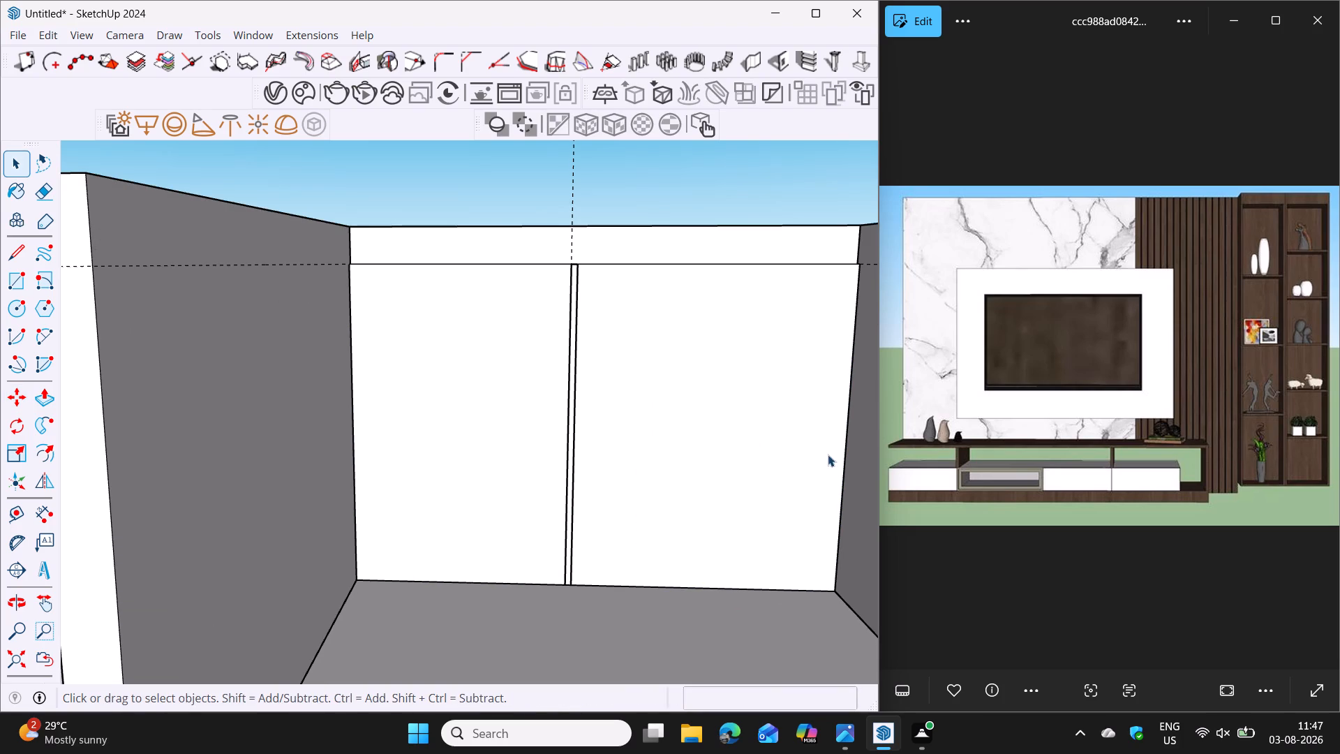
Place a vertical guide on the back panel 2' in from its right edge.
{"action": "key", "text": "t"}
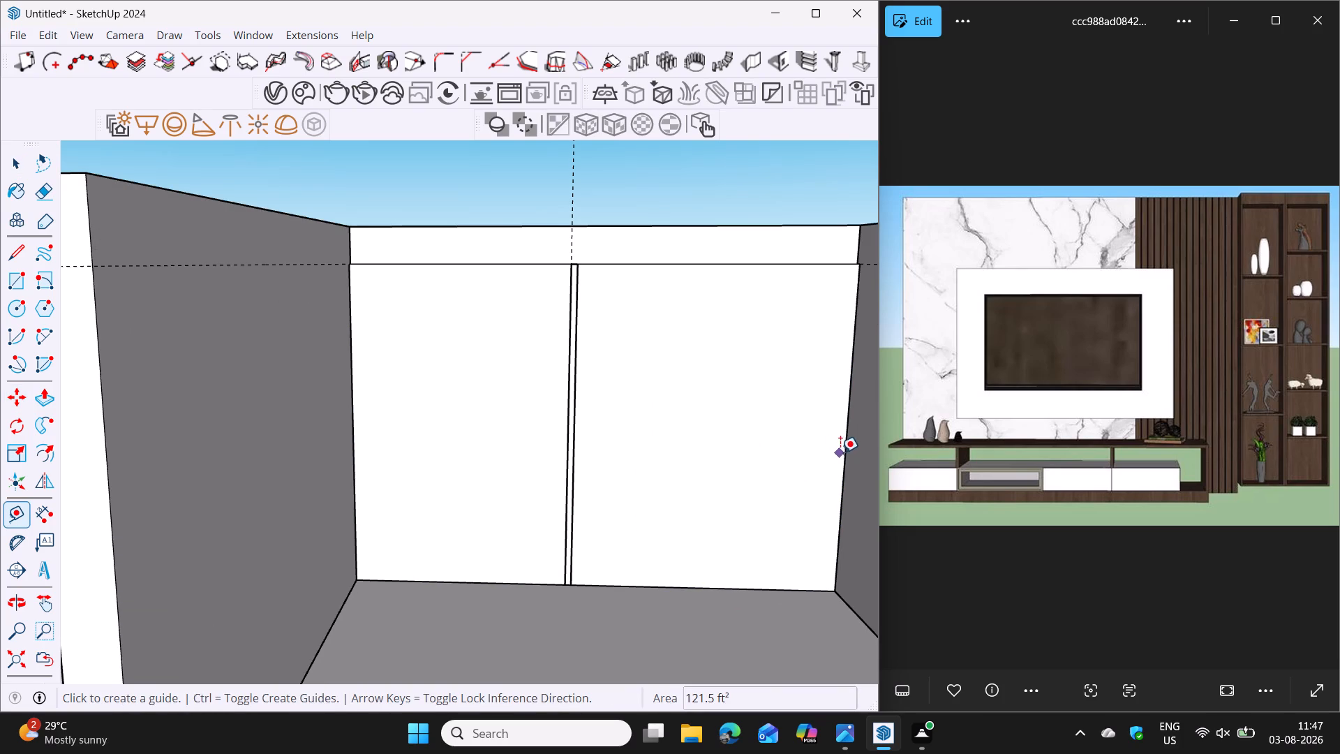
{"action": "left_click", "coordinate": [842, 447]}
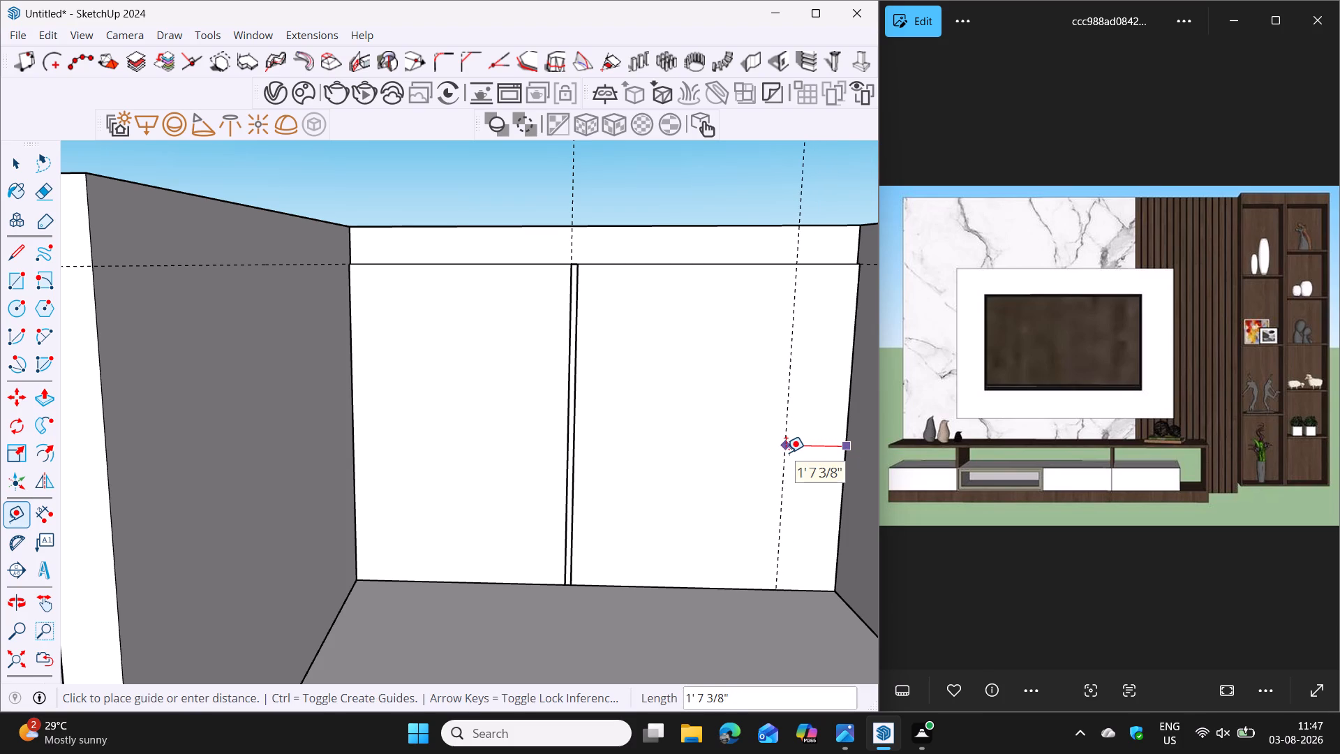
{"action": "type", "text": "2'"}
{"action": "key", "text": "Return"}
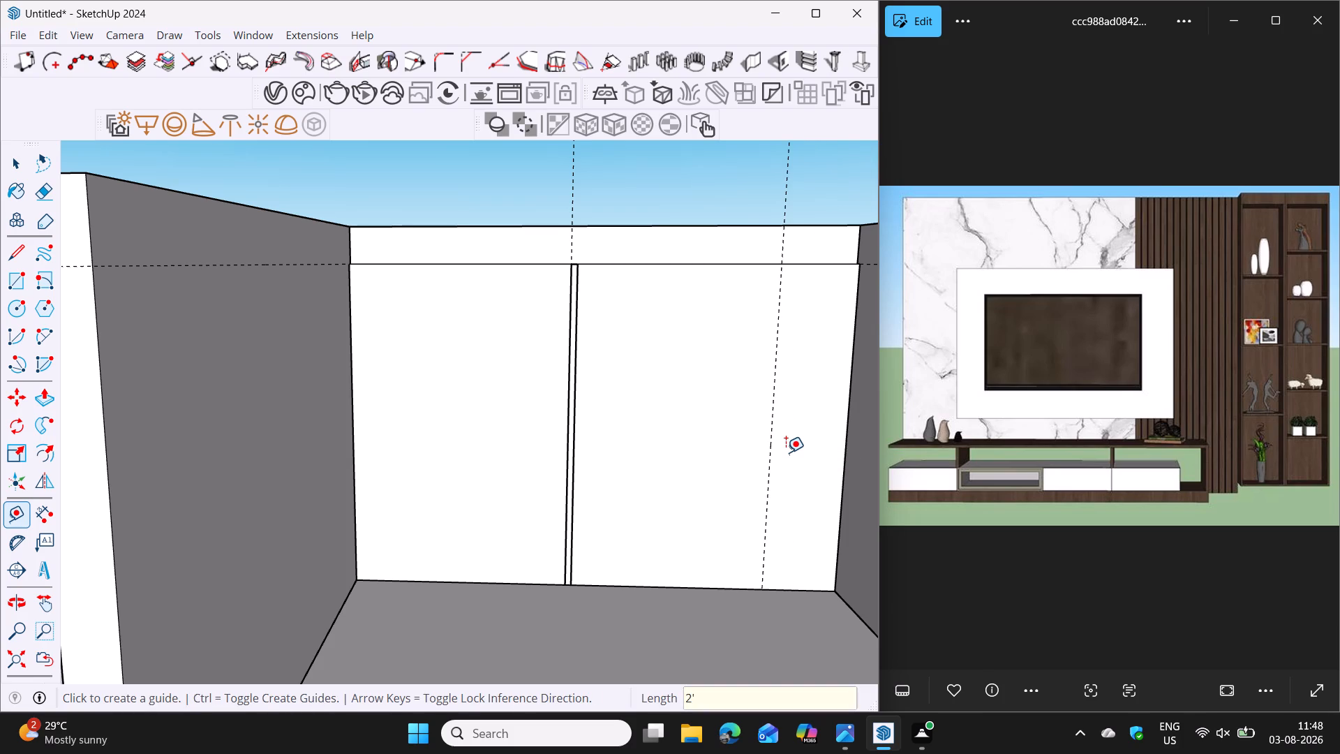
{"action": "middle_click_drag", "start_coordinate": [776, 449], "coordinate": [745, 429]}
{"action": "middle_click_drag", "start_coordinate": [796, 452], "coordinate": [689, 457], "text": "shift"}
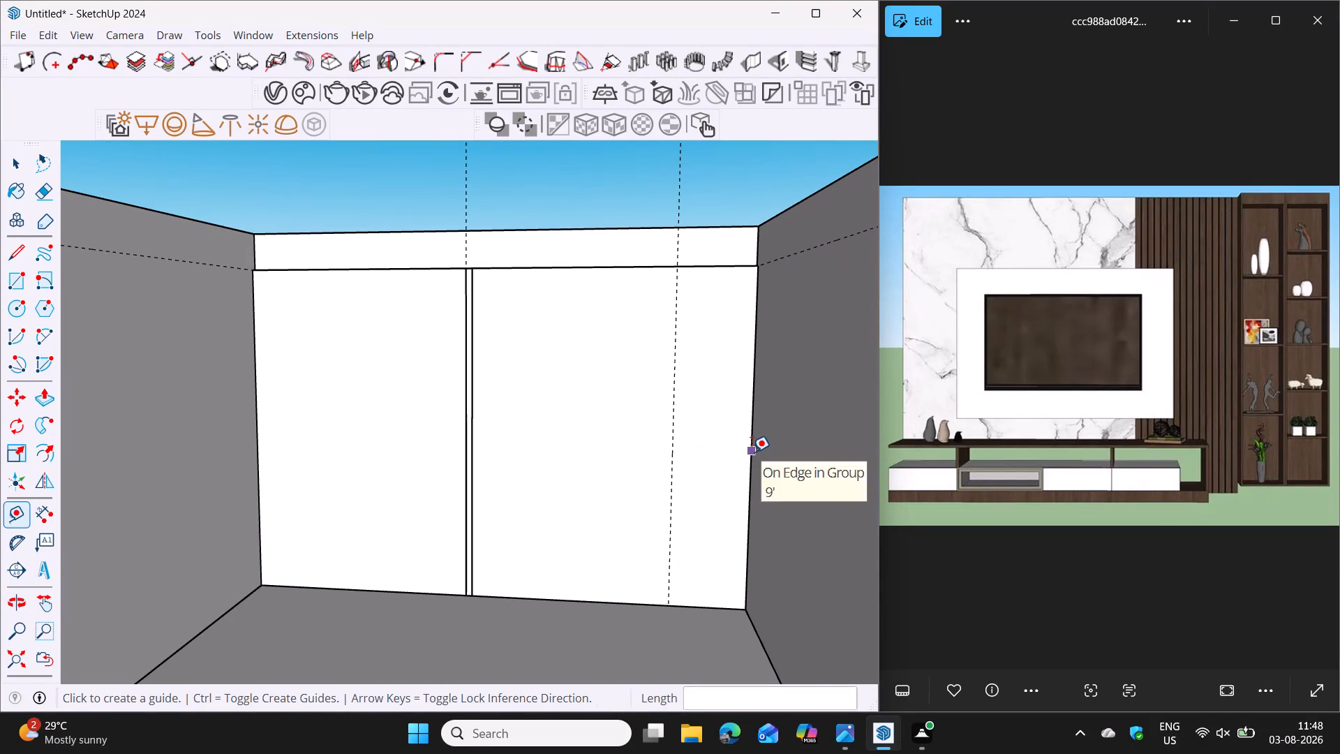
{"action": "left_click", "coordinate": [752, 451]}
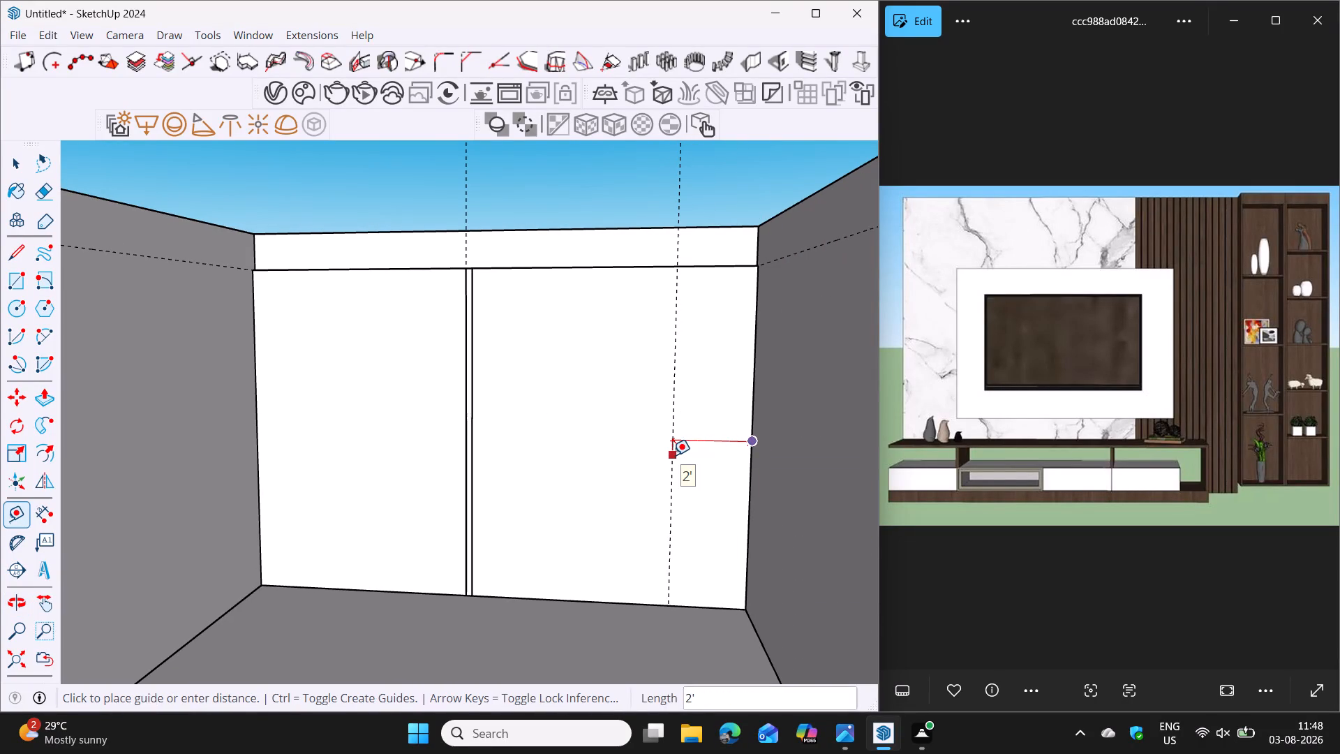
{"action": "key", "text": "Escape"}
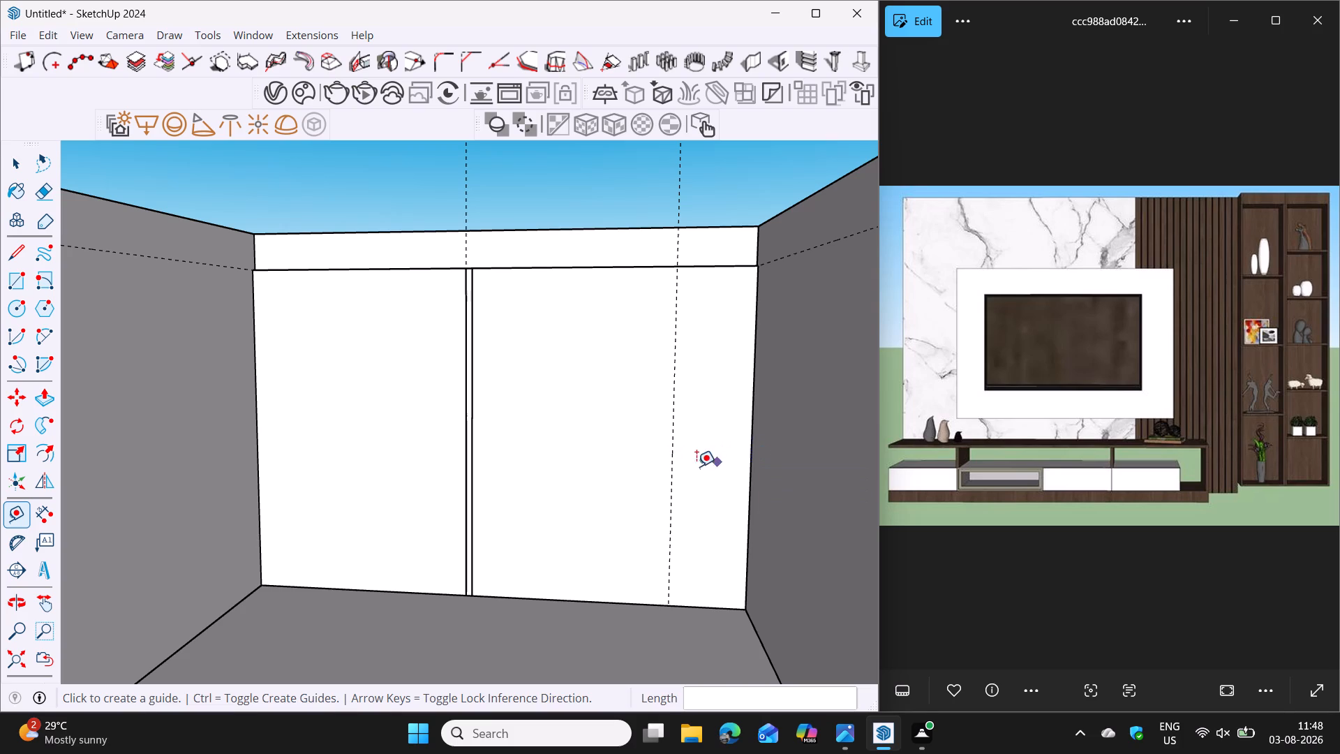
Copy the 2" strip component 5' 4" along the back panel's bottom edge so its right corner meets the 2' guide.
{"action": "middle_click_drag", "start_coordinate": [590, 513], "coordinate": [633, 513]}
{"action": "key", "text": "space"}
{"action": "scroll", "coordinate": [479, 562], "scroll_direction": "up", "scroll_amount": 2}
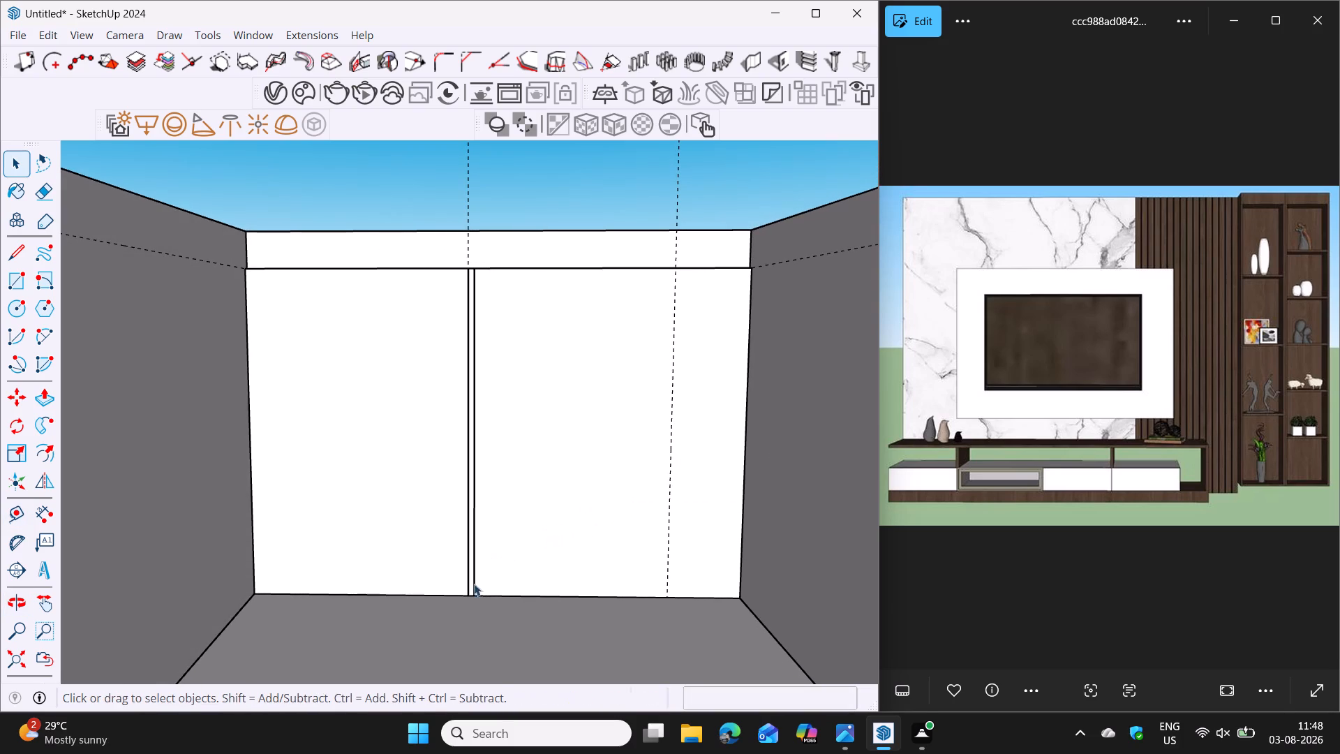
{"action": "scroll", "coordinate": [474, 584], "scroll_direction": "up", "scroll_amount": 4}
{"action": "left_click", "coordinate": [472, 601]}
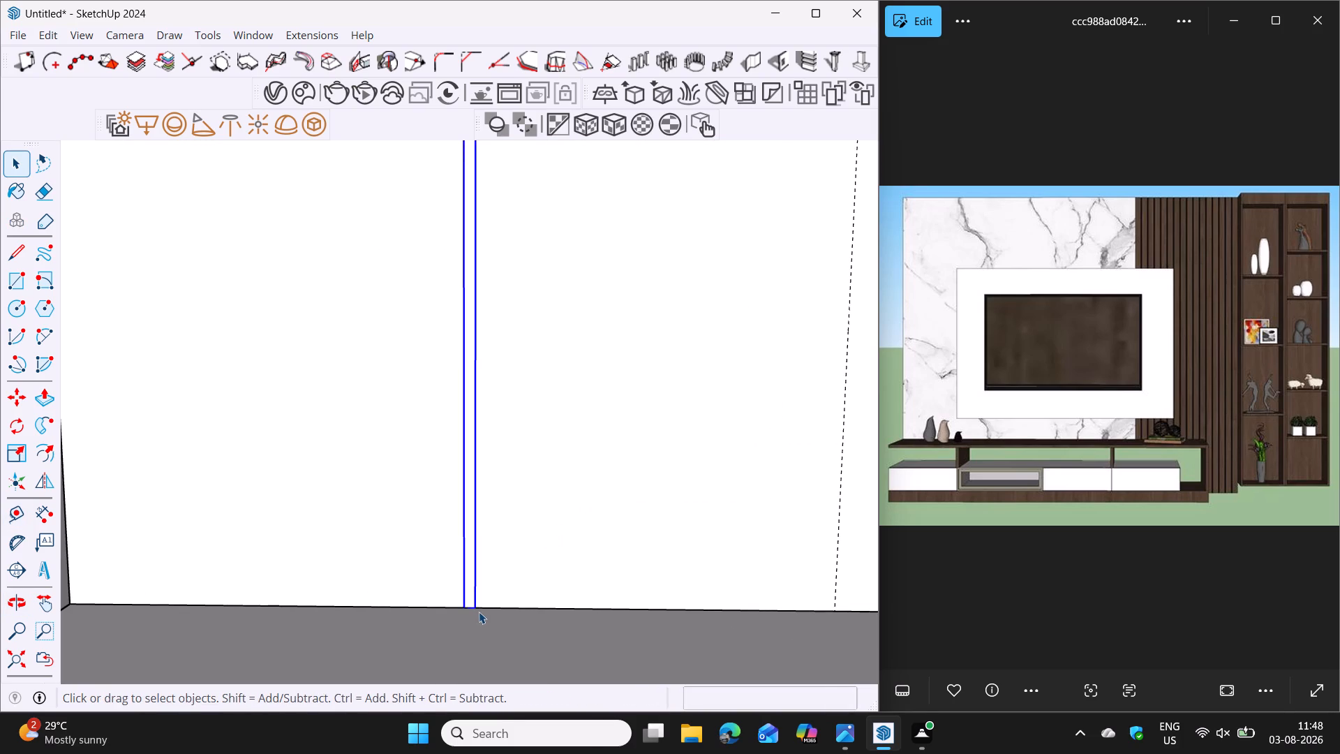
{"action": "key", "text": "m"}
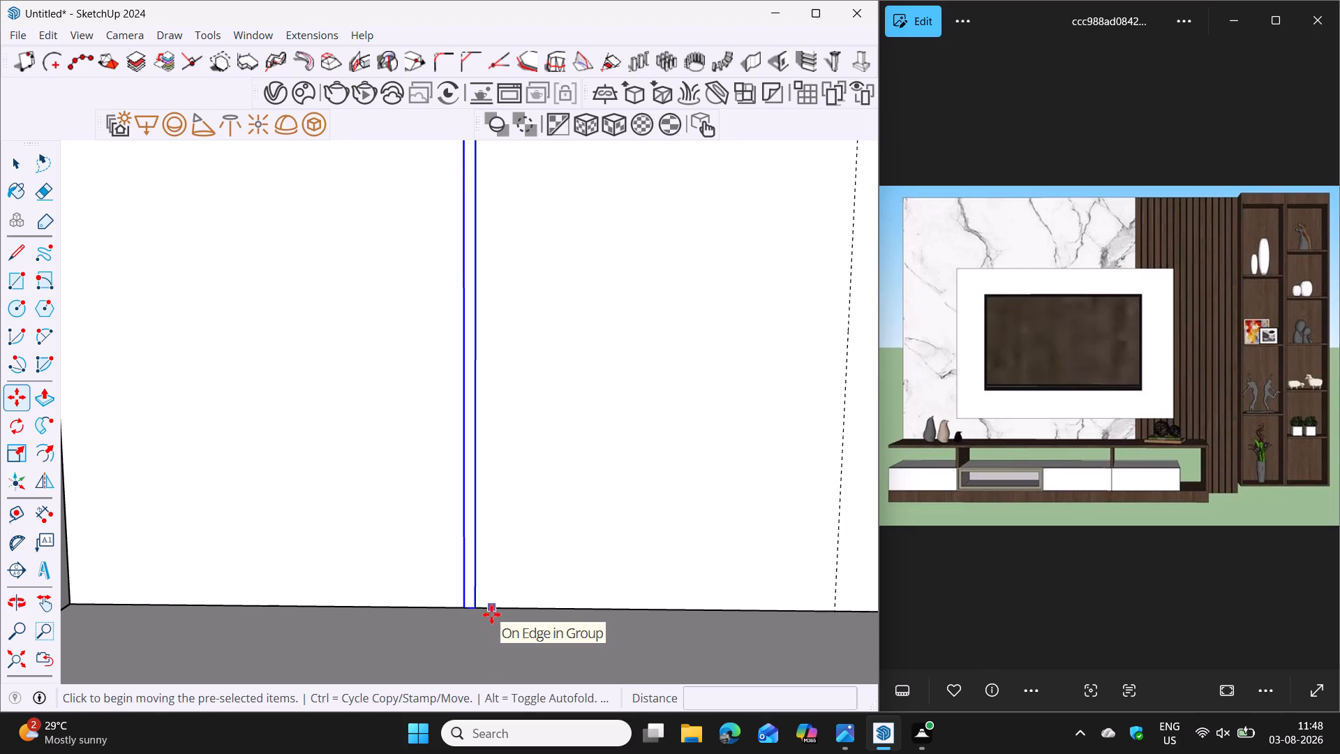
{"action": "left_click", "coordinate": [478, 609]}
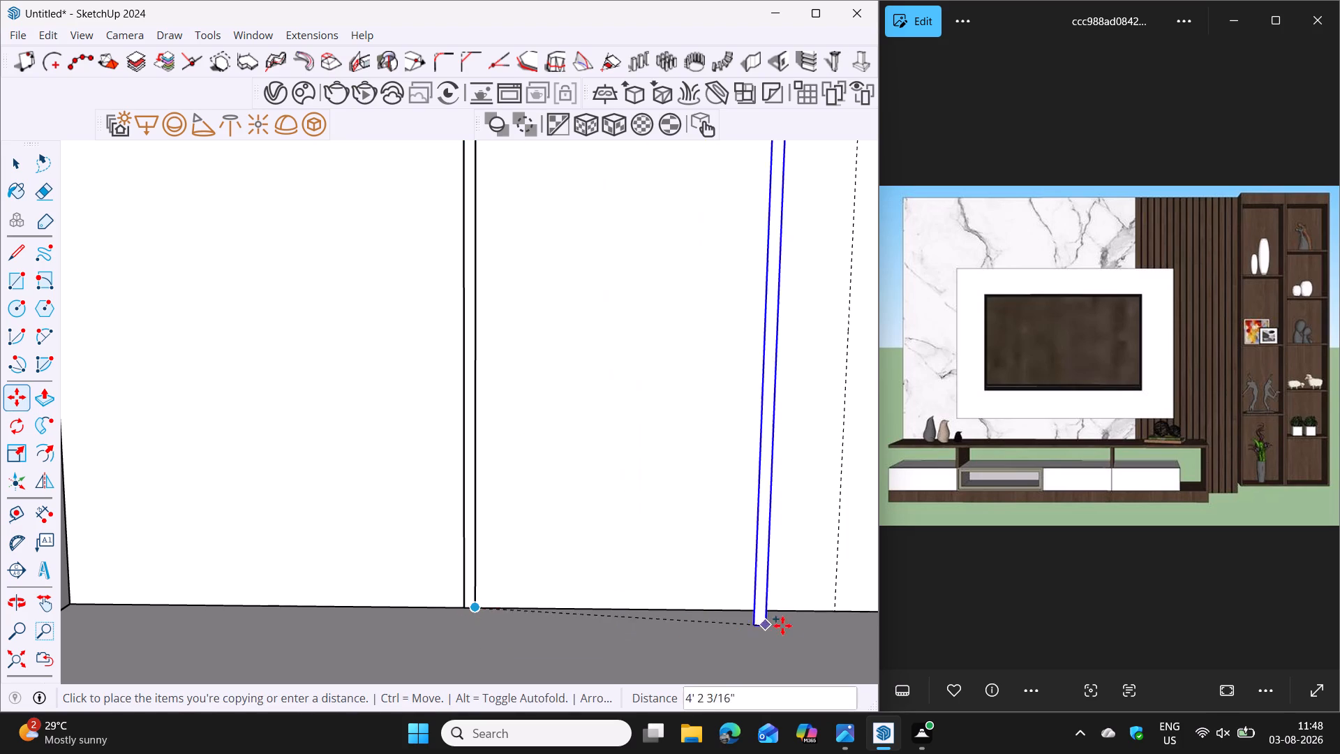
{"action": "scroll", "coordinate": [838, 612], "scroll_direction": "up", "scroll_amount": 3}
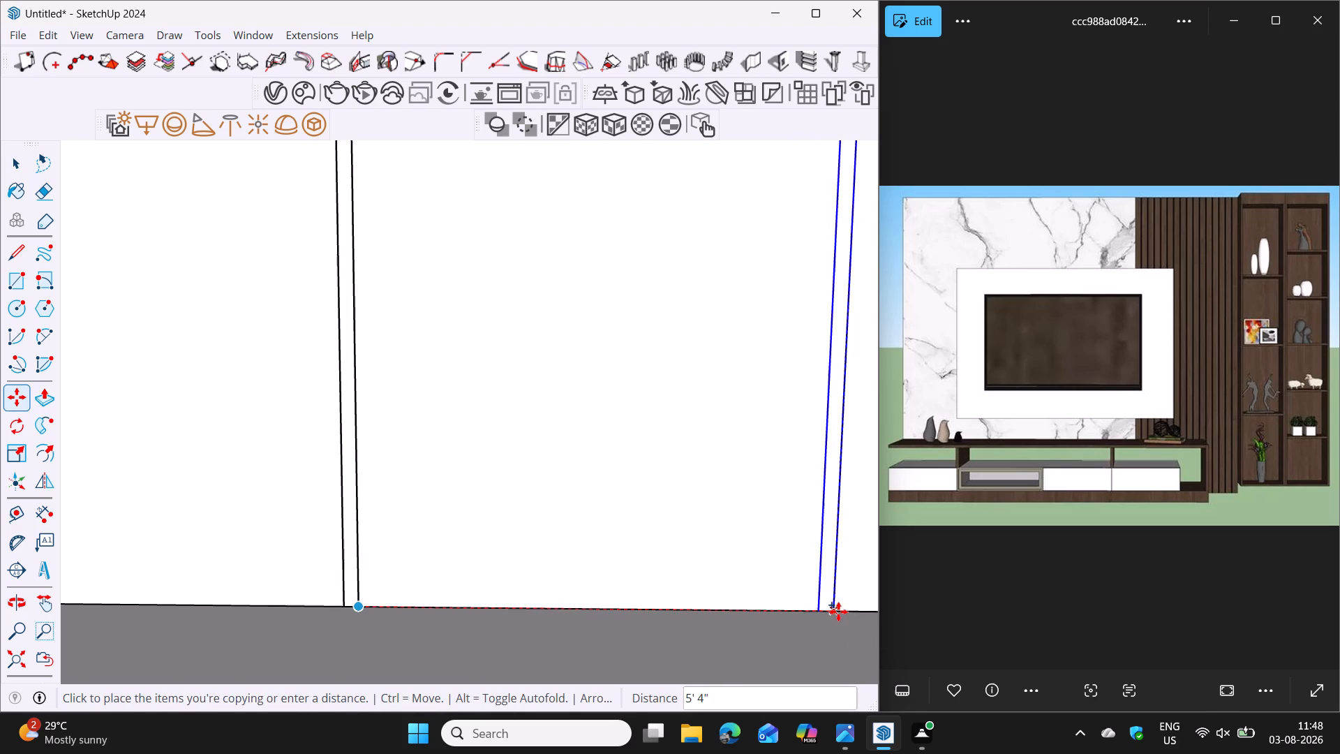
{"action": "scroll", "coordinate": [838, 612], "scroll_direction": "up", "scroll_amount": 1}
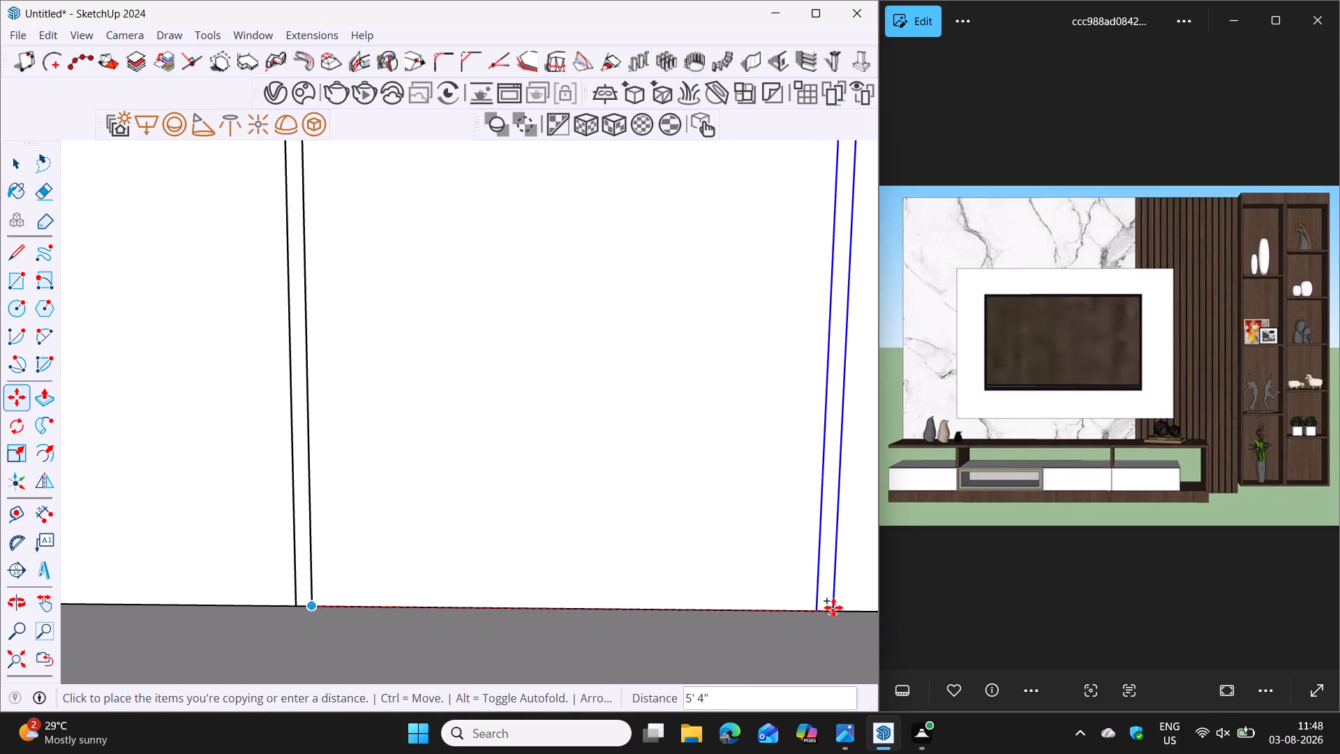
{"action": "left_click", "coordinate": [834, 610]}
Fill the span between the original strip and its copy with evenly spaced strips, using 15 equal divisions.
{"action": "scroll", "coordinate": [615, 614], "scroll_direction": "down", "scroll_amount": 5}
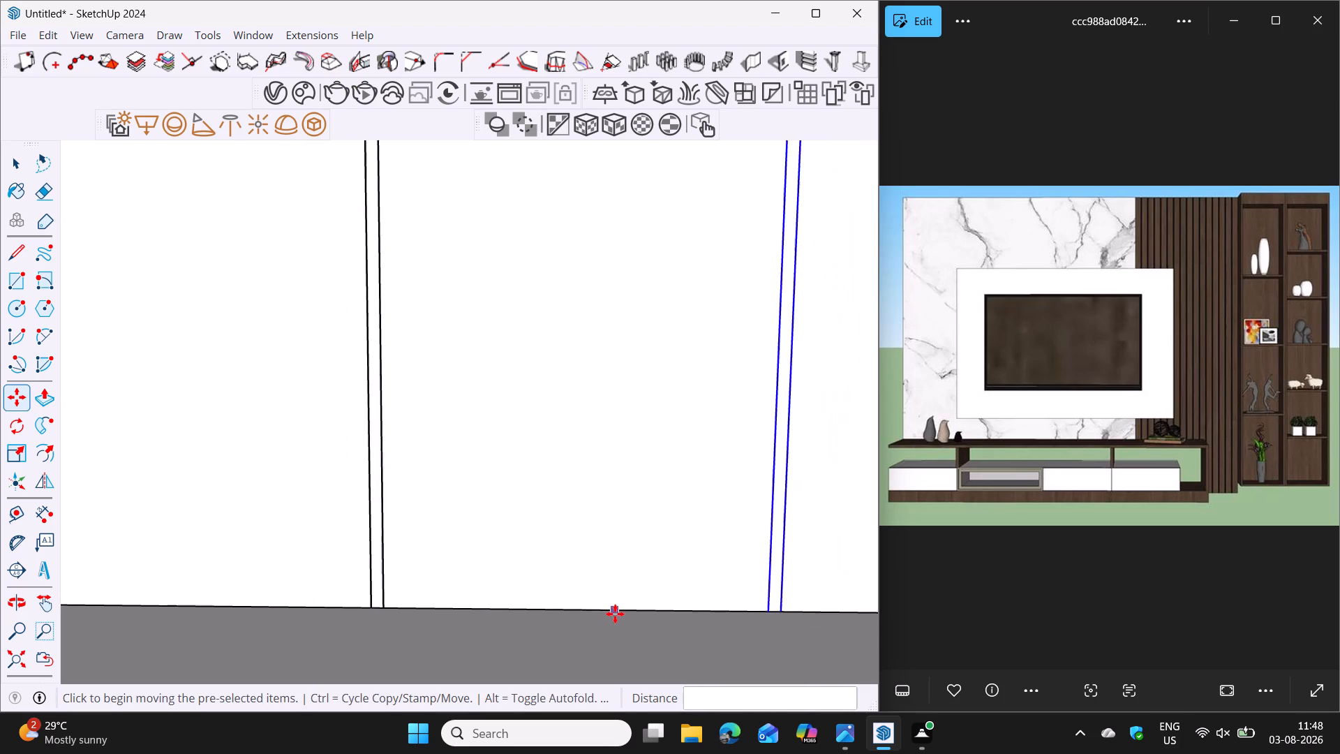
{"action": "scroll", "coordinate": [615, 614], "scroll_direction": "down", "scroll_amount": 3}
{"action": "type", "text": "10/"}
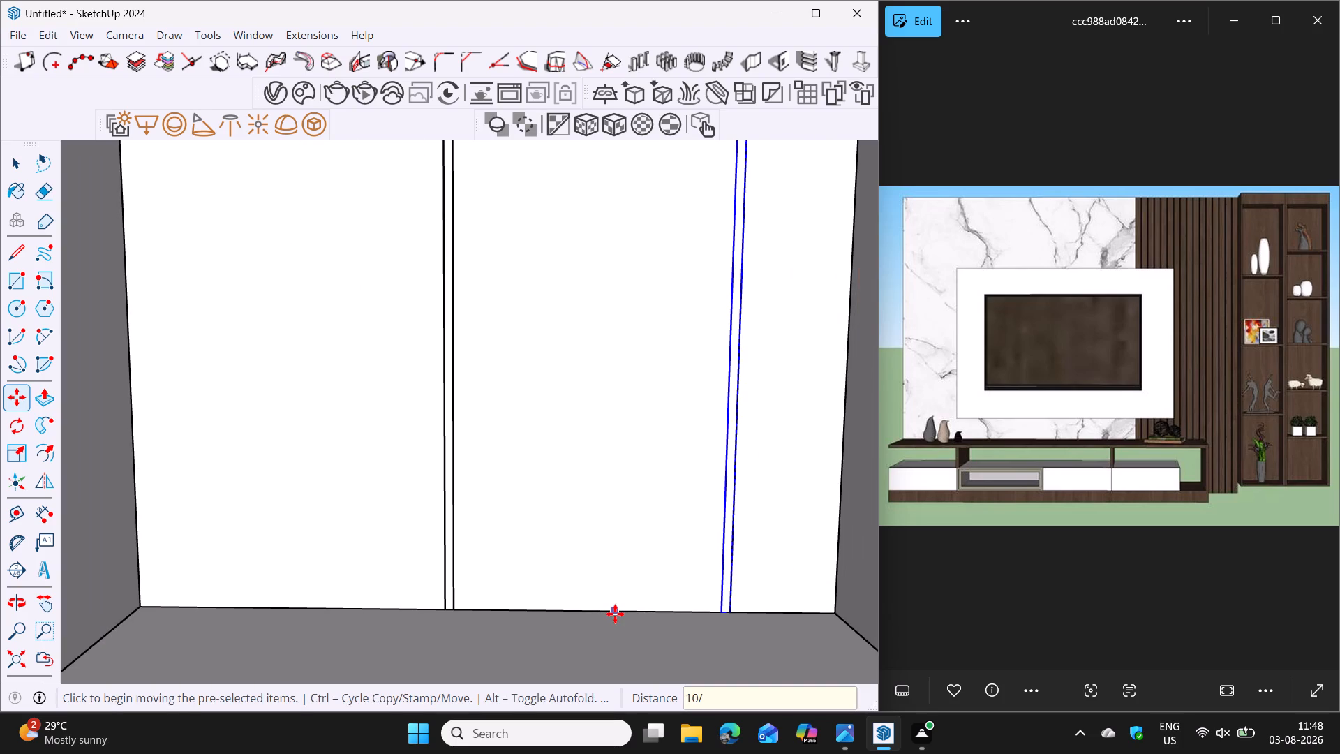
{"action": "key", "text": "Return"}
{"action": "type", "text": "15/"}
{"action": "key", "text": "Return"}
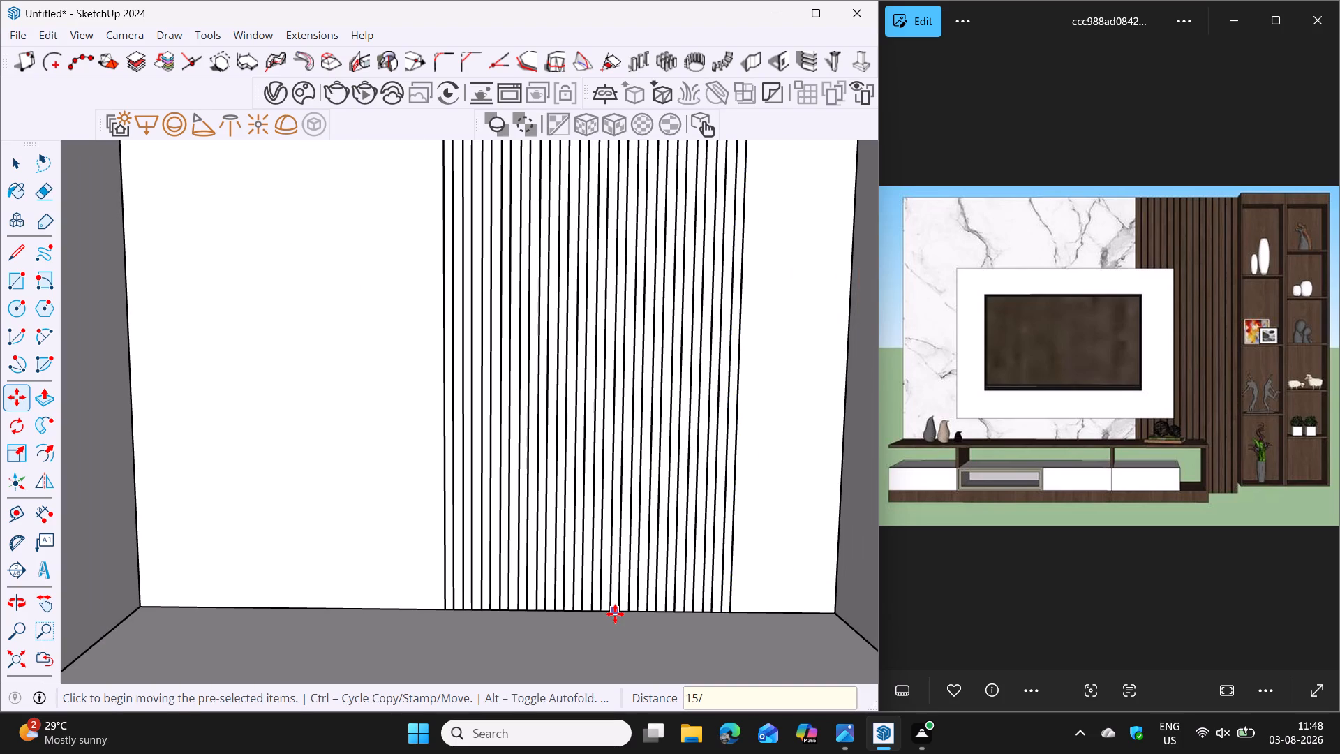
Open the leftmost strip component and push/pull its front face out 2" to give all the slats depth.
{"action": "scroll", "coordinate": [664, 579], "scroll_direction": "down", "scroll_amount": 3}
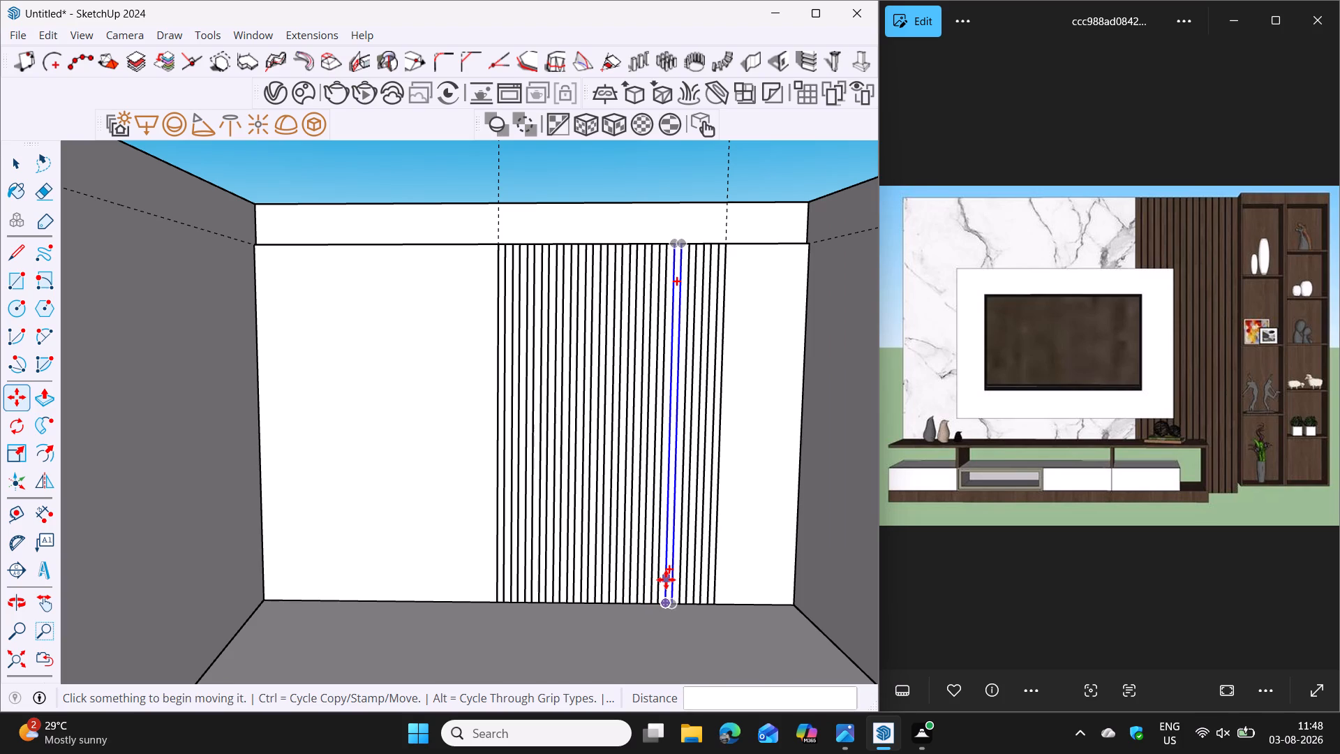
{"action": "key", "text": "space"}
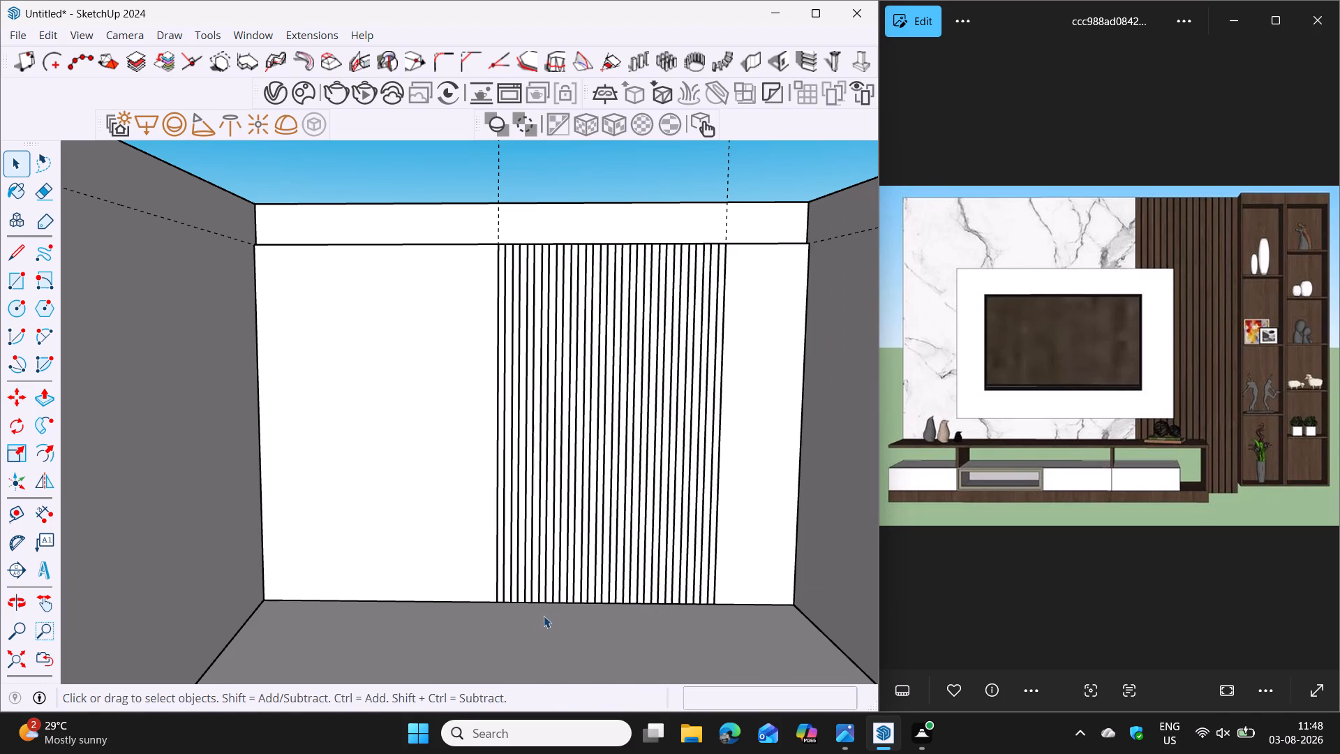
{"action": "scroll", "coordinate": [512, 598], "scroll_direction": "up", "scroll_amount": 5}
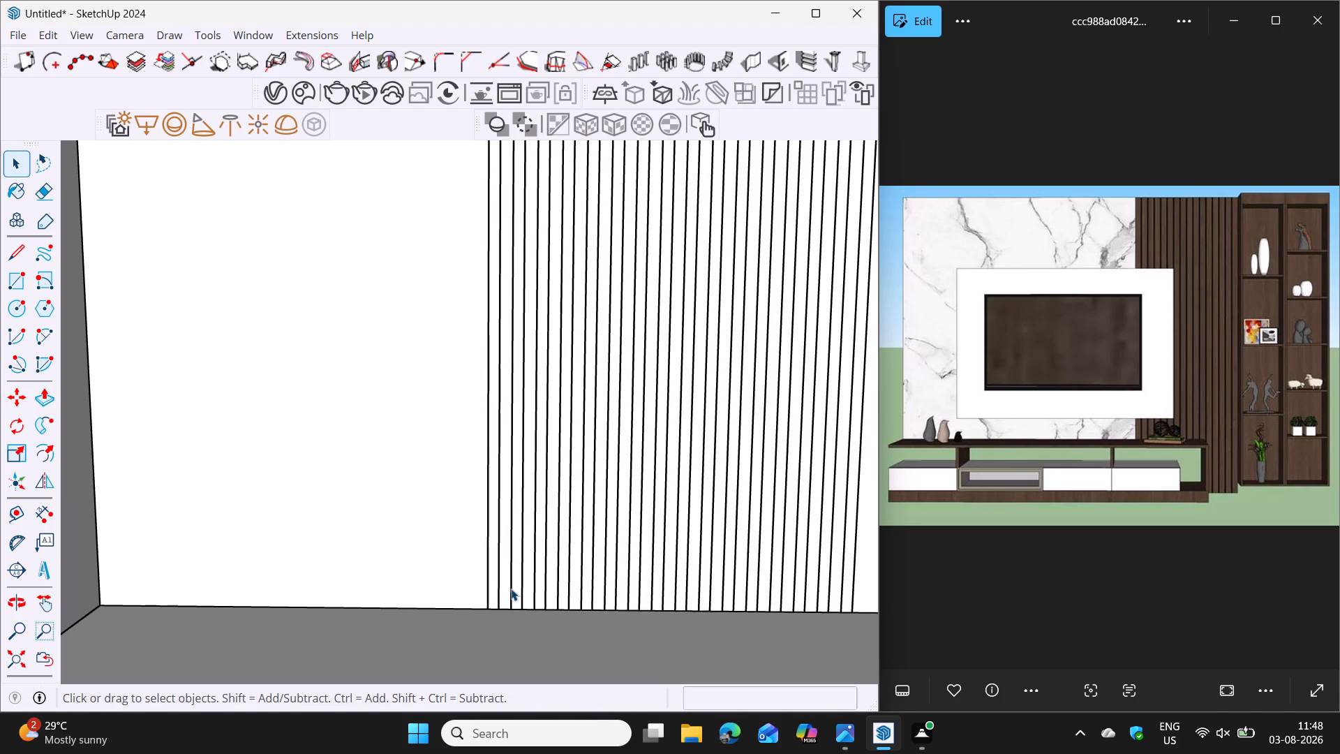
{"action": "scroll", "coordinate": [506, 596], "scroll_direction": "up", "scroll_amount": 2}
{"action": "double_click", "coordinate": [491, 607]}
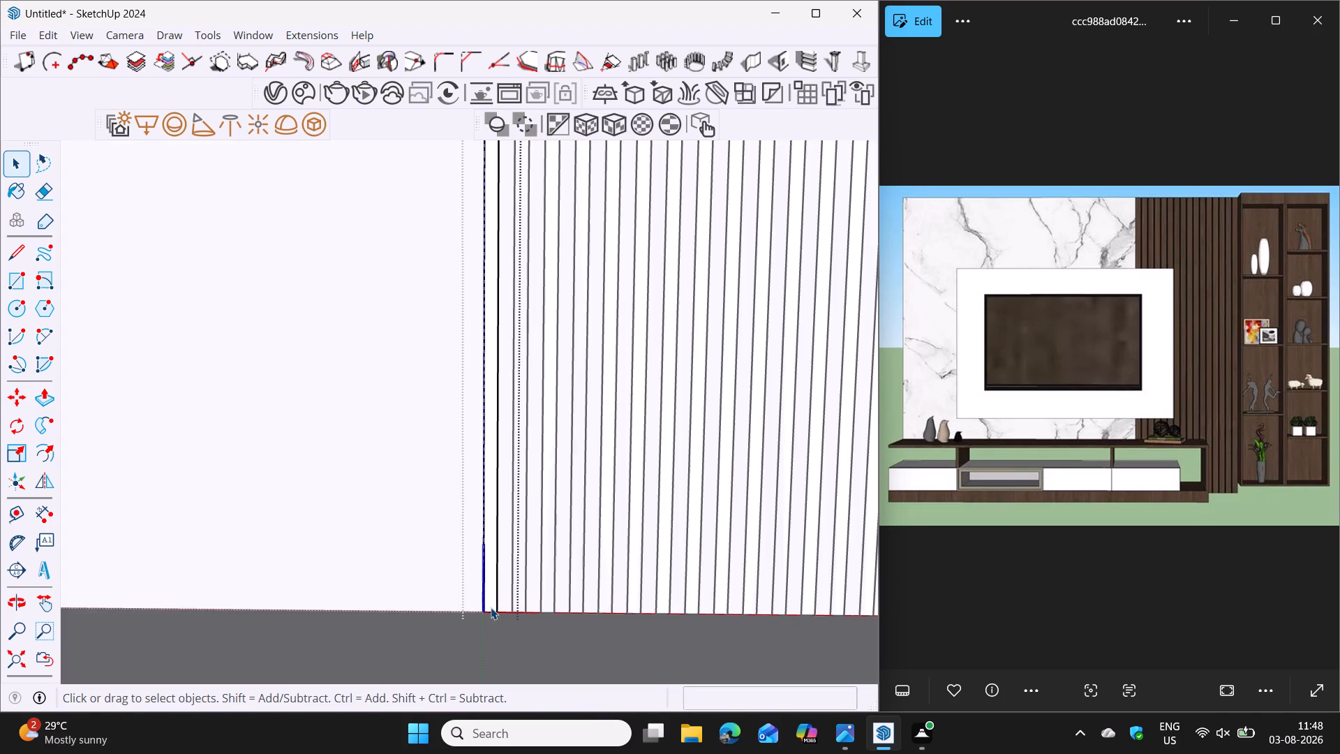
{"action": "left_click", "coordinate": [491, 601]}
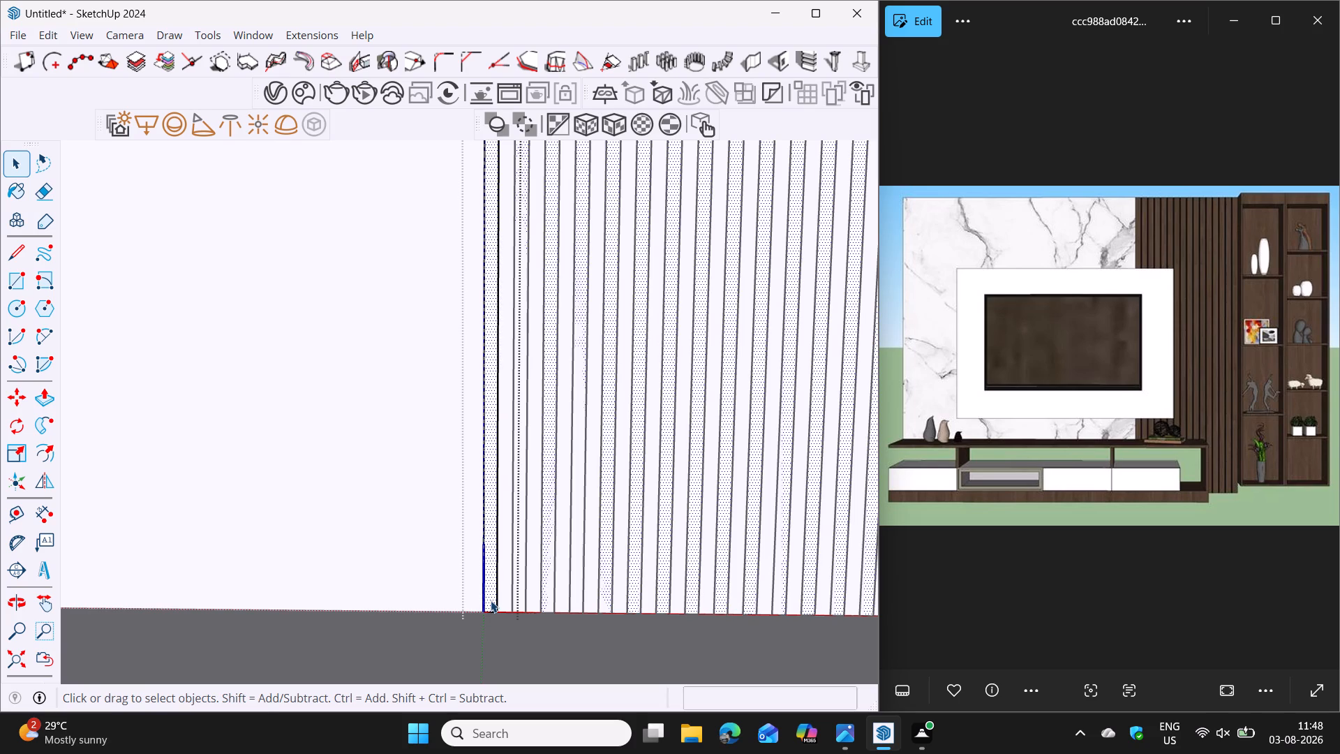
{"action": "key", "text": "p"}
{"action": "left_click", "coordinate": [491, 600]}
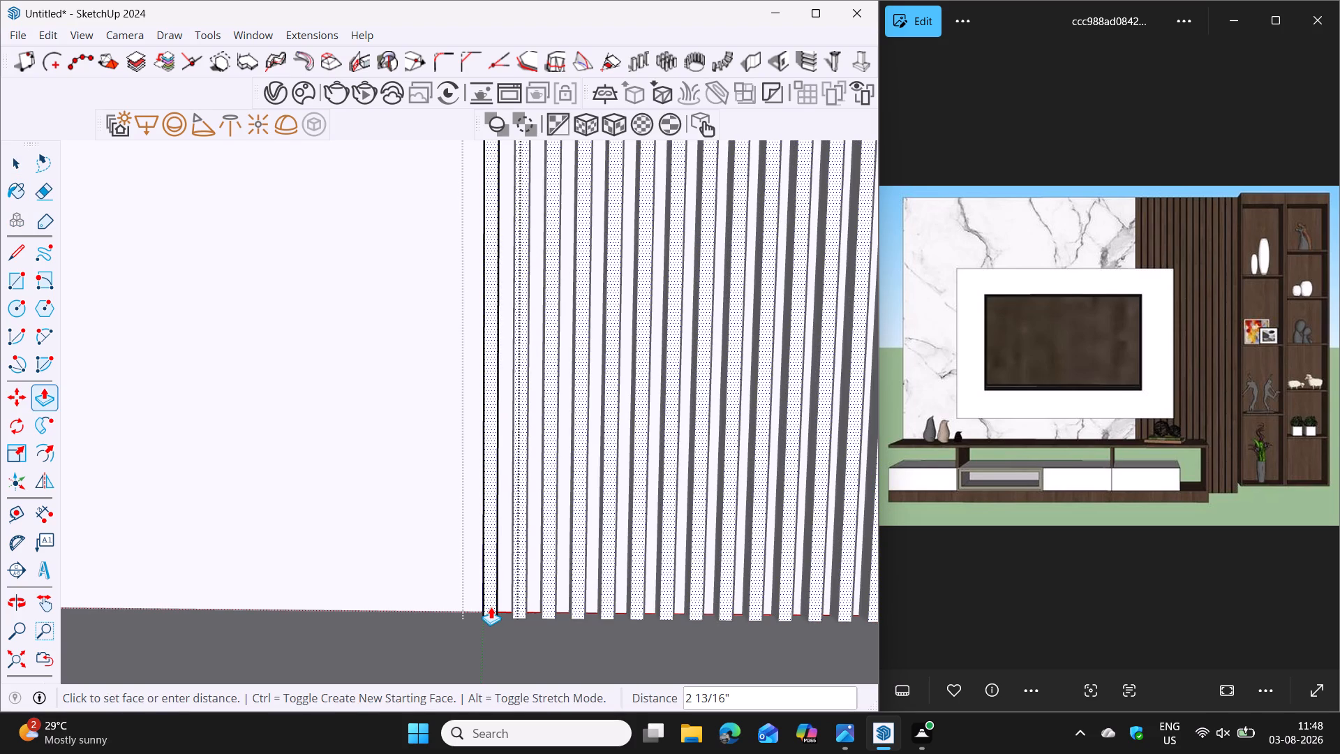
{"action": "key", "text": "2"}
{"action": "key", "text": "Return"}
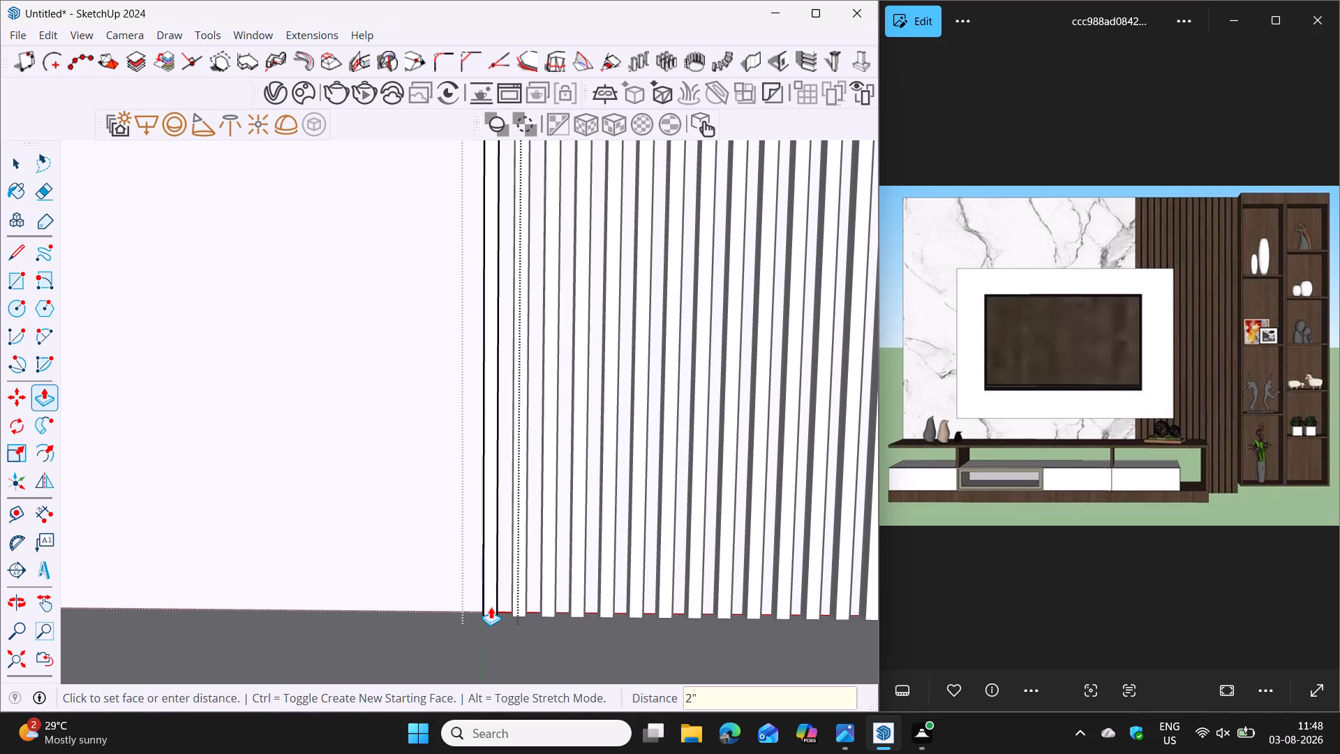
{"action": "key", "text": "Escape"}
{"action": "scroll", "coordinate": [504, 642], "scroll_direction": "down", "scroll_amount": 1}
{"action": "key", "text": "space"}
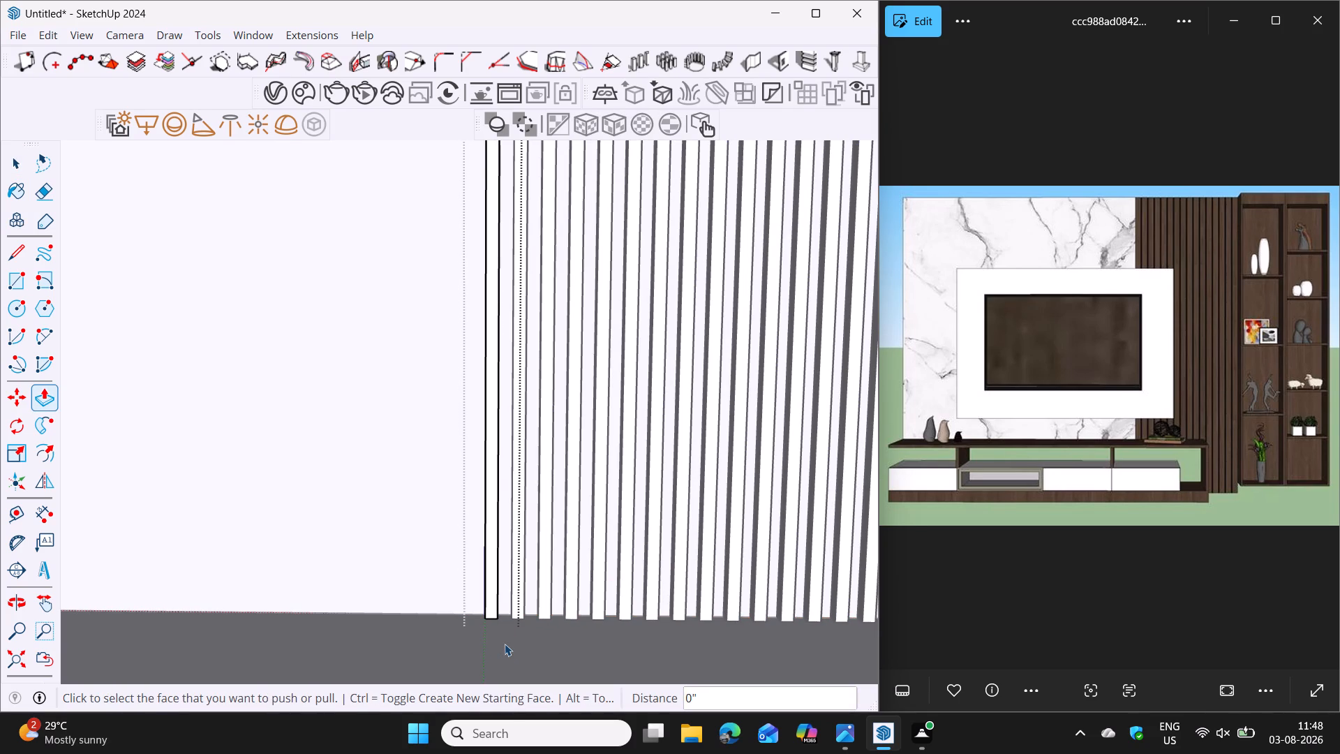
{"action": "scroll", "coordinate": [505, 644], "scroll_direction": "down", "scroll_amount": 9}
{"action": "scroll", "coordinate": [576, 626], "scroll_direction": "down", "scroll_amount": 1}
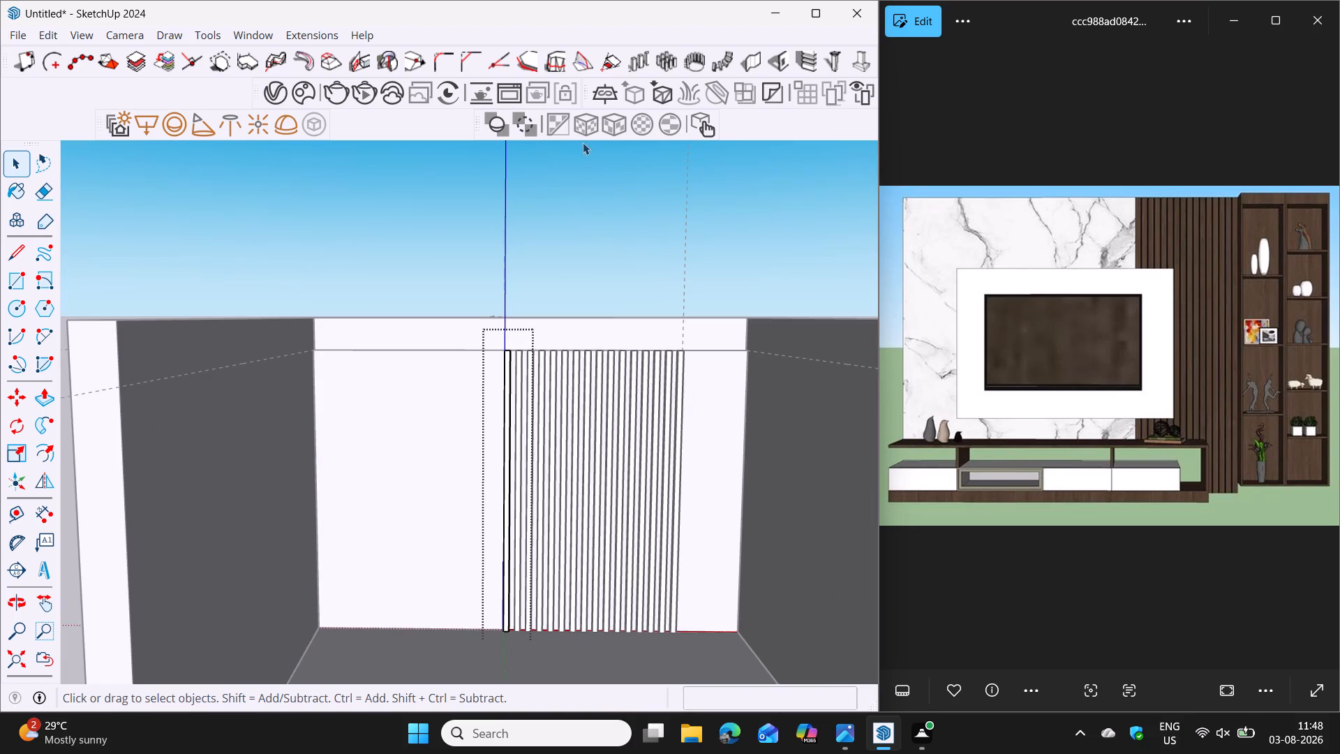
{"action": "left_click", "coordinate": [607, 195]}
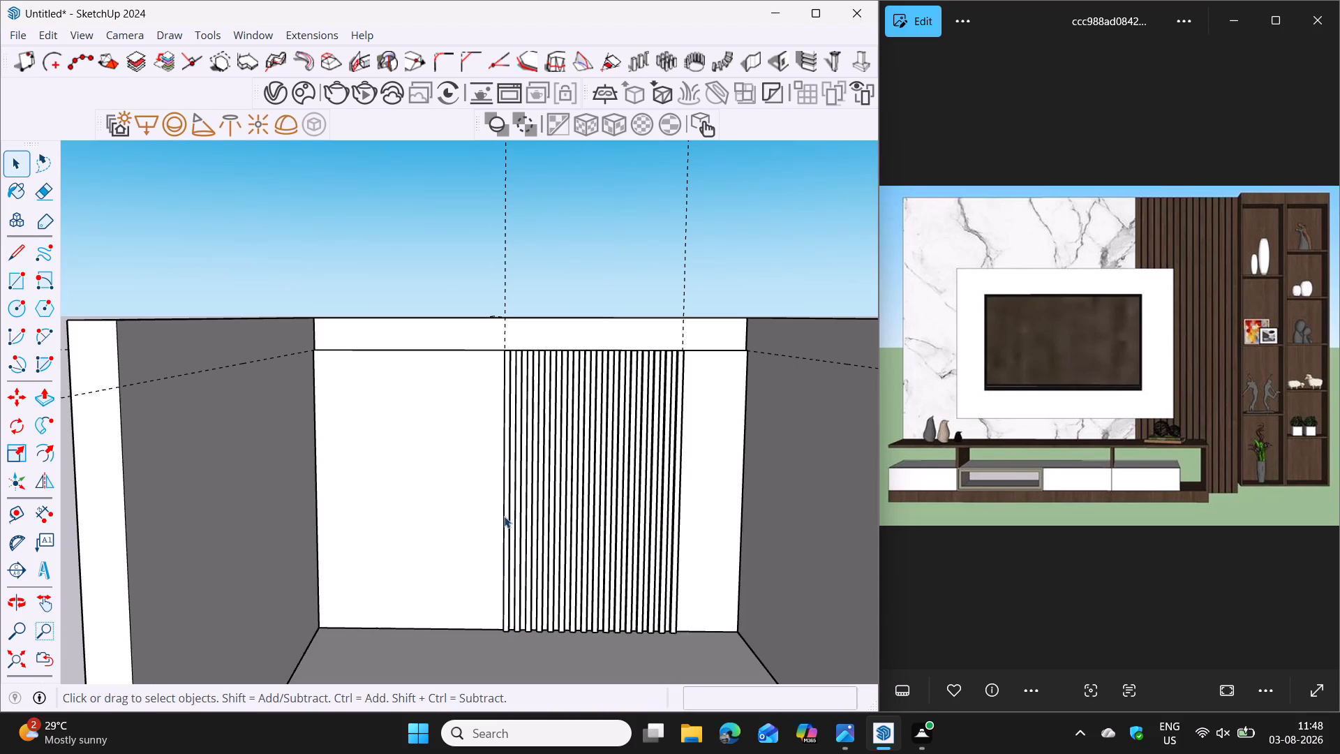
Group all the geometry inside the leftmost slat component and leave the component.
{"action": "left_click", "coordinate": [507, 523]}
{"action": "triple_click", "coordinate": [507, 523]}
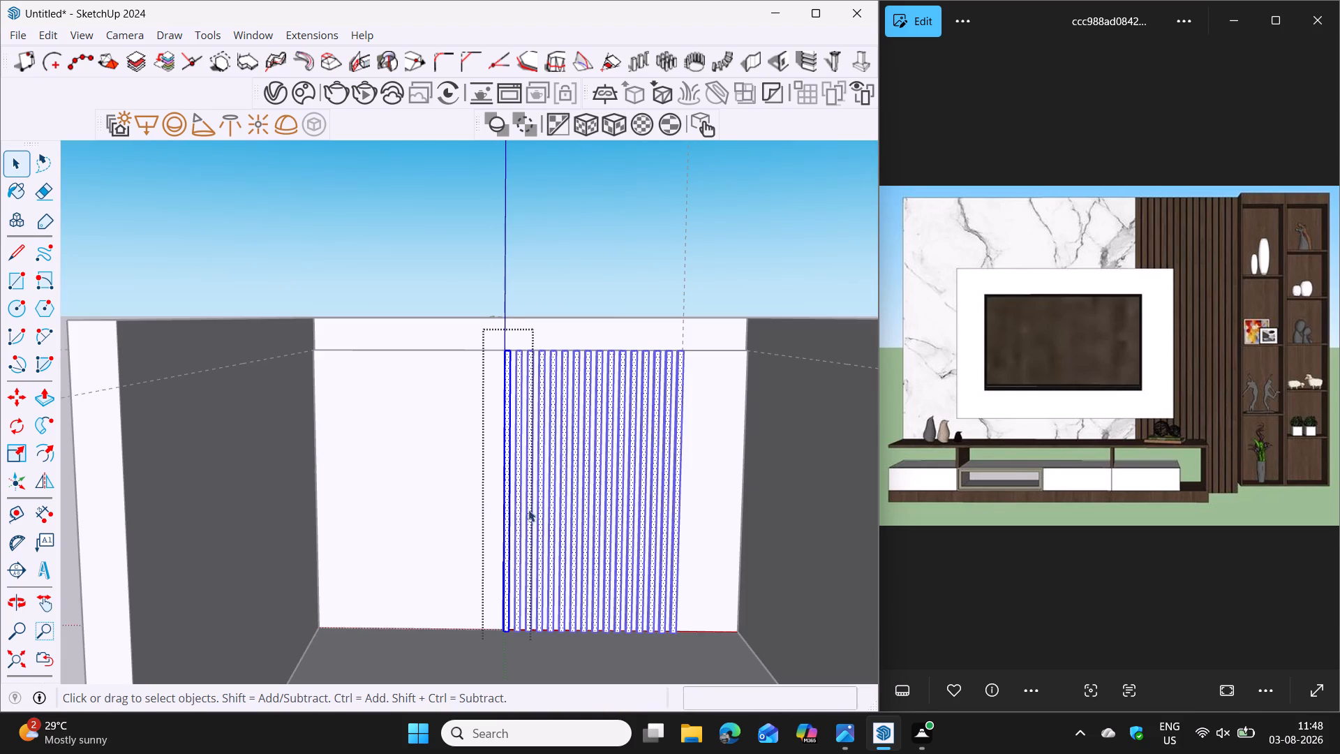
{"action": "right_click", "coordinate": [520, 504]}
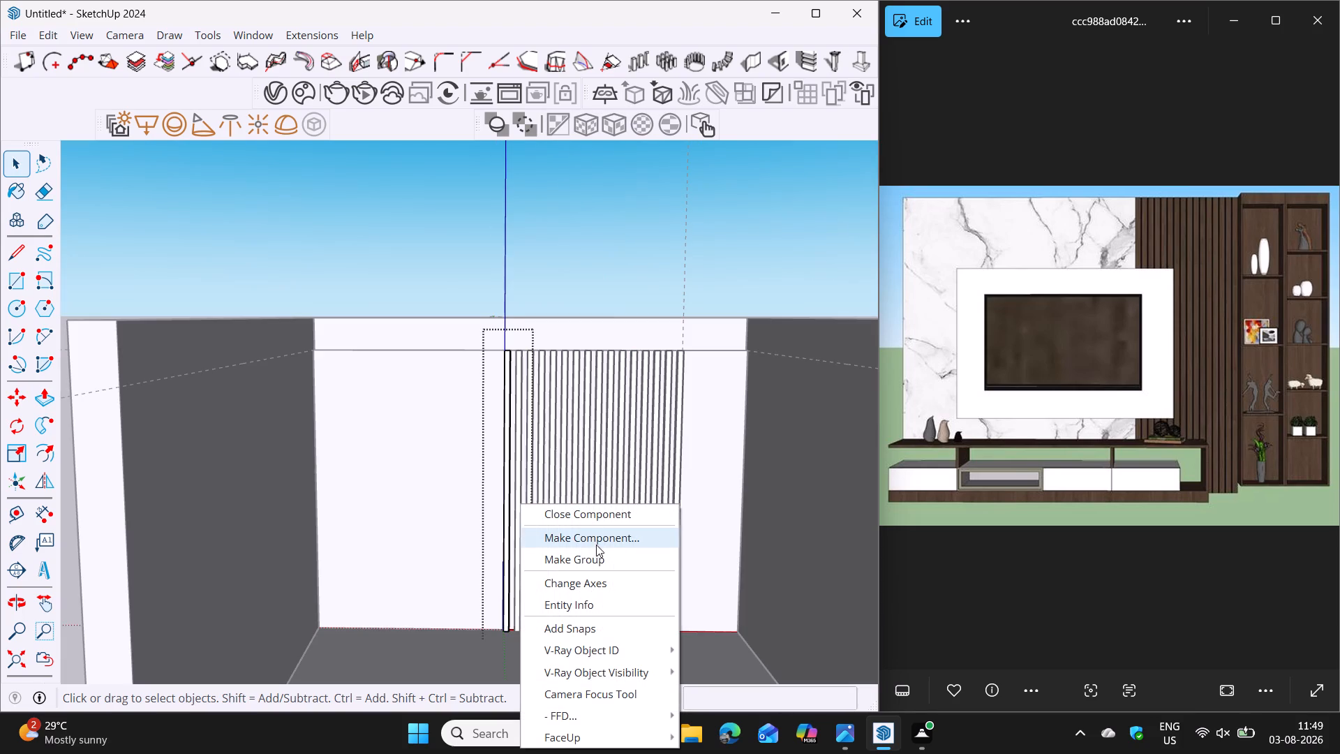
{"action": "left_click", "coordinate": [598, 558]}
{"action": "left_click", "coordinate": [619, 264]}
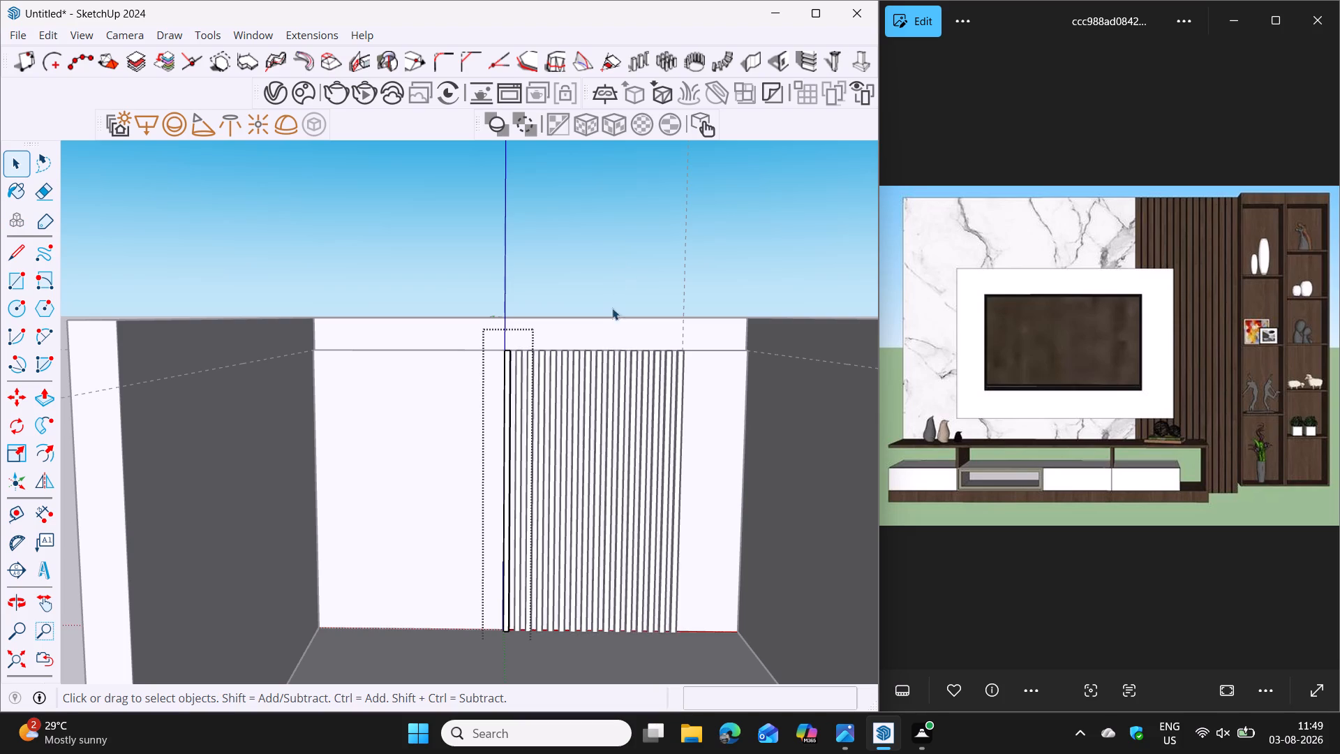
{"action": "left_click", "coordinate": [587, 298]}
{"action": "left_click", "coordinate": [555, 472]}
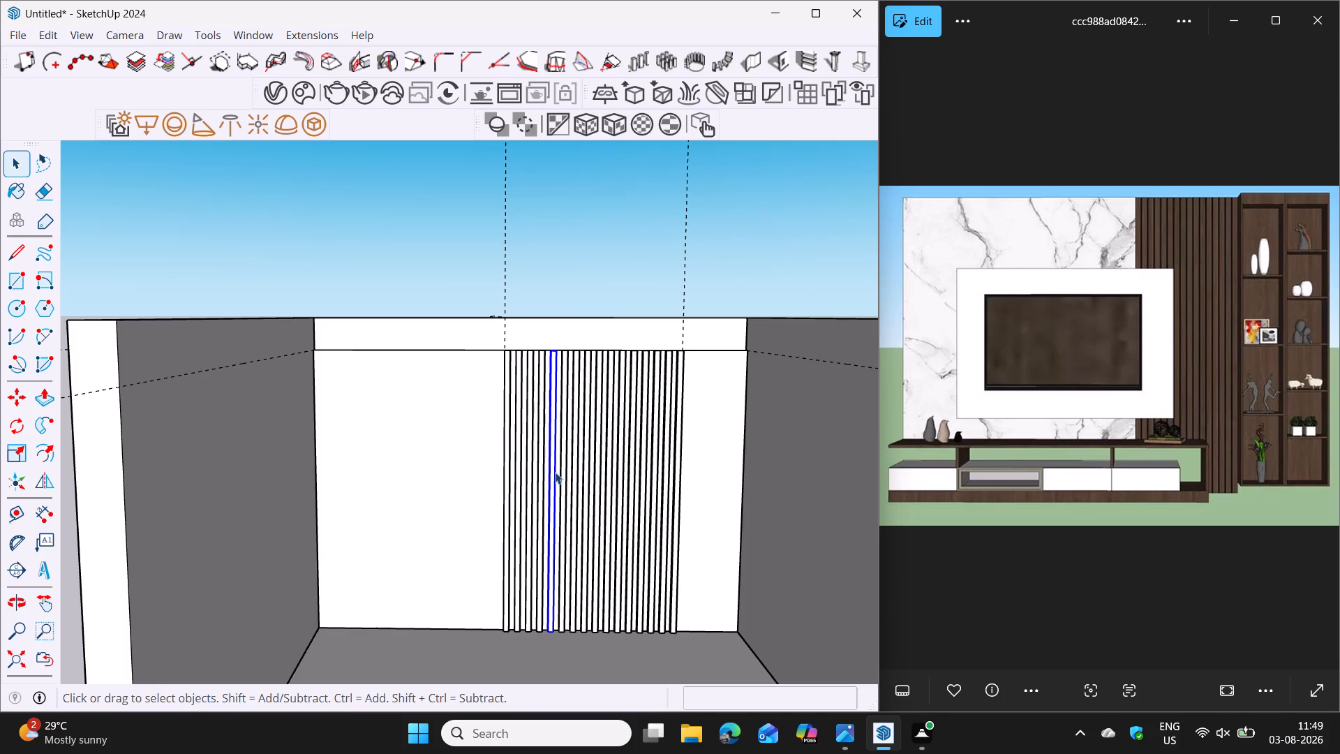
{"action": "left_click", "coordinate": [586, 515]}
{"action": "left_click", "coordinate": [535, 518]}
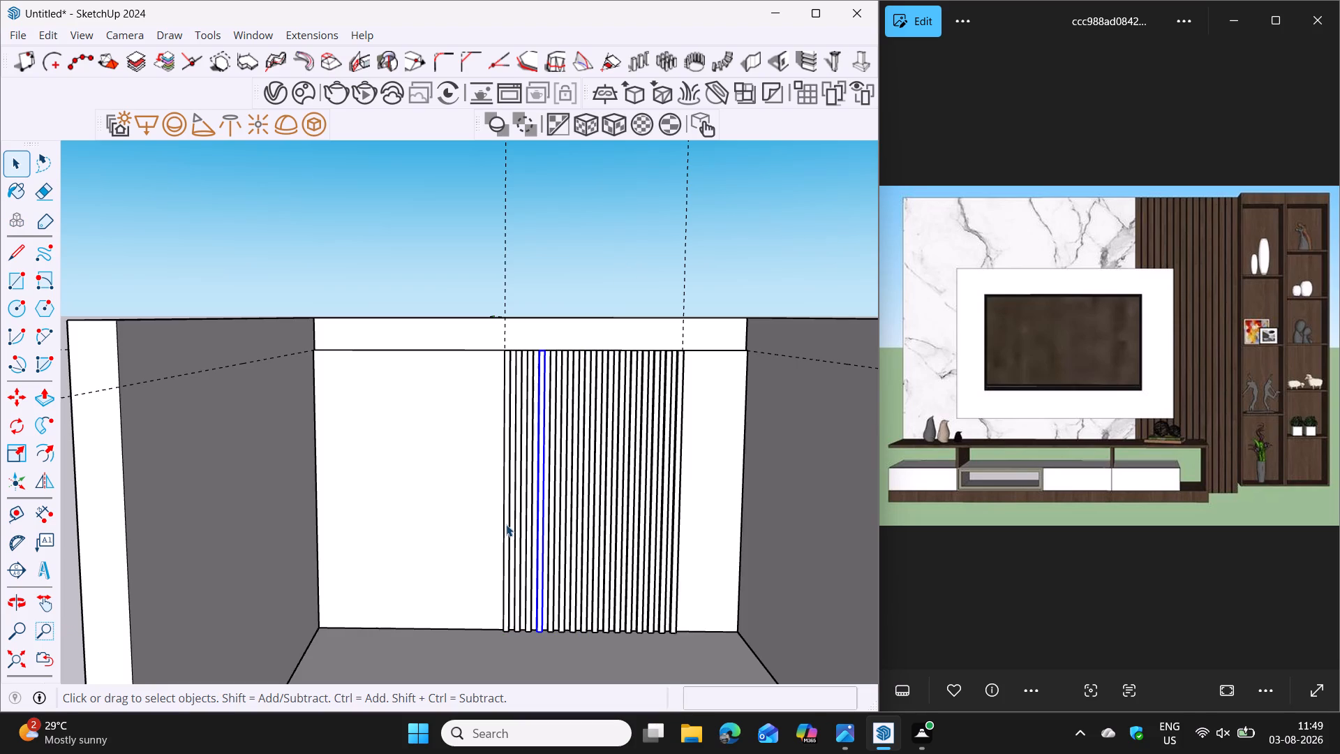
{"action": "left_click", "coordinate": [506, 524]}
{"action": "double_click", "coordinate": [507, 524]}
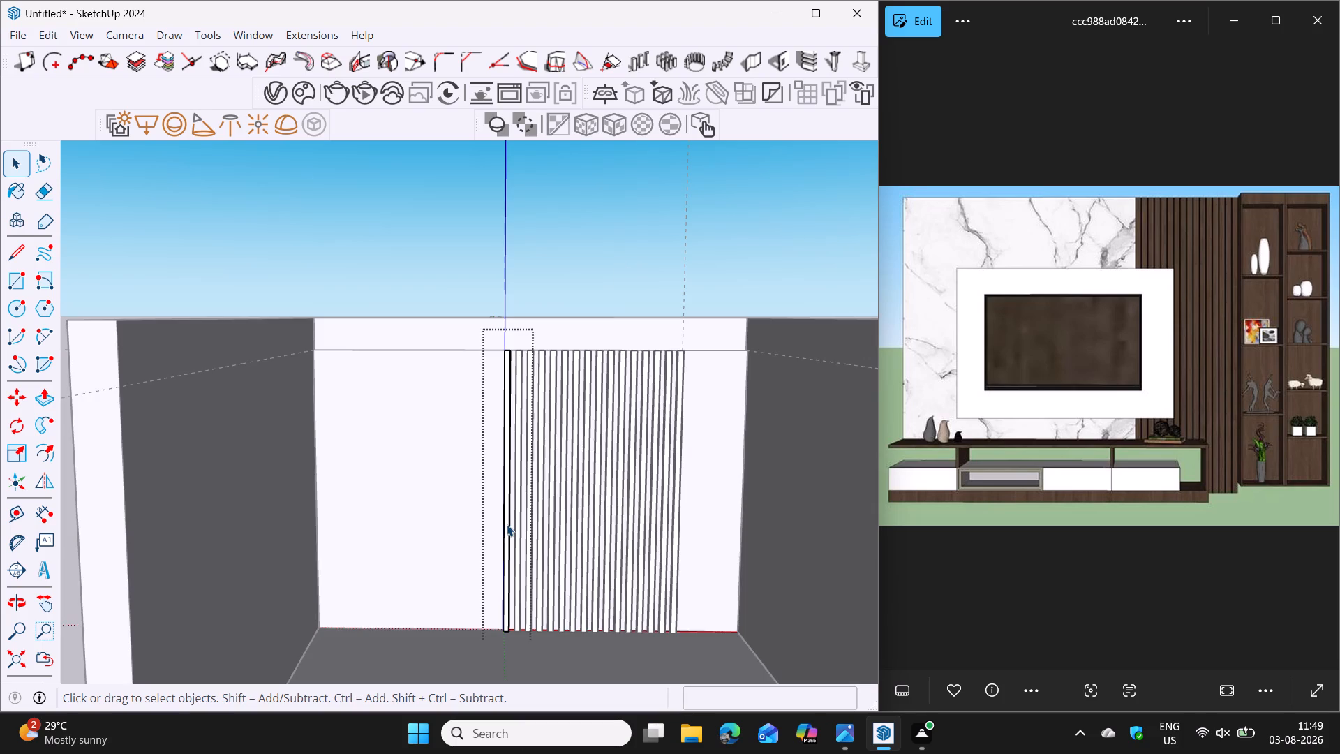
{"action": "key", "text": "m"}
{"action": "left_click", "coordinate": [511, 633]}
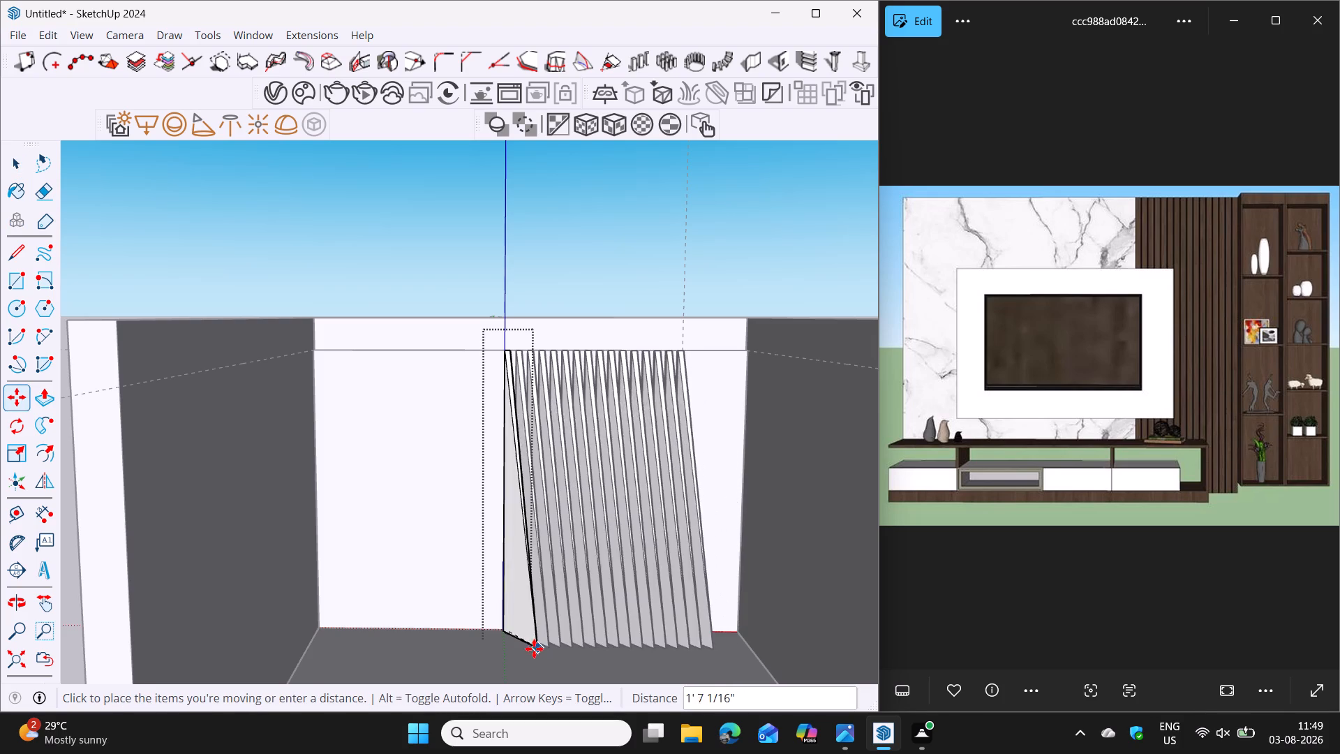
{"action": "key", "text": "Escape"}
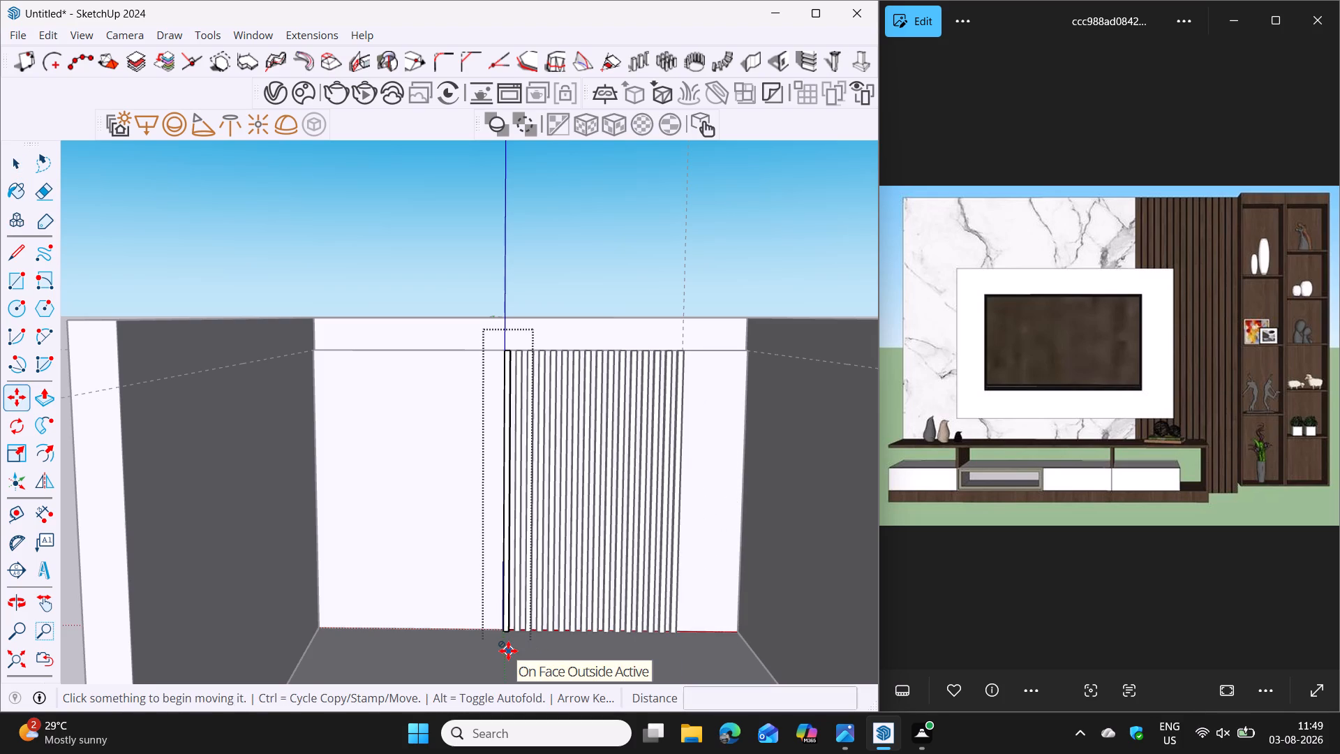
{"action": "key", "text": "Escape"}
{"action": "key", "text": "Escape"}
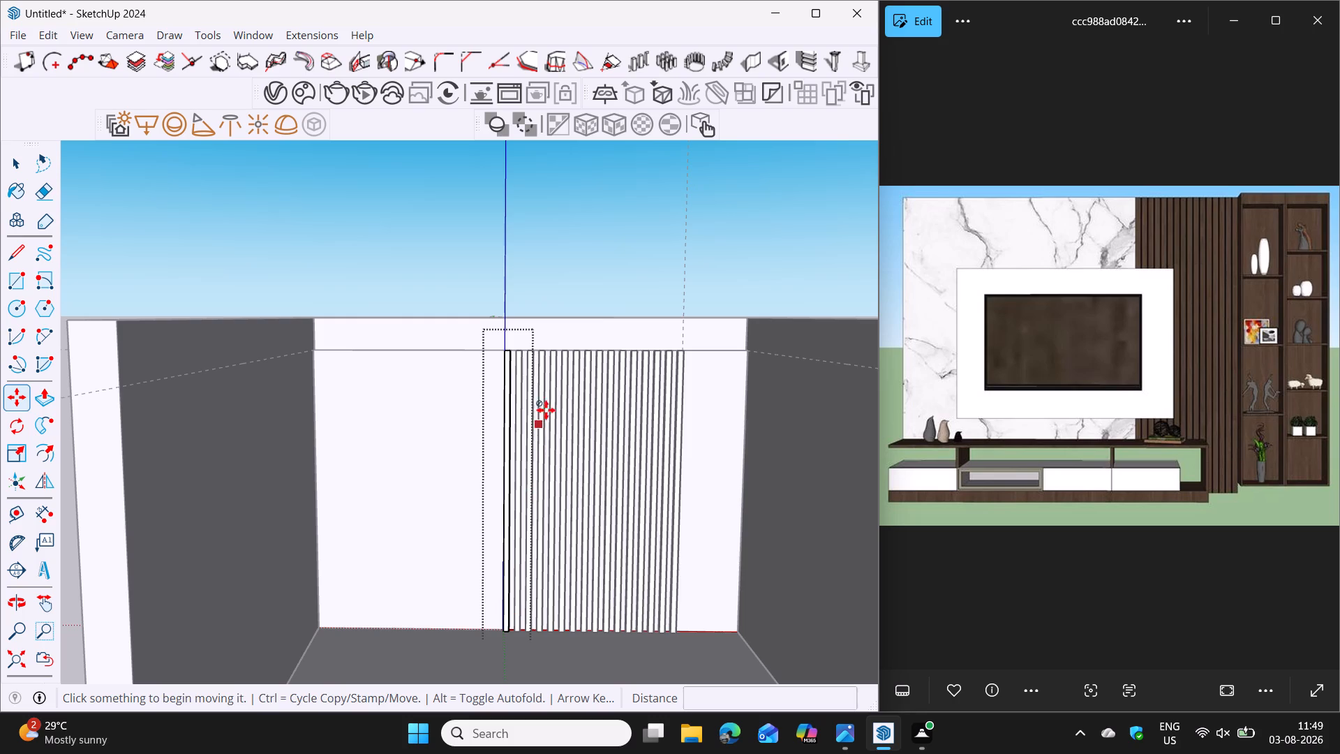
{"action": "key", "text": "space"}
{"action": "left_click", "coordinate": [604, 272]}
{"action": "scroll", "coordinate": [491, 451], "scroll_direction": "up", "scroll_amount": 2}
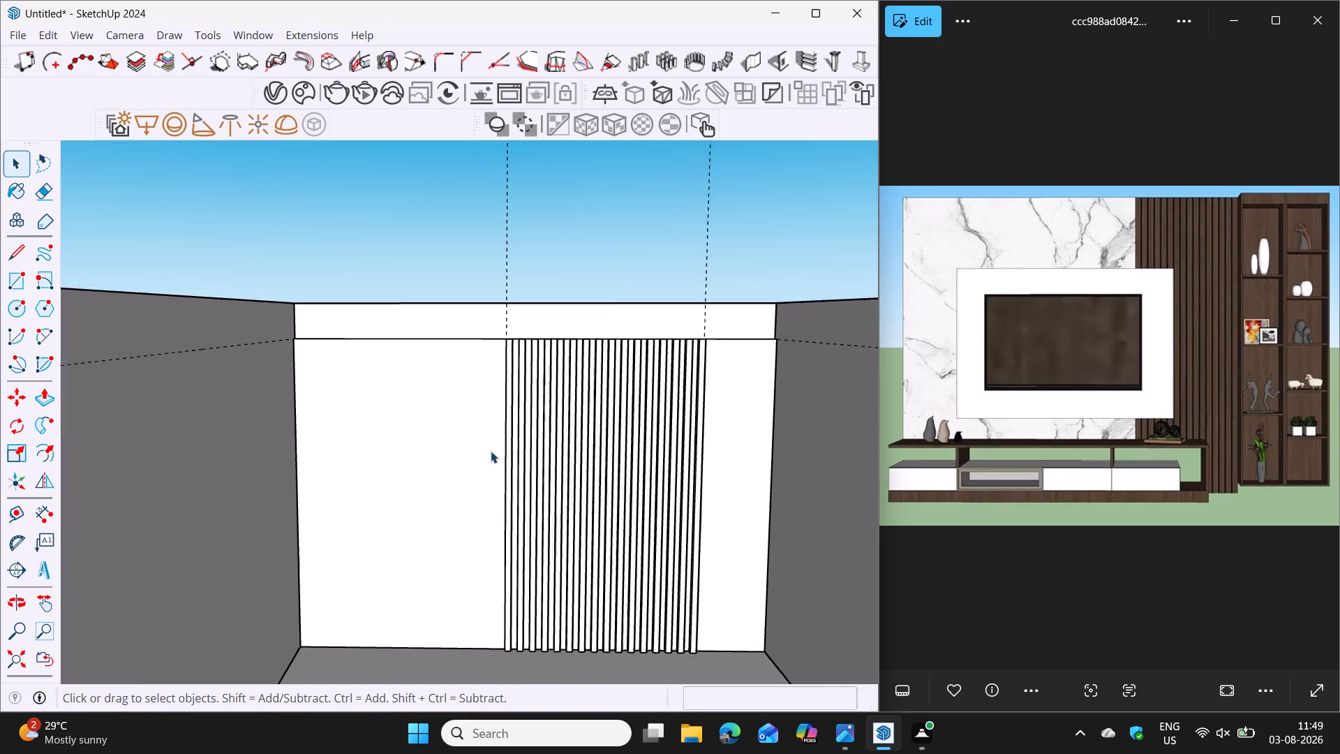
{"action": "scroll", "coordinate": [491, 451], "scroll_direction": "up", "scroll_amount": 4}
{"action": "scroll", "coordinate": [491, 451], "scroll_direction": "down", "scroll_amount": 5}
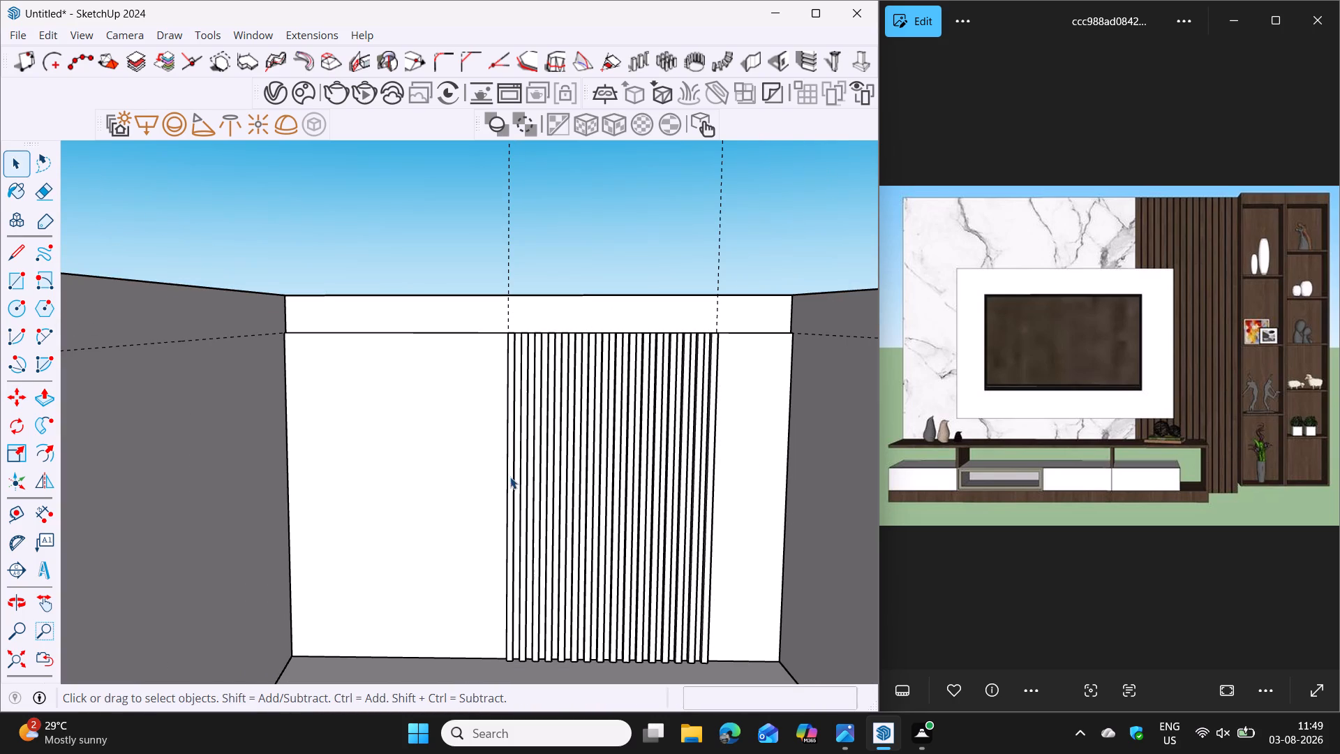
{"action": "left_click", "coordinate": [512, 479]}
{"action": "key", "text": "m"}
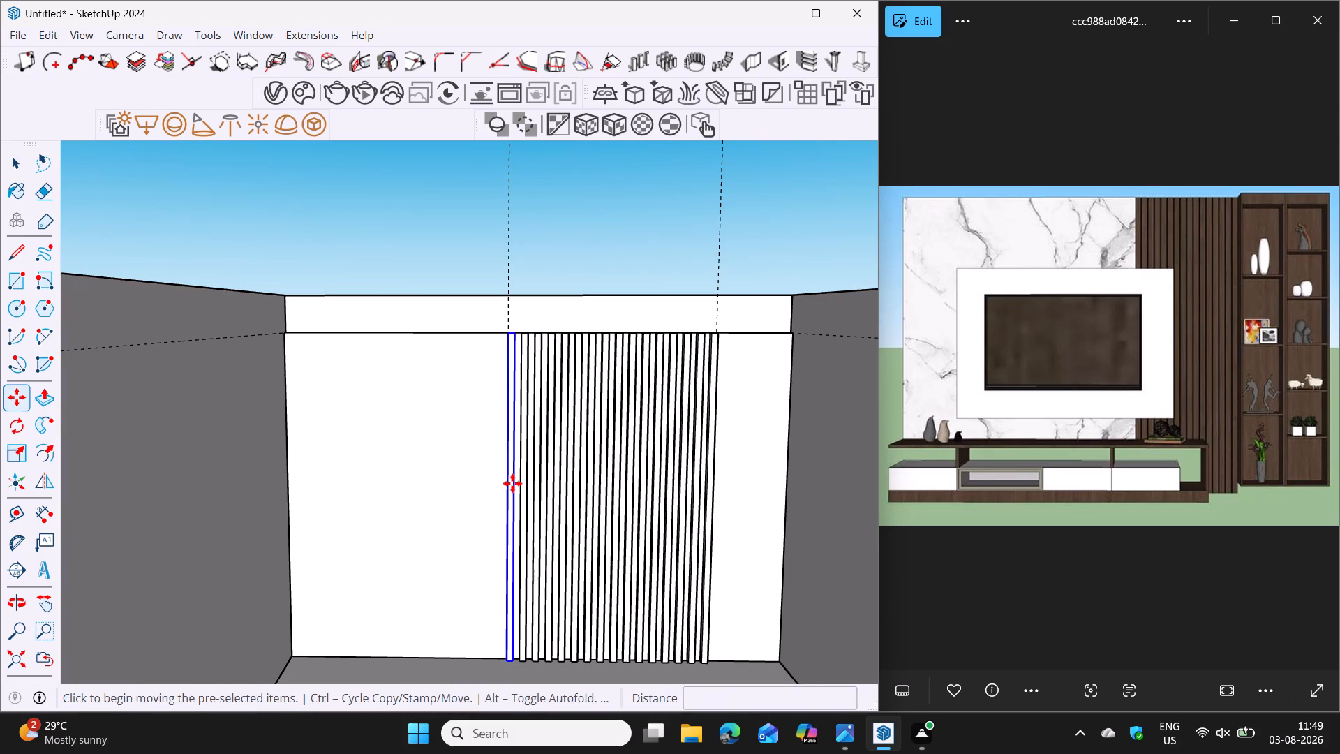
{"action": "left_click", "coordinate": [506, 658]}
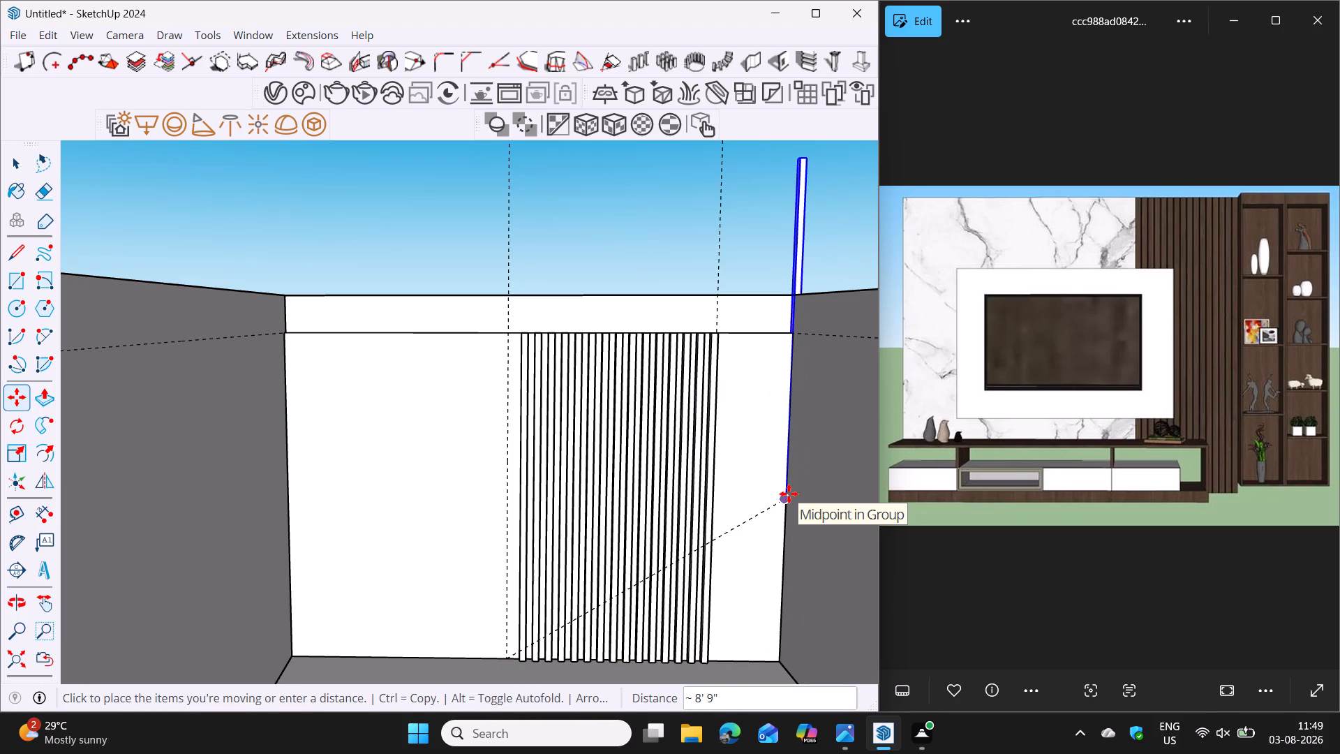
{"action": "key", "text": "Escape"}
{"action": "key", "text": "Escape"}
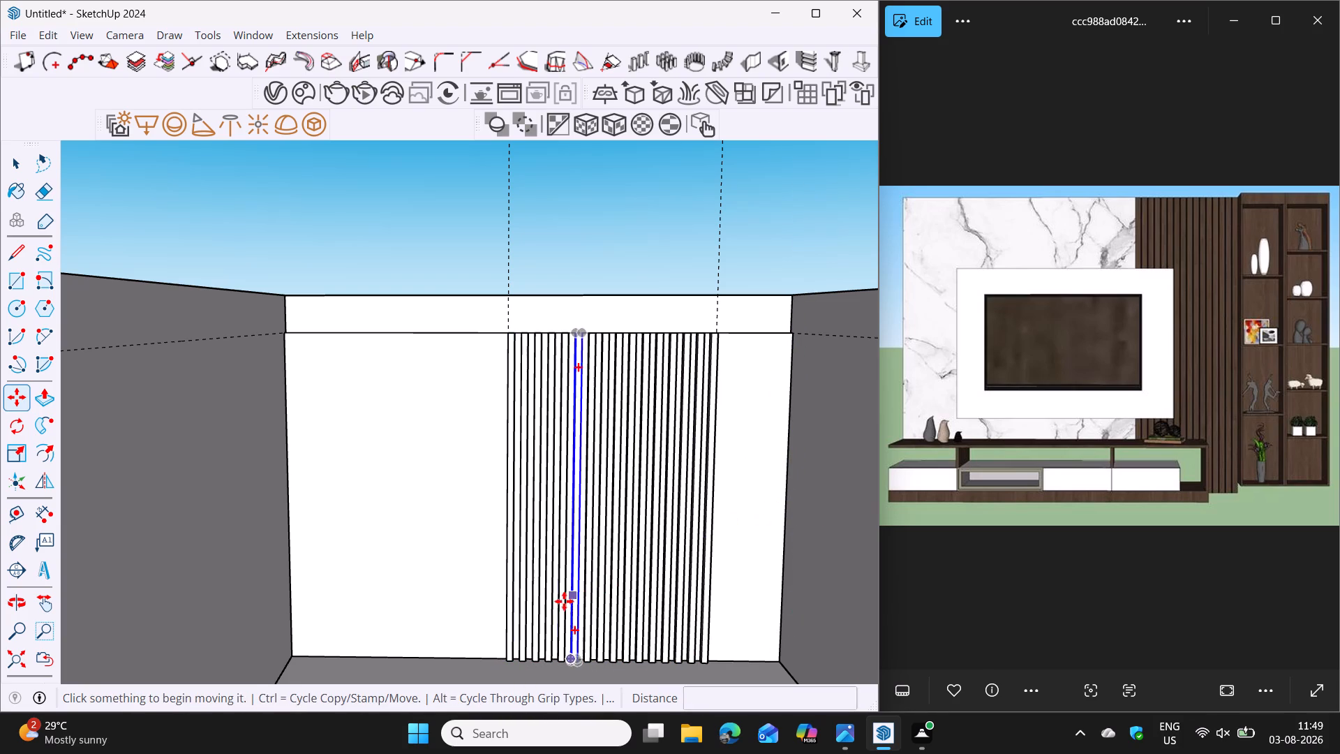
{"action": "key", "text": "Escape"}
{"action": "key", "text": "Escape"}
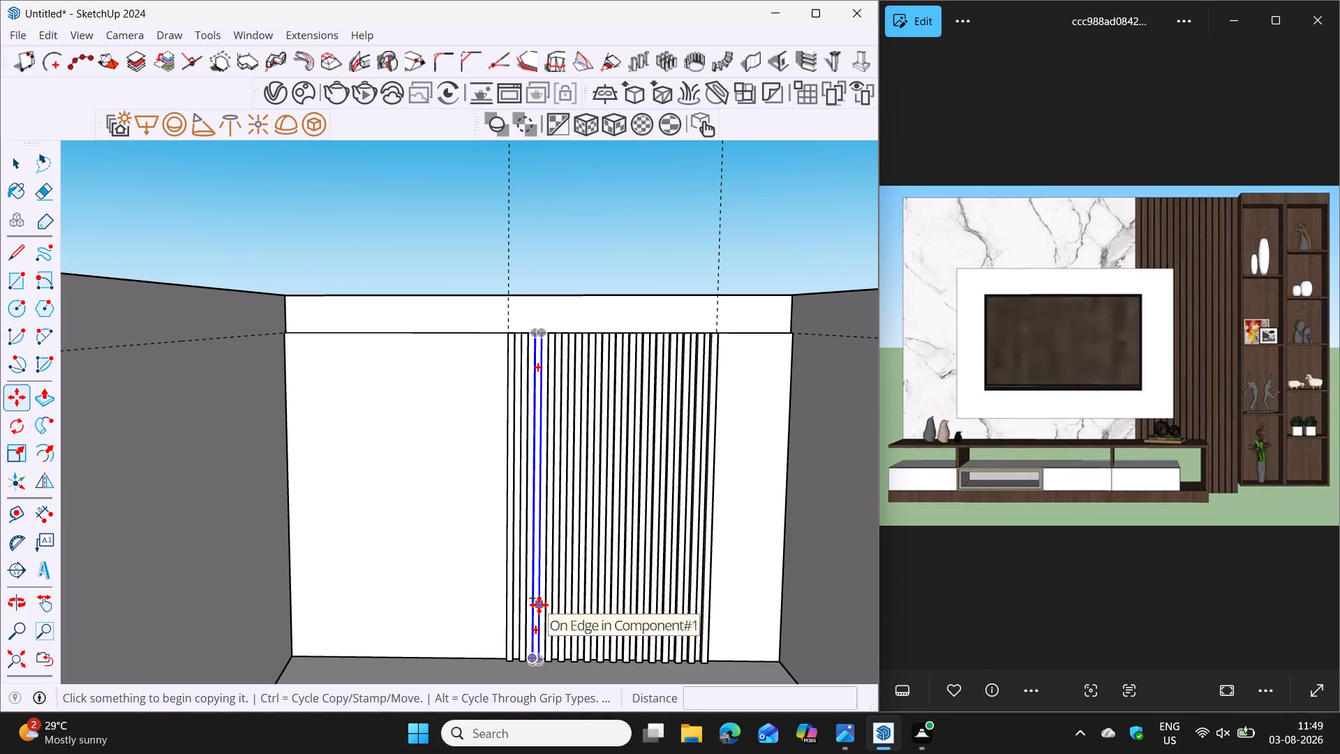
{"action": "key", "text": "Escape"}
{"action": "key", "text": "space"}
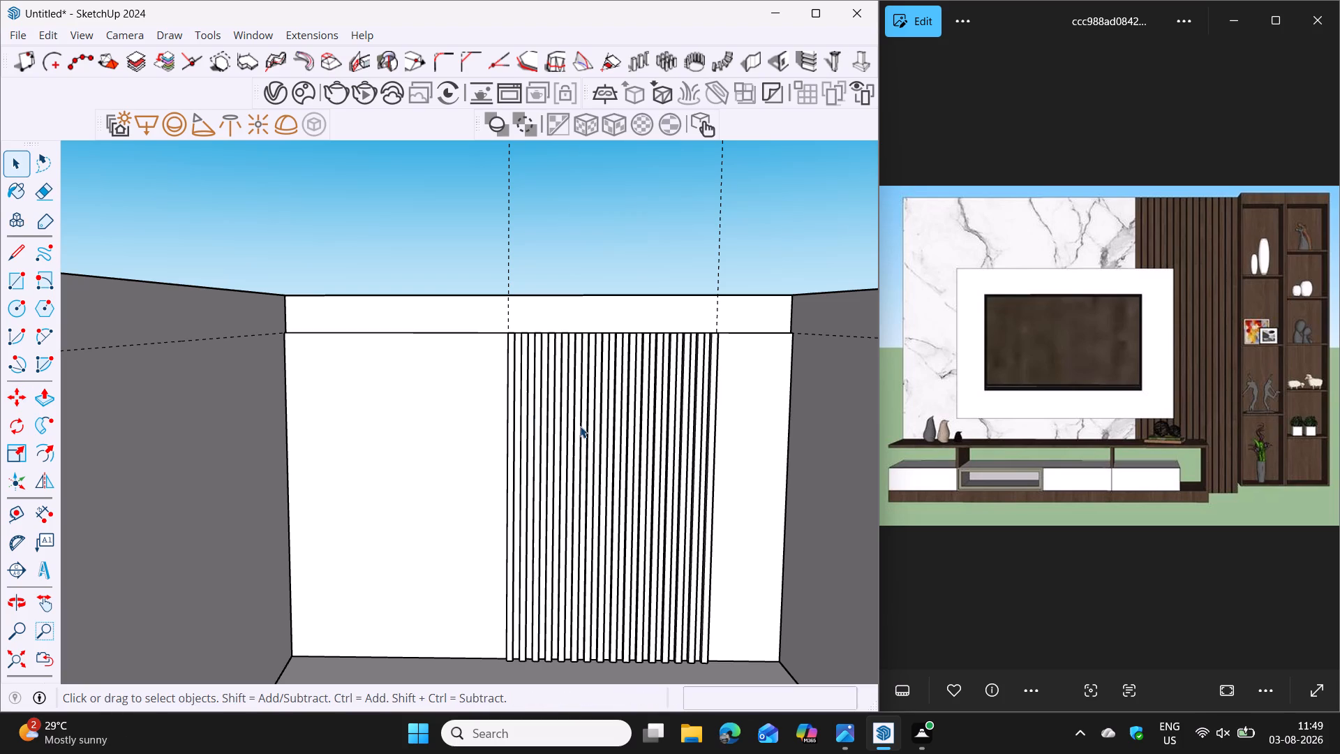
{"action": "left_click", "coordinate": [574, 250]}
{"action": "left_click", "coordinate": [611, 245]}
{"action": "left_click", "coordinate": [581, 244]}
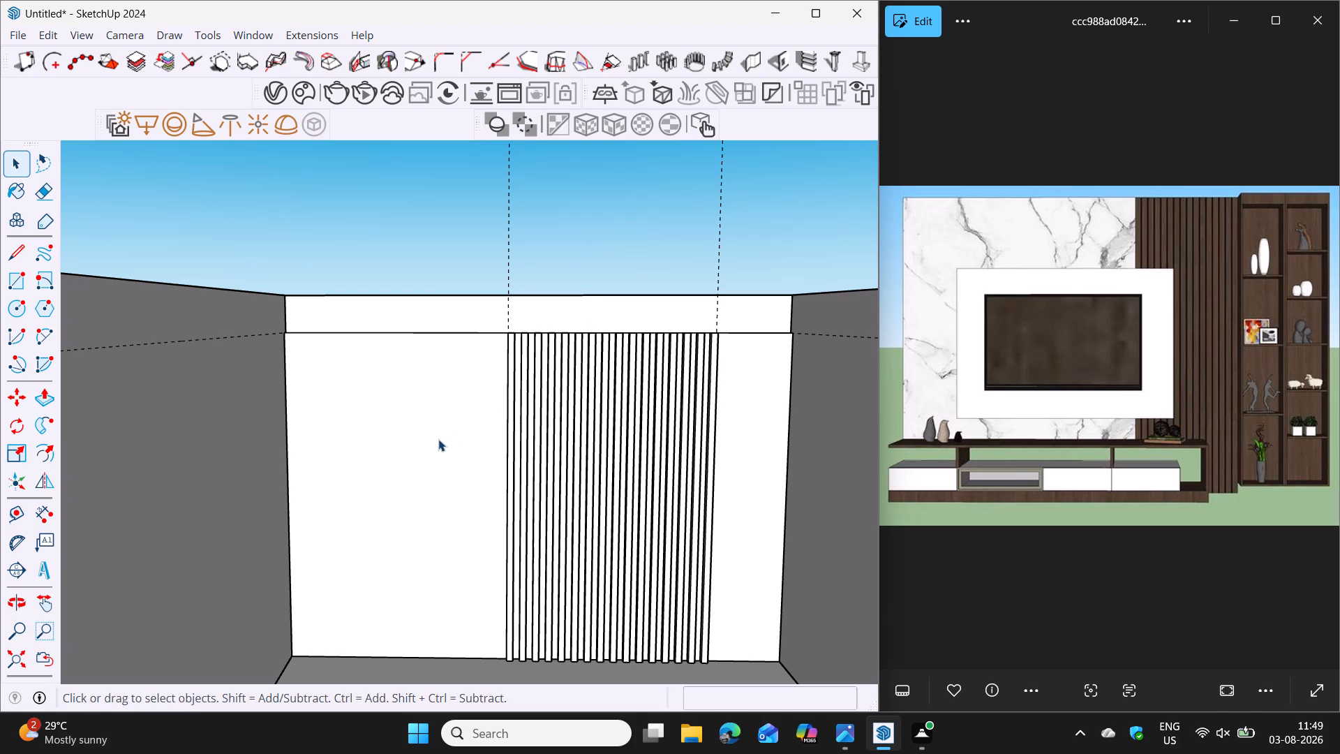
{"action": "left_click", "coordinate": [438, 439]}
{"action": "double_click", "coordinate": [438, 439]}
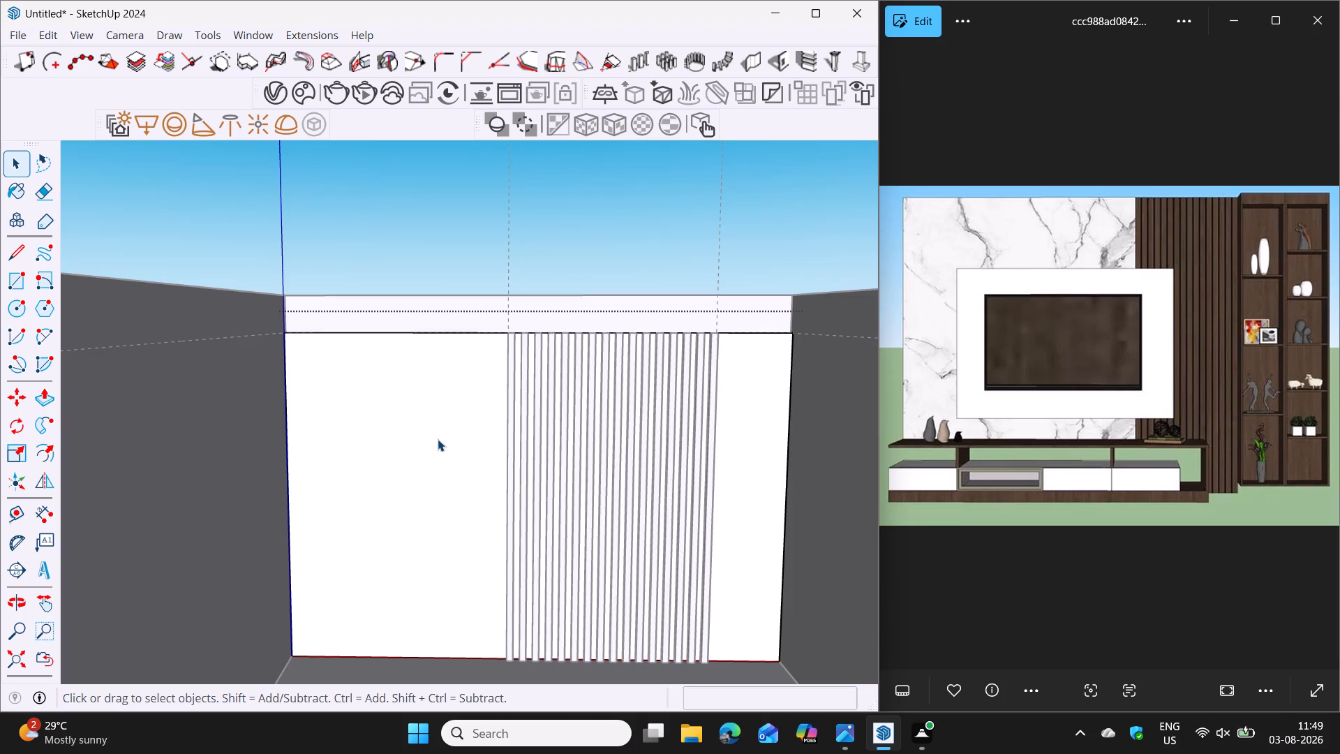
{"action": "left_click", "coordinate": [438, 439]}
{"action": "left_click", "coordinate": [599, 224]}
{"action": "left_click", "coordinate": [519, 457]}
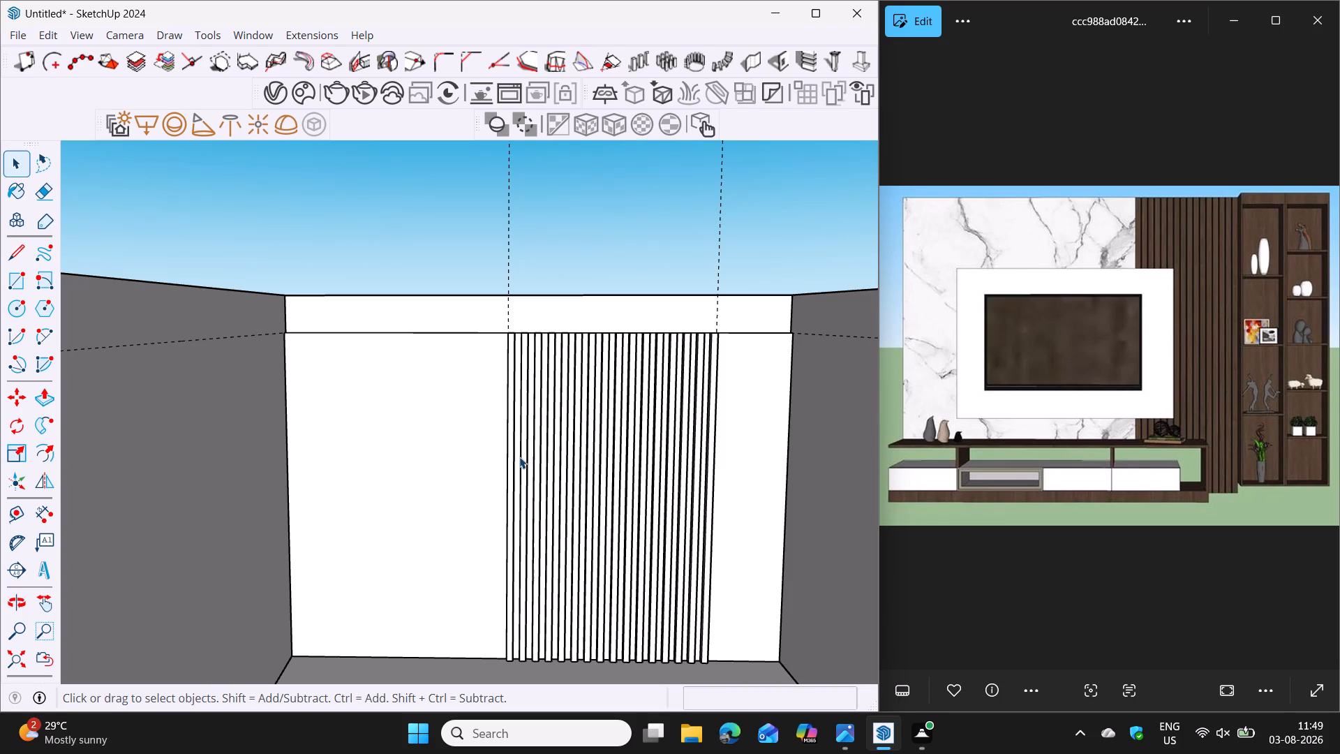
Open the leftmost slat component and move its geometry about 16' 9" so all slats stand outside the room, beyond the right wall; leave the component.
{"action": "left_click", "coordinate": [511, 467]}
{"action": "double_click", "coordinate": [511, 467]}
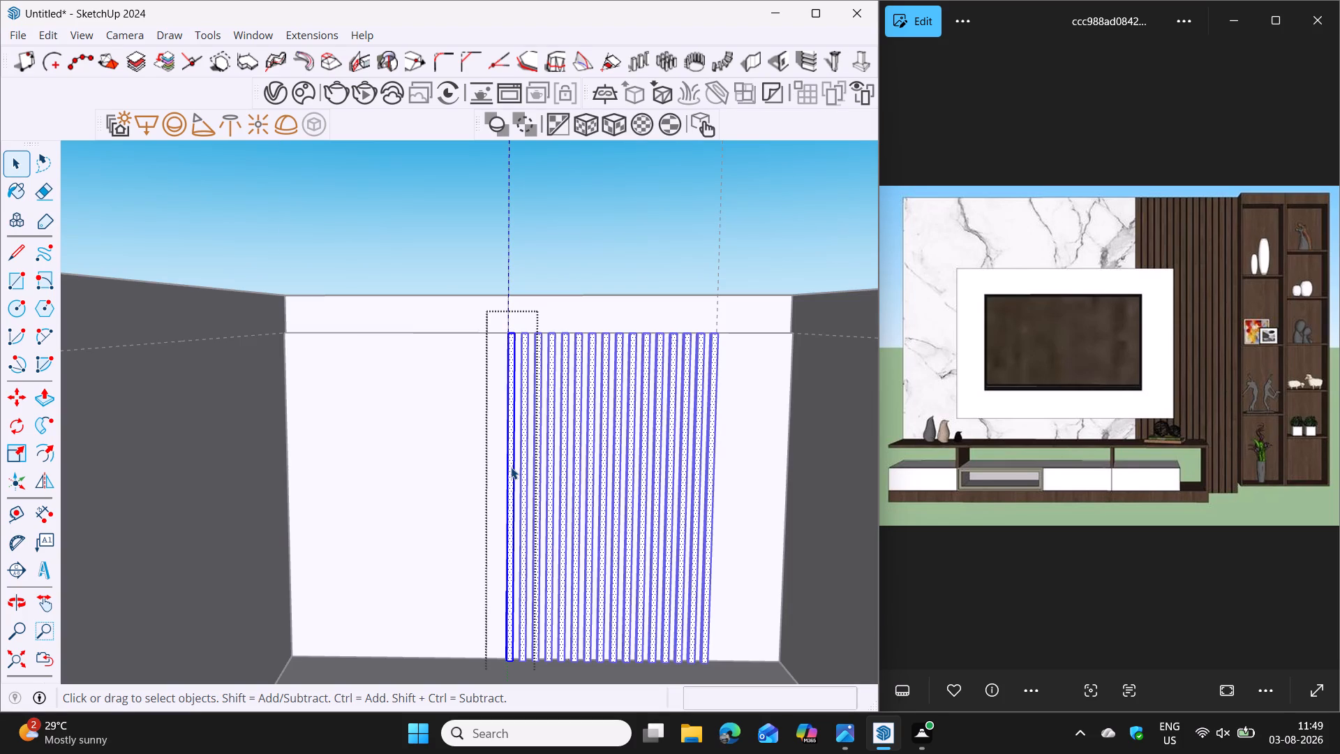
{"action": "left_click", "coordinate": [511, 467]}
{"action": "left_click", "coordinate": [511, 467]}
{"action": "left_click", "coordinate": [507, 467]}
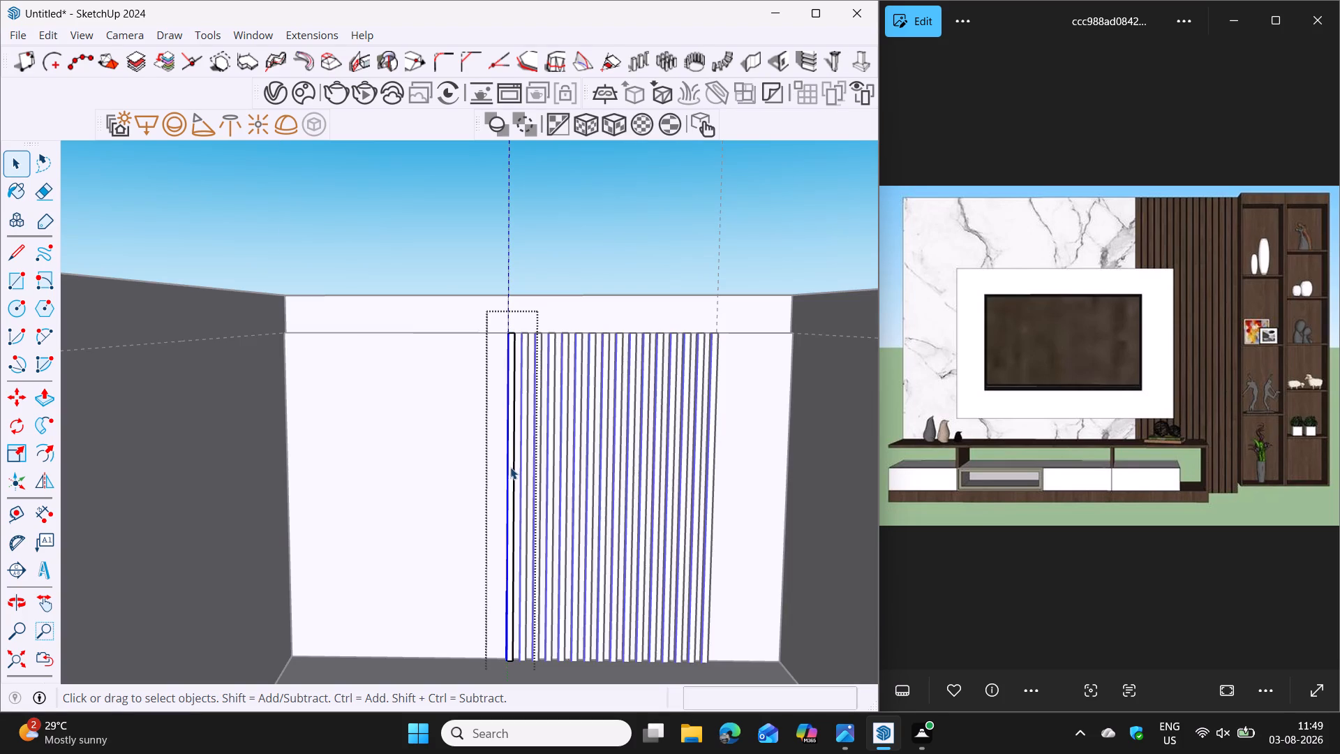
{"action": "left_click", "coordinate": [511, 467]}
{"action": "double_click", "coordinate": [511, 467]}
{"action": "left_click", "coordinate": [511, 467]}
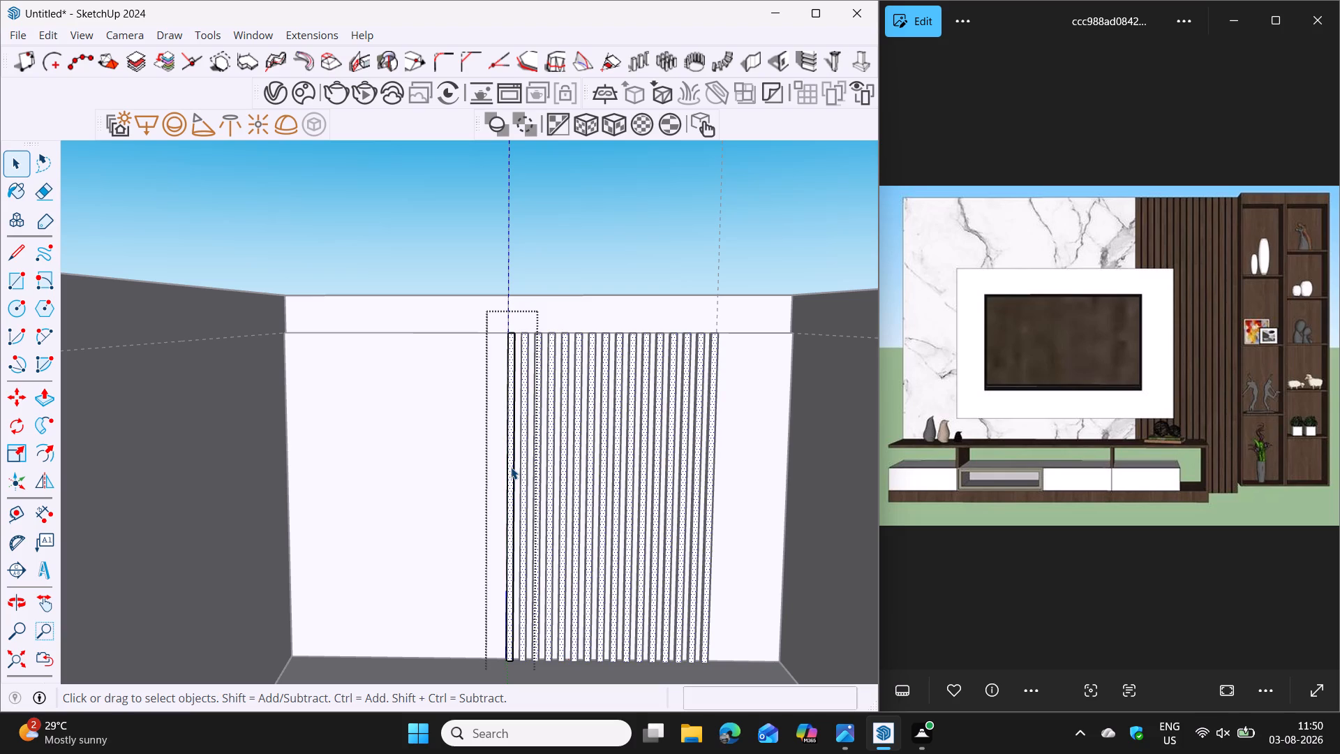
{"action": "double_click", "coordinate": [511, 467]}
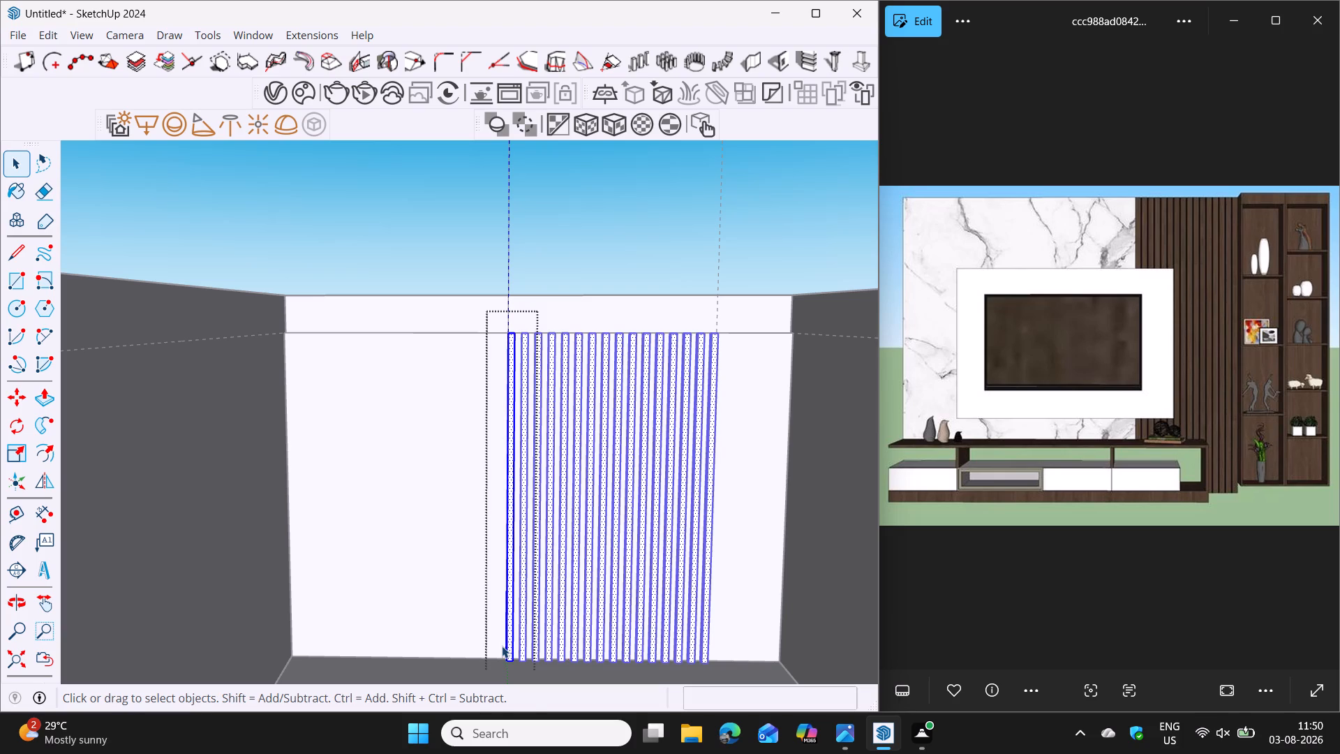
{"action": "key", "text": "m"}
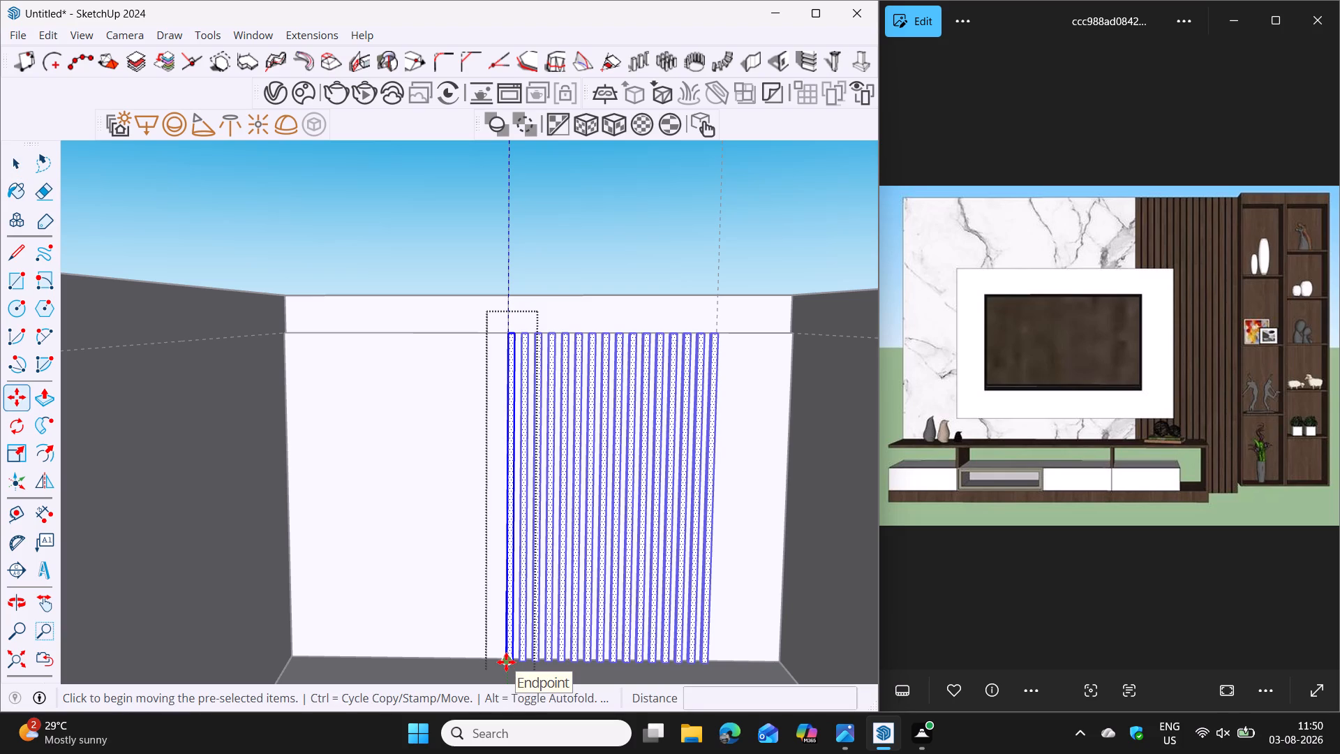
{"action": "left_click", "coordinate": [506, 662]}
{"action": "scroll", "coordinate": [636, 641], "scroll_direction": "down", "scroll_amount": 6}
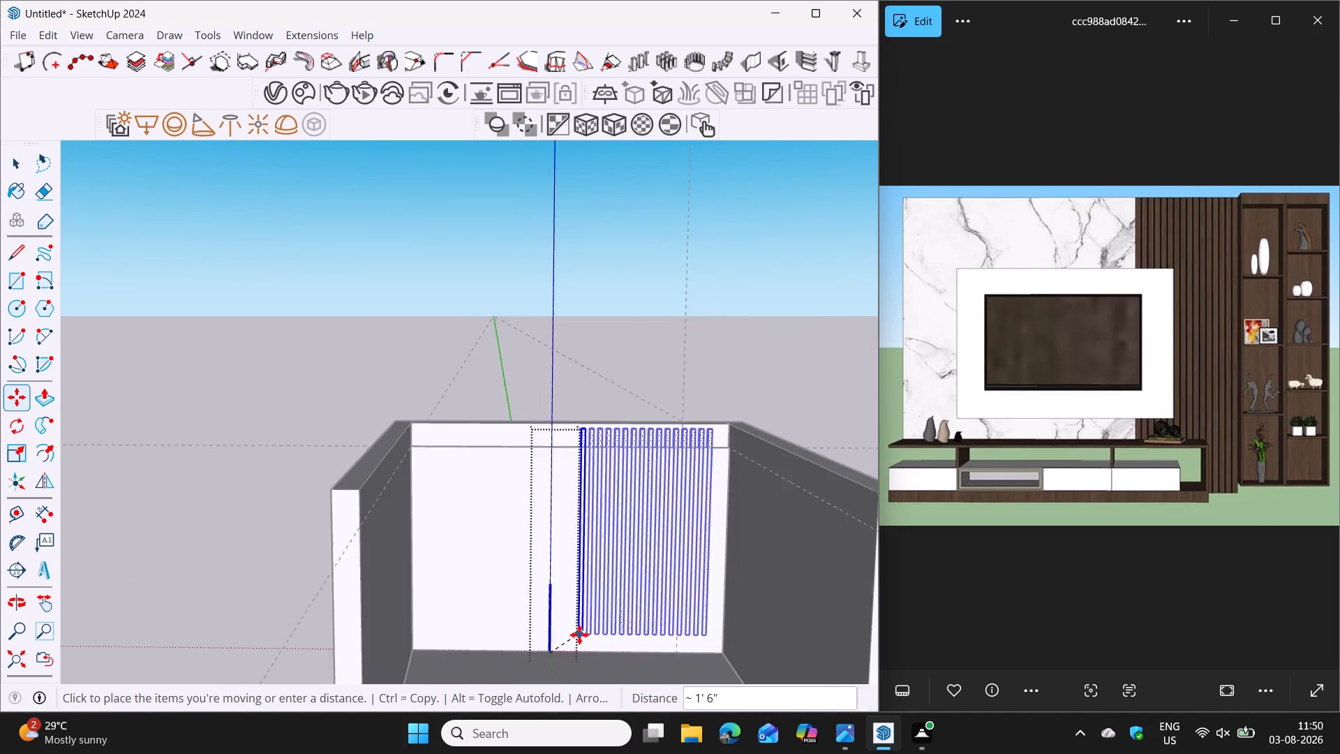
{"action": "scroll", "coordinate": [579, 635], "scroll_direction": "down", "scroll_amount": 4}
{"action": "middle_click_drag", "start_coordinate": [587, 626], "coordinate": [419, 552], "text": "shift"}
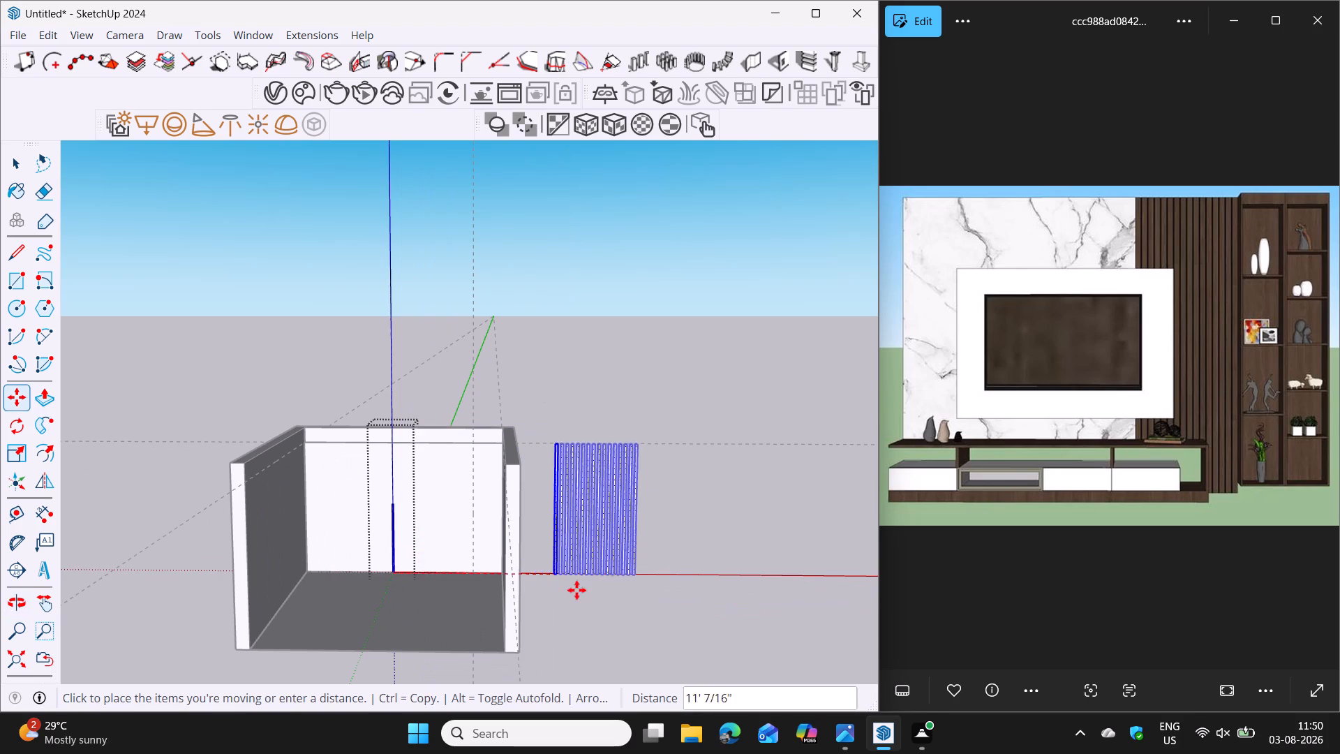
{"action": "left_click", "coordinate": [630, 630]}
{"action": "key", "text": "Escape"}
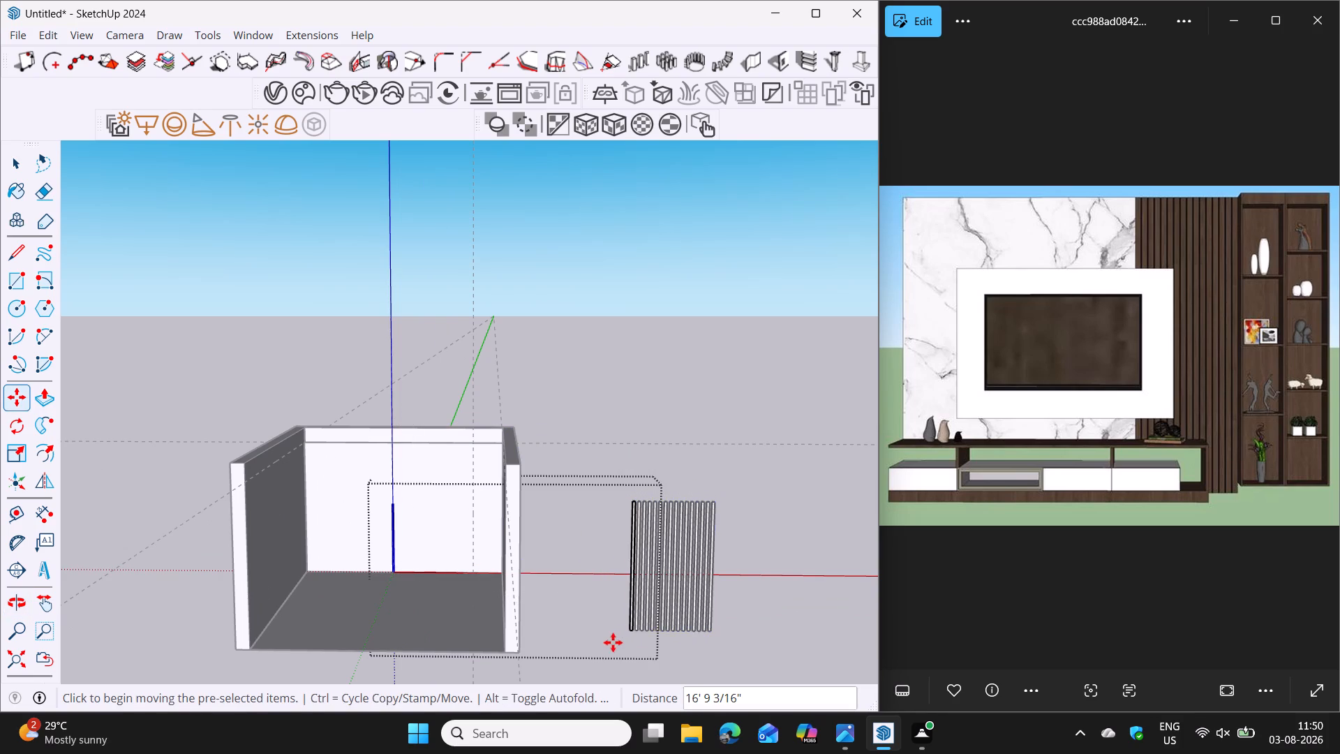
{"action": "scroll", "coordinate": [440, 591], "scroll_direction": "up", "scroll_amount": 10}
{"action": "key", "text": "space"}
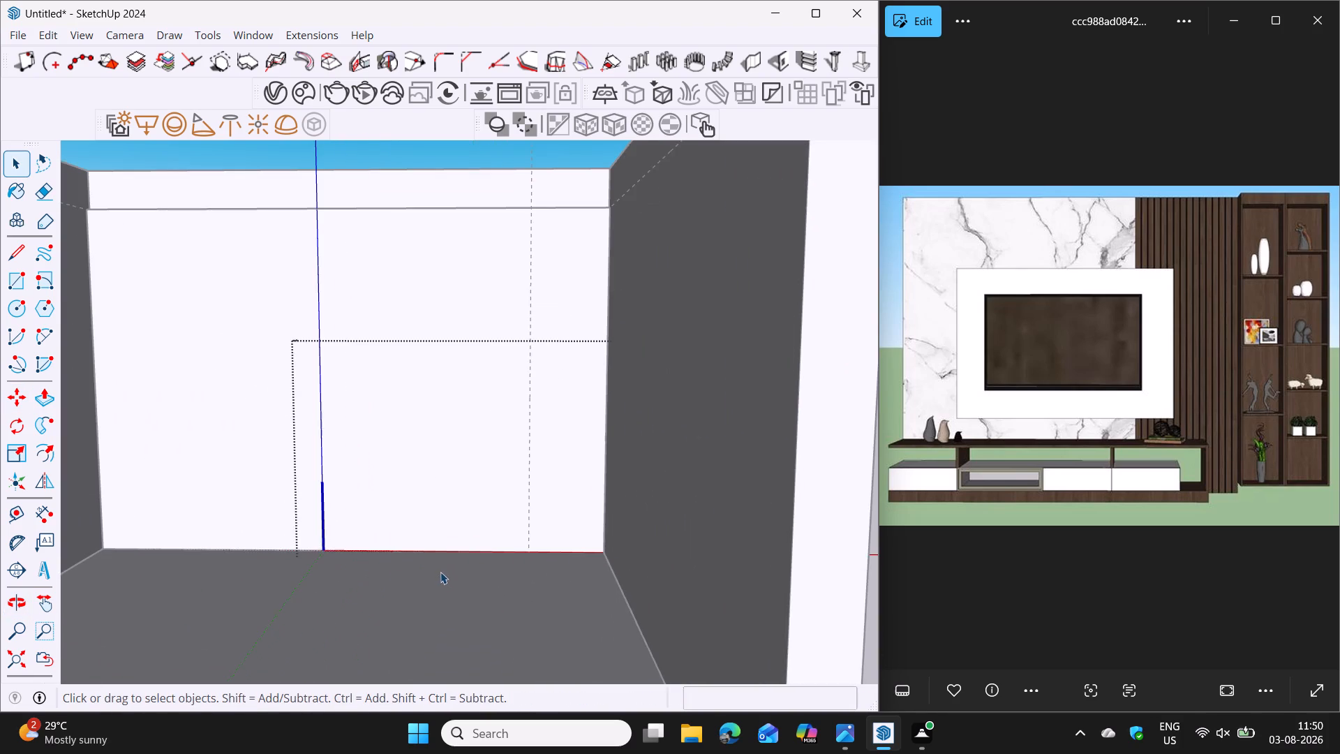
{"action": "scroll", "coordinate": [440, 572], "scroll_direction": "down", "scroll_amount": 9}
{"action": "left_click", "coordinate": [630, 424]}
Draw a 2' by 9' rectangle on the back panel, from the right guide's top intersection to the bottom corner at the right wall.
{"action": "scroll", "coordinate": [463, 527], "scroll_direction": "up", "scroll_amount": 2}
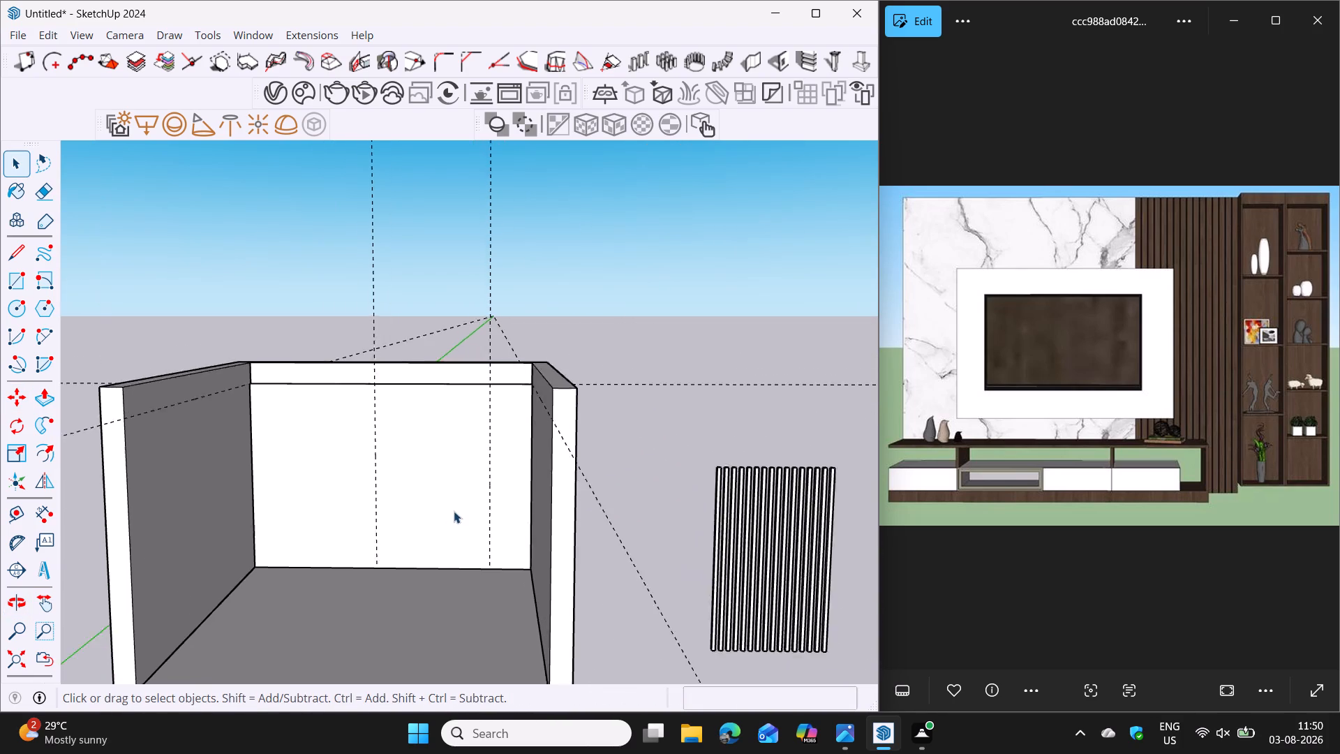
{"action": "scroll", "coordinate": [454, 511], "scroll_direction": "up", "scroll_amount": 1}
{"action": "scroll", "coordinate": [452, 510], "scroll_direction": "down", "scroll_amount": 2}
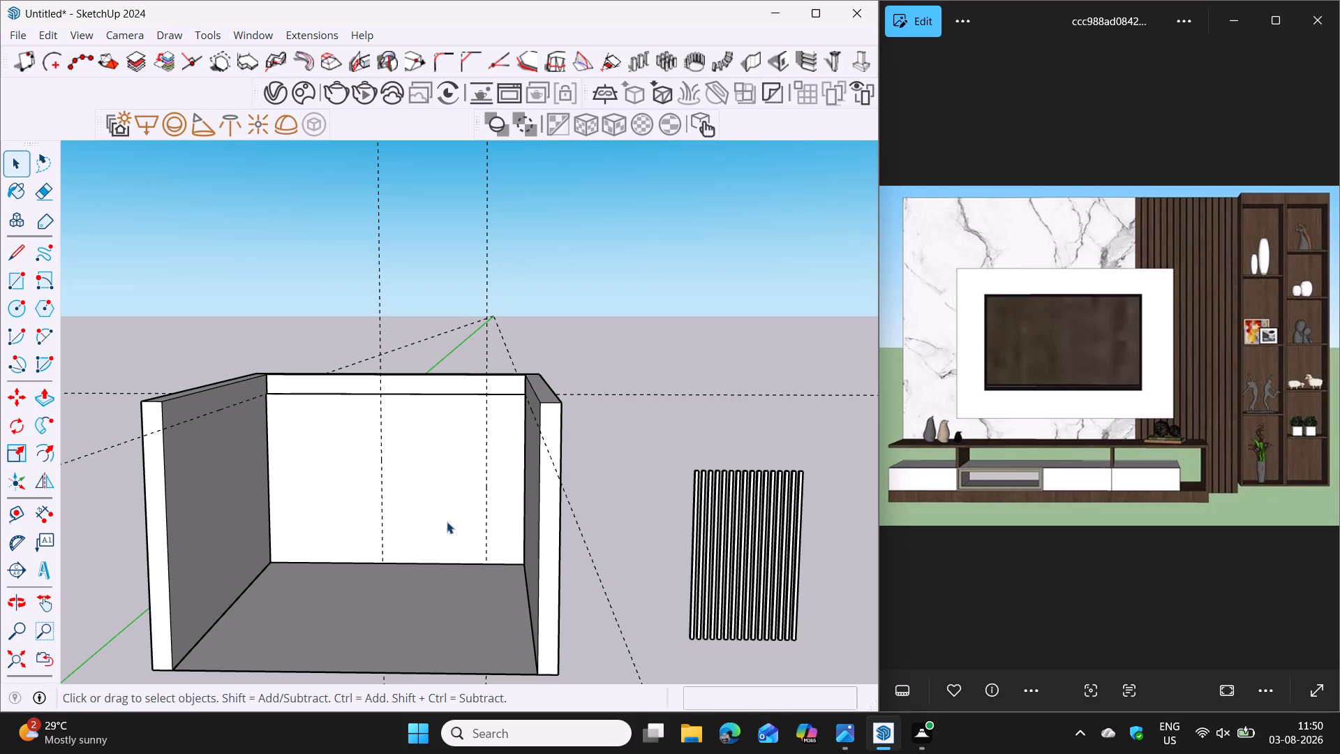
{"action": "middle_click_drag", "start_coordinate": [441, 527], "coordinate": [385, 529], "text": "shift"}
{"action": "middle_click_drag", "start_coordinate": [411, 526], "coordinate": [459, 524]}
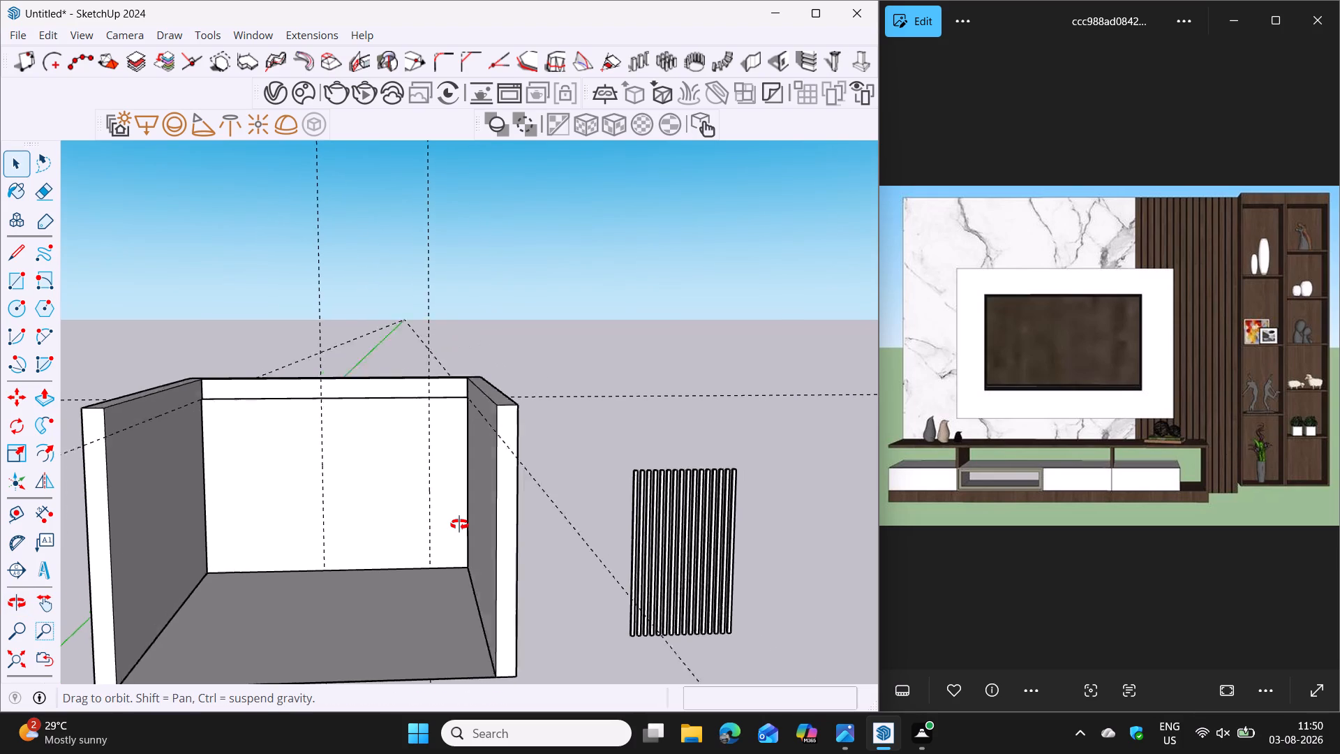
{"action": "middle_click_drag", "start_coordinate": [459, 524], "coordinate": [456, 524]}
{"action": "scroll", "coordinate": [456, 524], "scroll_direction": "down", "scroll_amount": 1}
{"action": "scroll", "coordinate": [449, 507], "scroll_direction": "up", "scroll_amount": 8}
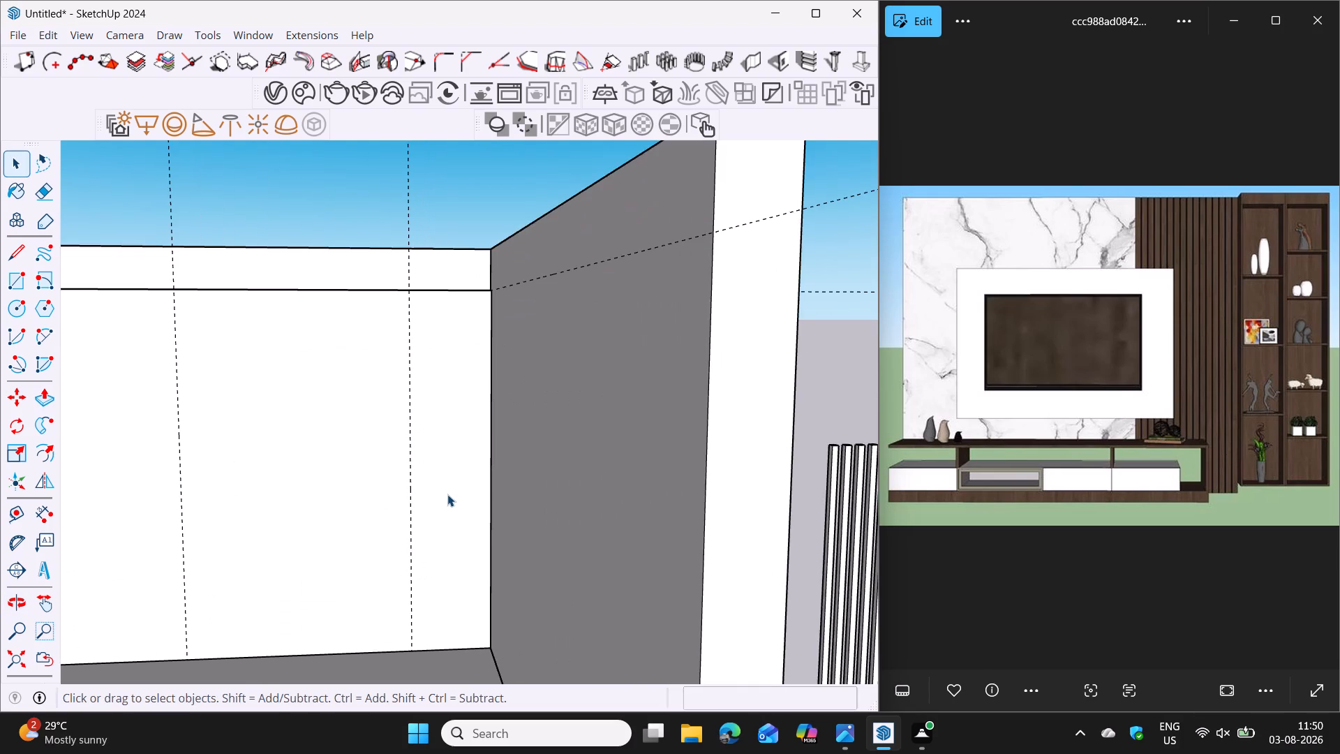
{"action": "scroll", "coordinate": [447, 494], "scroll_direction": "down", "scroll_amount": 2}
{"action": "middle_click_drag", "start_coordinate": [447, 495], "coordinate": [429, 496]}
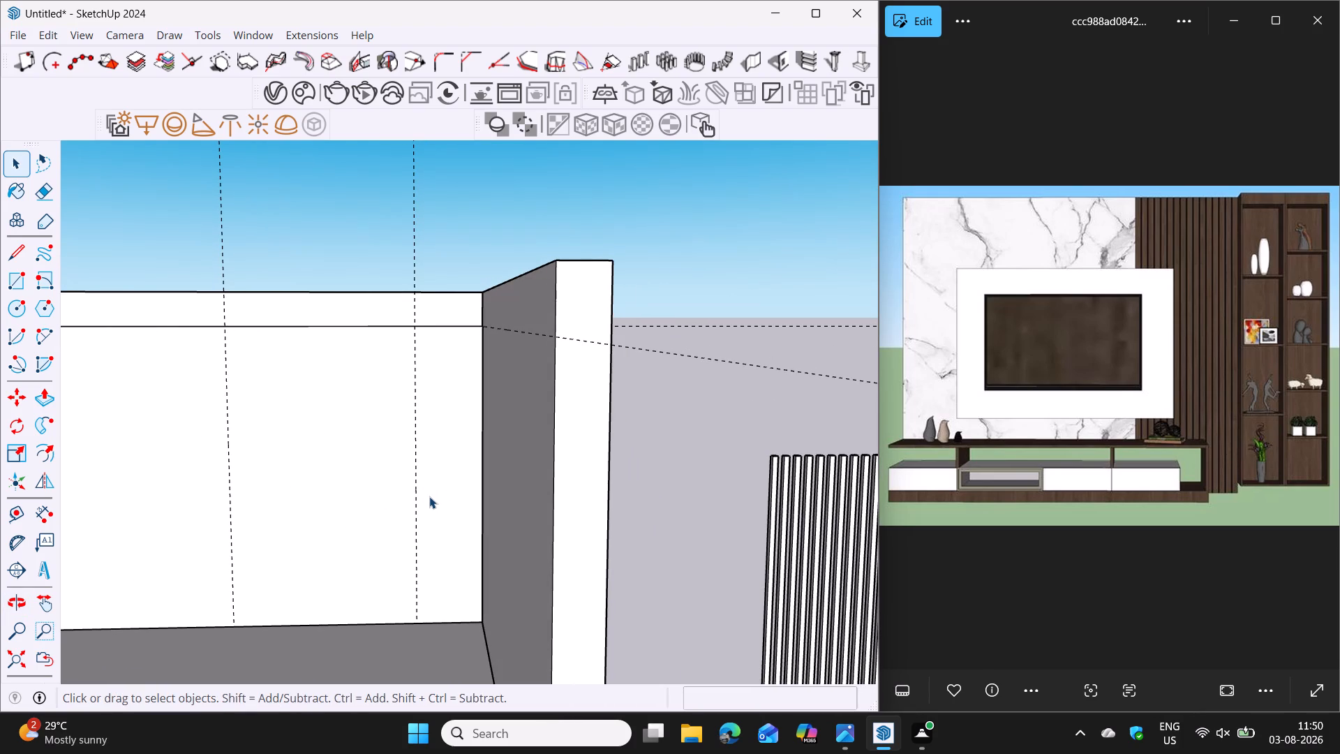
{"action": "key", "text": "r"}
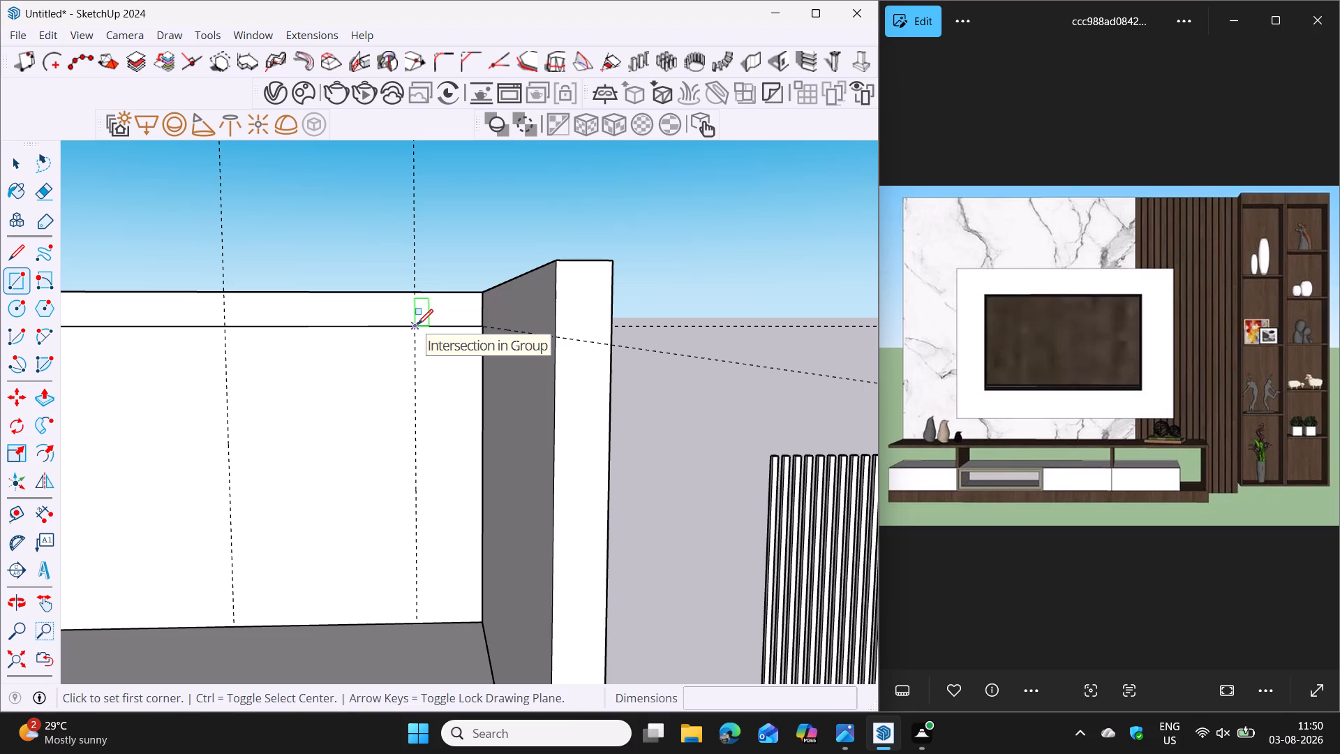
{"action": "left_click", "coordinate": [417, 325]}
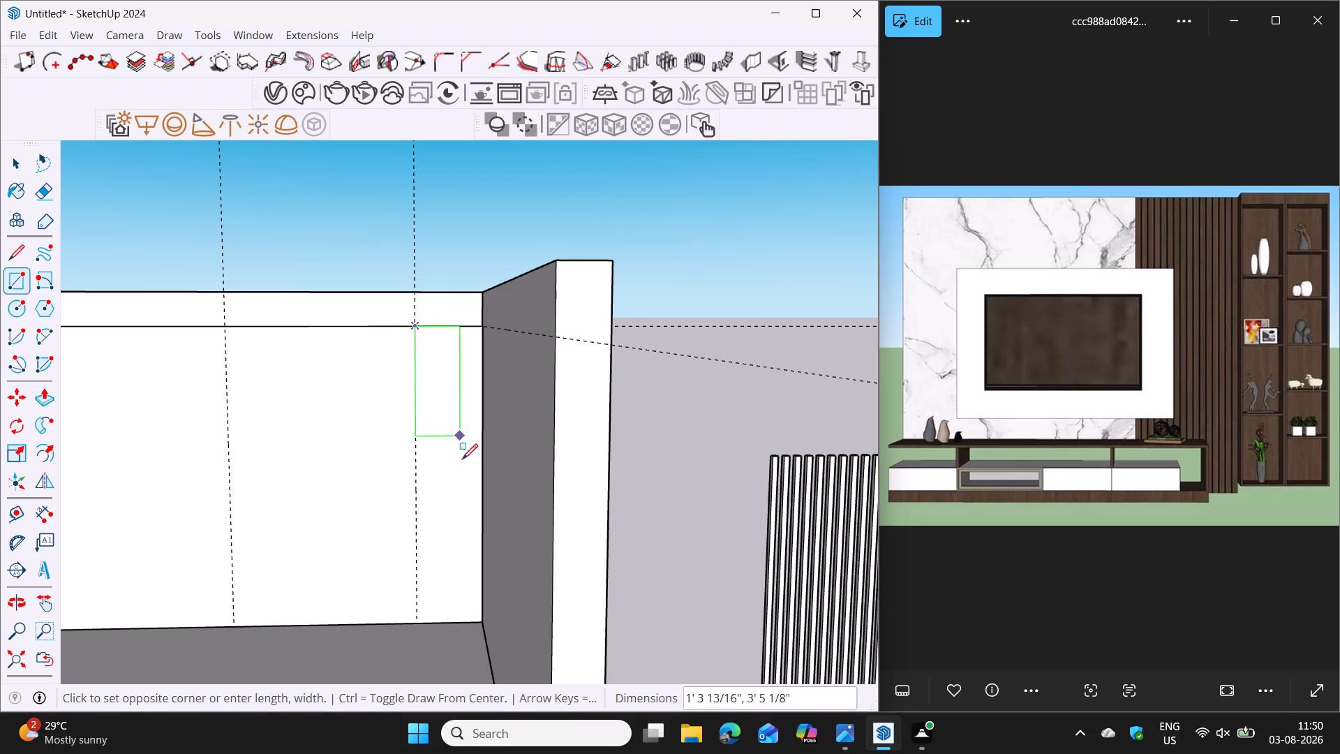
{"action": "left_click", "coordinate": [484, 620]}
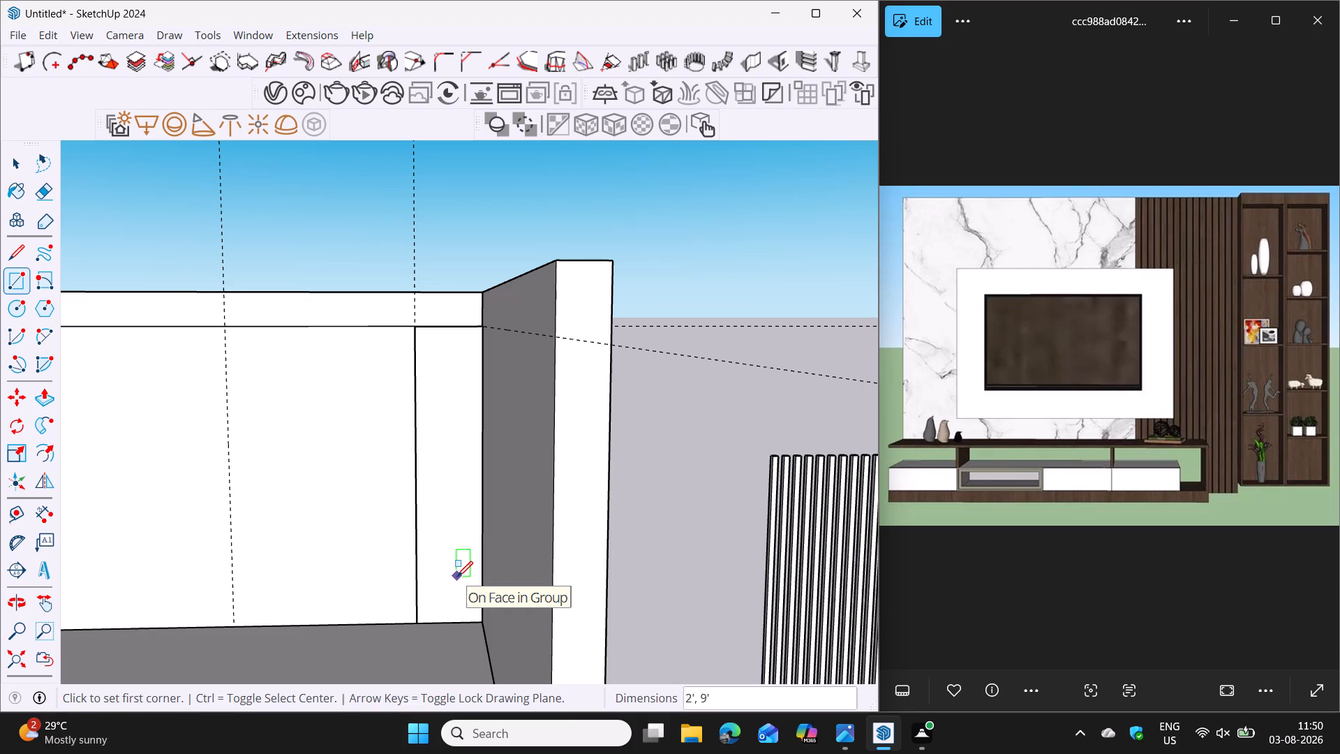
Push/pull the 2' by 9' rectangle beside the right wall out 1' to form the shelving unit's block.
{"action": "key", "text": "p"}
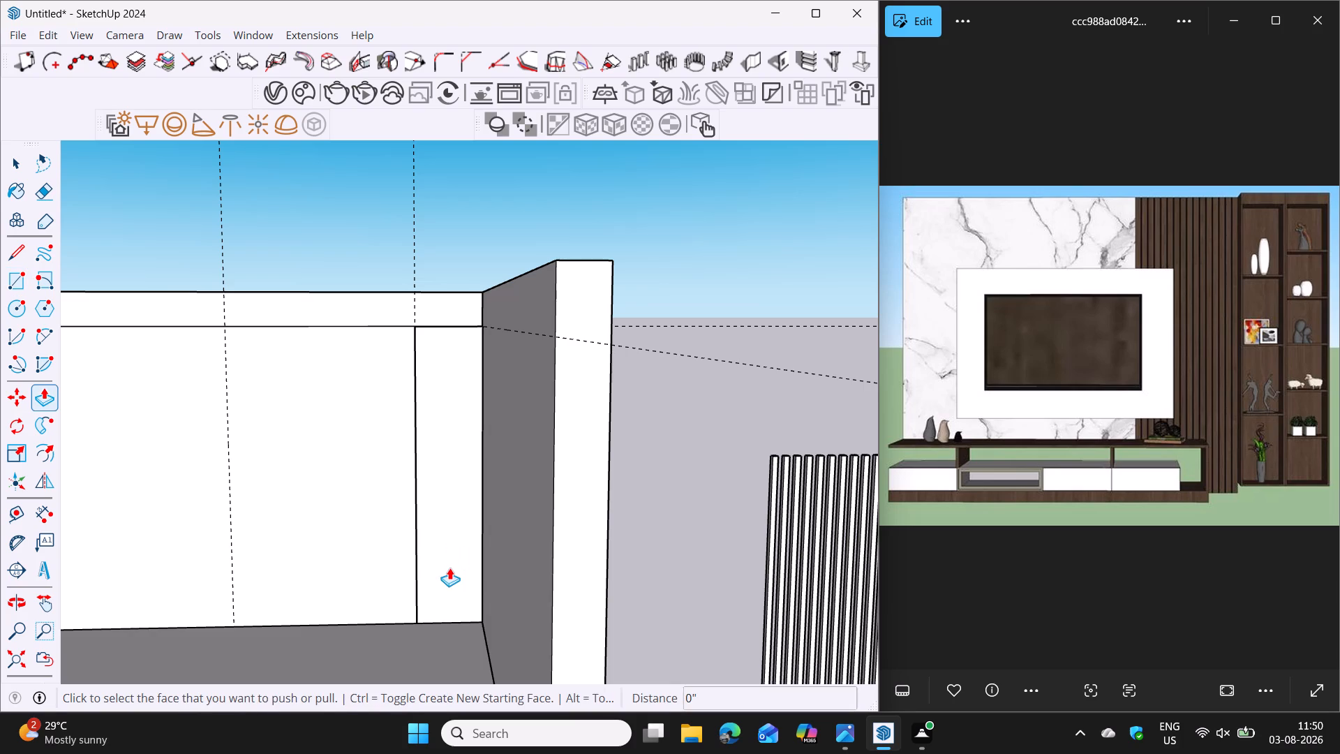
{"action": "left_click", "coordinate": [447, 556]}
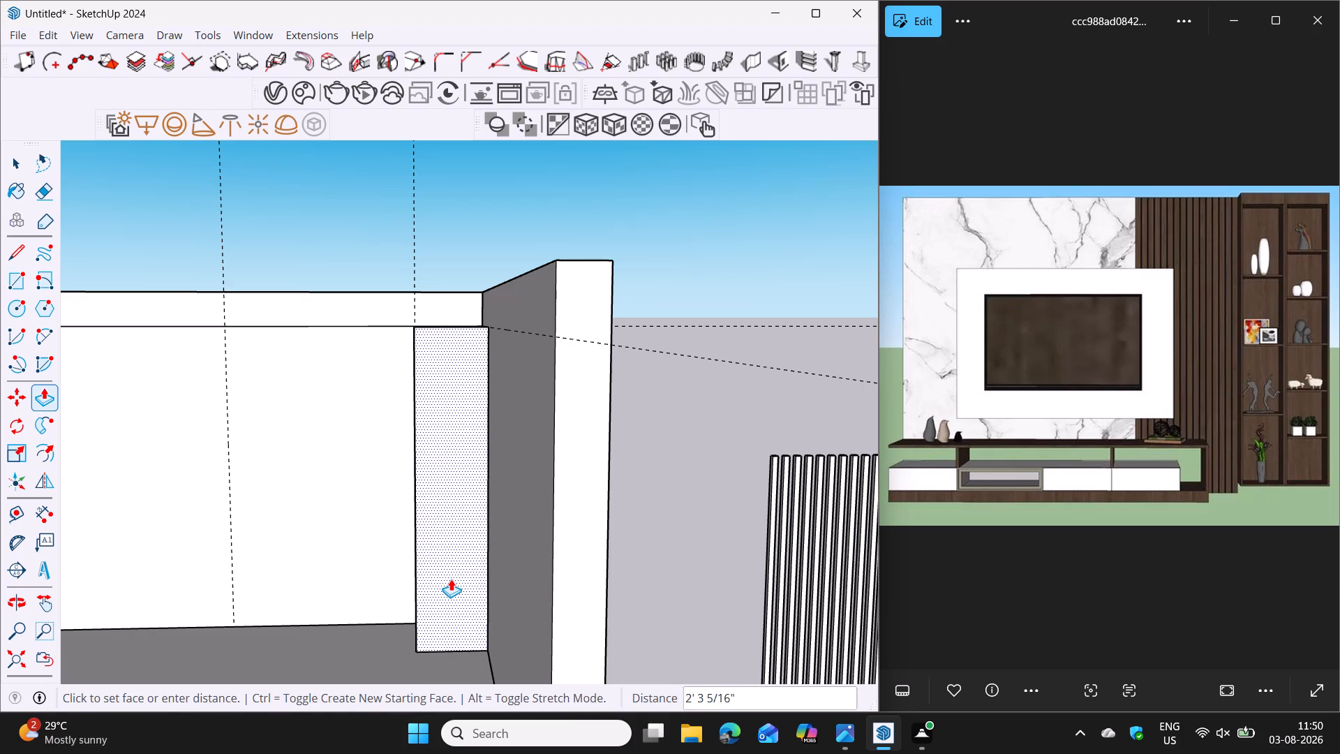
{"action": "type", "text": "1'"}
{"action": "key", "text": "Return"}
{"action": "middle_click_drag", "start_coordinate": [399, 558], "coordinate": [400, 559]}
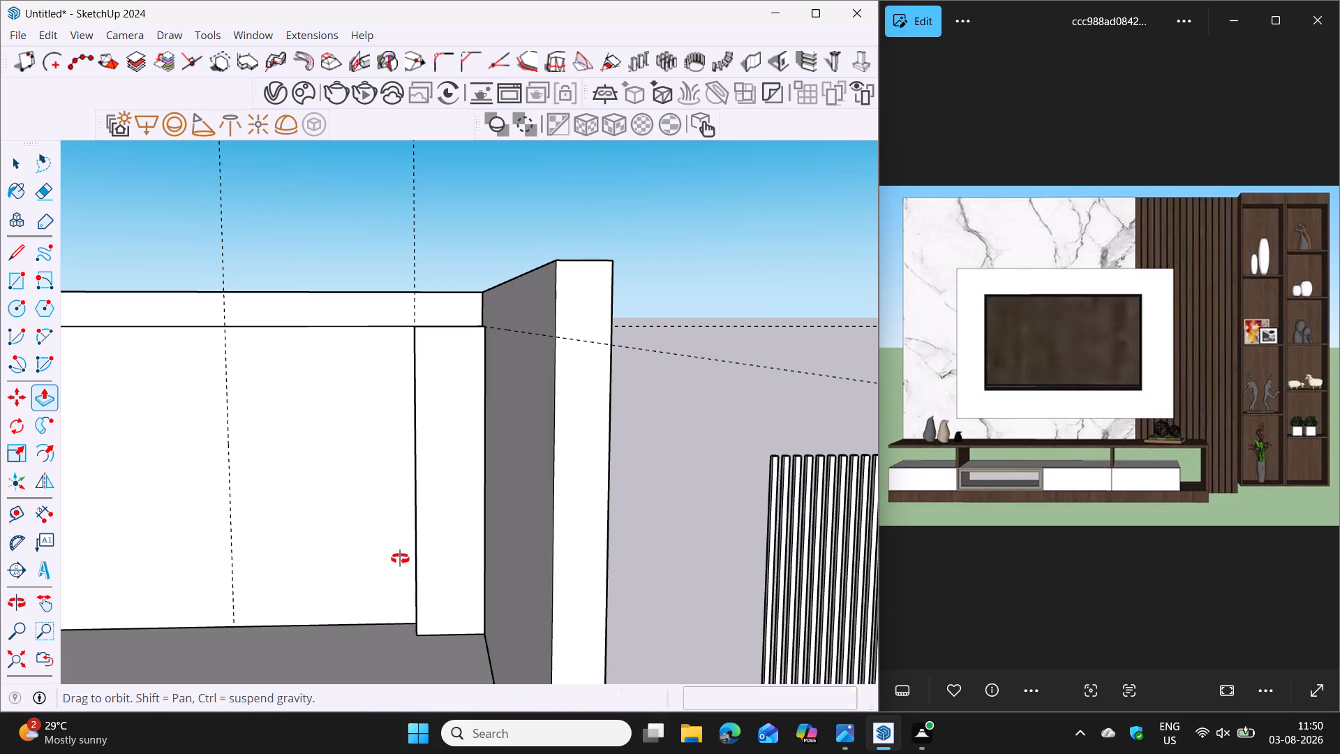
{"action": "middle_click_drag", "start_coordinate": [400, 559], "coordinate": [406, 610]}
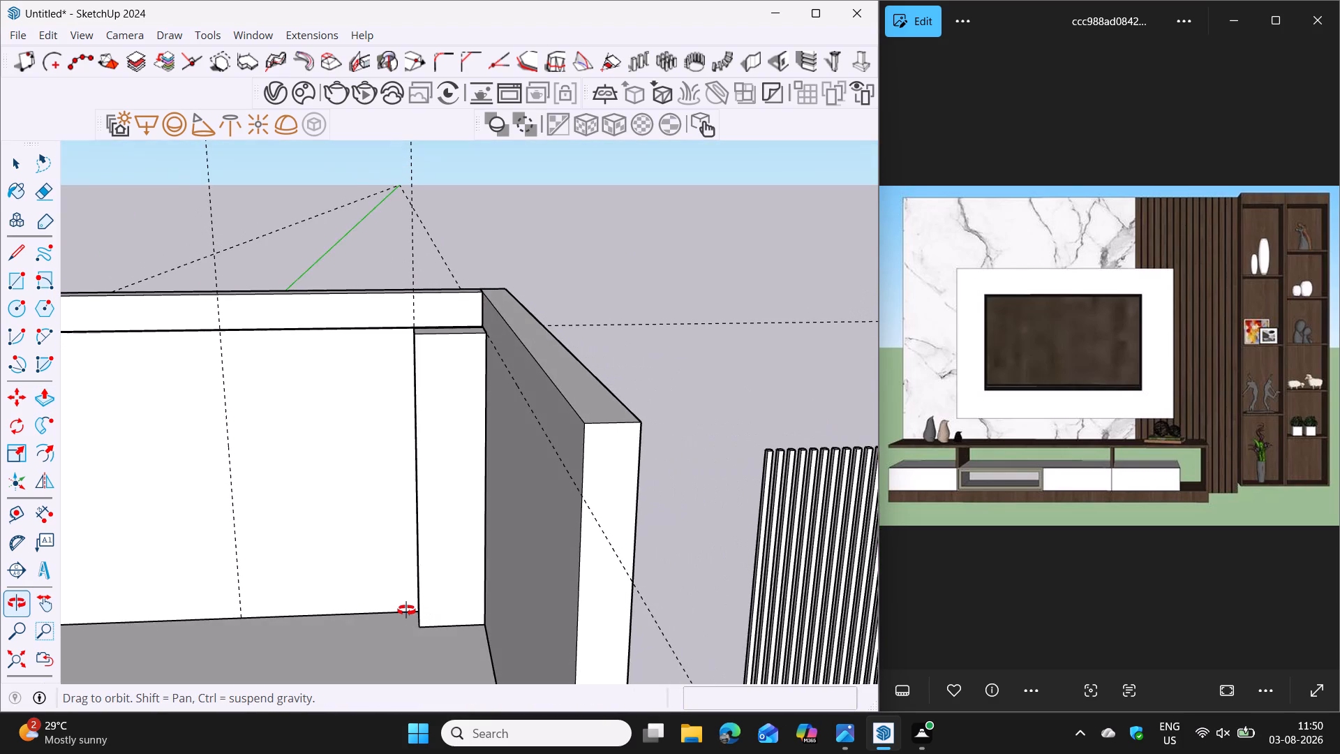
{"action": "middle_click_drag", "start_coordinate": [406, 610], "coordinate": [394, 609]}
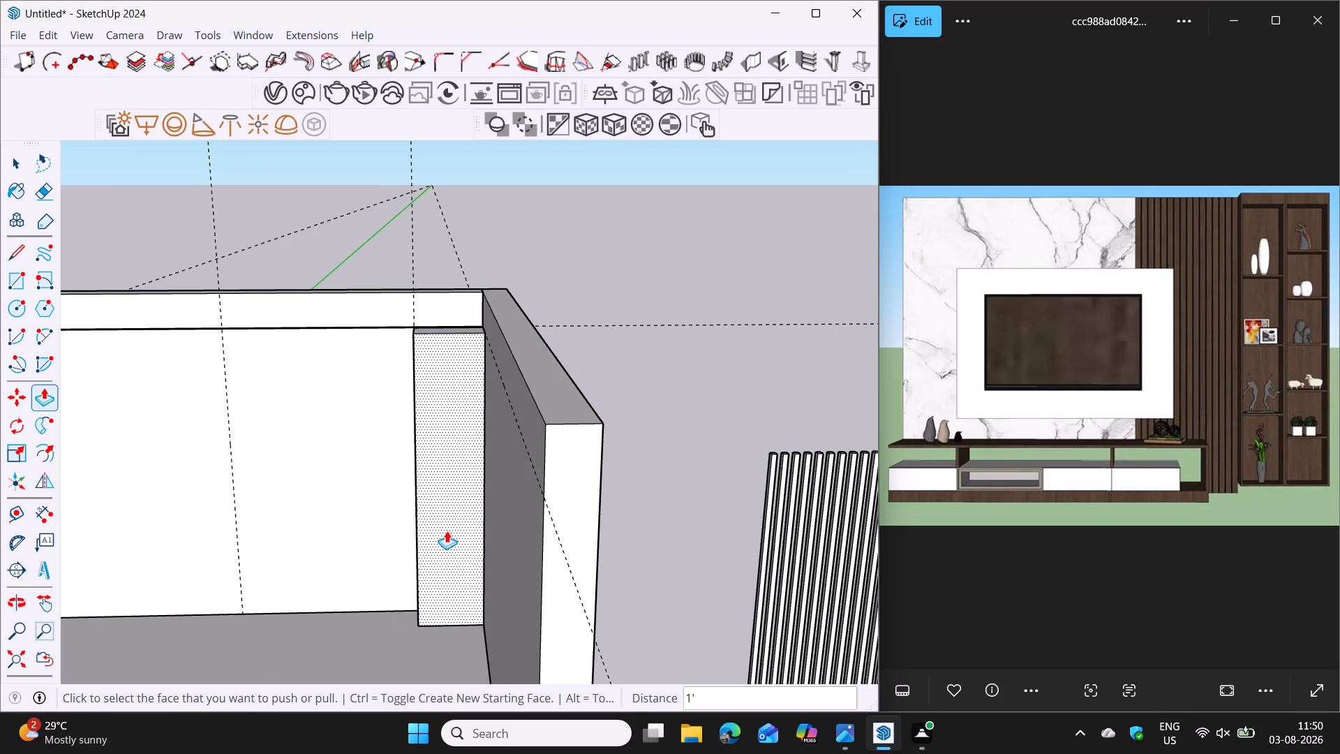
Copy the top front edge of the shelving block 4" downward on its front face.
{"action": "key", "text": "space"}
{"action": "scroll", "coordinate": [447, 531], "scroll_direction": "up", "scroll_amount": 4}
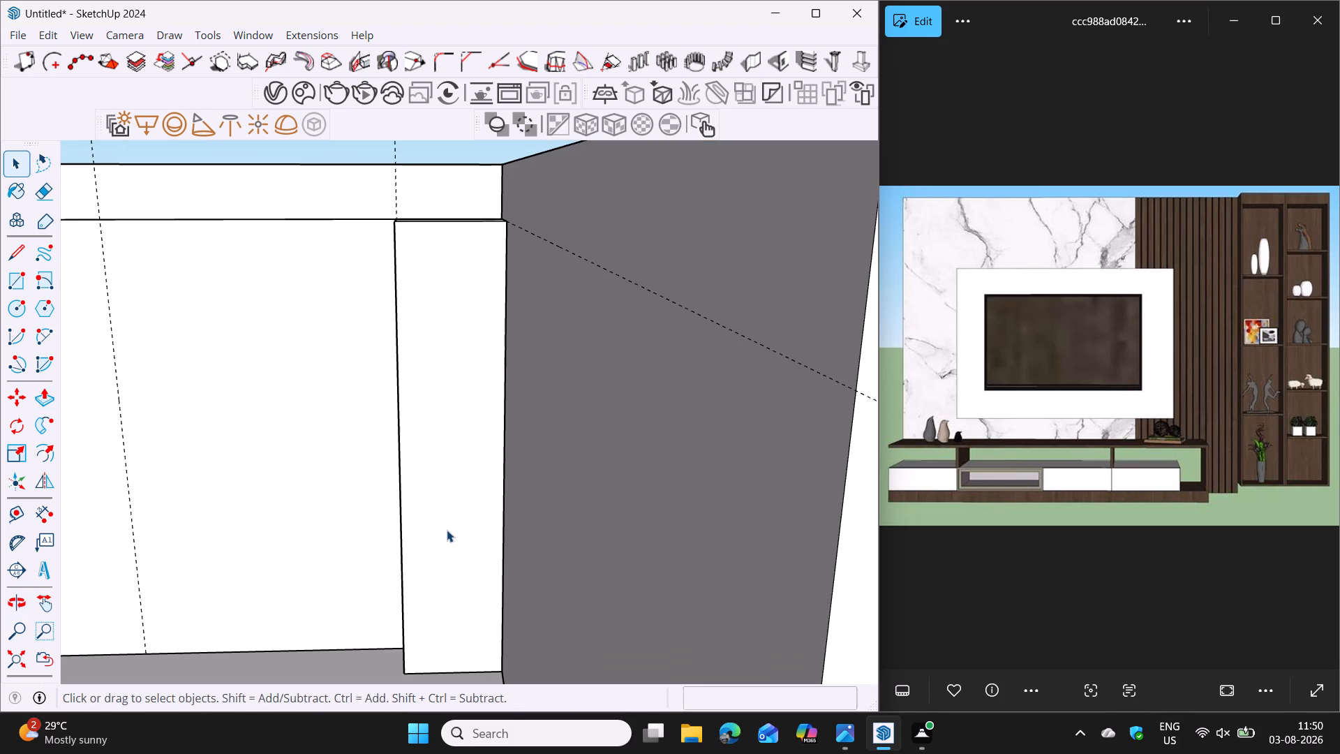
{"action": "middle_click_drag", "start_coordinate": [447, 530], "coordinate": [444, 518]}
{"action": "middle_click", "coordinate": [444, 518]}
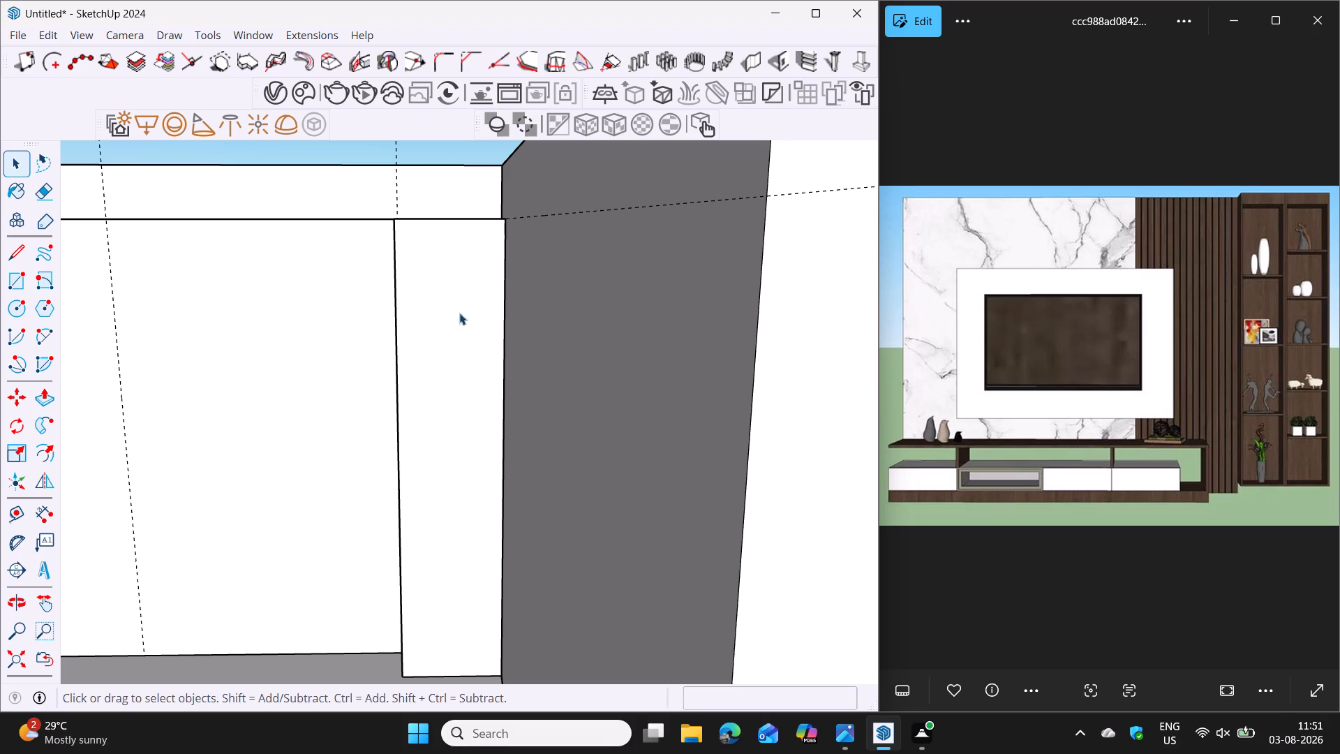
{"action": "left_click", "coordinate": [448, 220]}
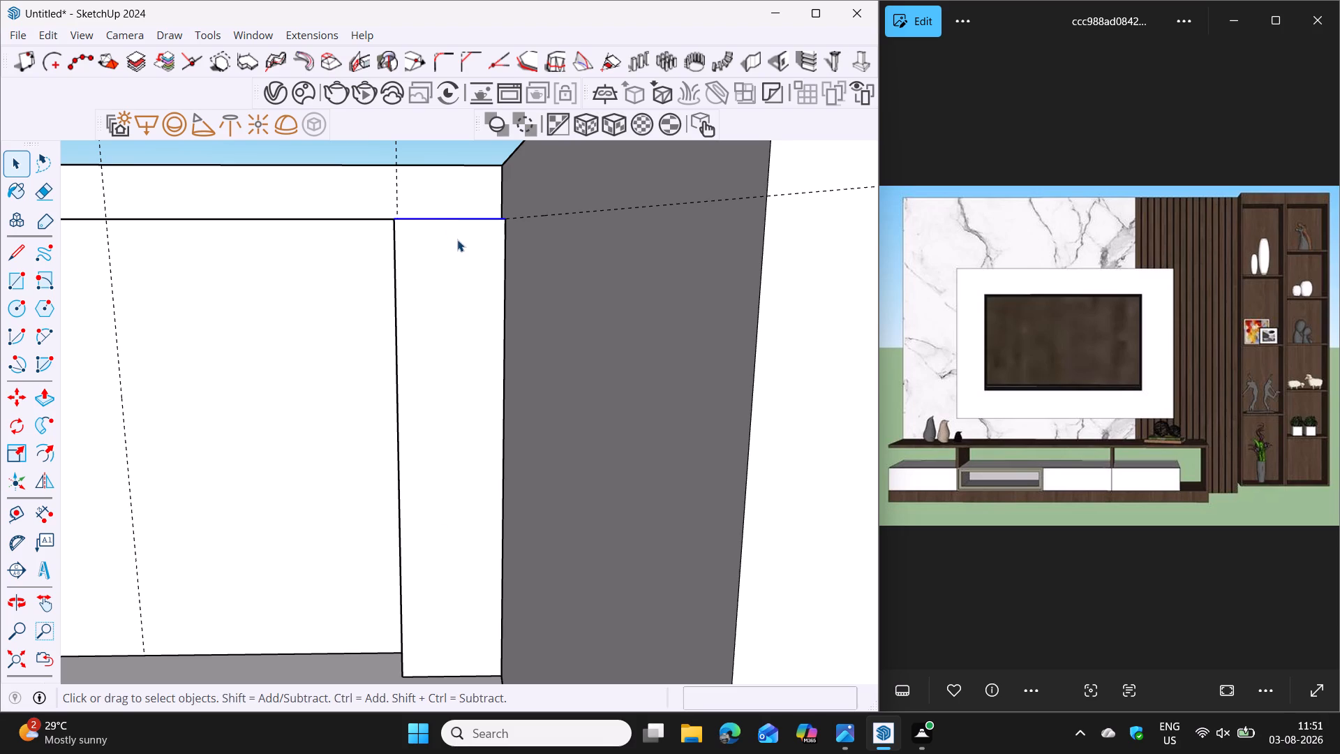
{"action": "key", "text": "m"}
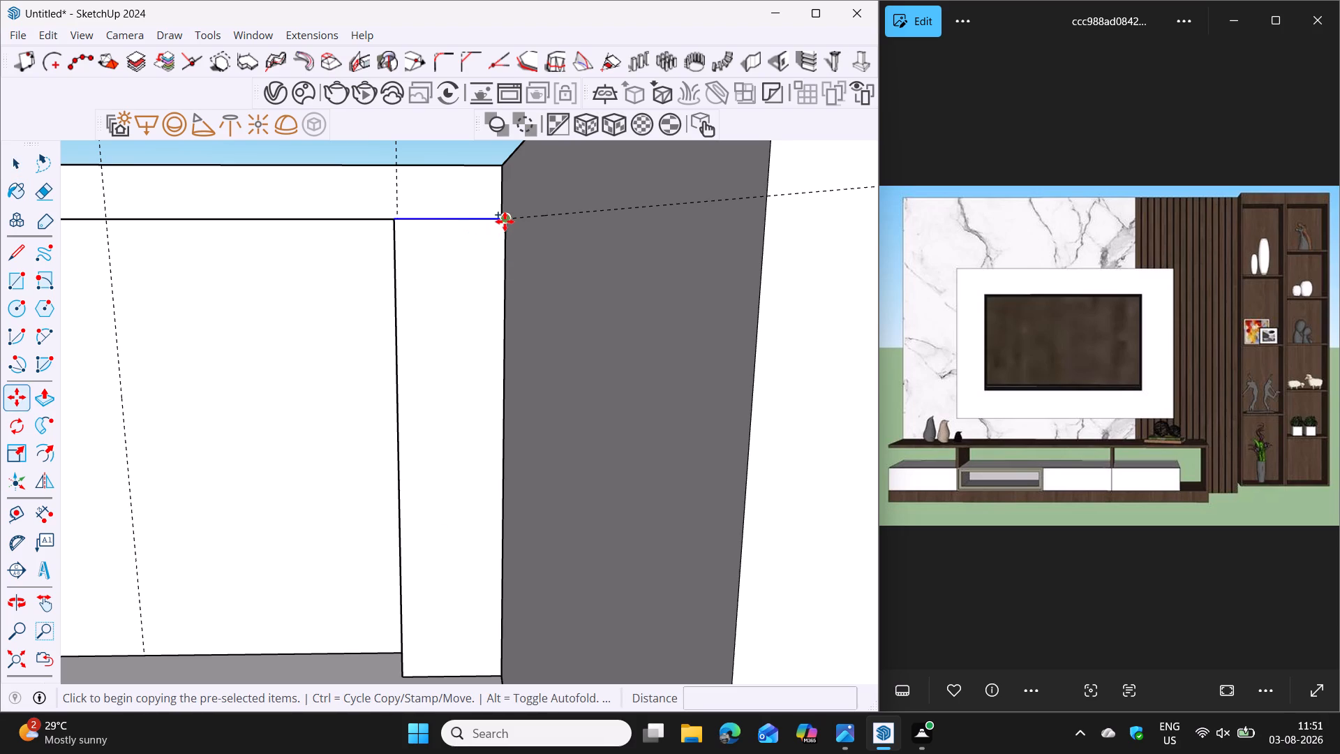
{"action": "left_click", "coordinate": [504, 221]}
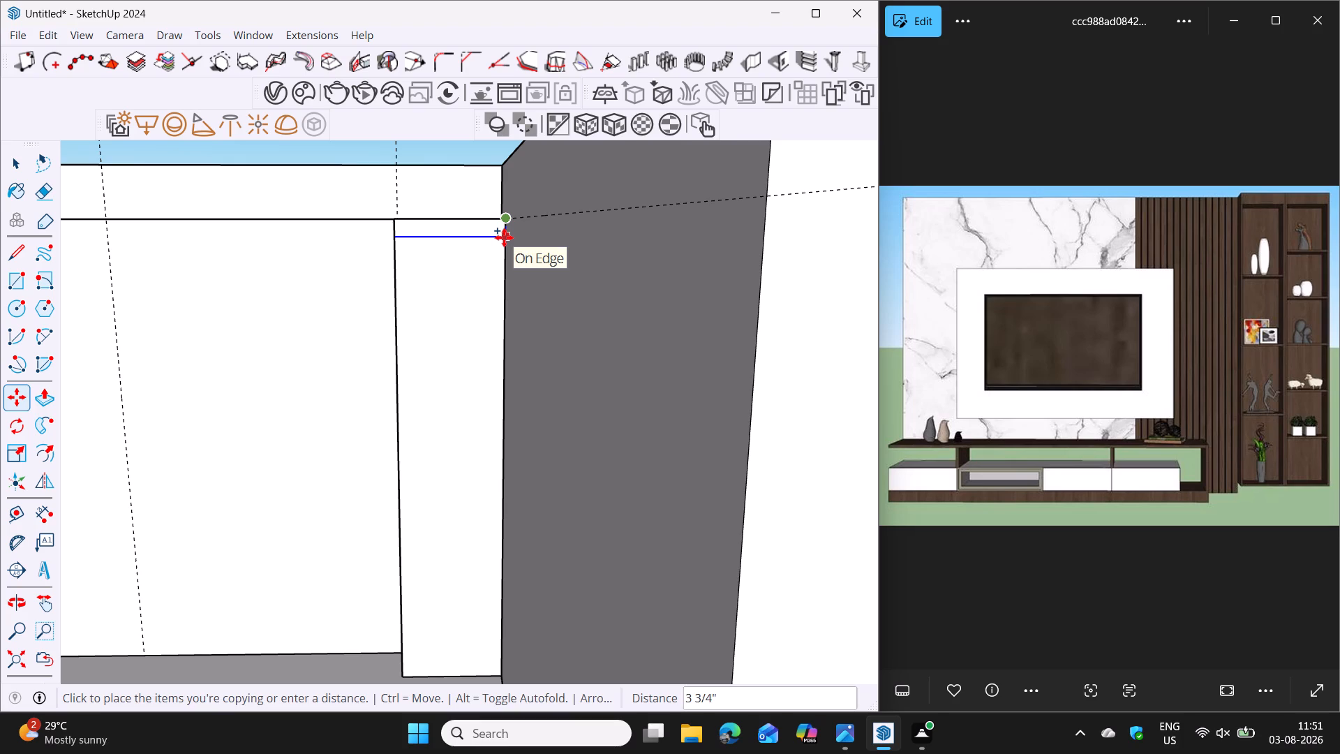
{"action": "key", "text": "4"}
{"action": "key", "text": "Return"}
{"action": "key", "text": "space"}
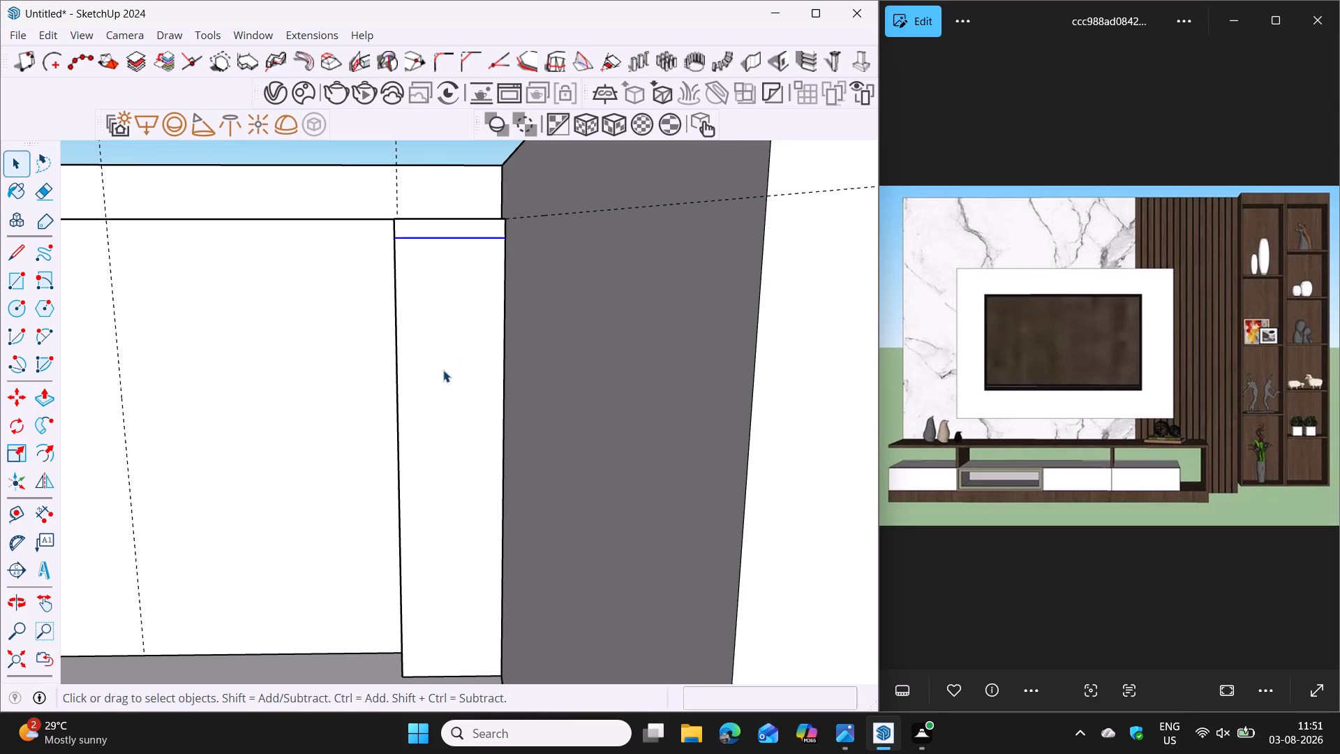
Offset the left, right and bottom edges of the shelving block's front face inward by 1" using the 1001bit edge offset.
{"action": "middle_click_drag", "start_coordinate": [449, 371], "coordinate": [438, 381]}
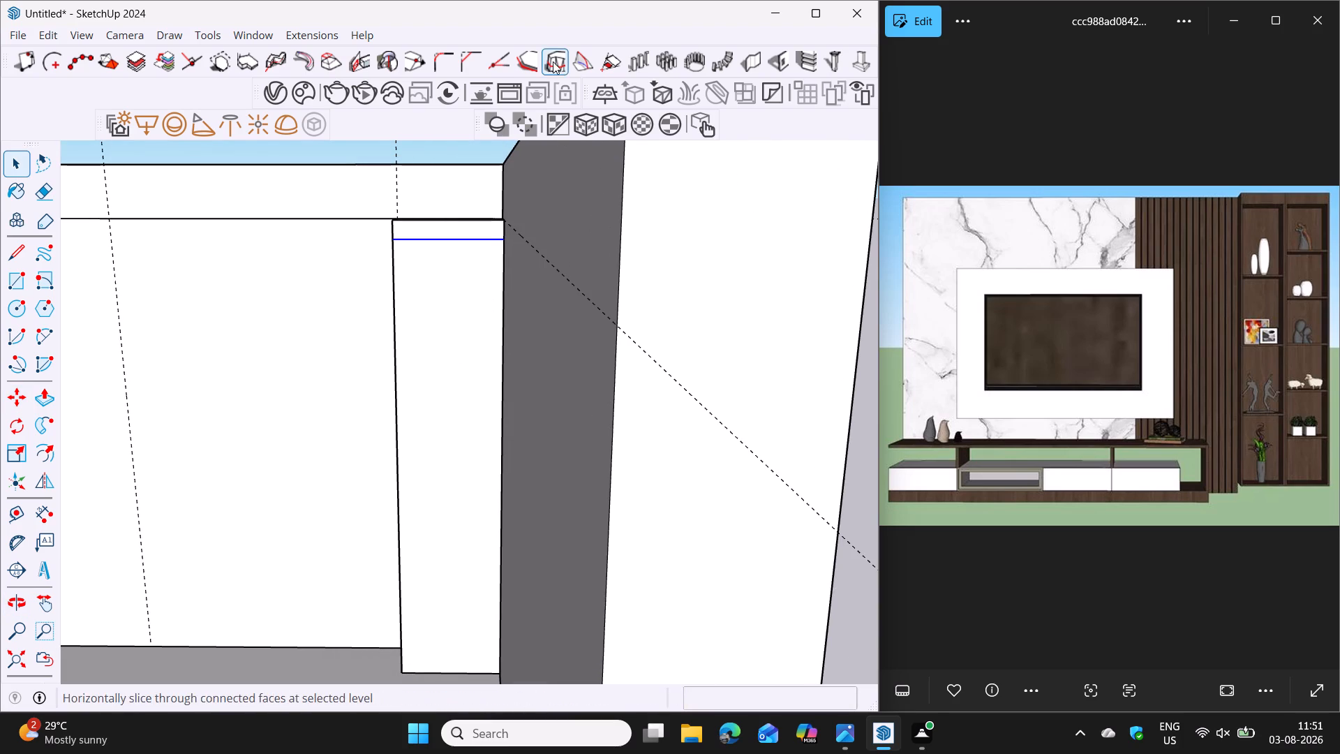
{"action": "left_click", "coordinate": [529, 64]}
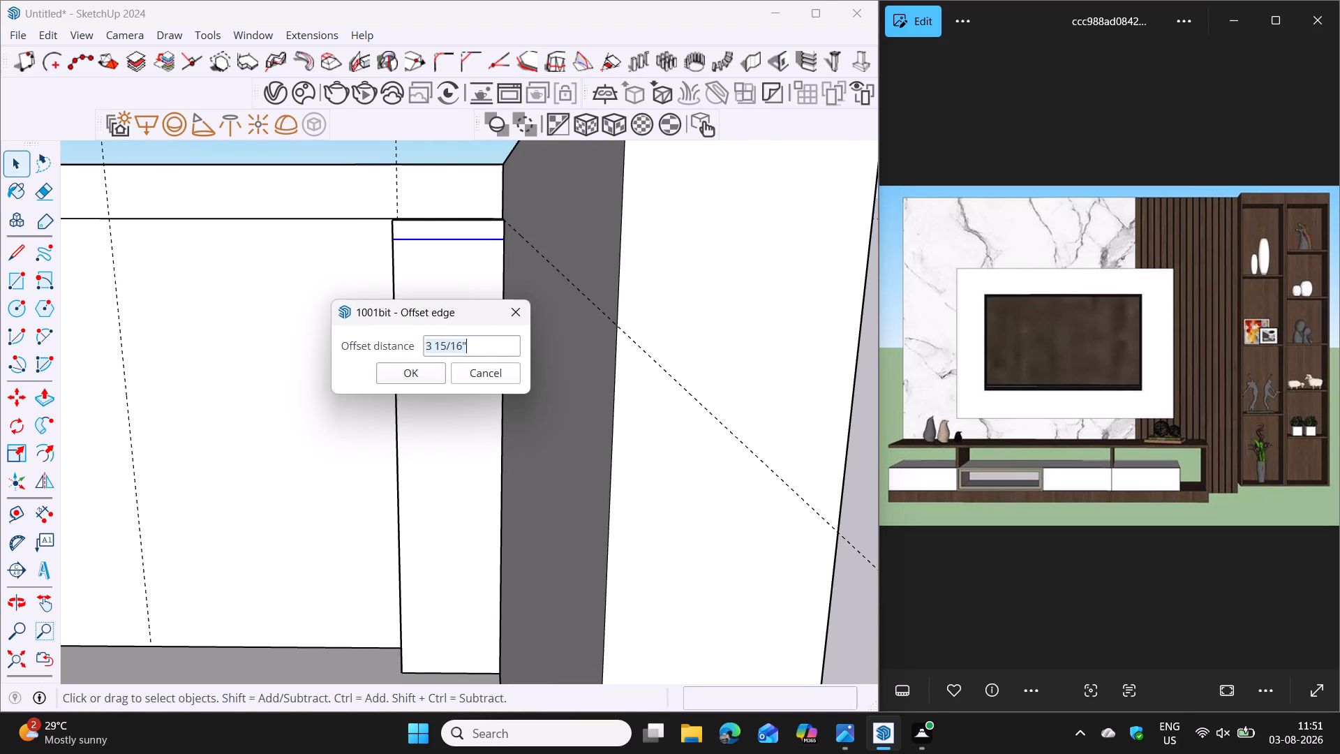
{"action": "left_click_drag", "start_coordinate": [477, 345], "coordinate": [388, 356]}
{"action": "key", "text": "ctrl+a"}
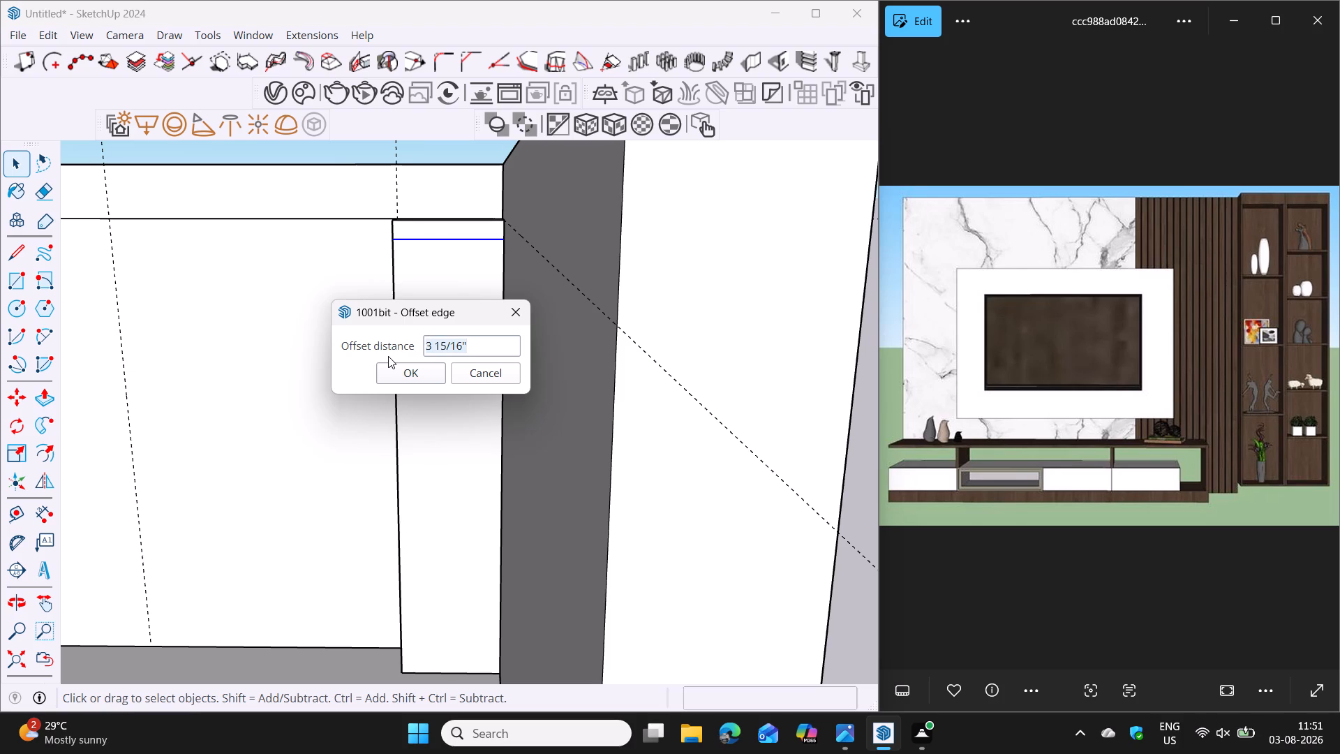
{"action": "key", "text": "BackSpace"}
{"action": "key", "text": "1"}
{"action": "key", "text": "Return"}
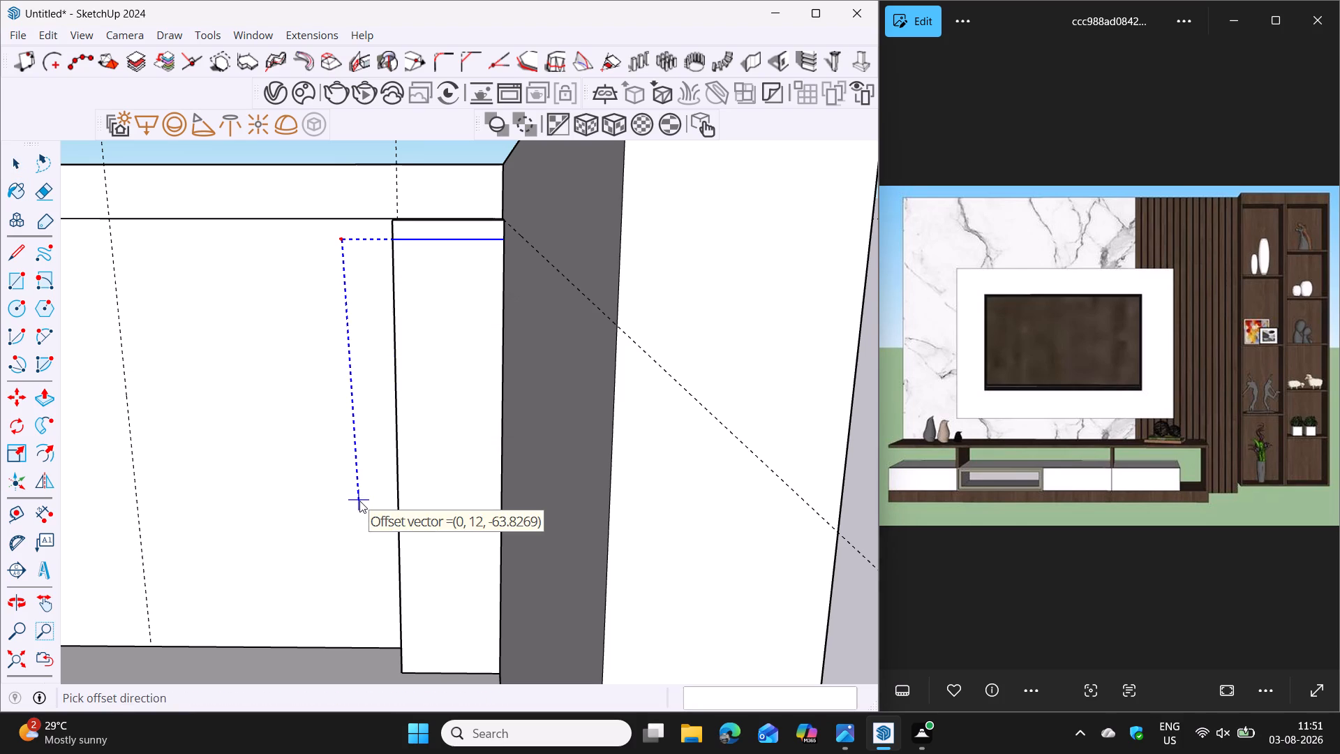
{"action": "key", "text": "Escape"}
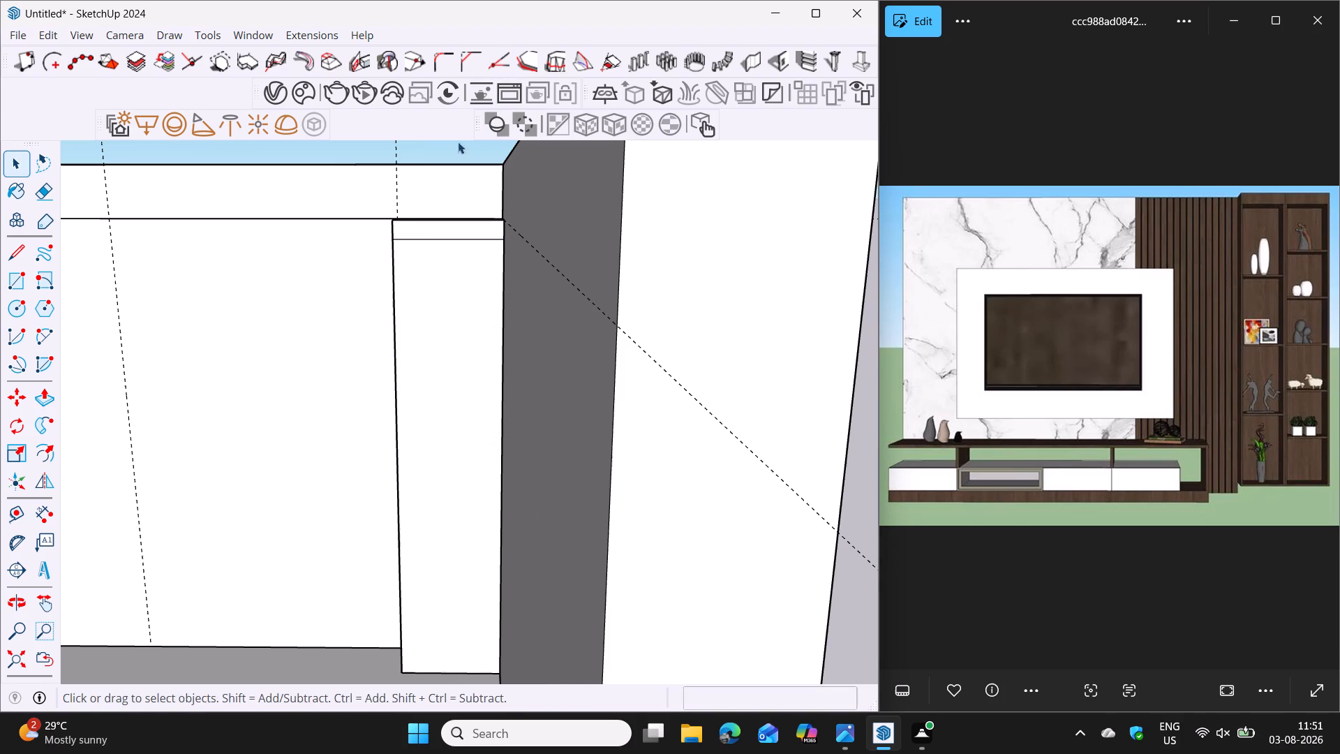
{"action": "left_click", "coordinate": [394, 350]}
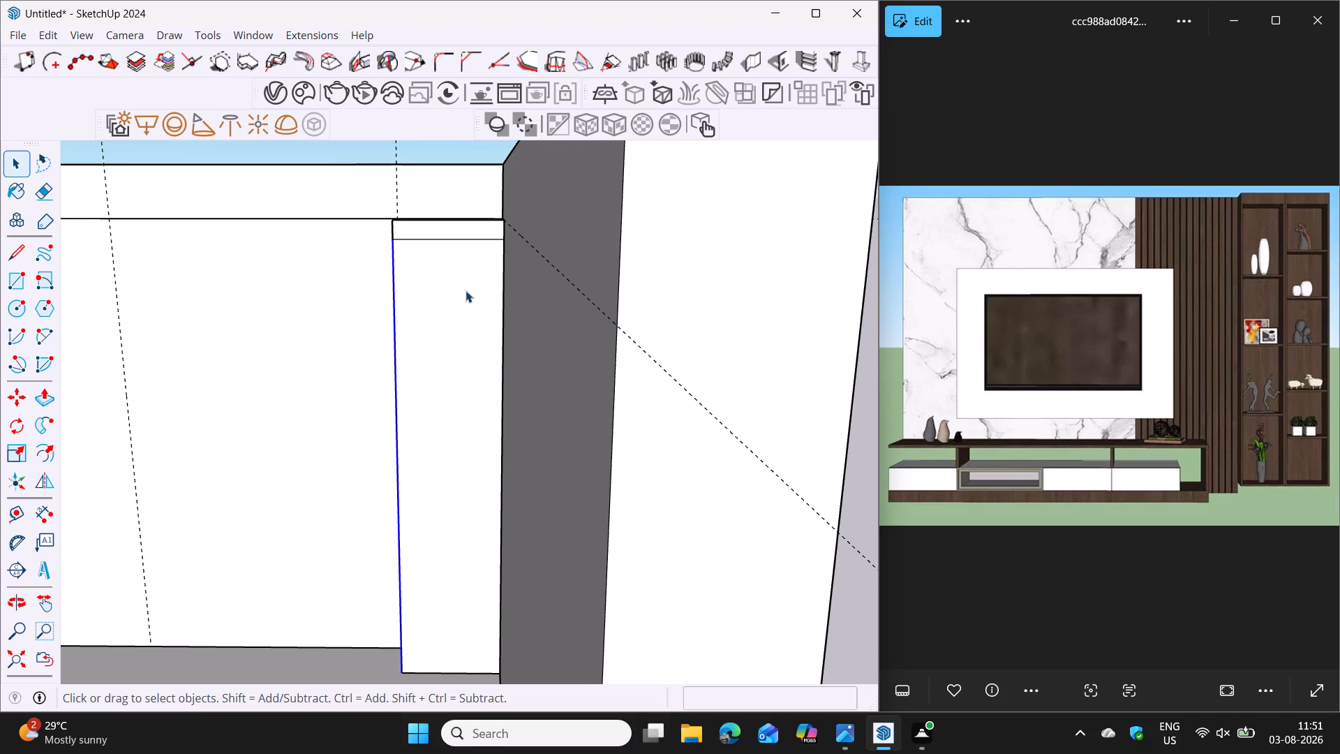
{"action": "left_click", "coordinate": [535, 64]}
{"action": "left_click", "coordinate": [436, 376]}
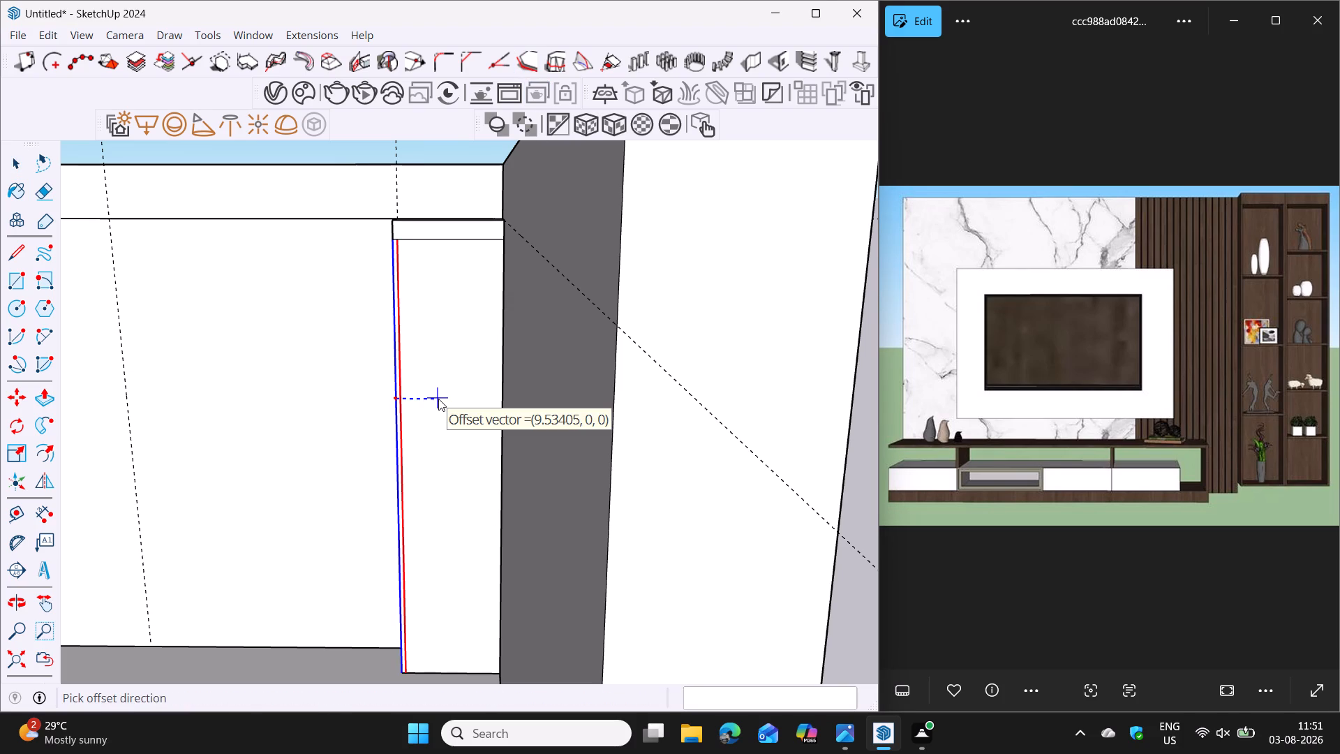
{"action": "left_click", "coordinate": [438, 399]}
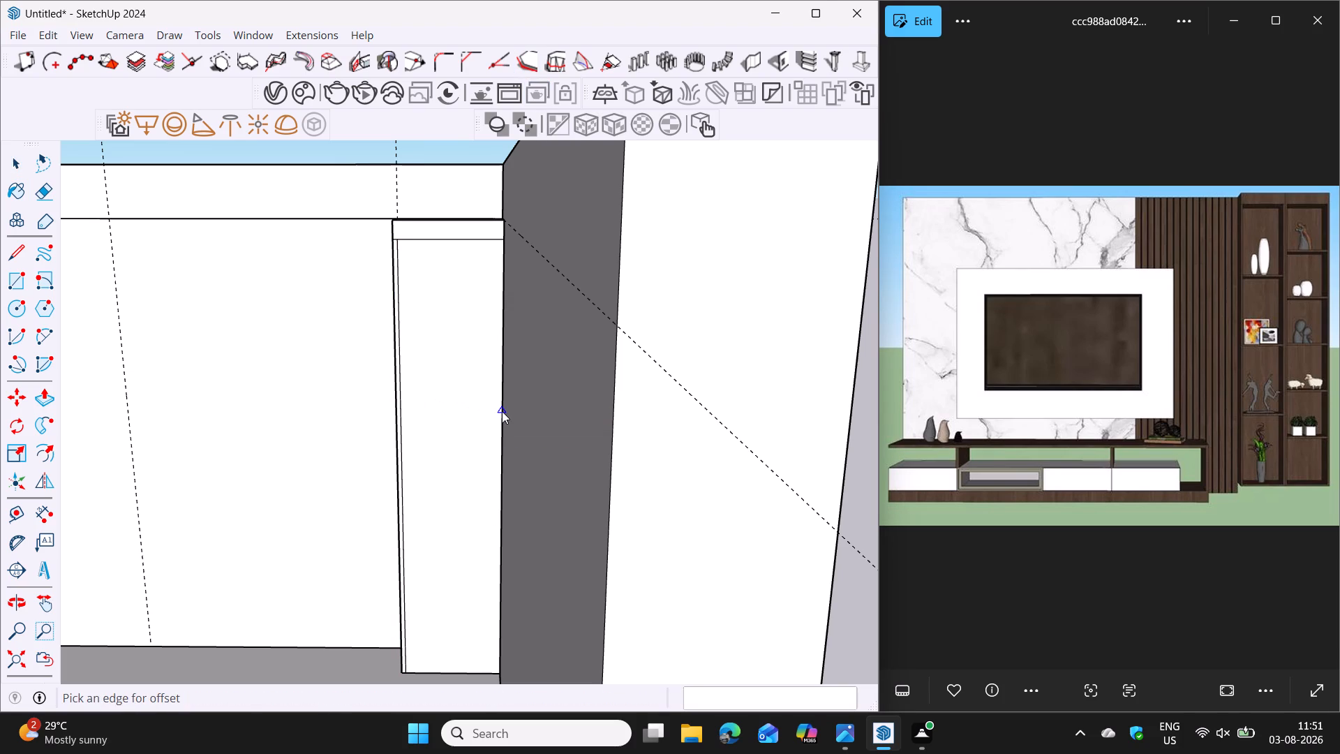
{"action": "left_click", "coordinate": [502, 412]}
{"action": "left_click", "coordinate": [483, 412]}
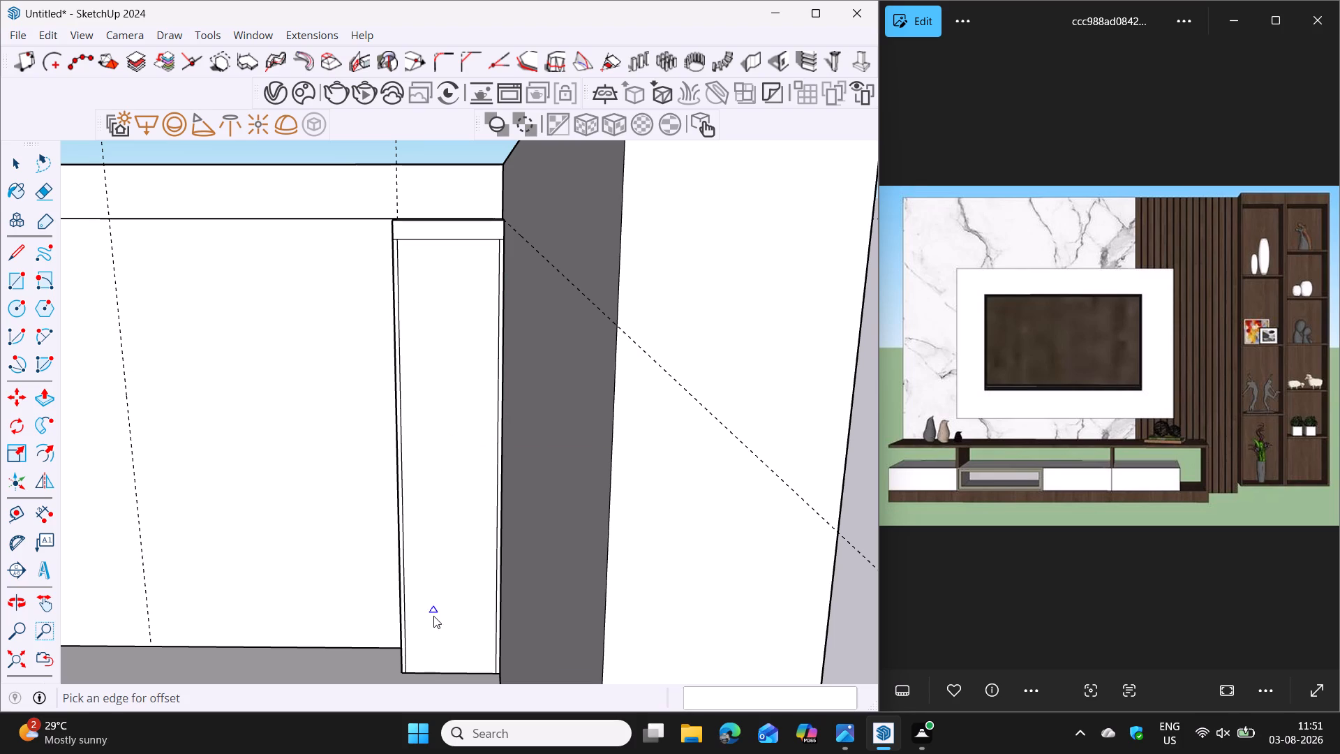
{"action": "left_click", "coordinate": [437, 672]}
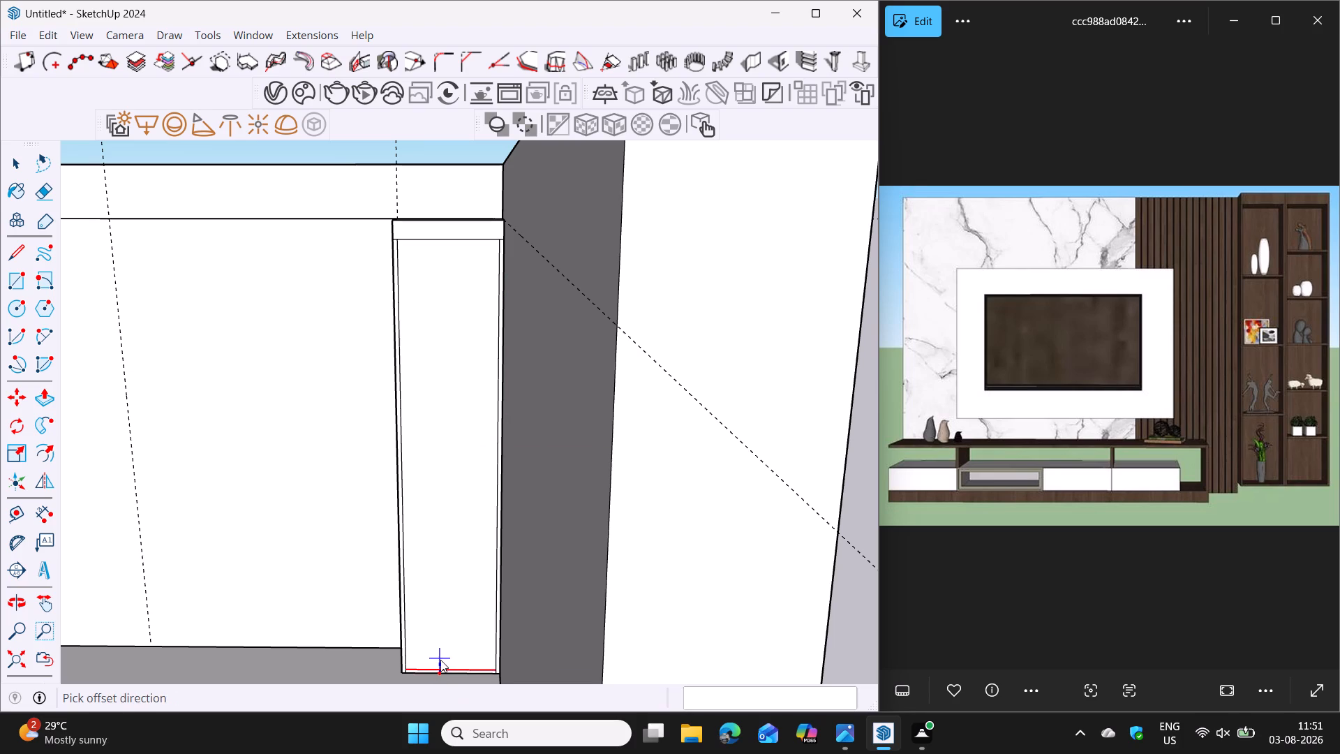
{"action": "left_click", "coordinate": [440, 660]}
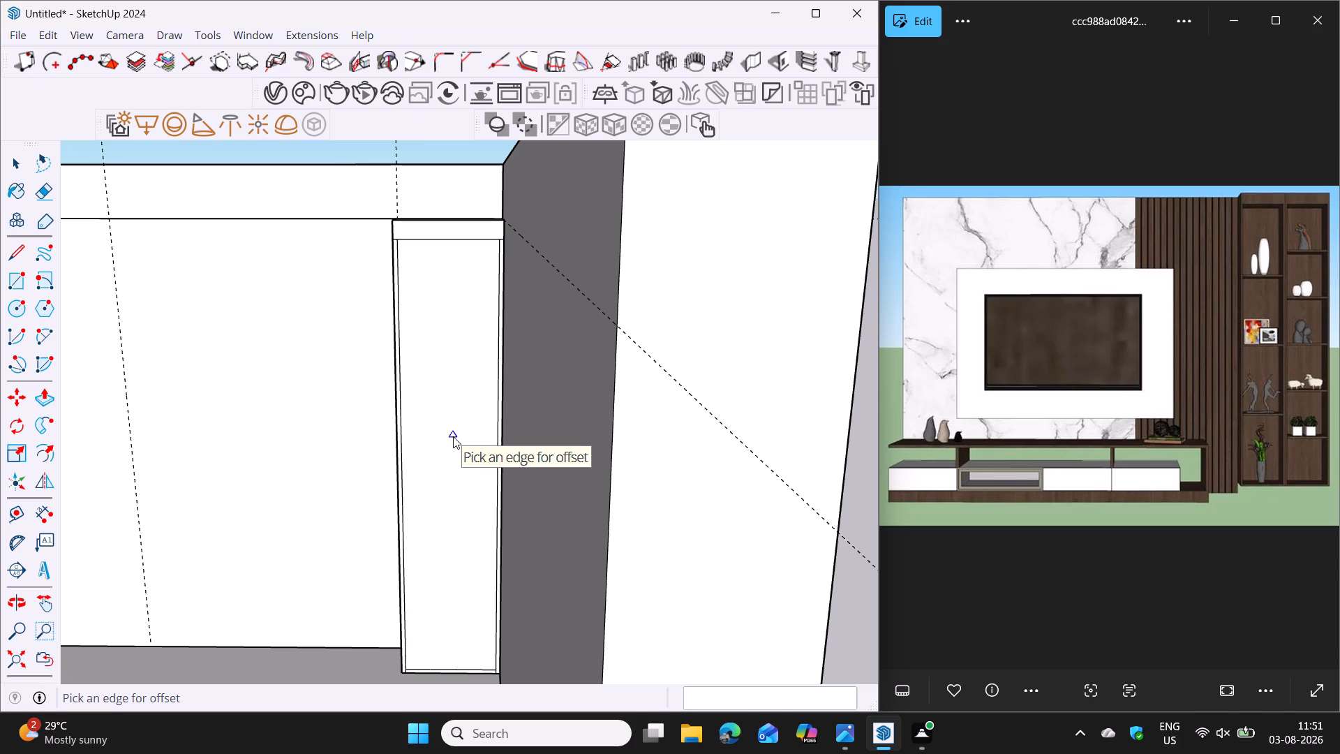
{"action": "key", "text": "space"}
{"action": "key", "text": "space"}
{"action": "key", "text": "space"}
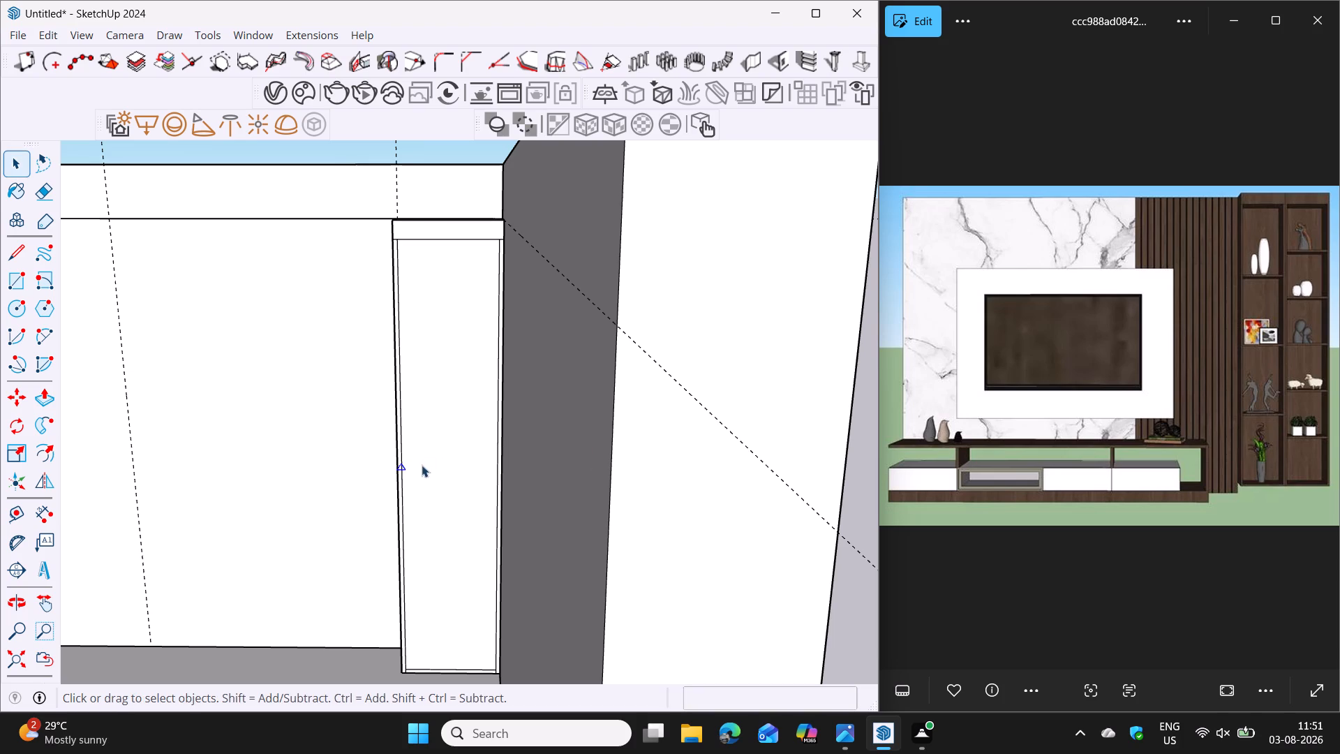
{"action": "key", "text": "space"}
{"action": "key", "text": "space"}
{"action": "key", "text": "space"}
Copy the front face's left outer edge 1' across to the midpoint of the horizontal line under the top strip.
{"action": "scroll", "coordinate": [402, 491], "scroll_direction": "up", "scroll_amount": 3}
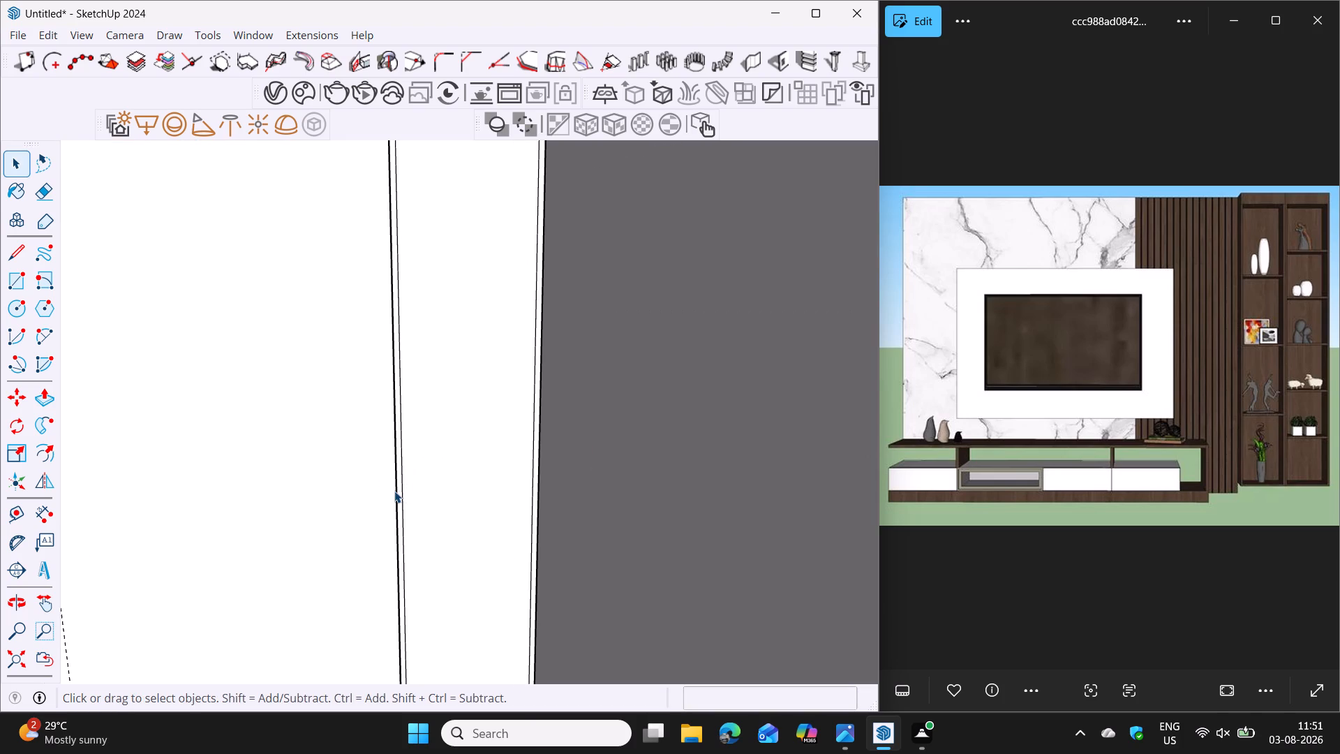
{"action": "left_click", "coordinate": [394, 491]}
{"action": "left_click", "coordinate": [395, 498]}
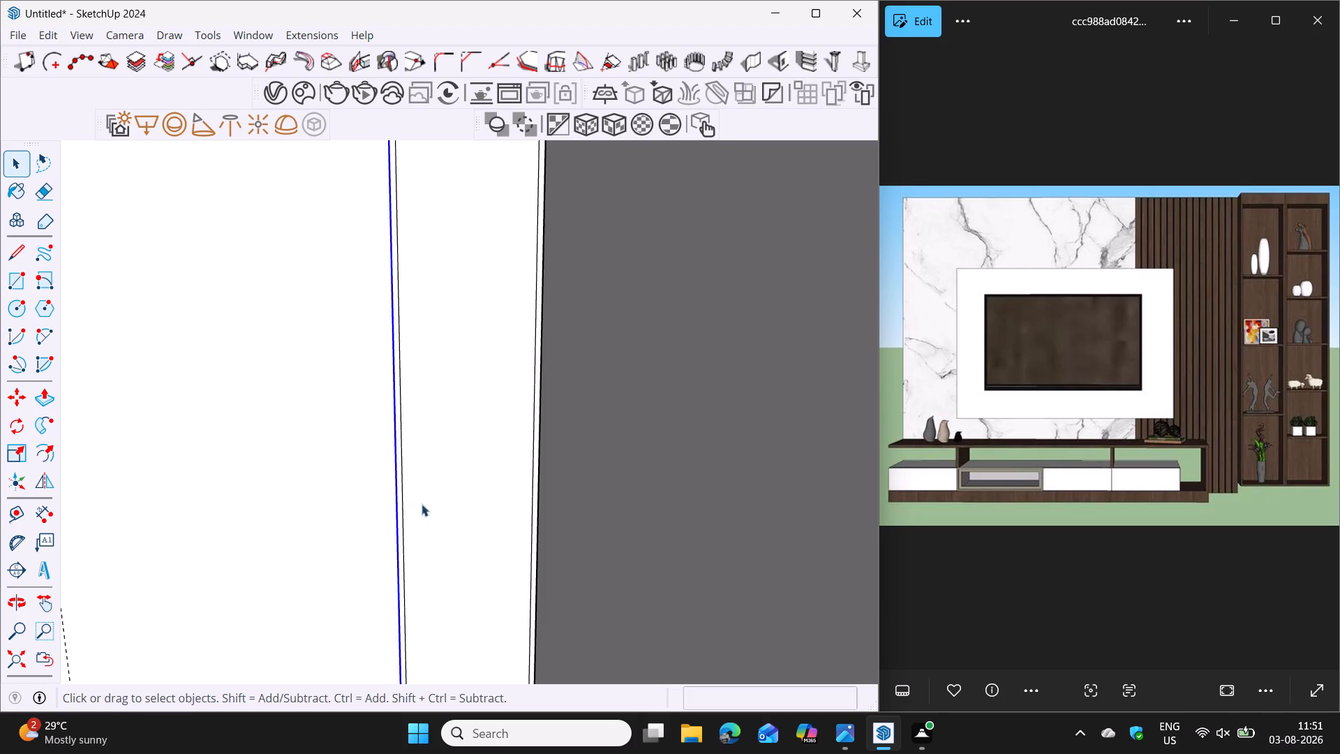
{"action": "scroll", "coordinate": [470, 508], "scroll_direction": "down", "scroll_amount": 5}
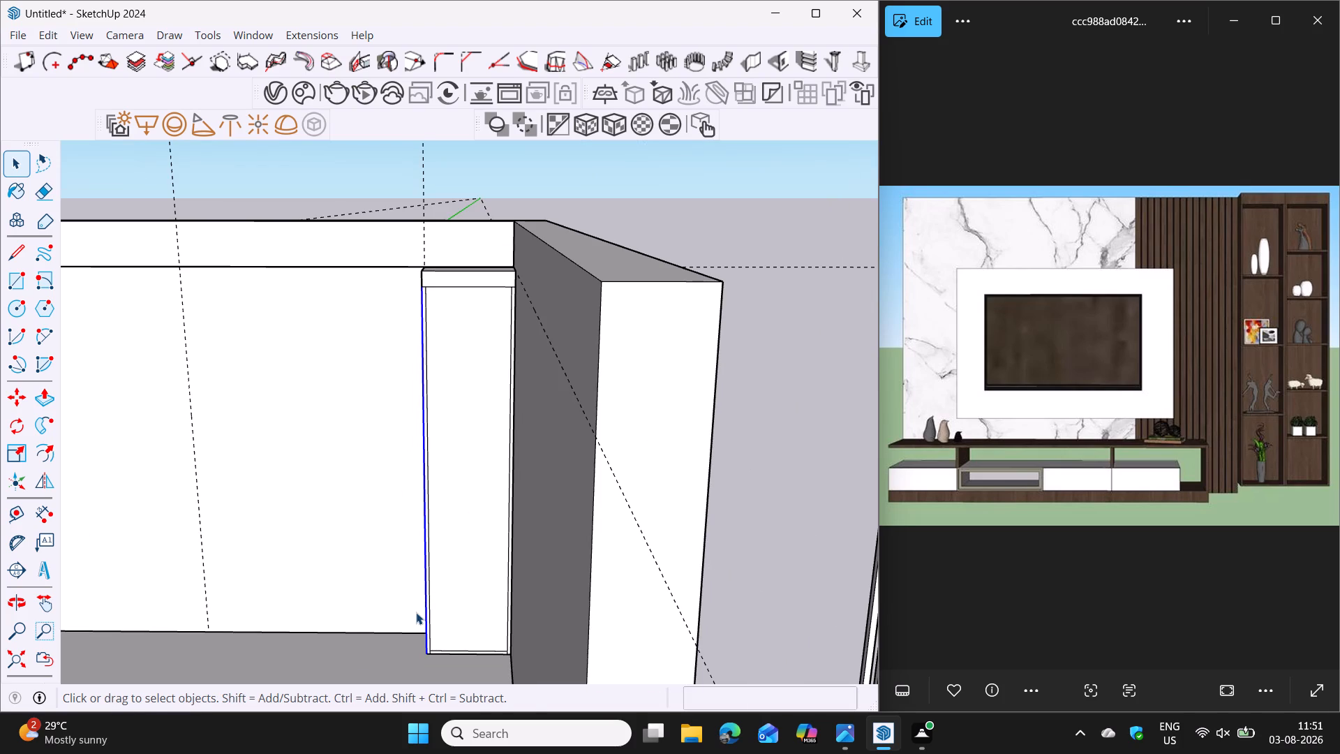
{"action": "key", "text": "m"}
{"action": "scroll", "coordinate": [437, 288], "scroll_direction": "up", "scroll_amount": 3}
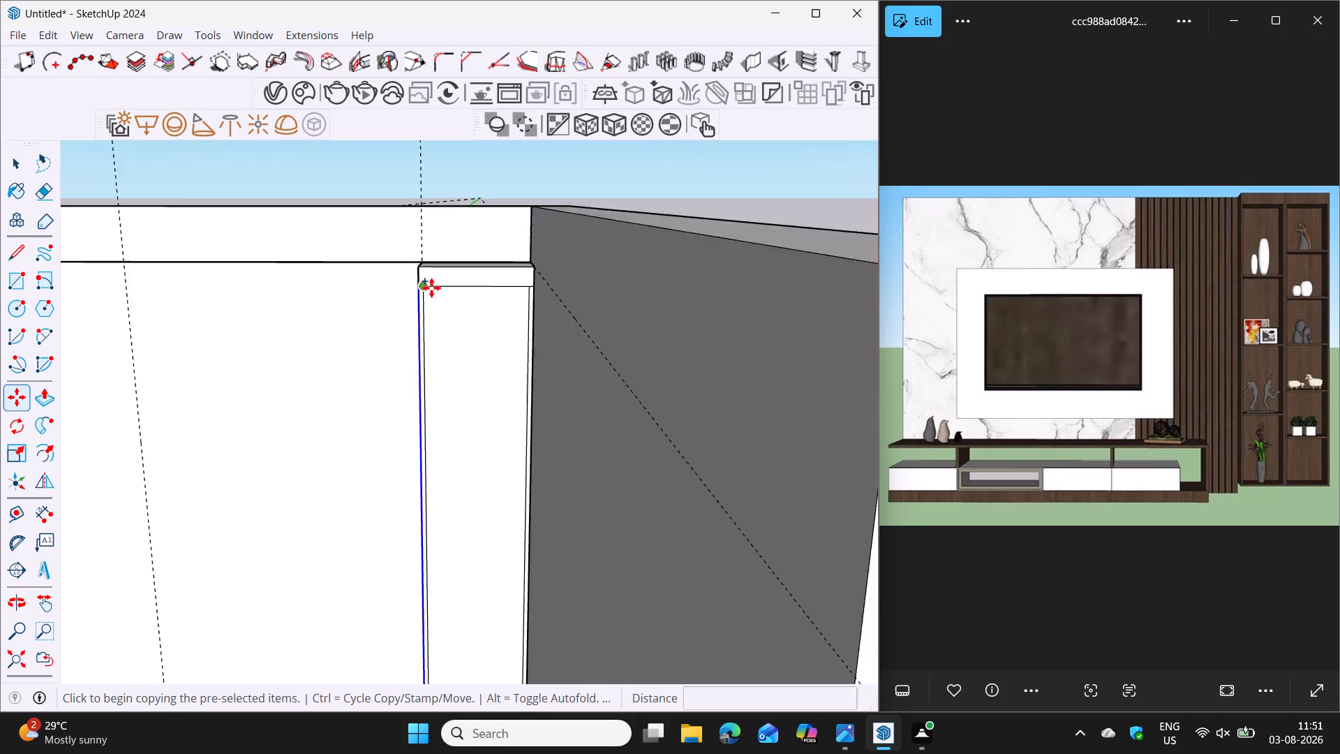
{"action": "scroll", "coordinate": [431, 288], "scroll_direction": "up", "scroll_amount": 8}
{"action": "left_click", "coordinate": [397, 286]}
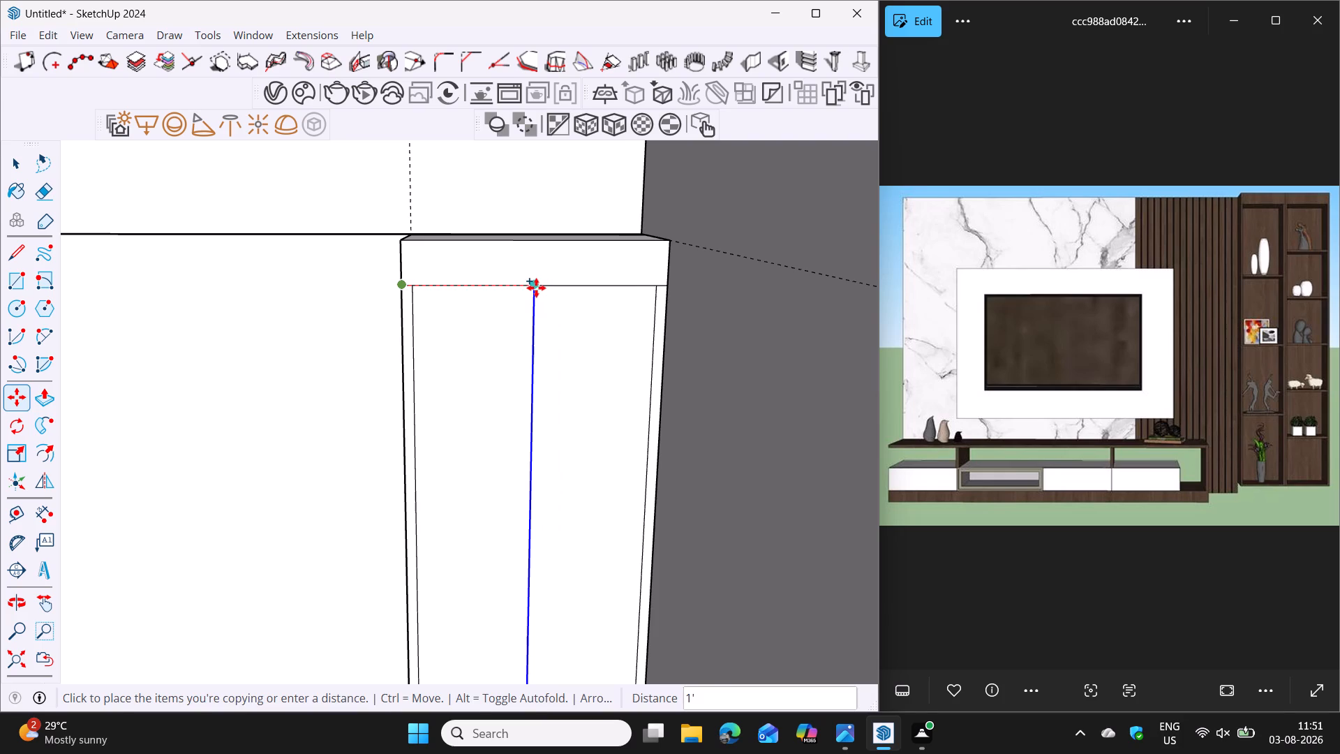
{"action": "left_click", "coordinate": [536, 288]}
{"action": "scroll", "coordinate": [600, 436], "scroll_direction": "down", "scroll_amount": 5}
{"action": "middle_click_drag", "start_coordinate": [595, 527], "coordinate": [579, 507]}
{"action": "scroll", "coordinate": [579, 507], "scroll_direction": "down", "scroll_amount": 3}
{"action": "middle_click_drag", "start_coordinate": [595, 533], "coordinate": [570, 441], "text": "shift"}
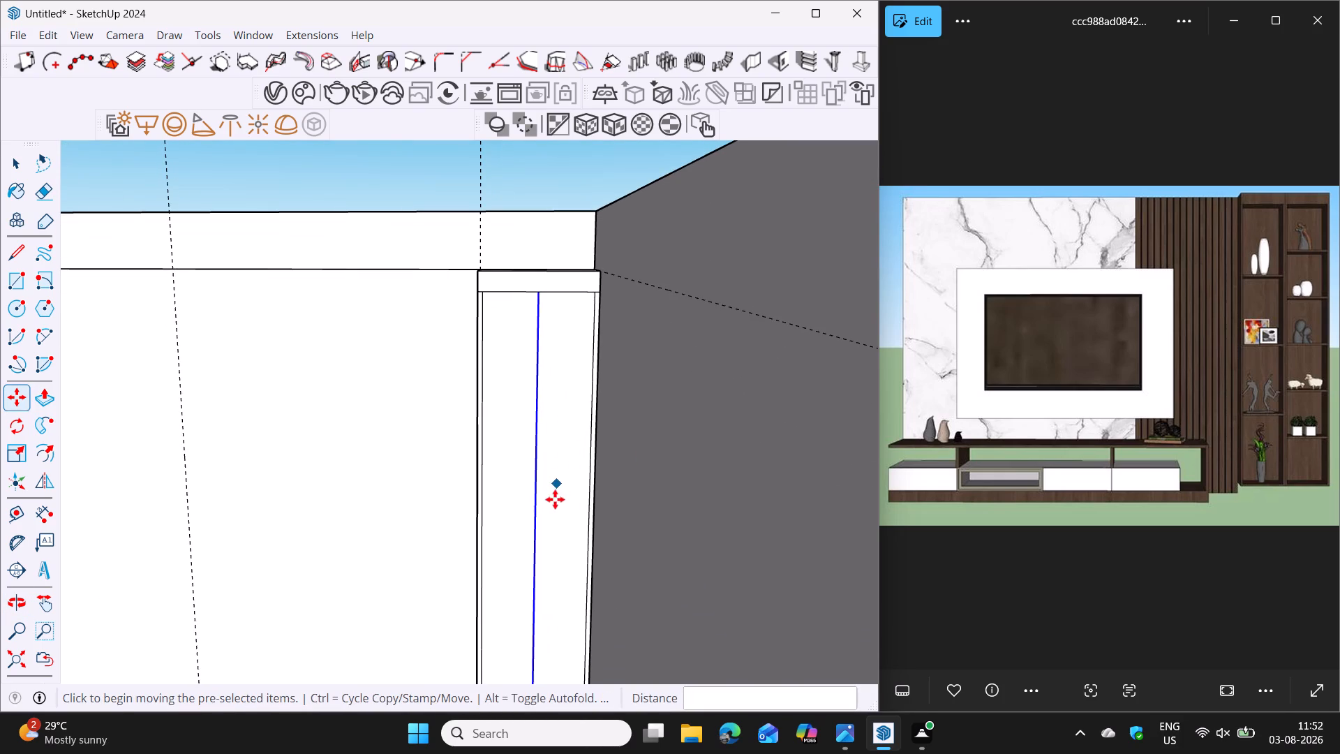
{"action": "scroll", "coordinate": [551, 507], "scroll_direction": "down", "scroll_amount": 1}
{"action": "middle_click_drag", "start_coordinate": [541, 540], "coordinate": [526, 393], "text": "shift"}
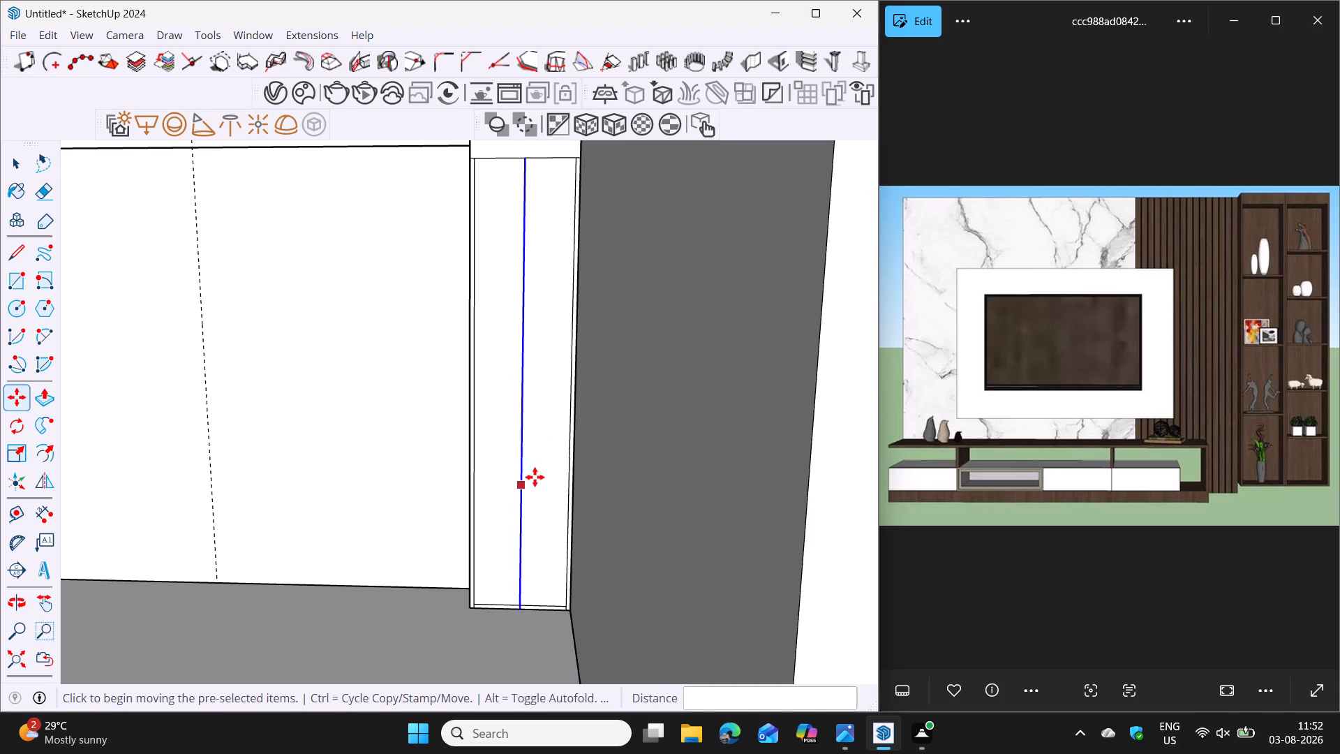
{"action": "key", "text": "space"}
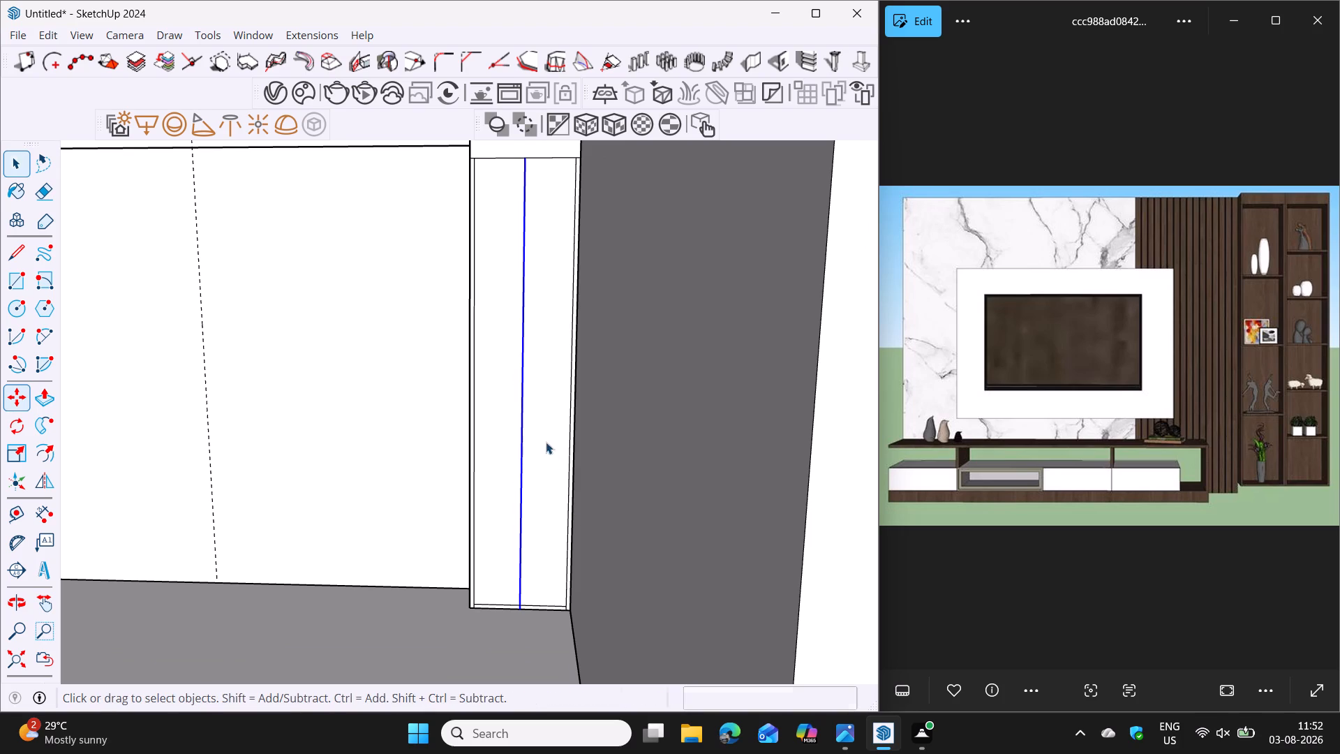
Offset the shelving block's vertical centre line 0.5" to each side with the 1001bit edge offset.
{"action": "left_click", "coordinate": [527, 61]}
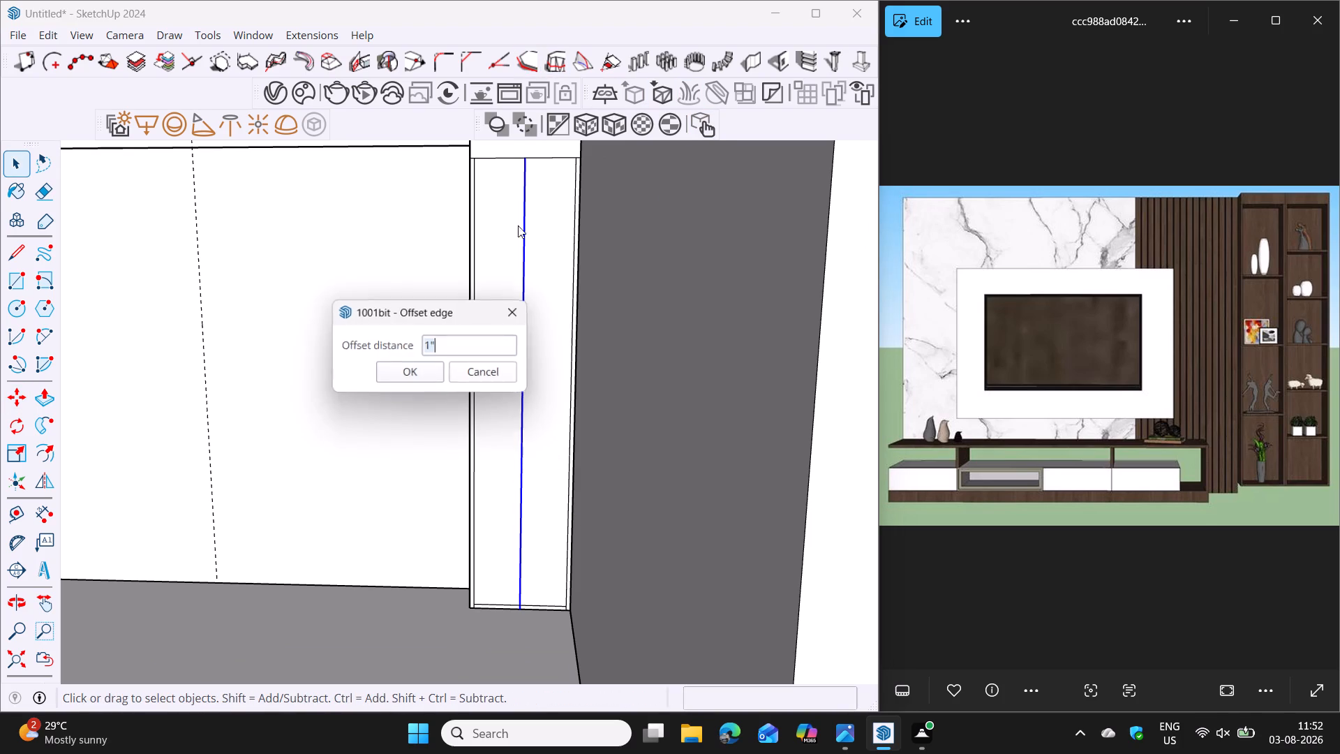
{"action": "scroll", "coordinate": [490, 374], "scroll_direction": "up", "scroll_amount": 1}
{"action": "type", "text": "0.5"}
{"action": "key", "text": "Return"}
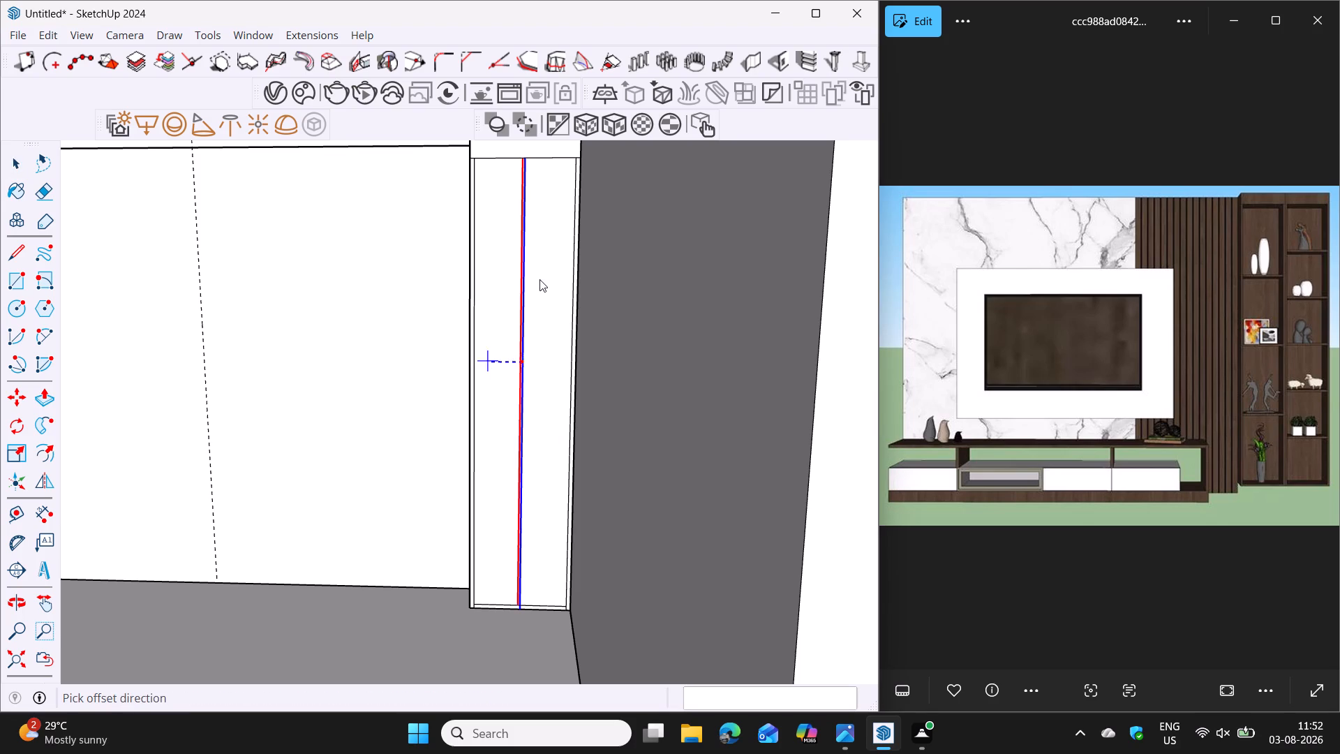
{"action": "scroll", "coordinate": [539, 279], "scroll_direction": "up", "scroll_amount": 2}
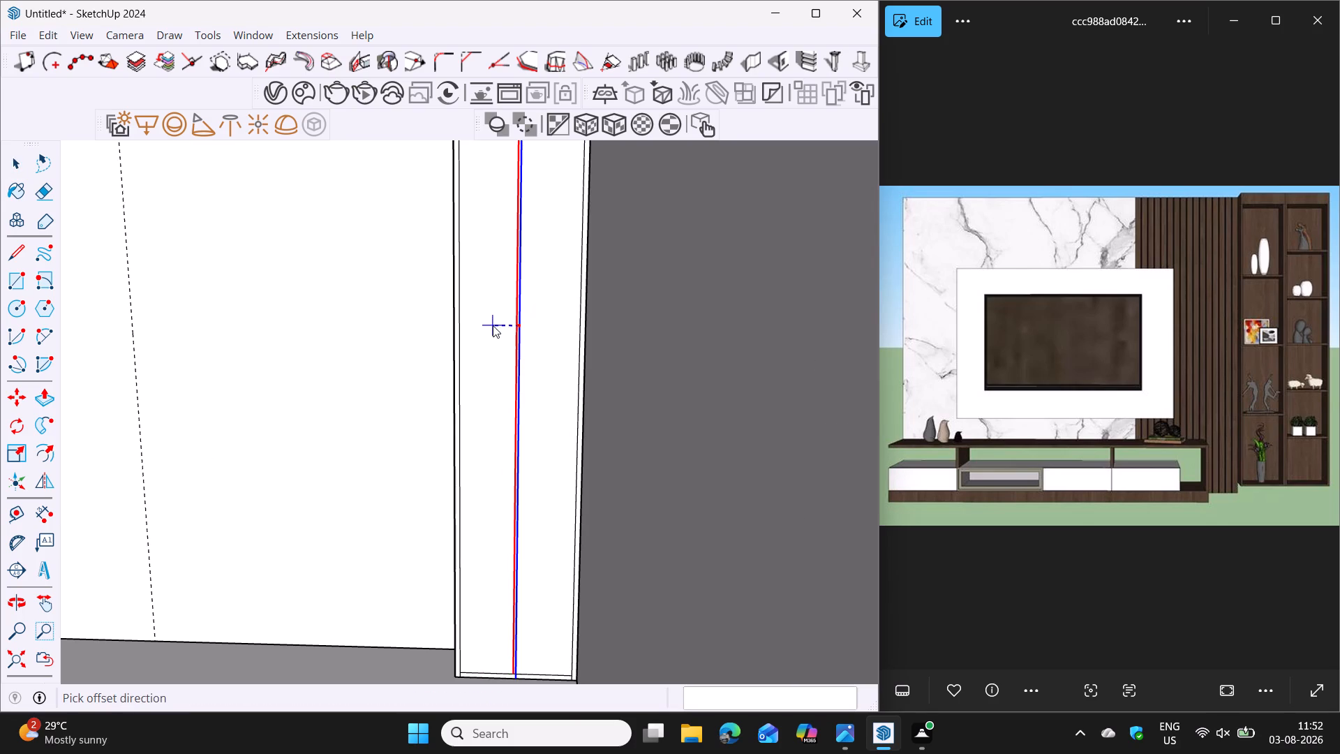
{"action": "left_click", "coordinate": [493, 325]}
{"action": "left_click", "coordinate": [522, 337]}
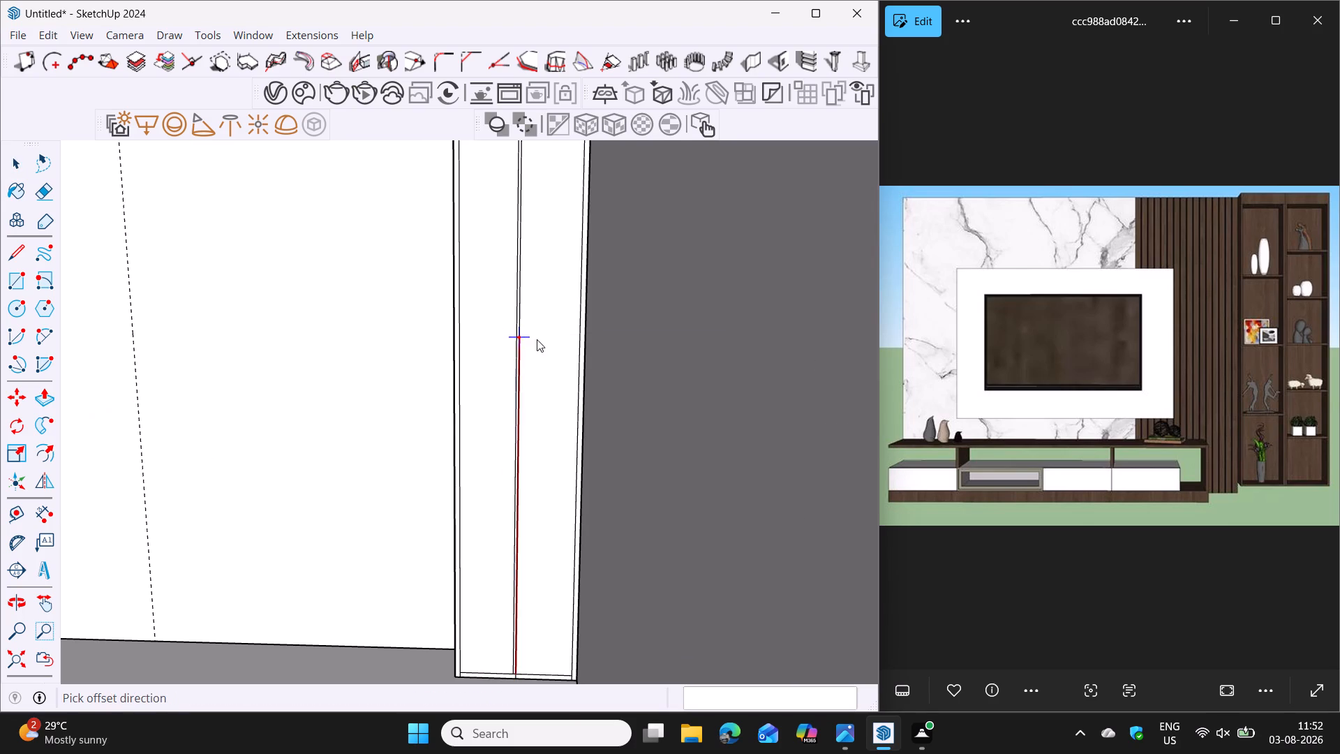
{"action": "left_click", "coordinate": [549, 339]}
{"action": "key", "text": "space"}
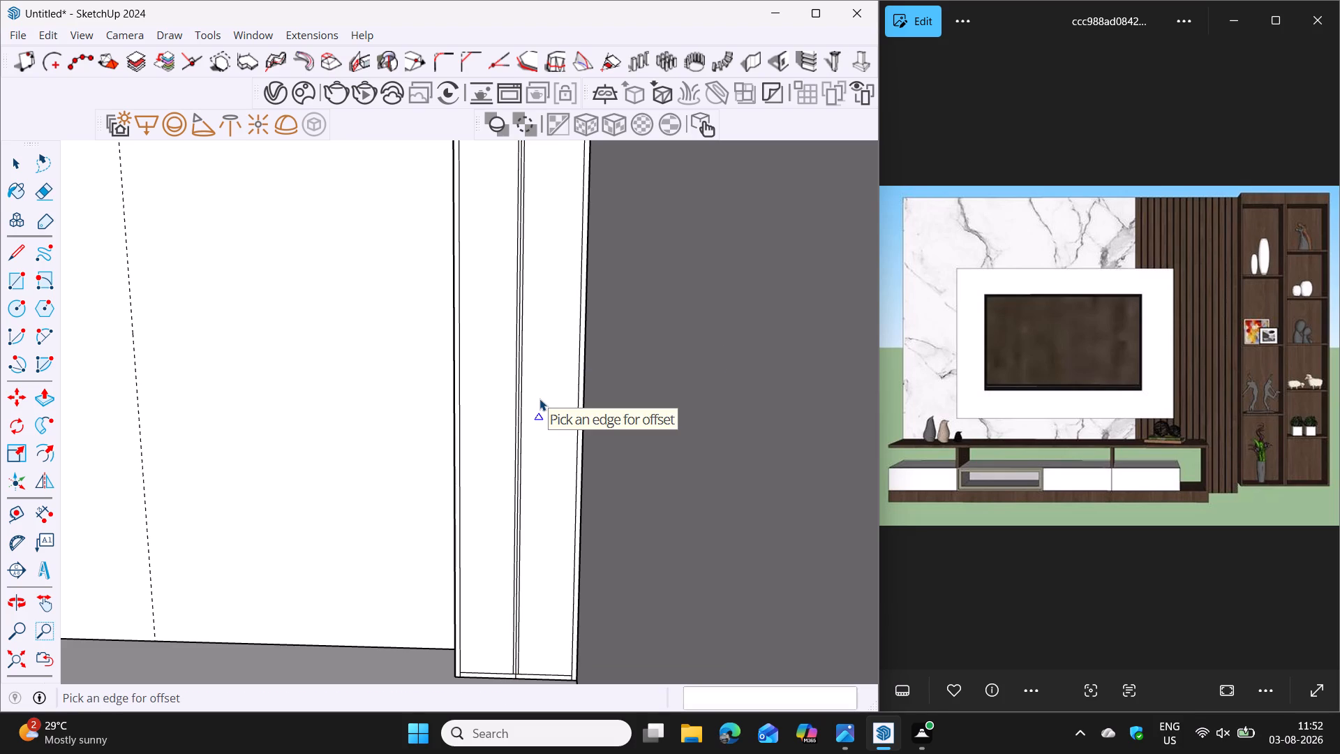
Delete the original vertical centre line between its two offset lines on the shelving block's front face.
{"action": "middle_click_drag", "start_coordinate": [537, 383], "coordinate": [537, 413], "text": "shift"}
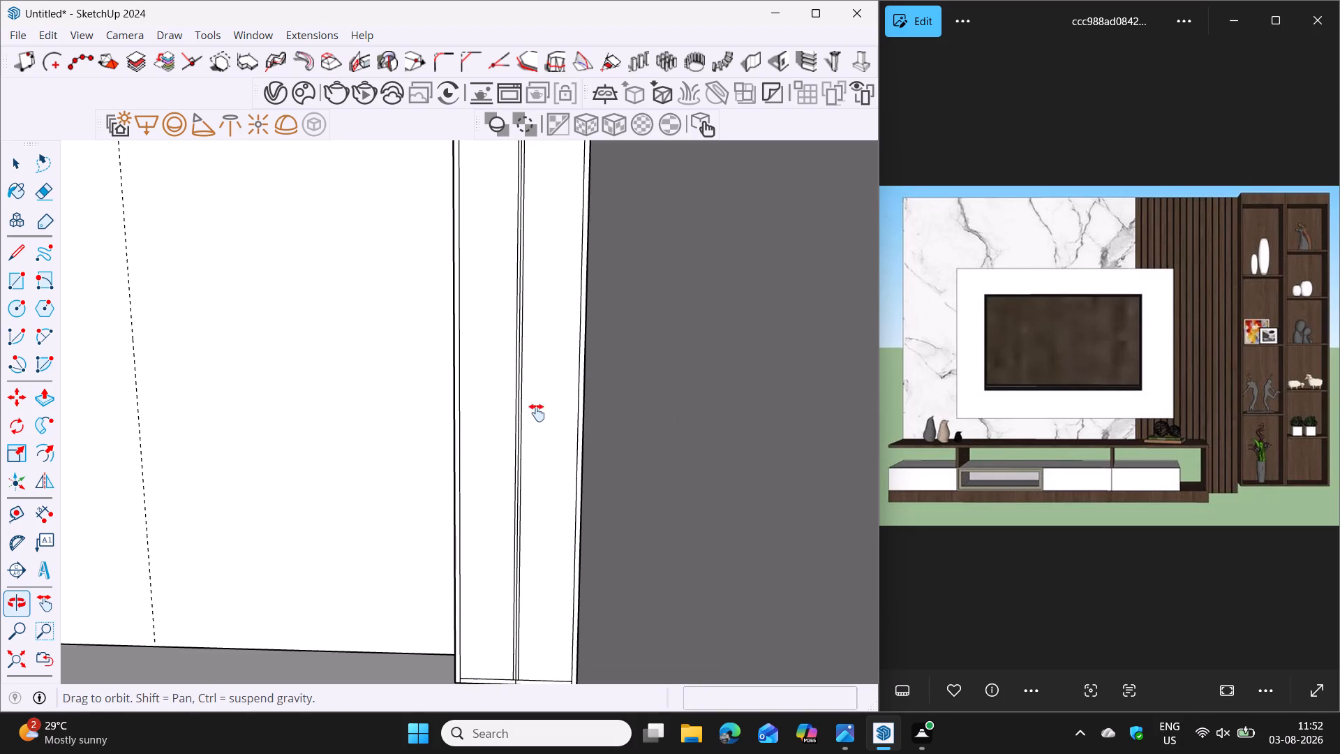
{"action": "middle_click_drag", "start_coordinate": [537, 413], "coordinate": [533, 475], "text": "shift"}
{"action": "scroll", "coordinate": [493, 364], "scroll_direction": "up", "scroll_amount": 9}
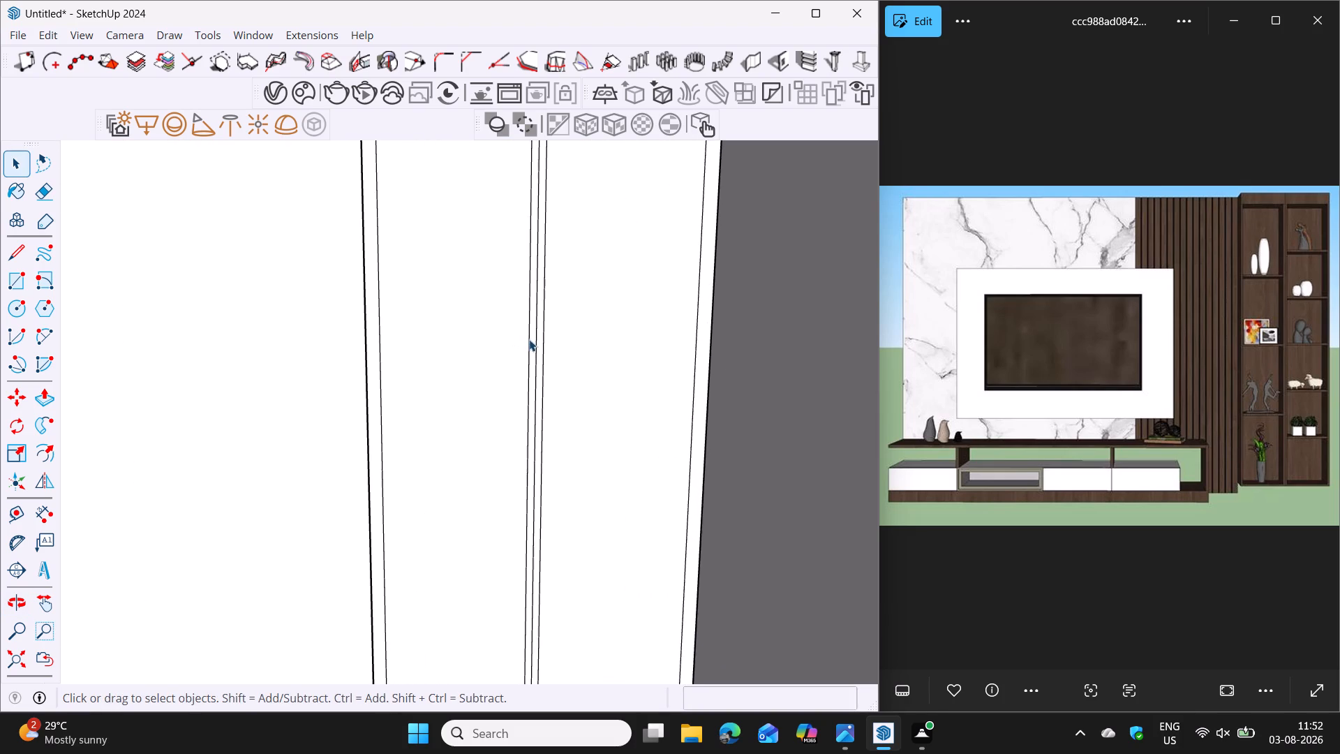
{"action": "scroll", "coordinate": [536, 355], "scroll_direction": "up", "scroll_amount": 1}
{"action": "scroll", "coordinate": [539, 364], "scroll_direction": "down", "scroll_amount": 7}
{"action": "scroll", "coordinate": [539, 379], "scroll_direction": "up", "scroll_amount": 1}
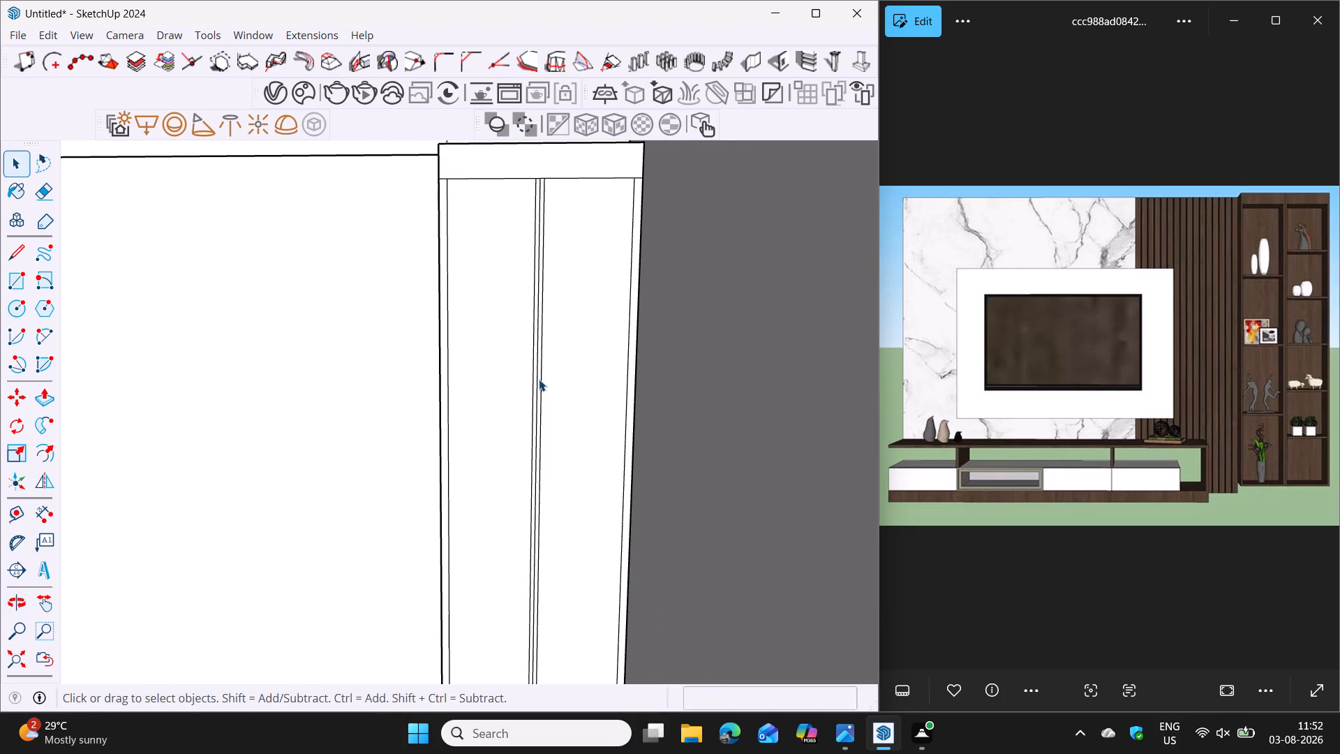
{"action": "scroll", "coordinate": [539, 379], "scroll_direction": "up", "scroll_amount": 2}
{"action": "left_click", "coordinate": [535, 382]}
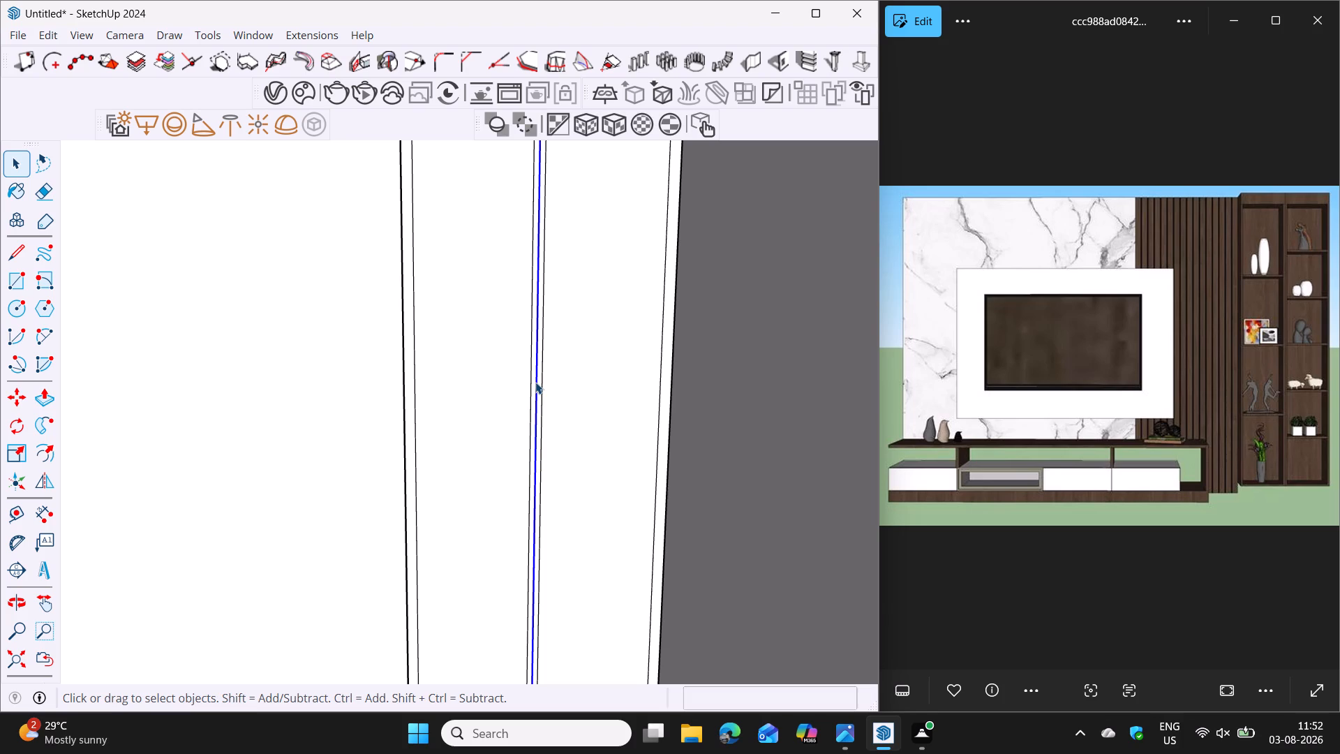
{"action": "key", "text": "Delete"}
Copy the top line of the shelving's left column 8' 7" down onto the bottom inner line.
{"action": "scroll", "coordinate": [535, 382], "scroll_direction": "down", "scroll_amount": 3}
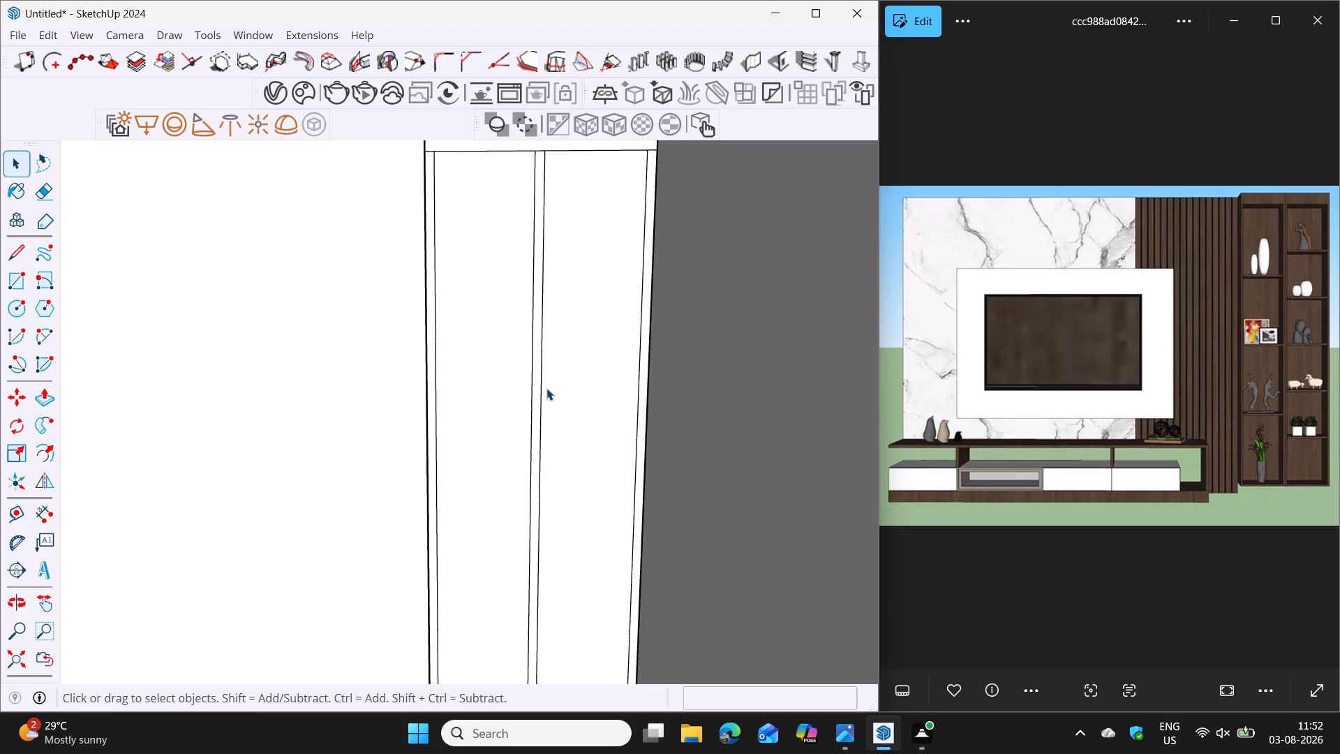
{"action": "scroll", "coordinate": [546, 388], "scroll_direction": "down", "scroll_amount": 4}
{"action": "middle_click_drag", "start_coordinate": [537, 473], "coordinate": [501, 331], "text": "shift"}
{"action": "scroll", "coordinate": [501, 353], "scroll_direction": "down", "scroll_amount": 2}
{"action": "middle_click_drag", "start_coordinate": [498, 401], "coordinate": [491, 438], "text": "shift"}
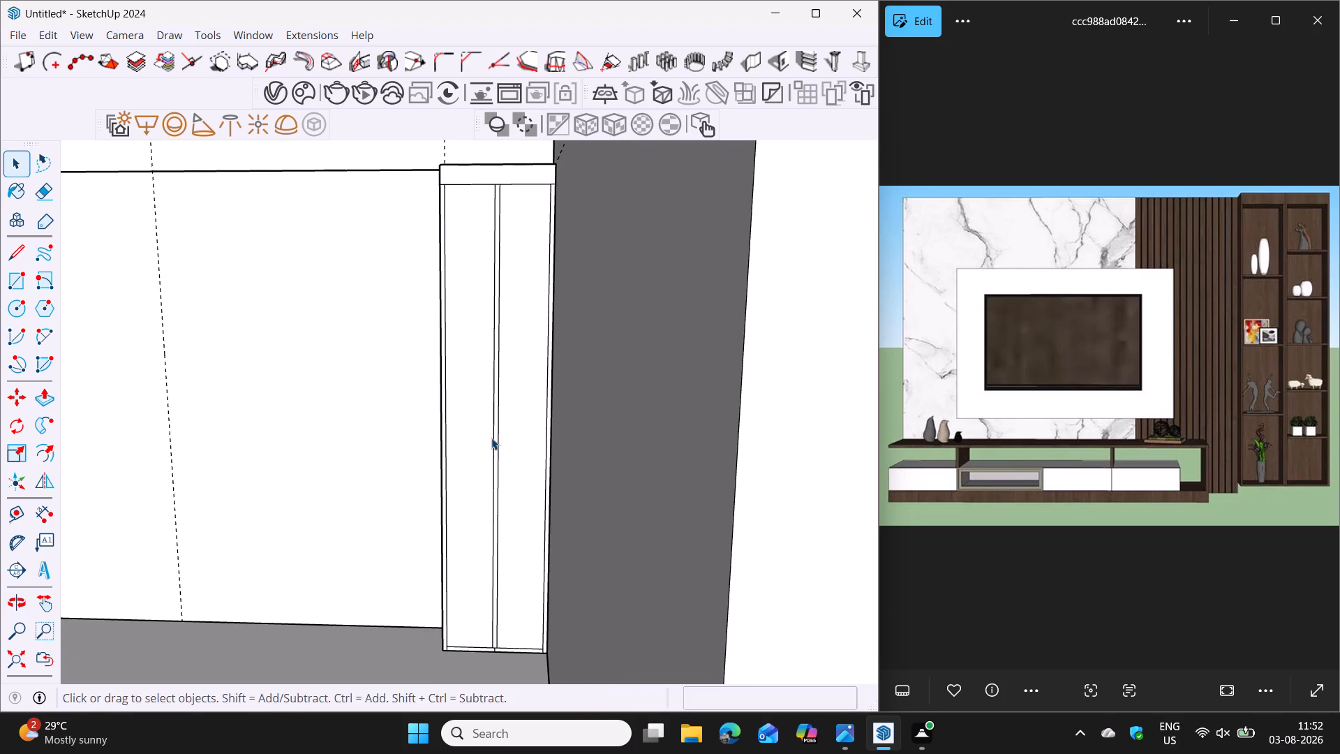
{"action": "middle_click_drag", "start_coordinate": [491, 435], "coordinate": [499, 445], "text": "shift"}
{"action": "scroll", "coordinate": [493, 204], "scroll_direction": "up", "scroll_amount": 3}
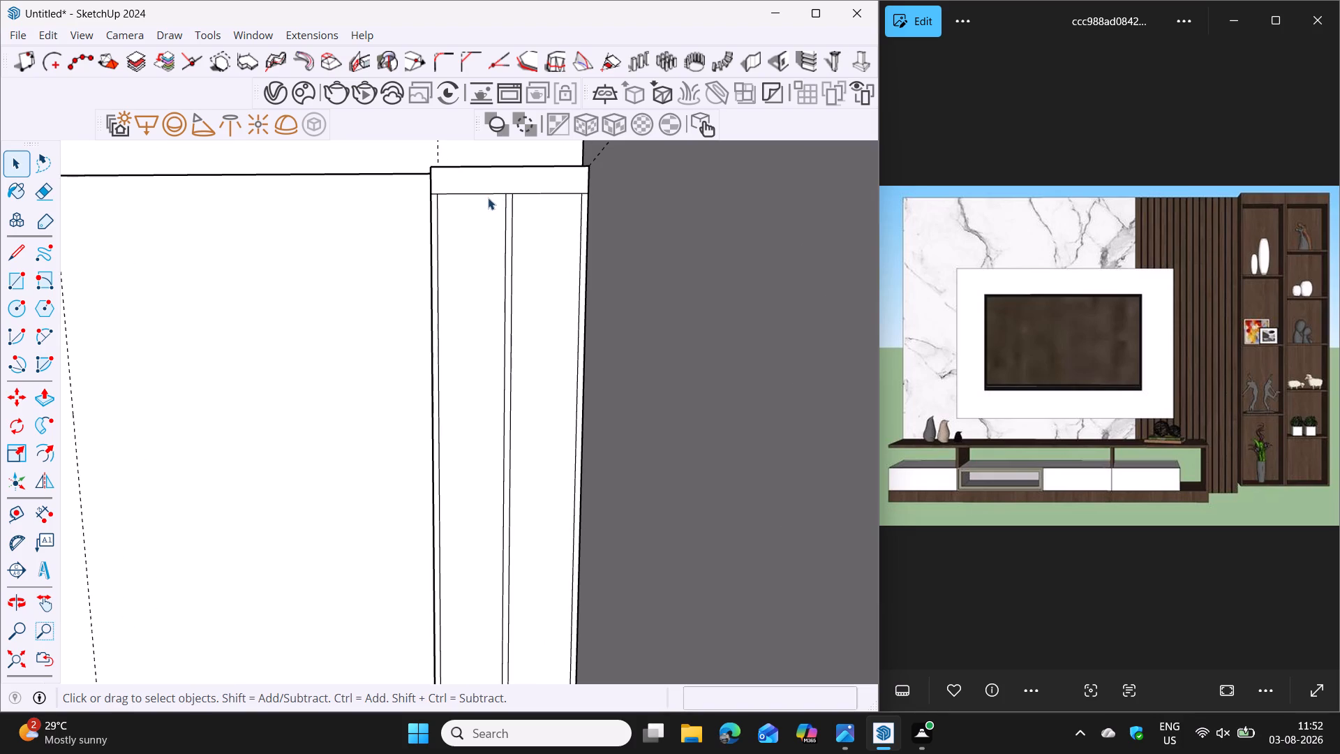
{"action": "left_click", "coordinate": [472, 193]}
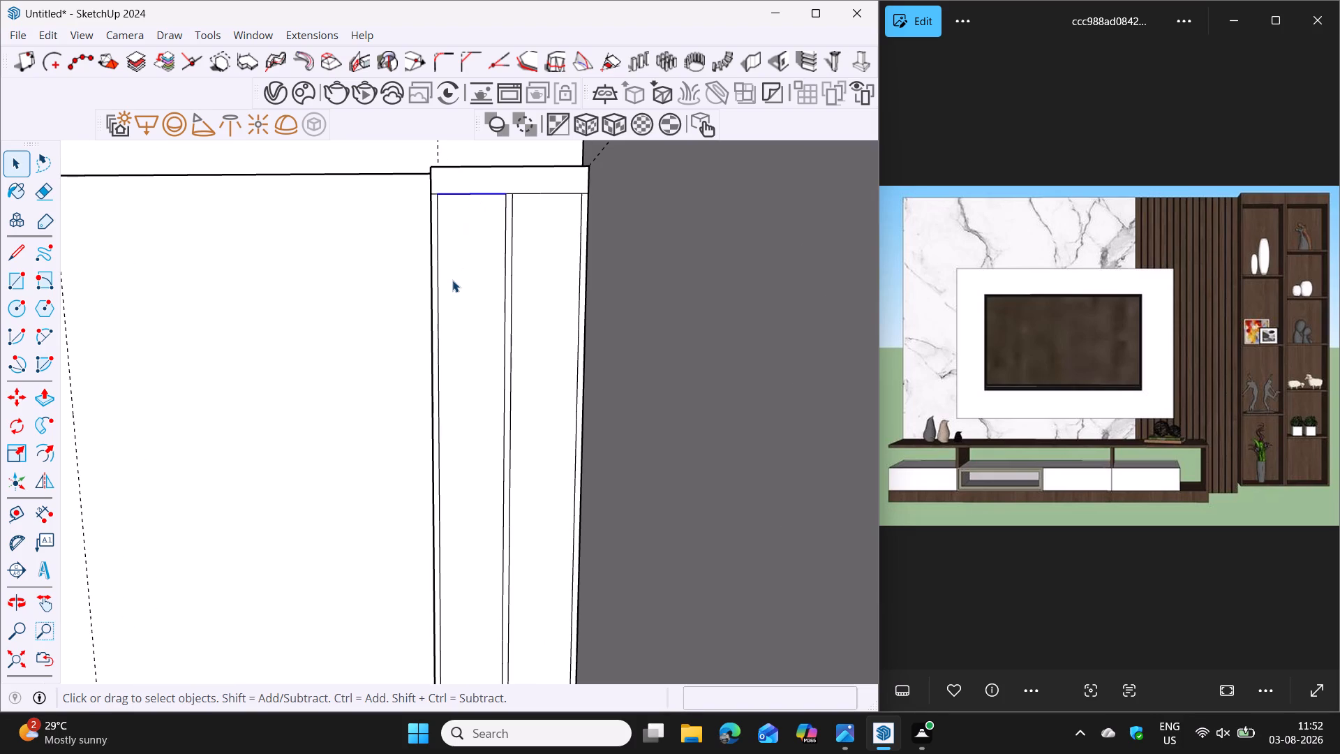
{"action": "key", "text": "m"}
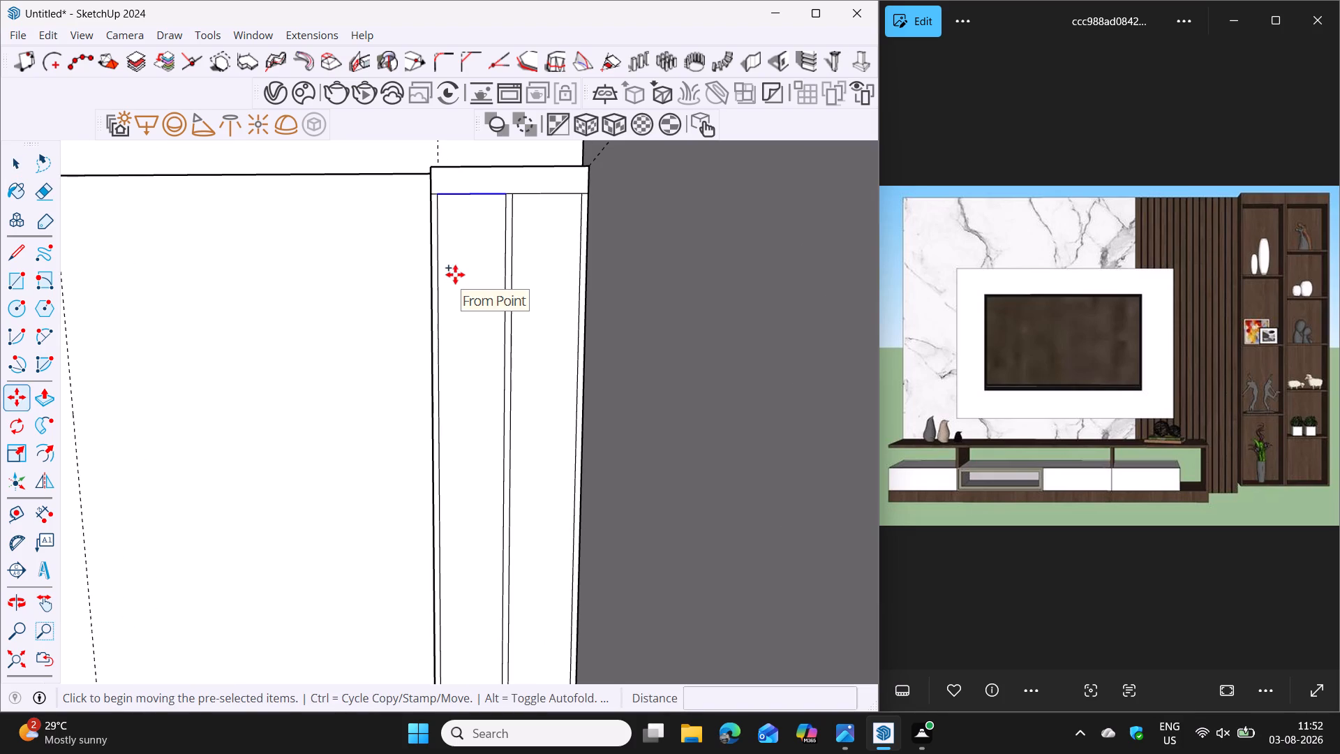
{"action": "left_click", "coordinate": [506, 194]}
{"action": "scroll", "coordinate": [491, 380], "scroll_direction": "down", "scroll_amount": 4}
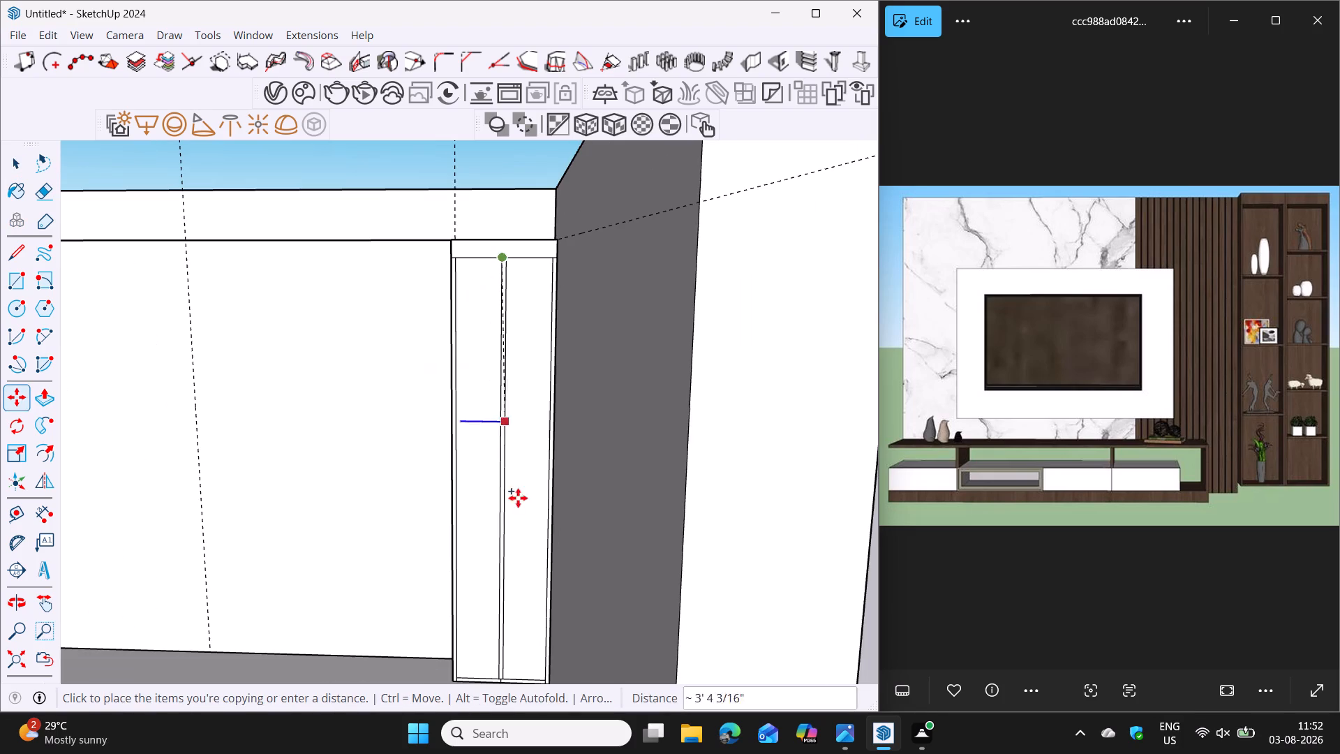
{"action": "middle_click_drag", "start_coordinate": [502, 593], "coordinate": [516, 468], "text": "shift"}
{"action": "scroll", "coordinate": [507, 522], "scroll_direction": "up", "scroll_amount": 4}
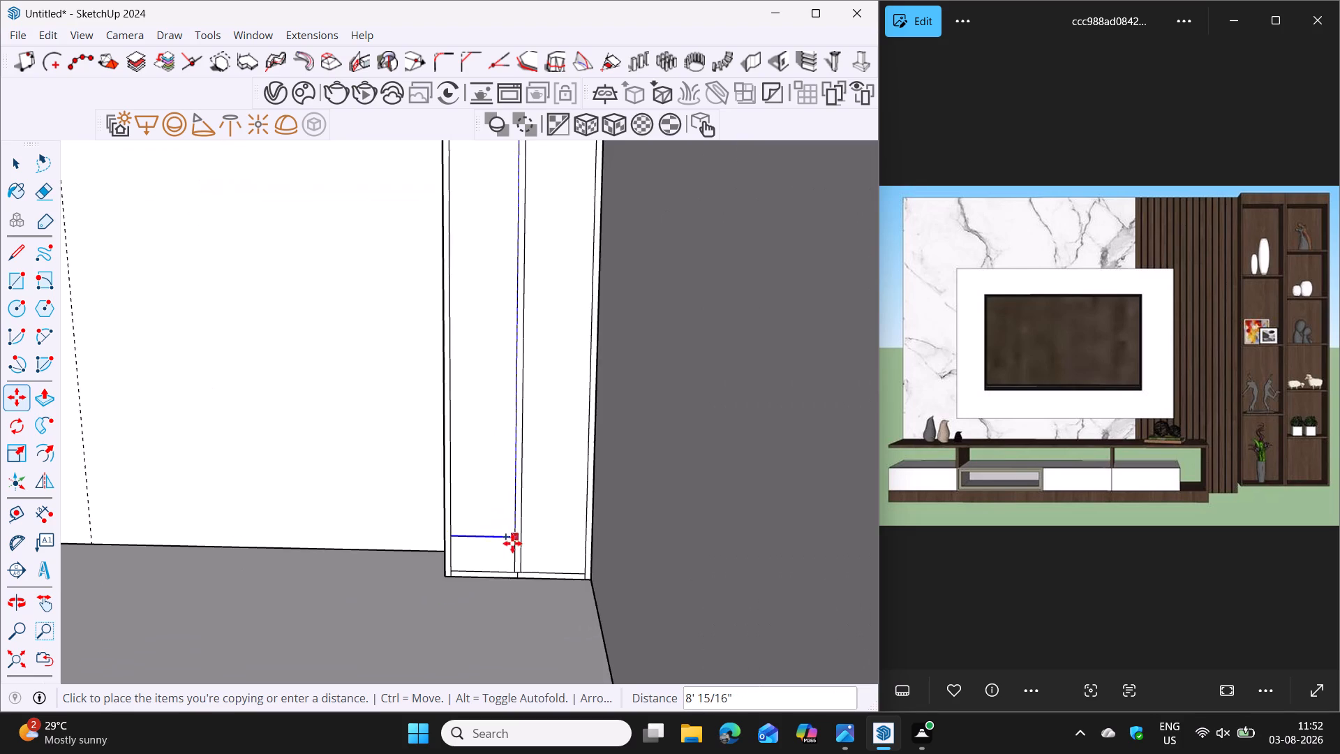
{"action": "scroll", "coordinate": [512, 545], "scroll_direction": "up", "scroll_amount": 3}
{"action": "left_click", "coordinate": [516, 579]}
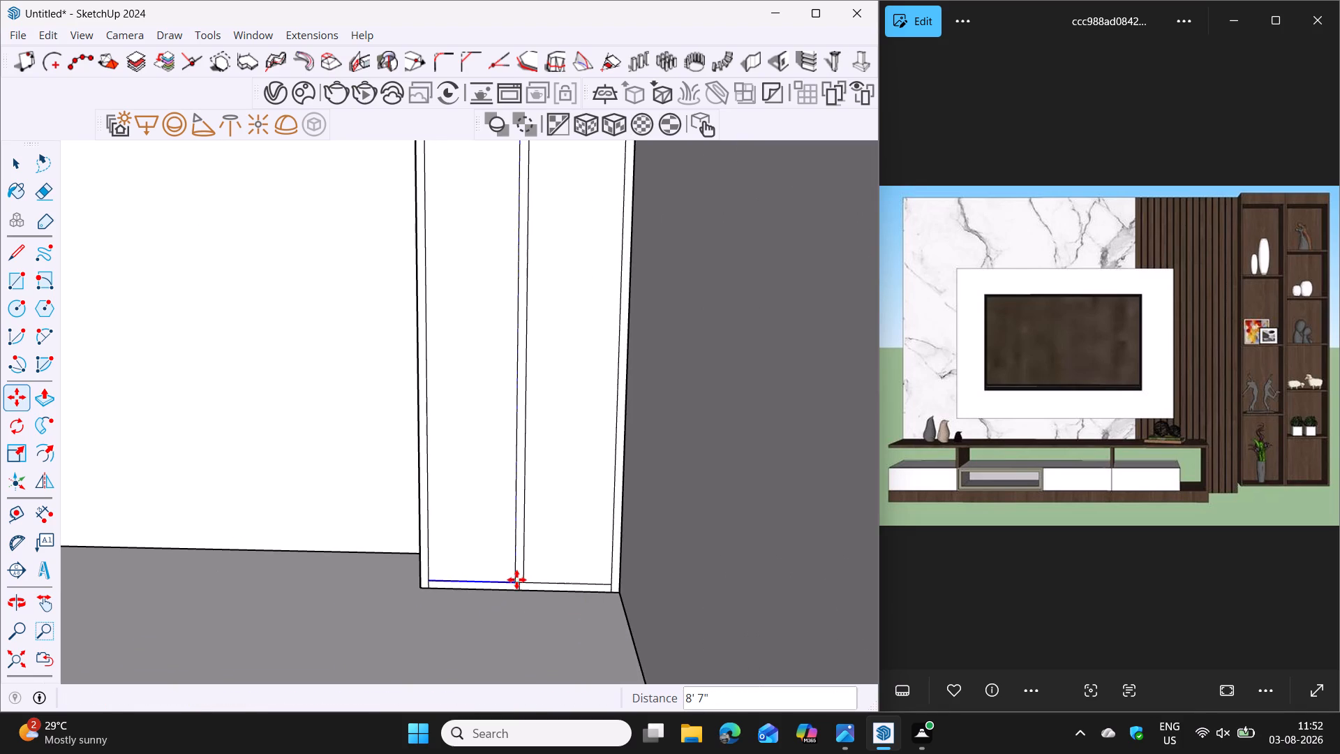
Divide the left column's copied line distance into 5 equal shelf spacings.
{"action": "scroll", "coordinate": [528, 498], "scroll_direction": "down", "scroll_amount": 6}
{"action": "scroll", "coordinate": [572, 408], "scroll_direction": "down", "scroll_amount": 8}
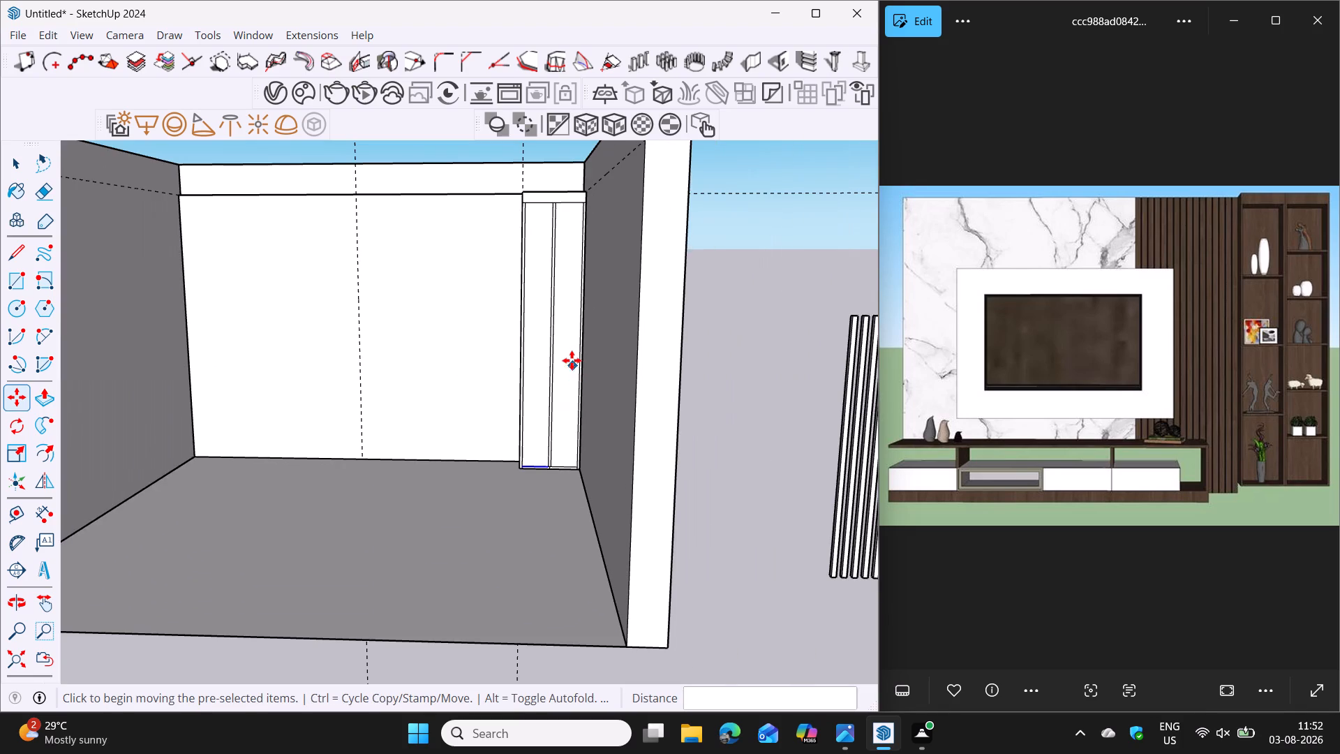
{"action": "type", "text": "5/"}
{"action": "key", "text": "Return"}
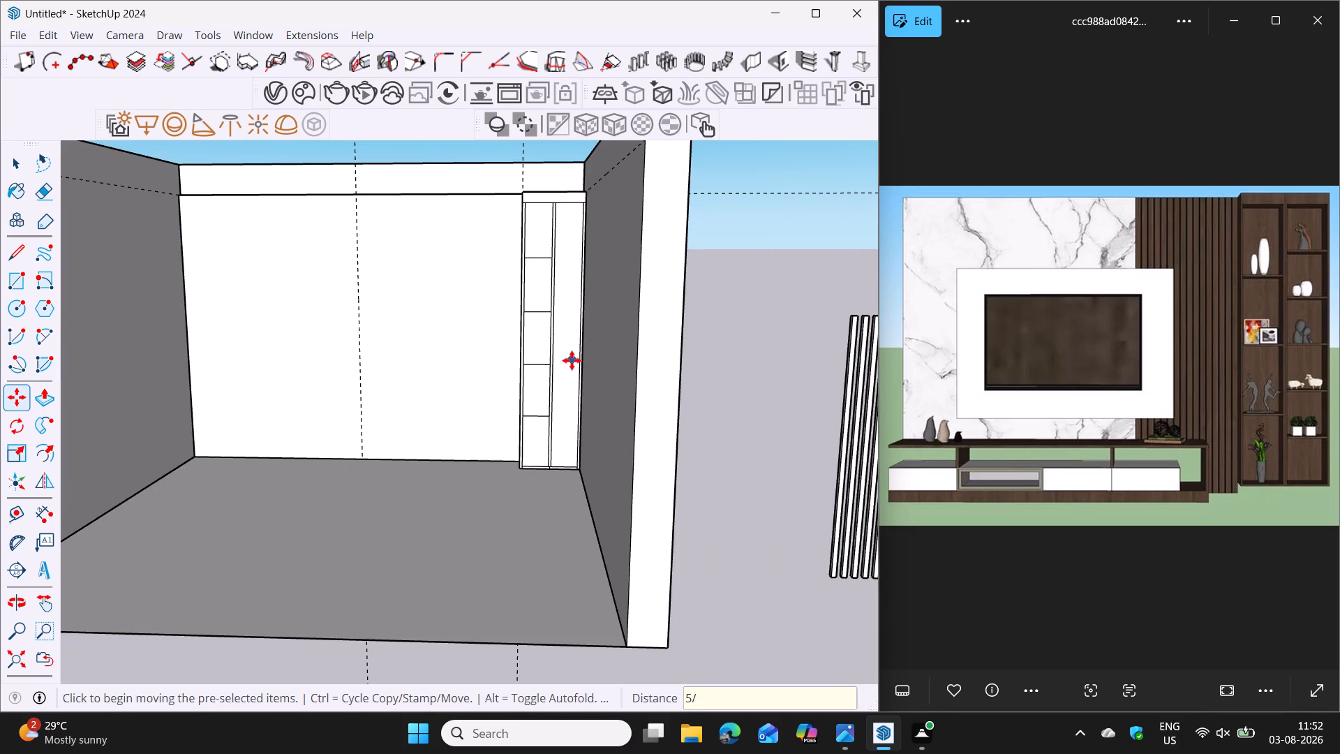
Set the left column's copied shelf lines to 4 equal spacings.
{"action": "type", "text": "4/"}
{"action": "key", "text": "Return"}
{"action": "key", "text": "space"}
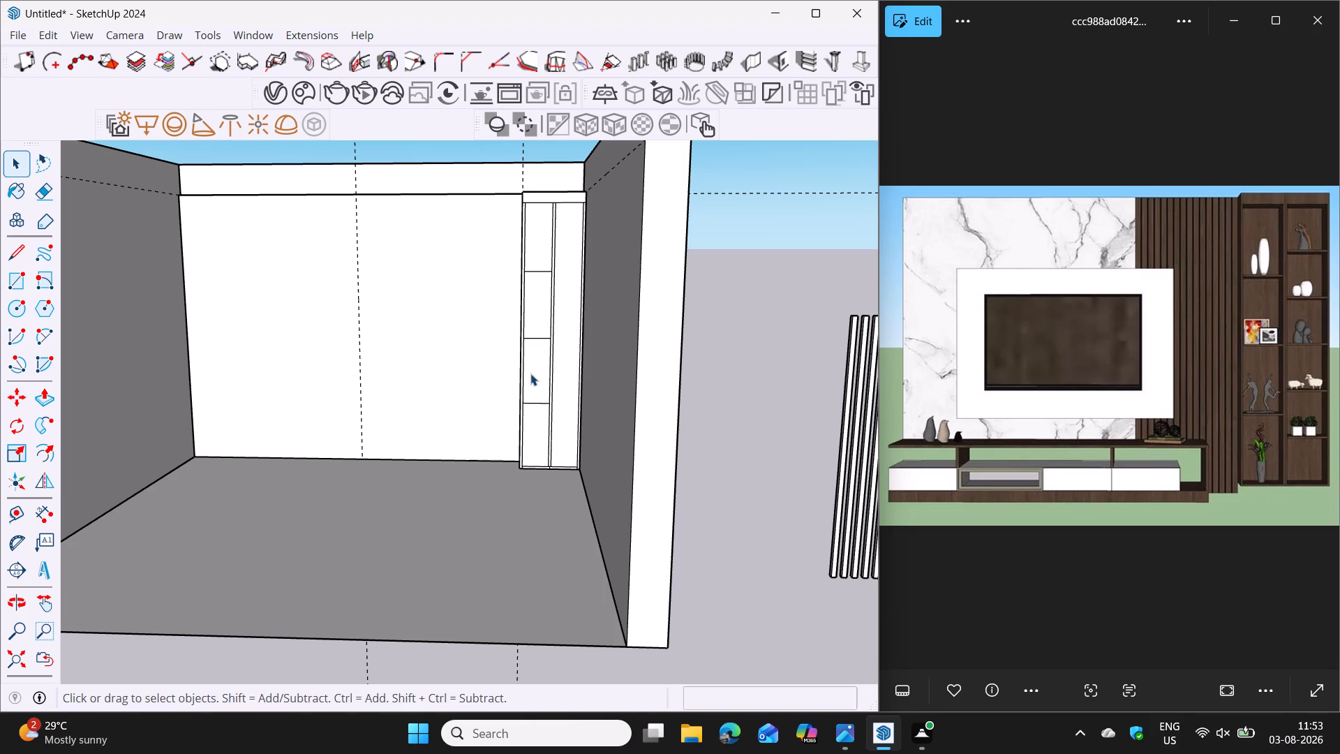
Copy the right column's top line 8' 7" down to the bottom inner line, divided into 6 equal shelf spacings.
{"action": "scroll", "coordinate": [537, 347], "scroll_direction": "up", "scroll_amount": 4}
{"action": "scroll", "coordinate": [595, 276], "scroll_direction": "down", "scroll_amount": 3}
{"action": "middle_click_drag", "start_coordinate": [589, 265], "coordinate": [556, 332], "text": "shift"}
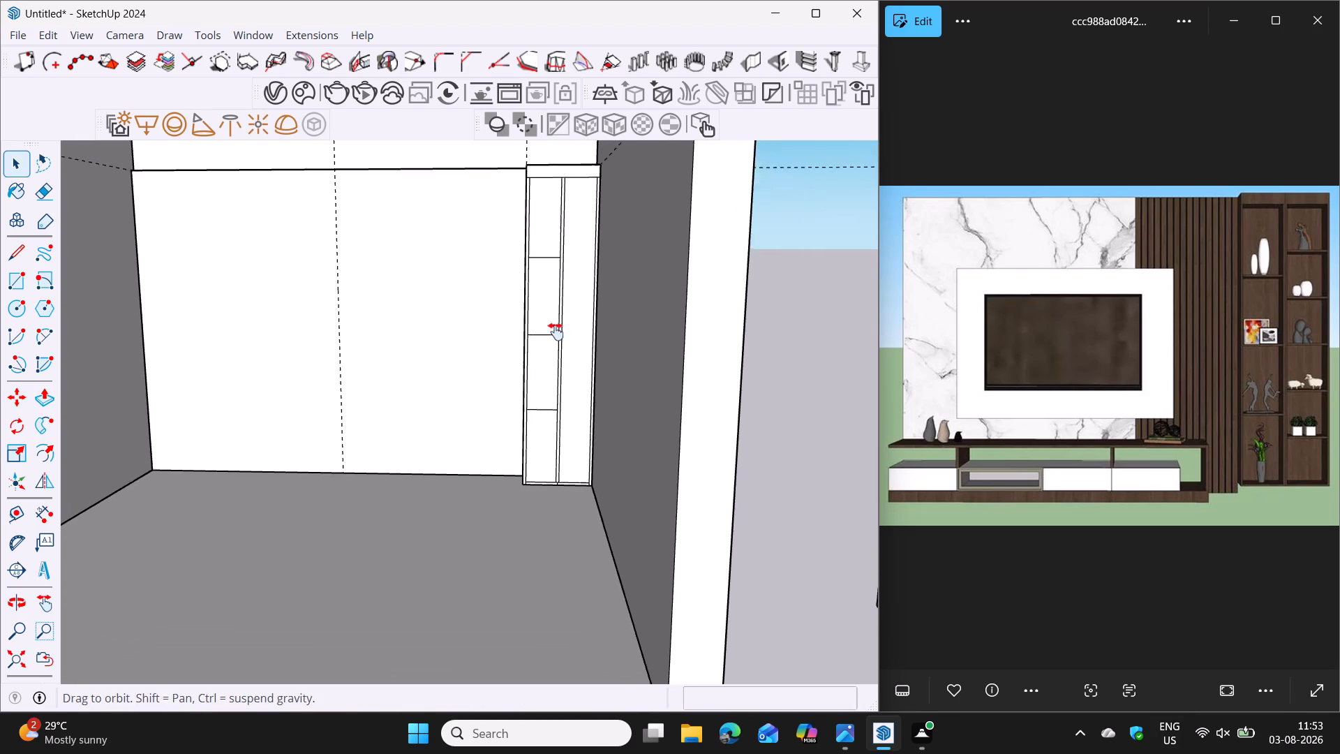
{"action": "middle_click_drag", "start_coordinate": [556, 332], "coordinate": [549, 347], "text": "shift"}
{"action": "scroll", "coordinate": [553, 270], "scroll_direction": "up", "scroll_amount": 4}
{"action": "left_click", "coordinate": [542, 240]}
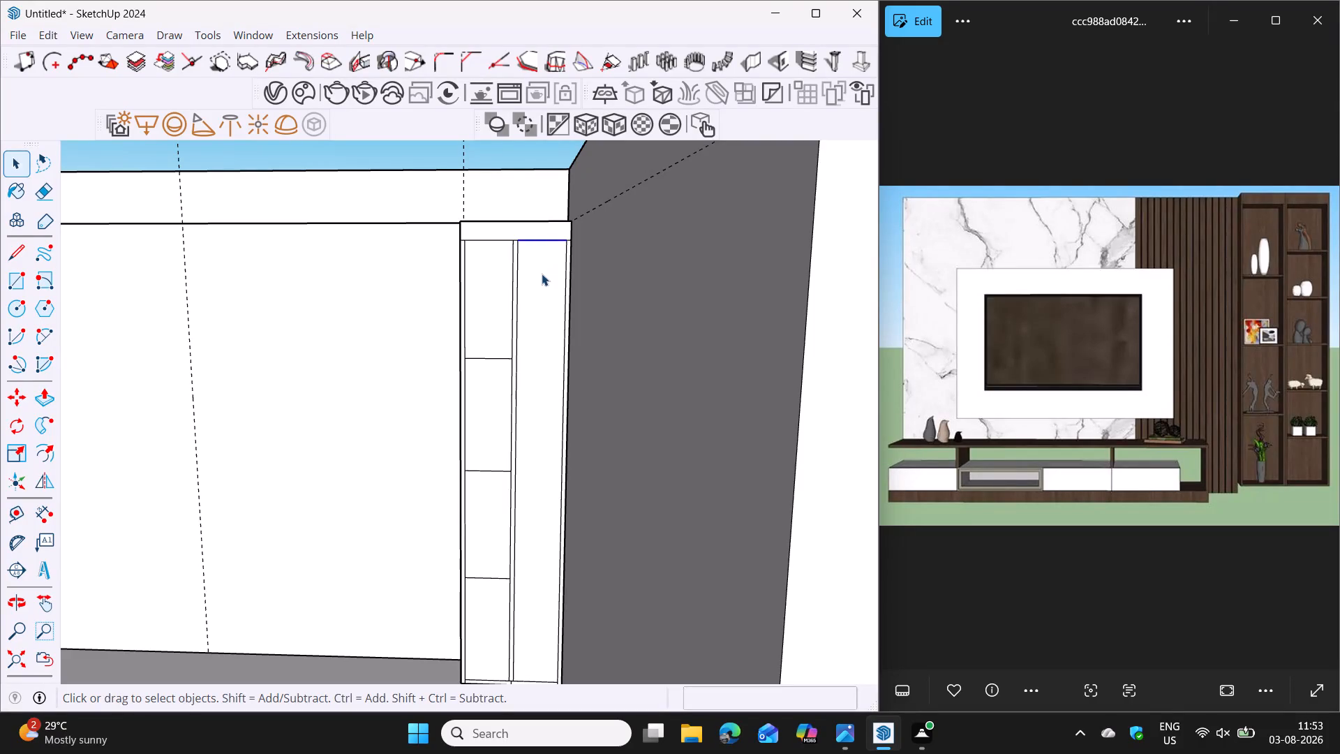
{"action": "key", "text": "m"}
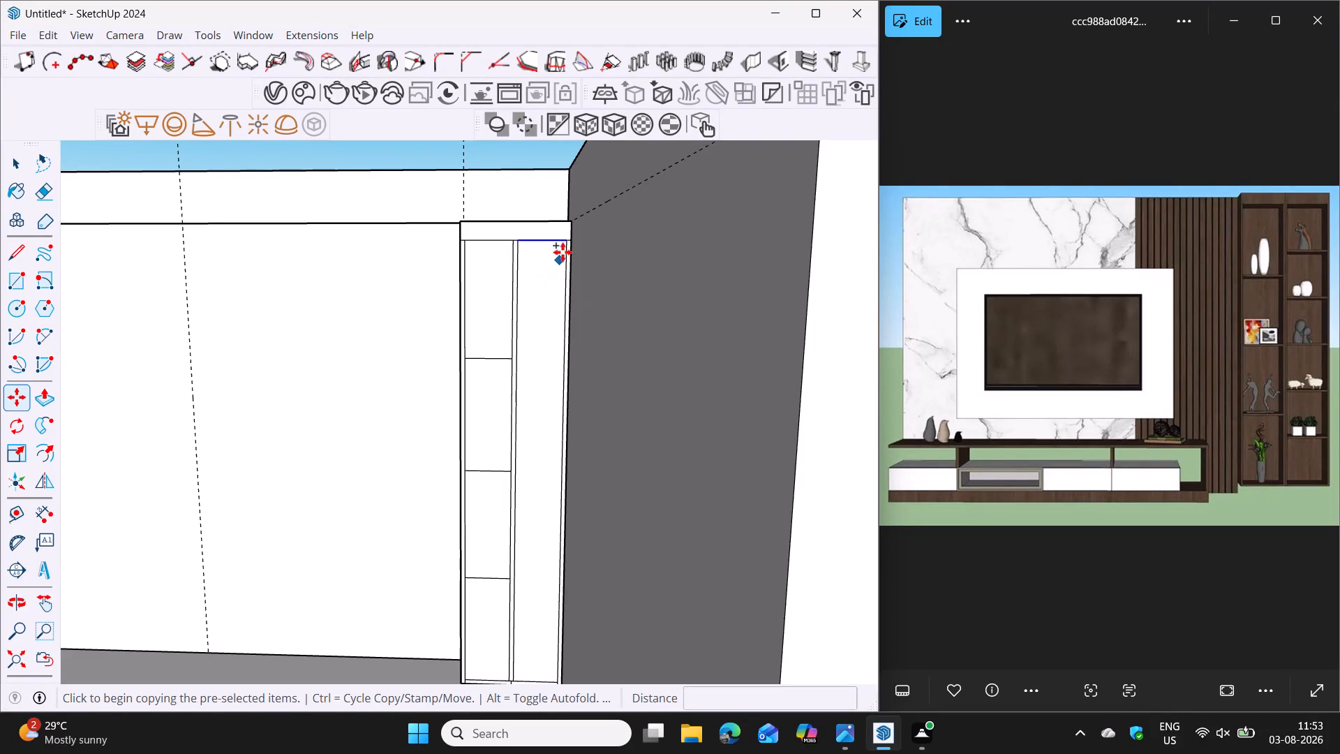
{"action": "scroll", "coordinate": [557, 265], "scroll_direction": "up", "scroll_amount": 7}
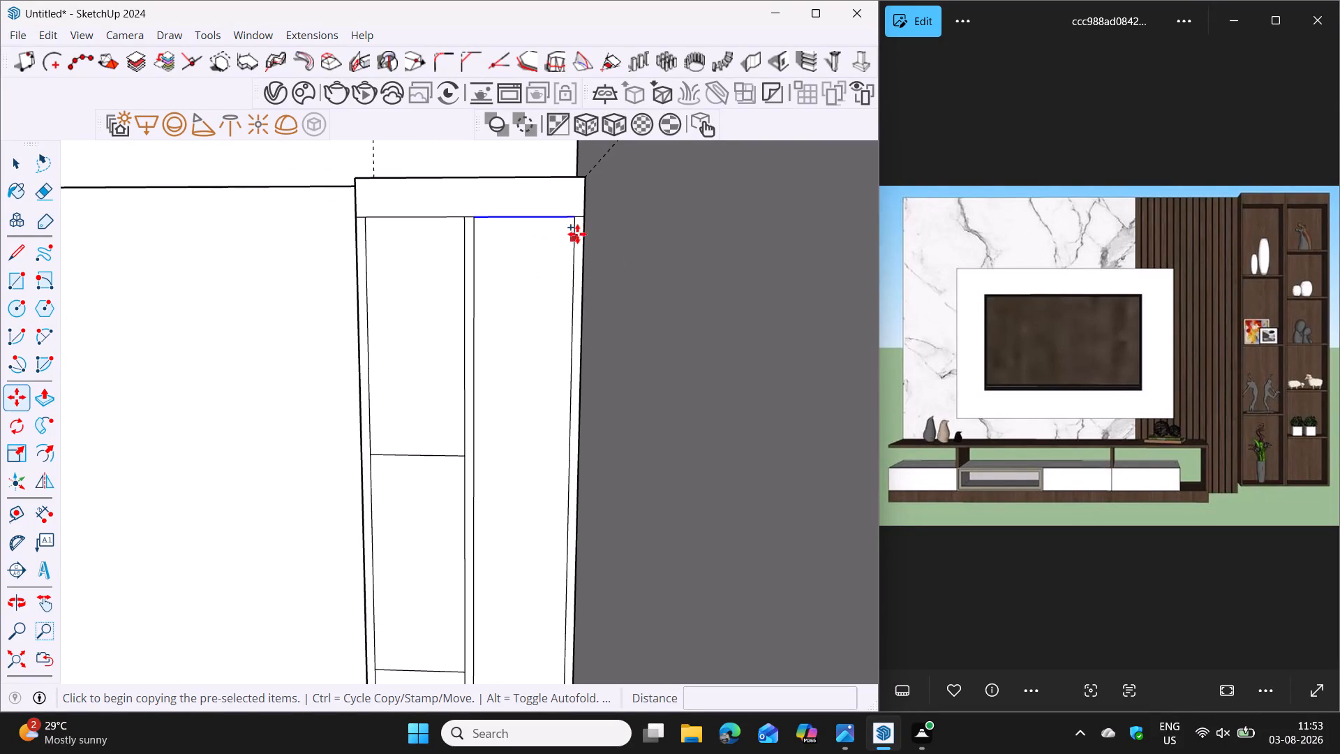
{"action": "left_click", "coordinate": [576, 217]}
{"action": "scroll", "coordinate": [573, 373], "scroll_direction": "down", "scroll_amount": 6}
{"action": "scroll", "coordinate": [555, 547], "scroll_direction": "down", "scroll_amount": 4}
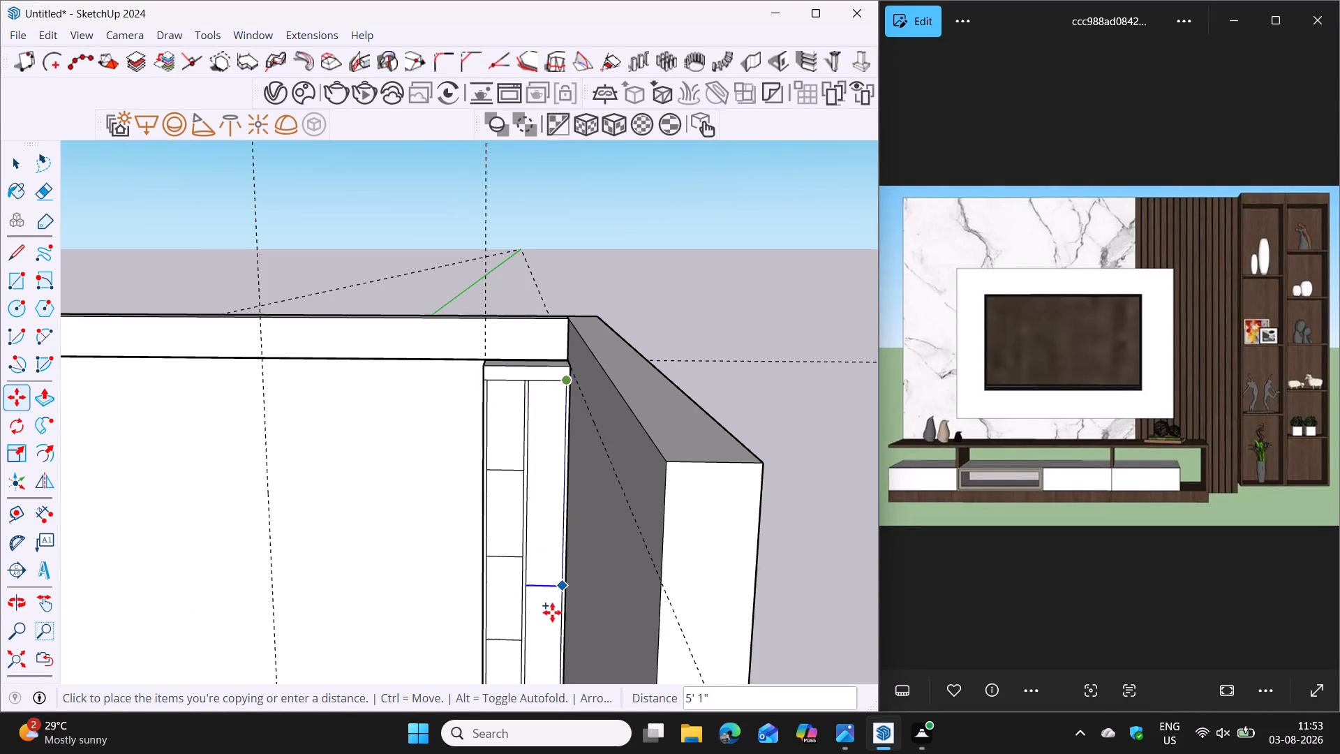
{"action": "middle_click_drag", "start_coordinate": [551, 625], "coordinate": [551, 459], "text": "shift"}
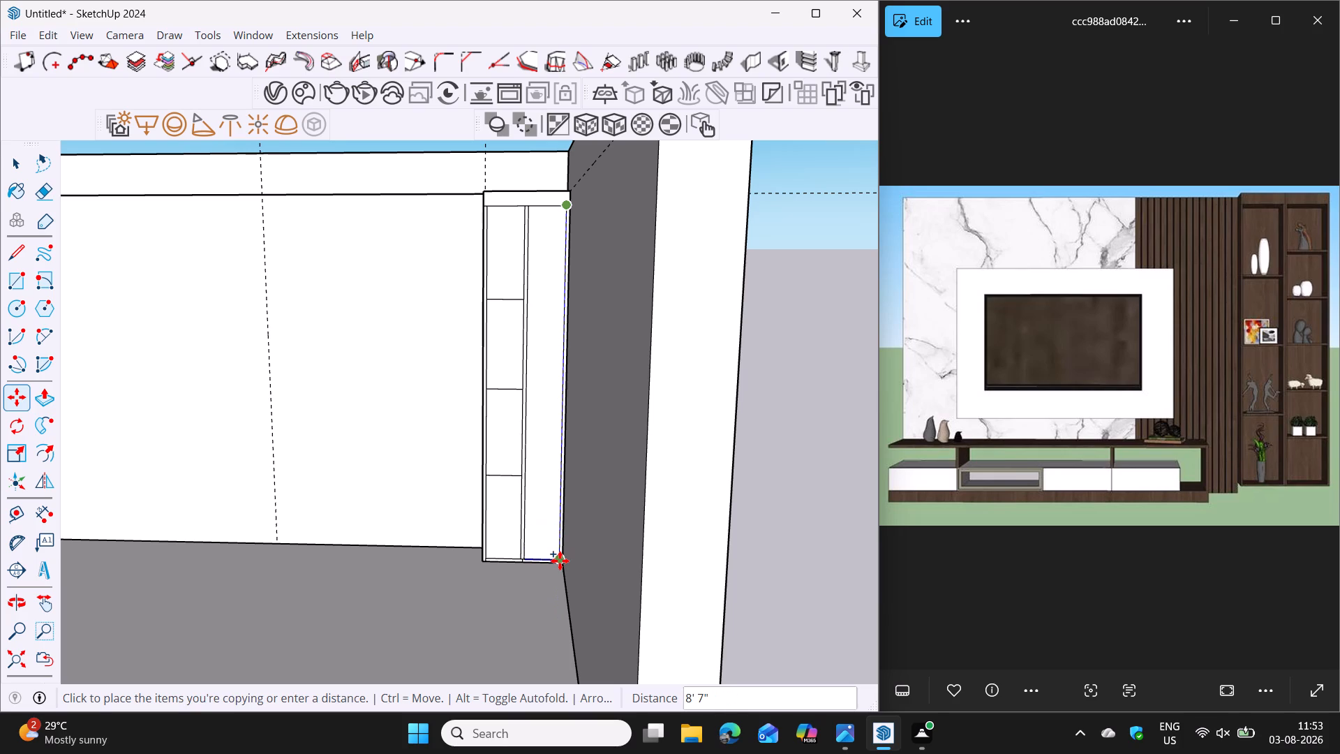
{"action": "left_click", "coordinate": [560, 561]}
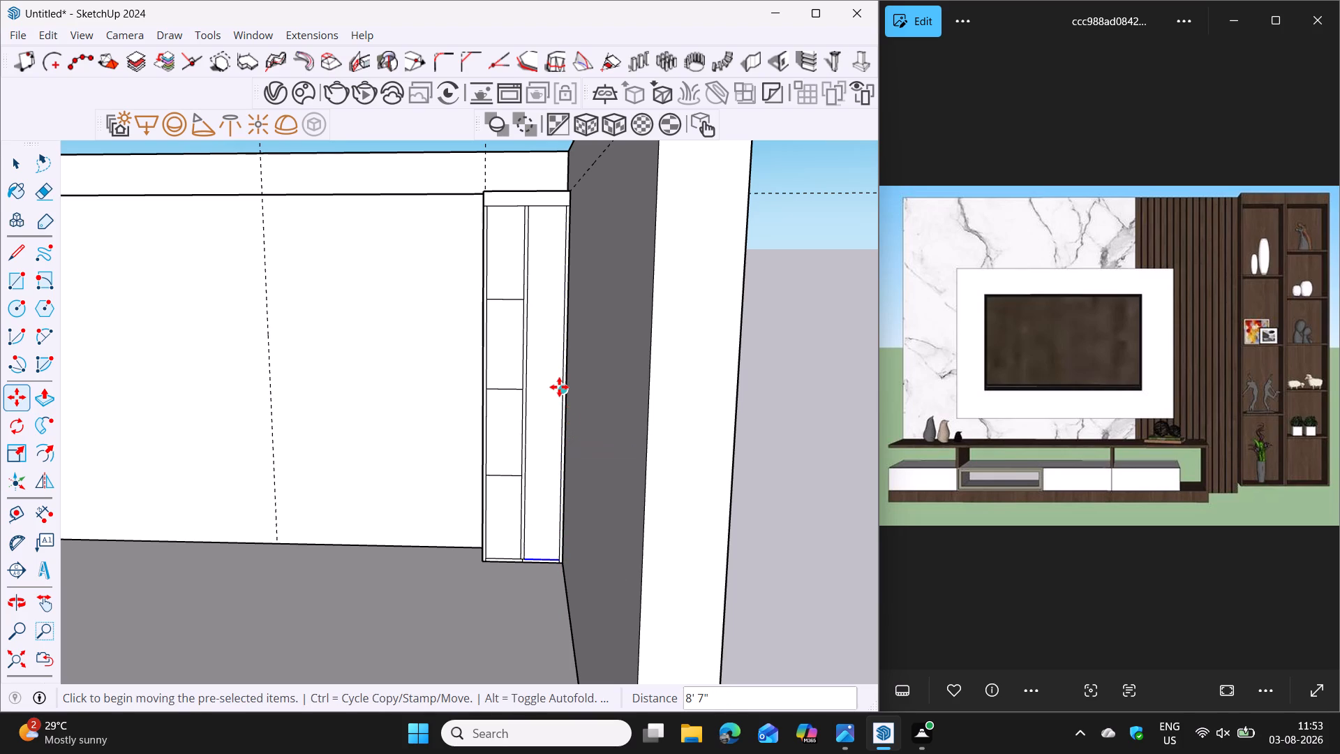
{"action": "type", "text": "6/"}
{"action": "key", "text": "Return"}
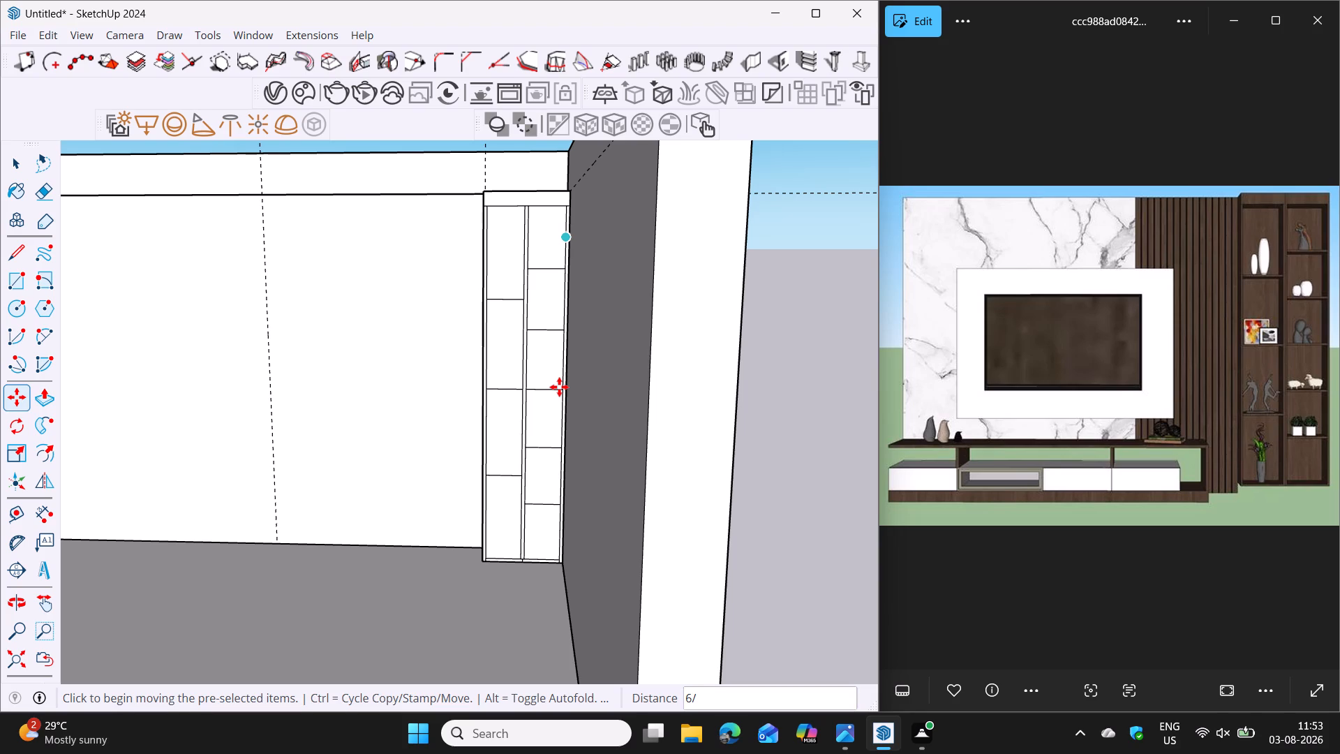
{"action": "key", "text": "space"}
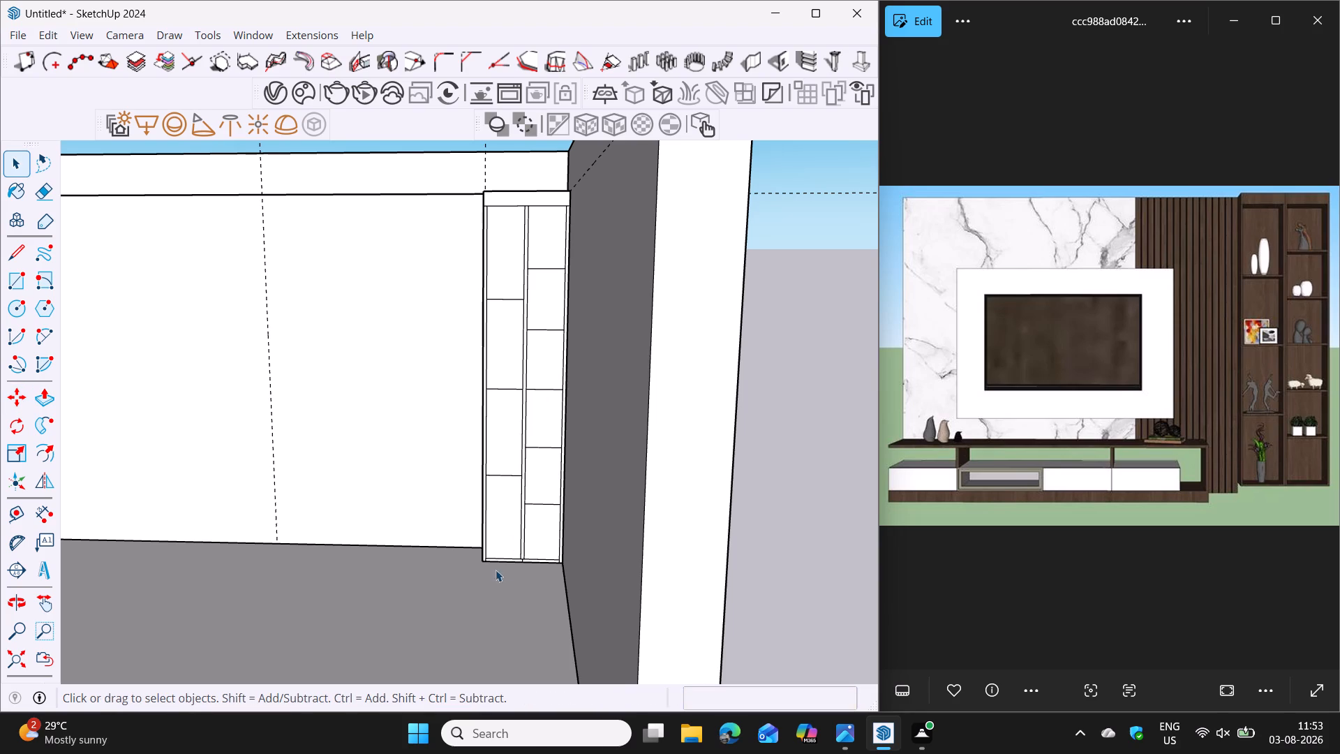
Offset the left column's upper and middle shelf lines 1/2" both up and down with the 1001bit edge offset.
{"action": "left_click", "coordinate": [529, 63]}
{"action": "left_click", "coordinate": [413, 378]}
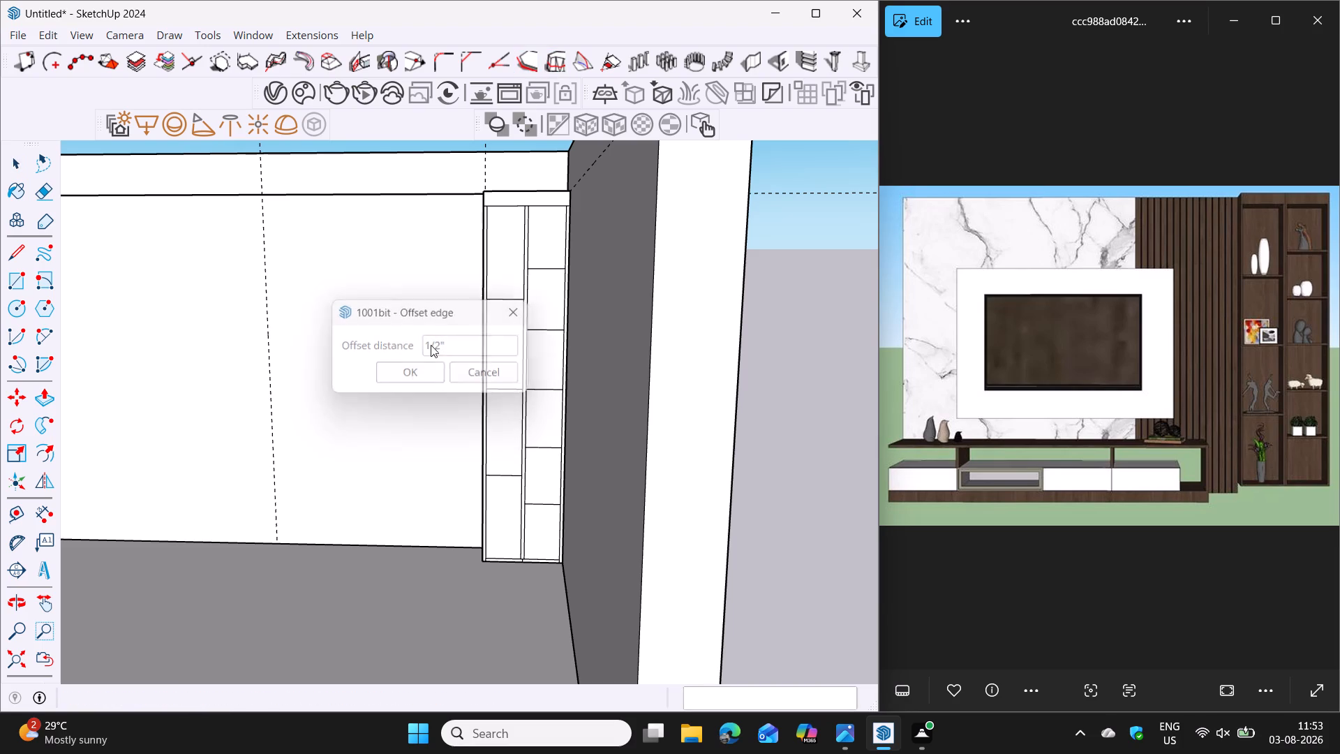
{"action": "scroll", "coordinate": [455, 290], "scroll_direction": "up", "scroll_amount": 4}
{"action": "left_click", "coordinate": [527, 303]}
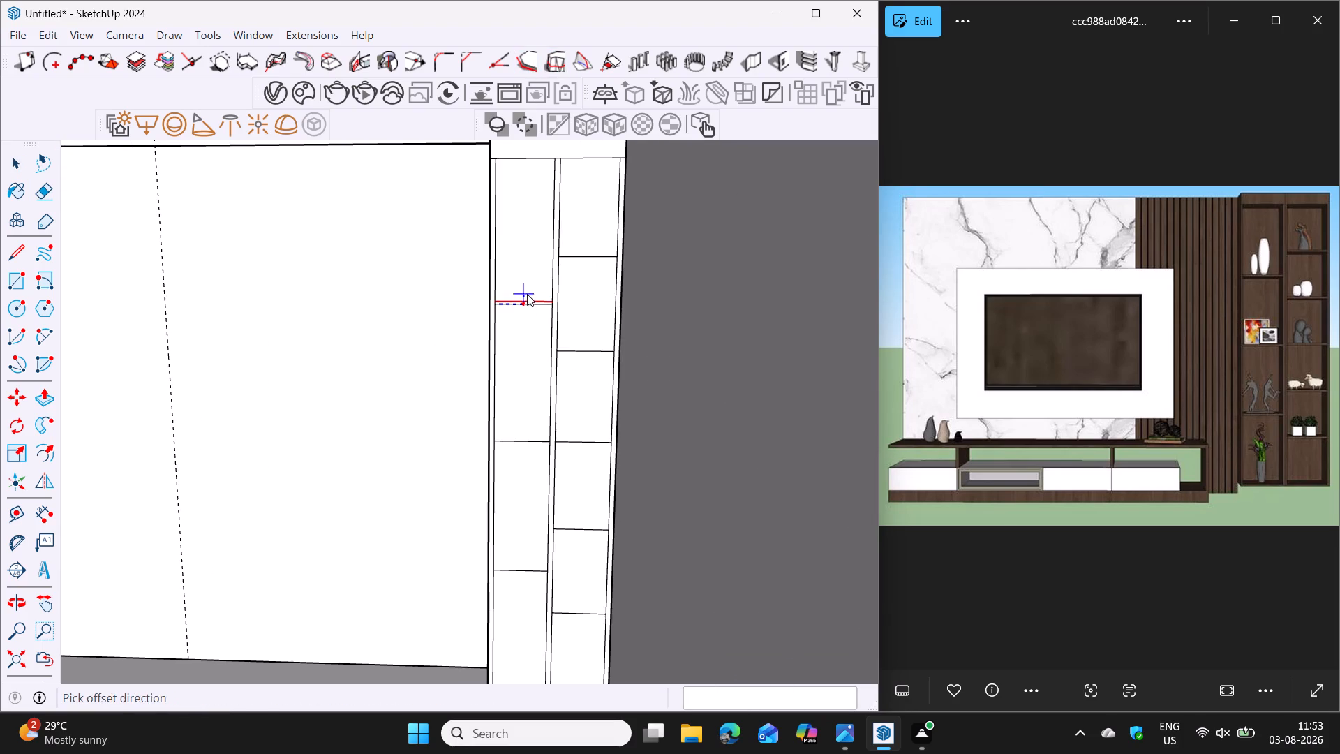
{"action": "left_click", "coordinate": [527, 293]}
{"action": "left_click", "coordinate": [526, 310]}
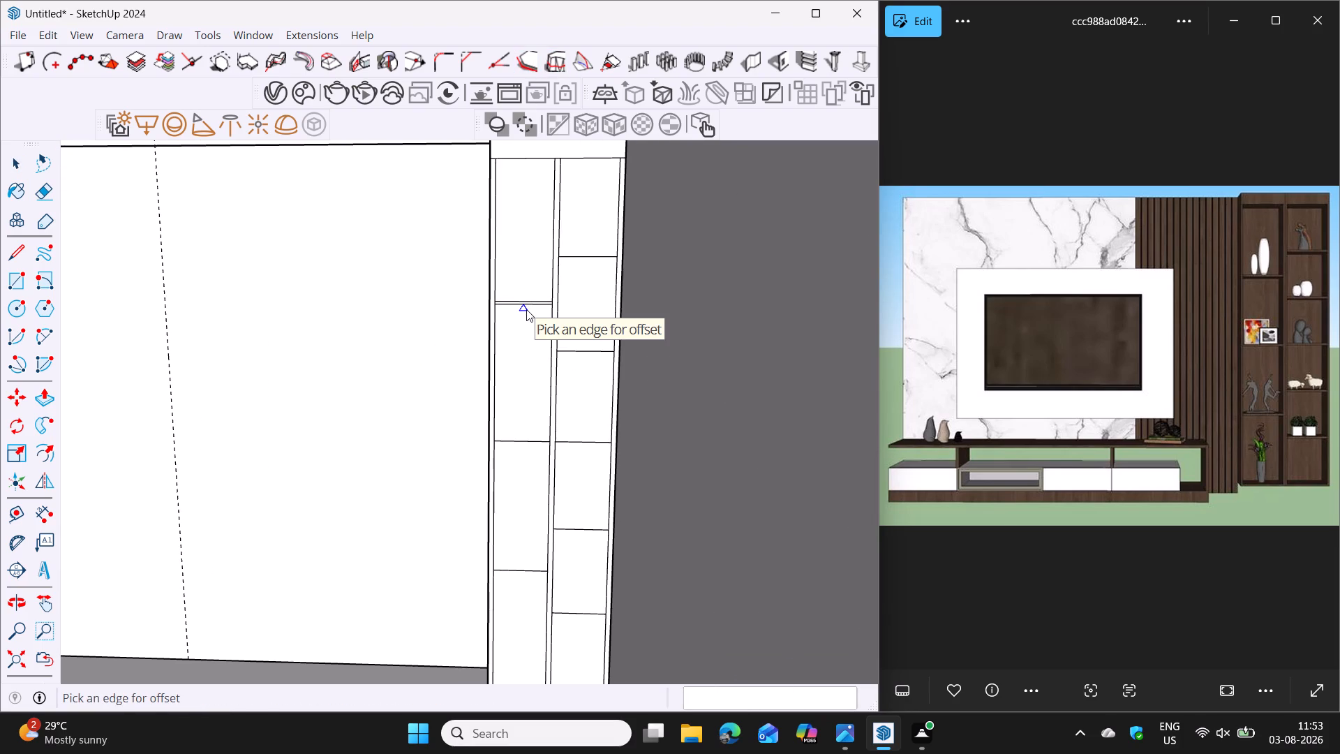
{"action": "left_click", "coordinate": [526, 308]}
{"action": "left_click", "coordinate": [524, 321]}
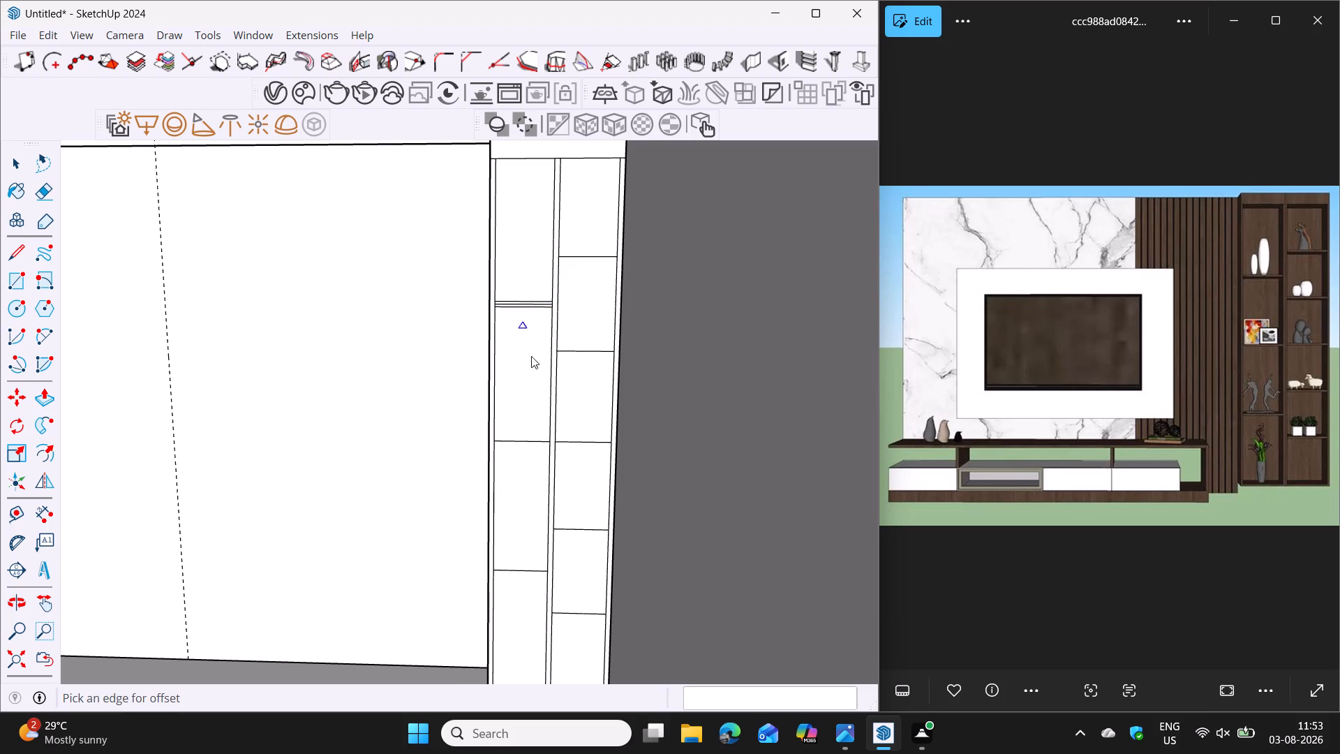
{"action": "scroll", "coordinate": [530, 400], "scroll_direction": "up", "scroll_amount": 5}
{"action": "left_click", "coordinate": [524, 445]}
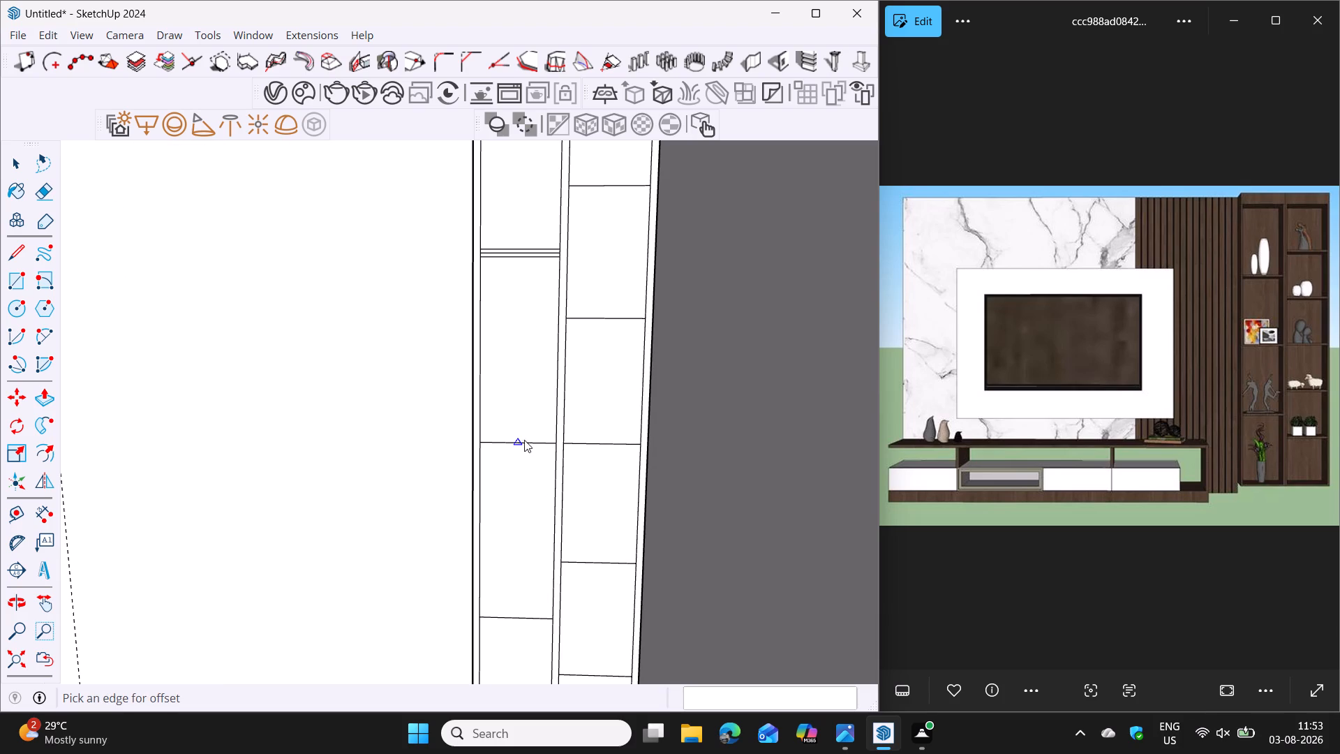
{"action": "left_click", "coordinate": [525, 425]}
{"action": "left_click", "coordinate": [525, 448]}
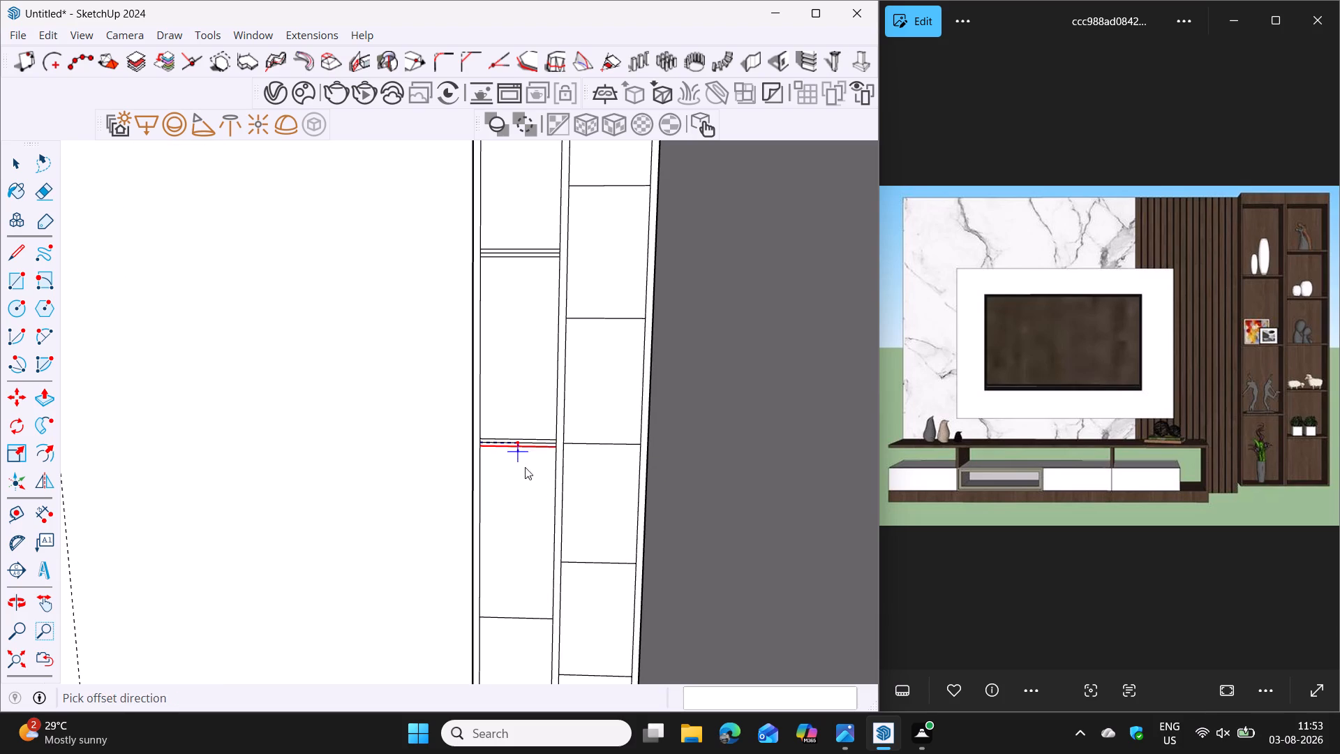
{"action": "left_click", "coordinate": [525, 471]}
Offset the left column's lowest shelf line 1/2" both up and down with the 1001bit edge offset.
{"action": "middle_click_drag", "start_coordinate": [516, 545], "coordinate": [517, 392], "text": "shift"}
{"action": "scroll", "coordinate": [517, 392], "scroll_direction": "up", "scroll_amount": 1, "text": "shift"}
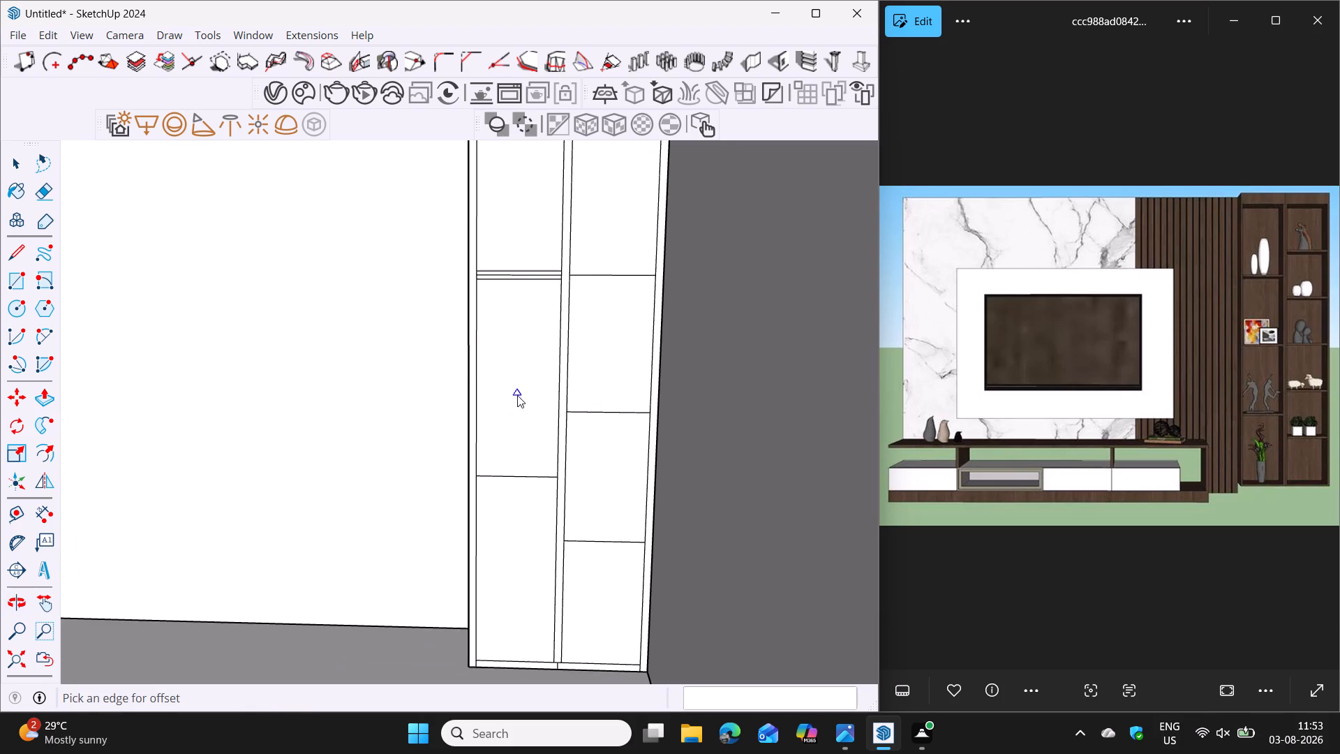
{"action": "scroll", "coordinate": [517, 436], "scroll_direction": "up", "scroll_amount": 4}
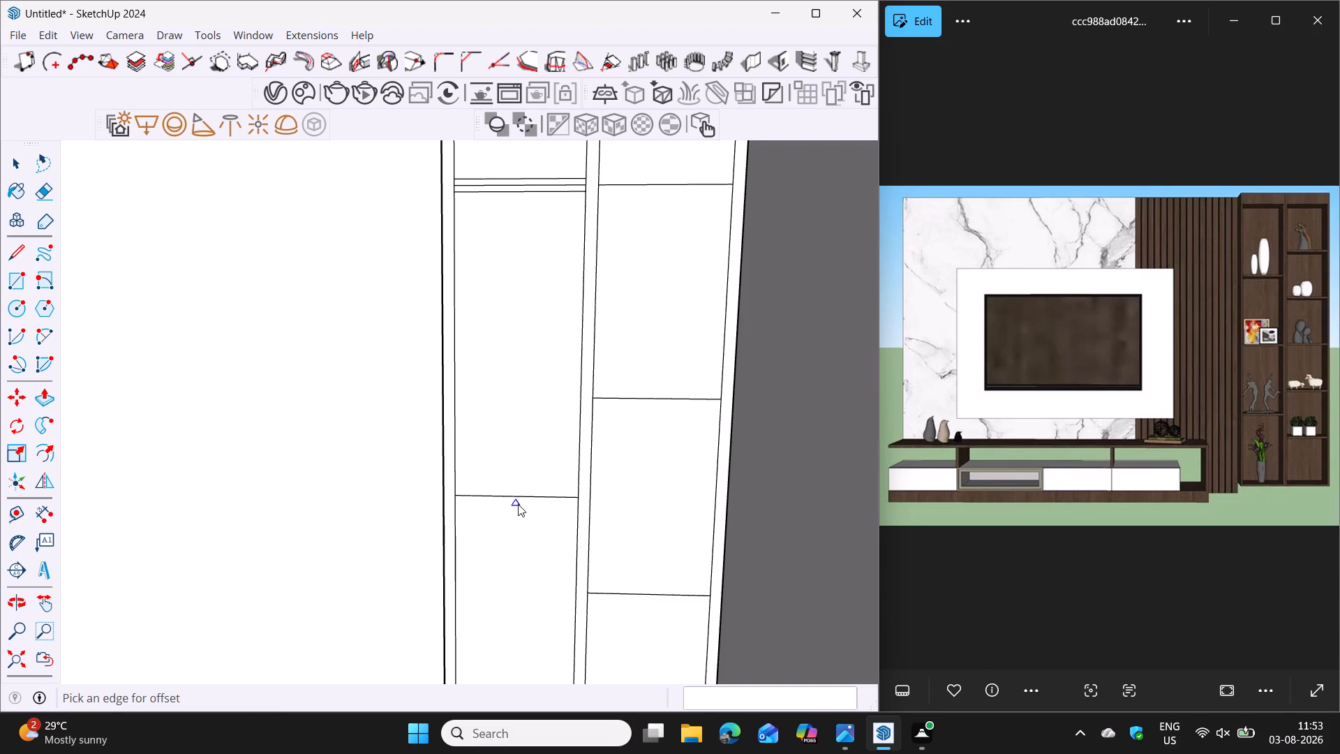
{"action": "left_click", "coordinate": [518, 498]}
{"action": "left_click", "coordinate": [518, 462]}
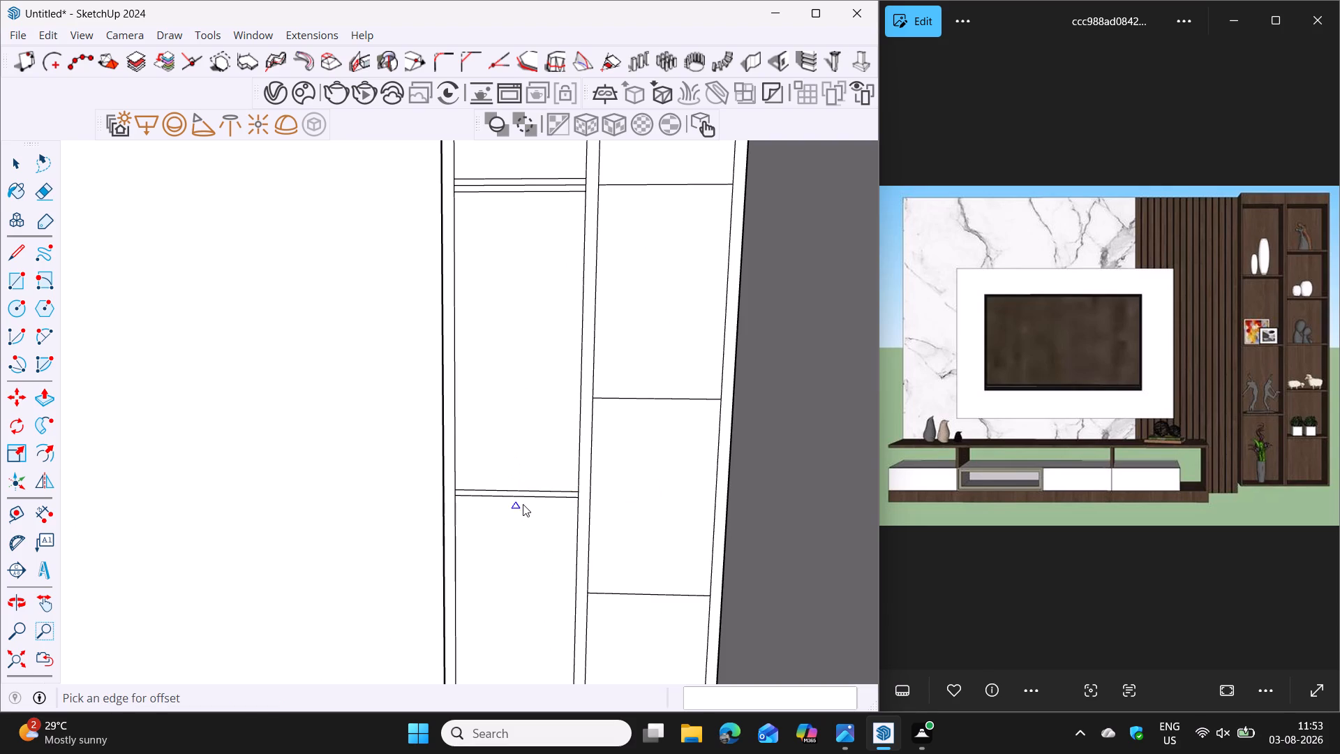
{"action": "left_click", "coordinate": [523, 501]}
{"action": "left_click", "coordinate": [524, 552]}
Offset the right column's upper three shelf lines 1/2" both up and down.
{"action": "scroll", "coordinate": [602, 434], "scroll_direction": "down", "scroll_amount": 6}
{"action": "scroll", "coordinate": [630, 378], "scroll_direction": "down", "scroll_amount": 3}
{"action": "middle_click_drag", "start_coordinate": [630, 360], "coordinate": [581, 450], "text": "shift"}
{"action": "scroll", "coordinate": [588, 331], "scroll_direction": "up", "scroll_amount": 4}
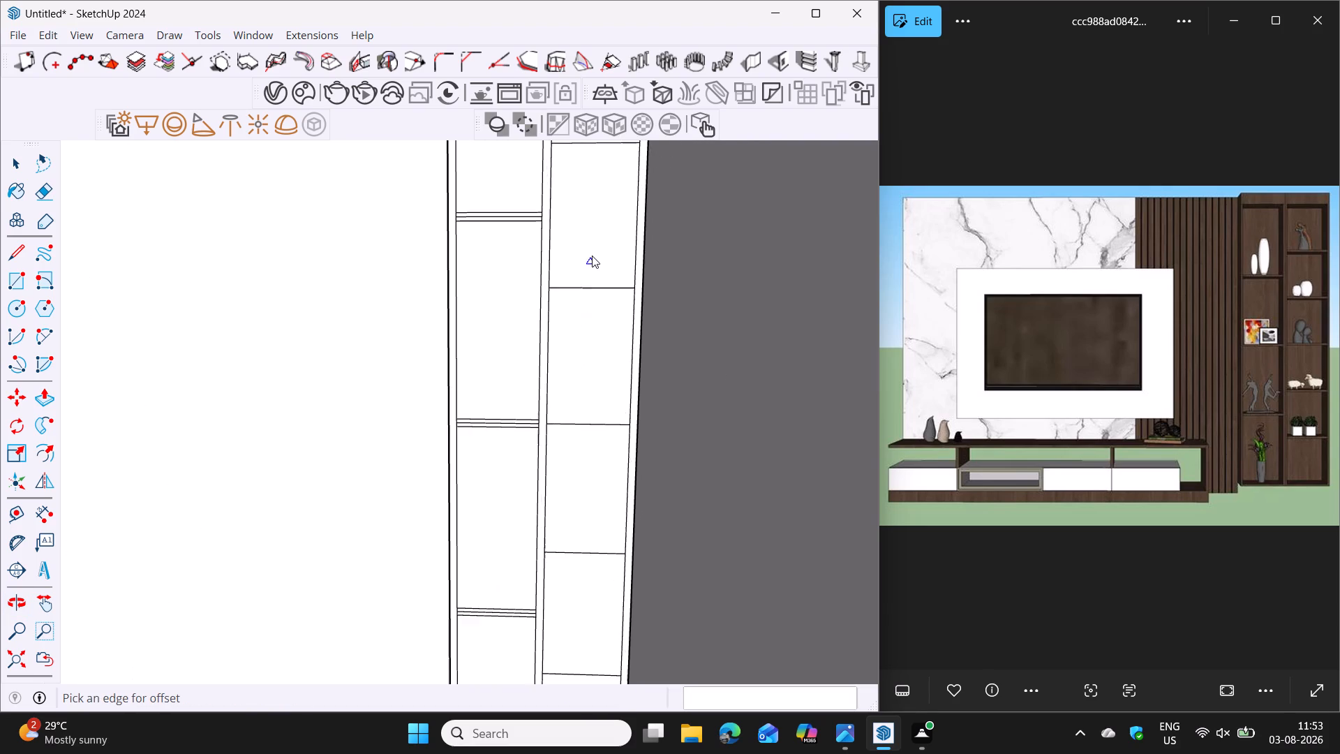
{"action": "scroll", "coordinate": [592, 256], "scroll_direction": "down", "scroll_amount": 5}
{"action": "middle_click_drag", "start_coordinate": [595, 234], "coordinate": [534, 377], "text": "shift"}
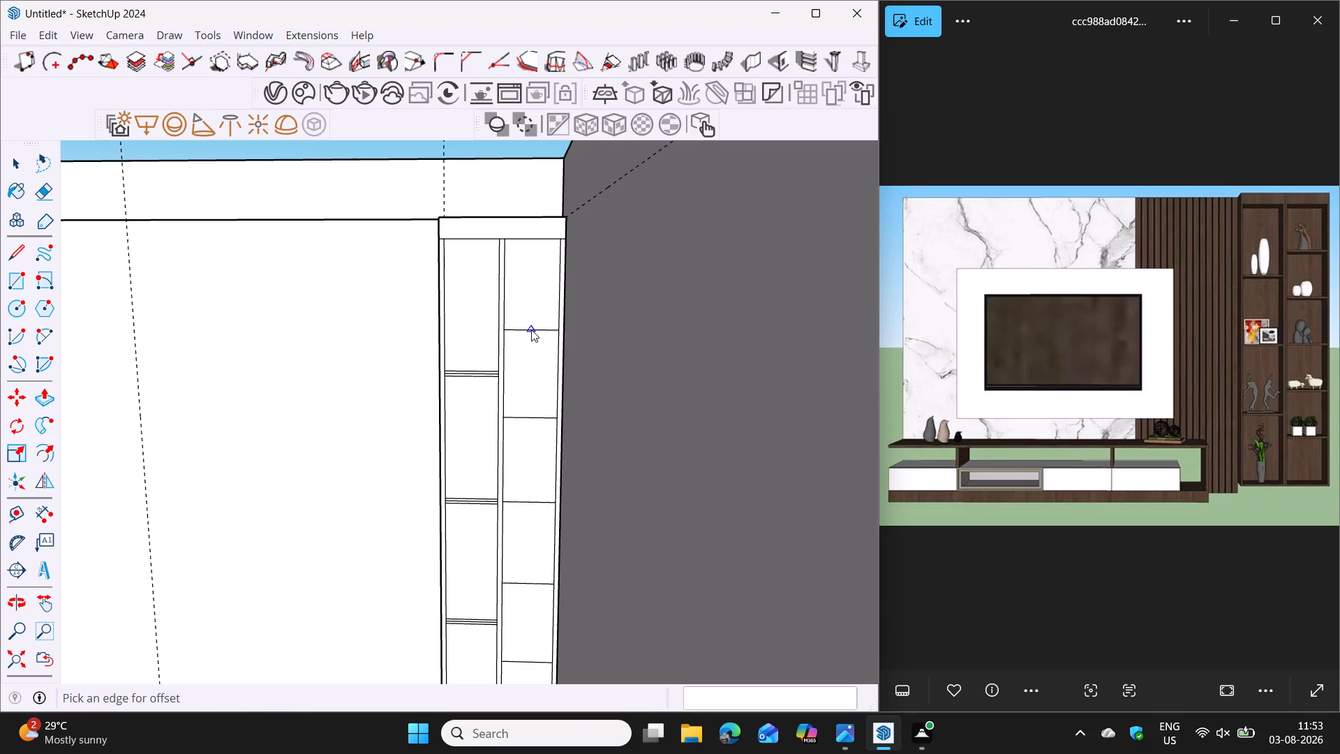
{"action": "left_click", "coordinate": [531, 330]}
{"action": "left_click", "coordinate": [535, 302]}
{"action": "scroll", "coordinate": [549, 348], "scroll_direction": "up", "scroll_amount": 4}
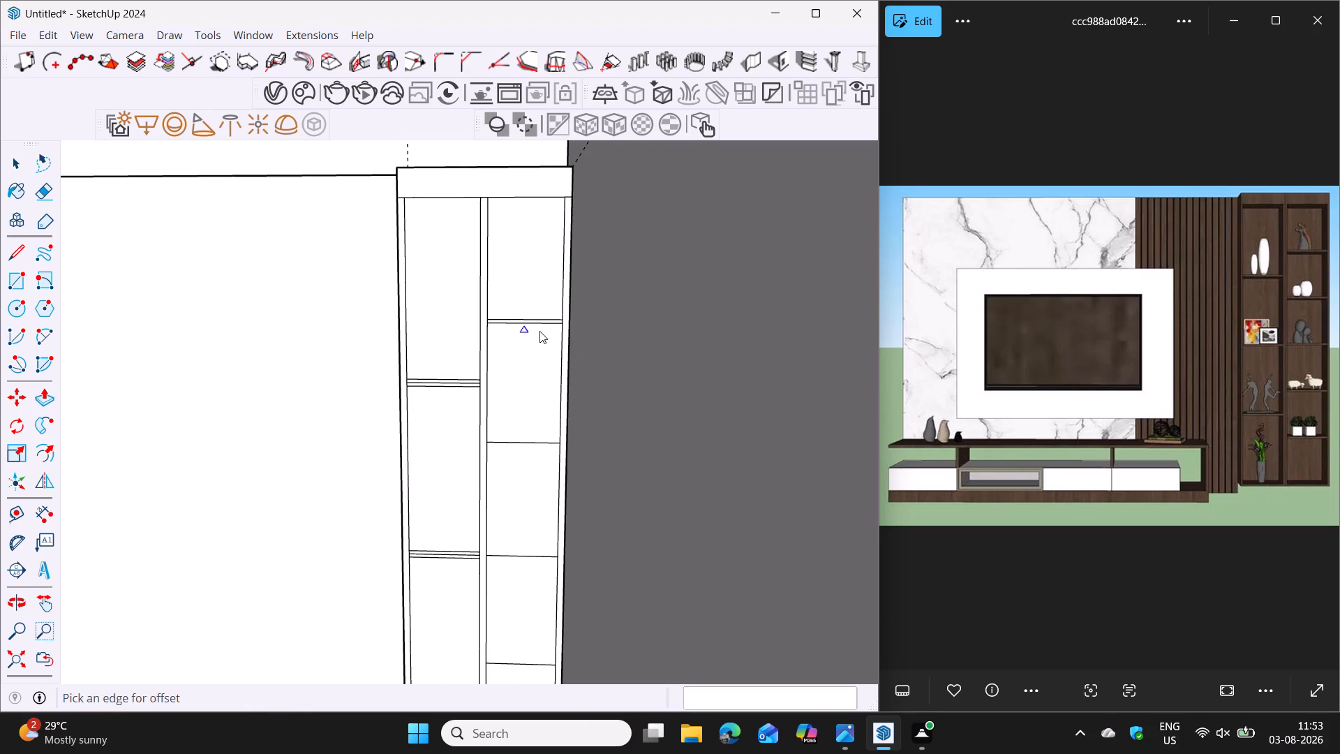
{"action": "left_click", "coordinate": [536, 327]}
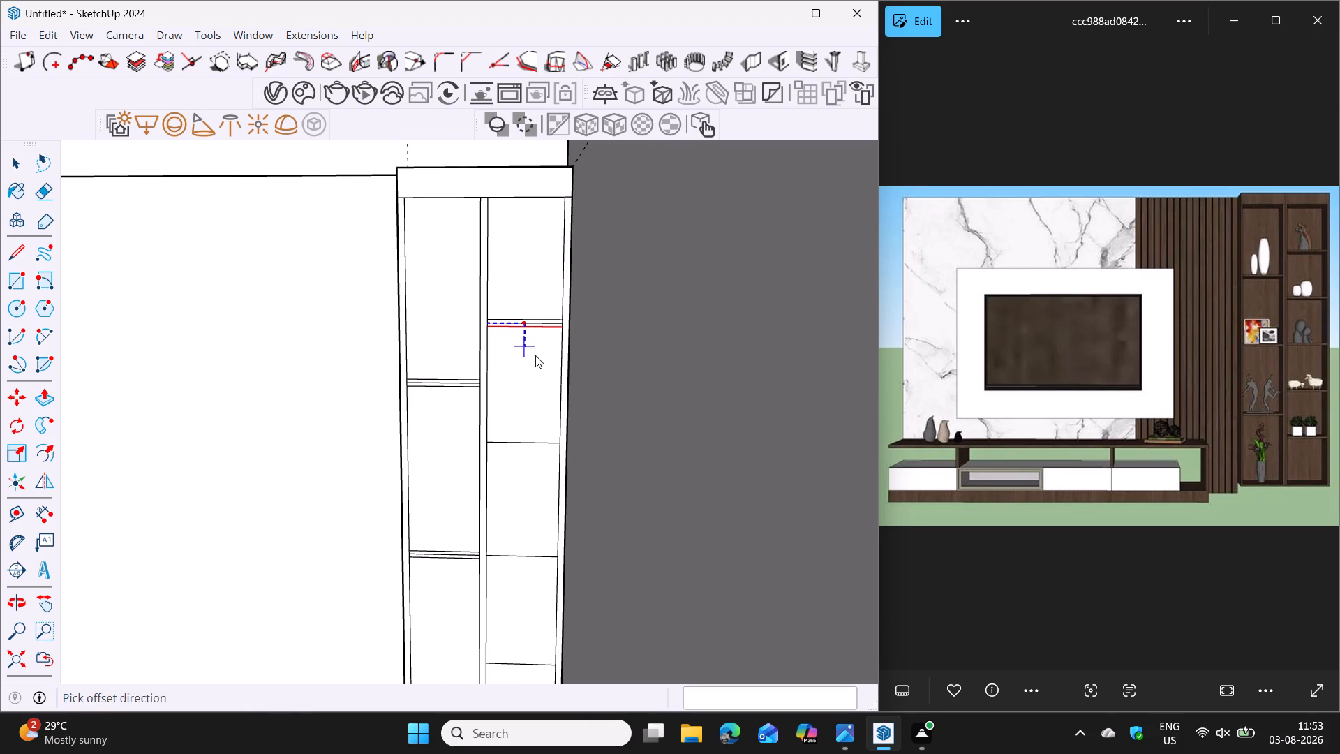
{"action": "left_click", "coordinate": [535, 359]}
{"action": "left_click", "coordinate": [529, 444]}
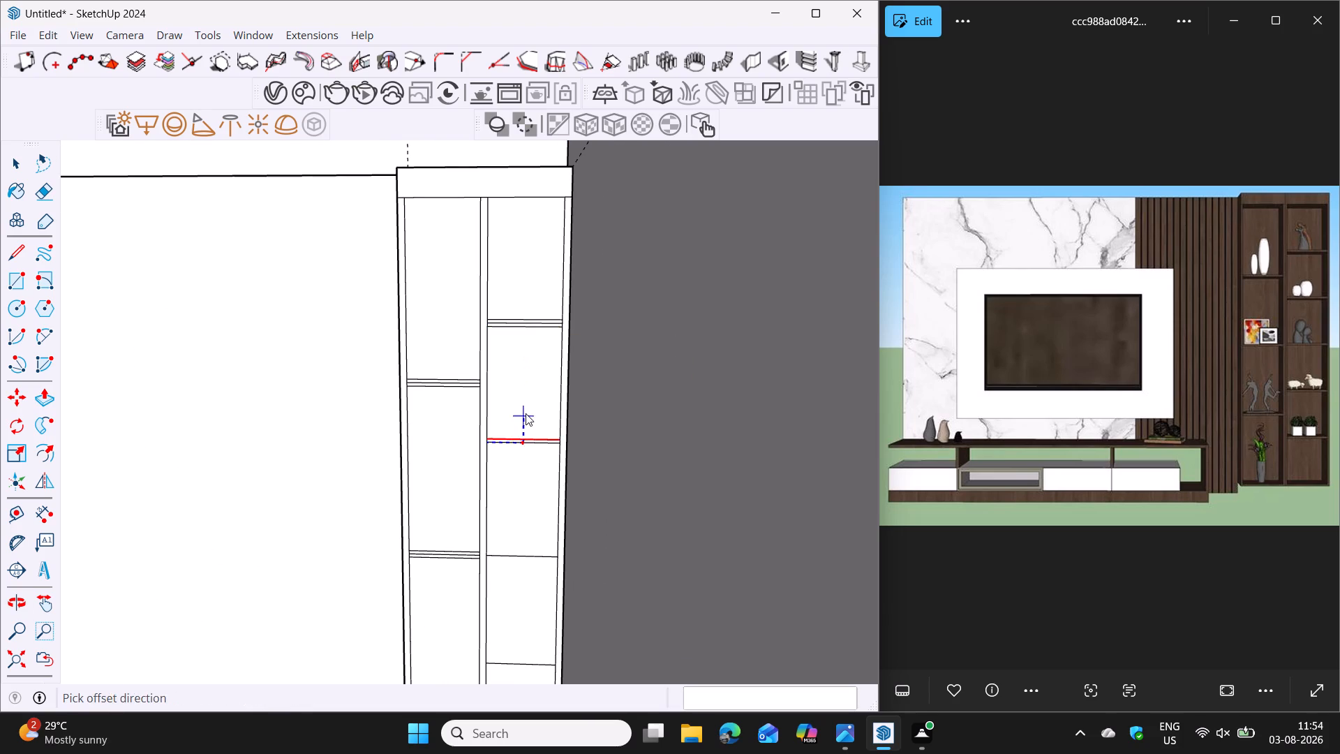
{"action": "left_click", "coordinate": [526, 413]}
{"action": "left_click", "coordinate": [522, 447]}
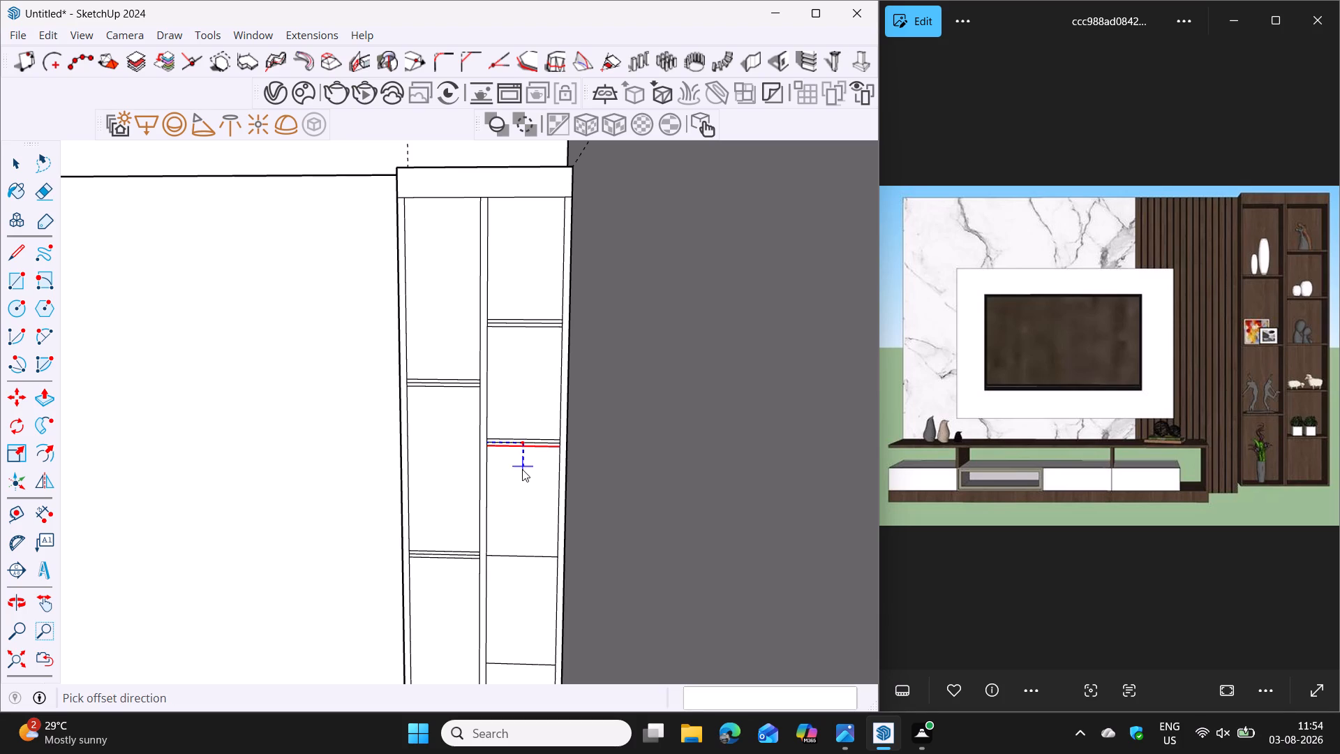
{"action": "left_click", "coordinate": [522, 470]}
{"action": "left_click", "coordinate": [512, 555]}
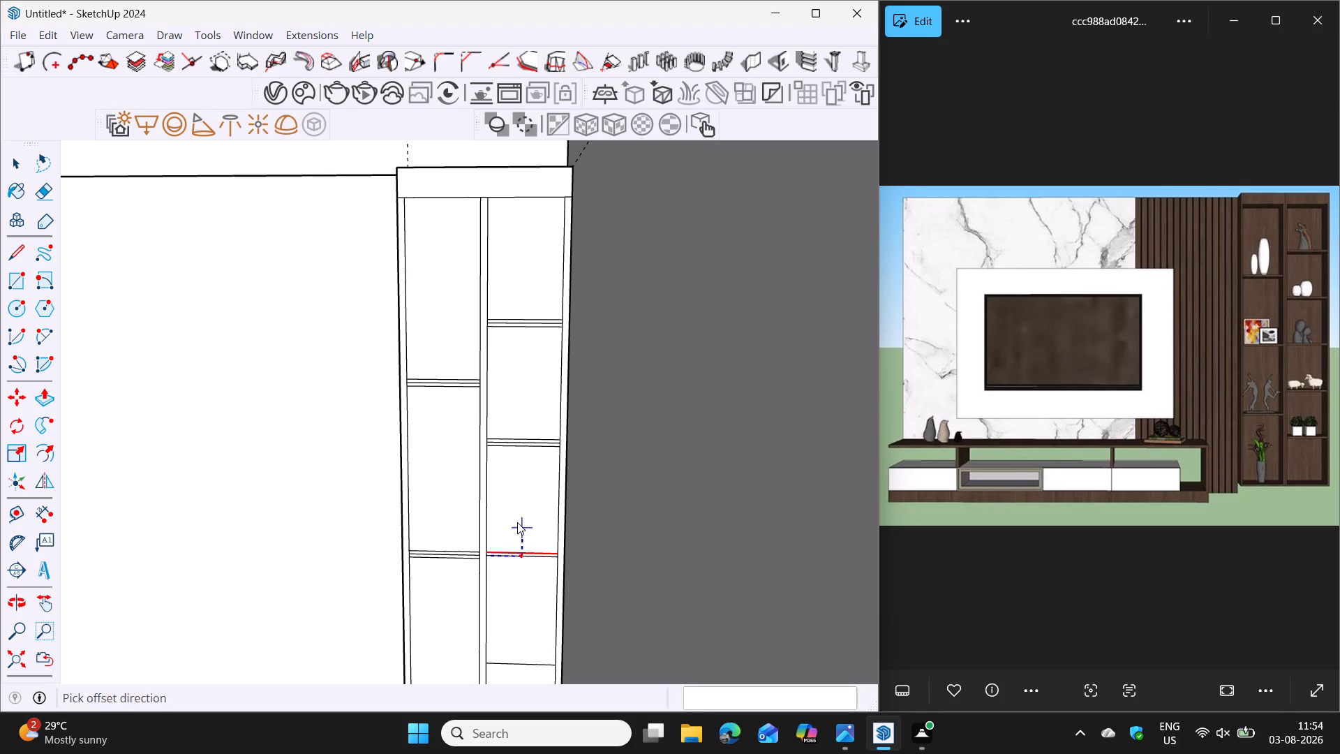
{"action": "left_click", "coordinate": [517, 520]}
{"action": "left_click", "coordinate": [518, 557]}
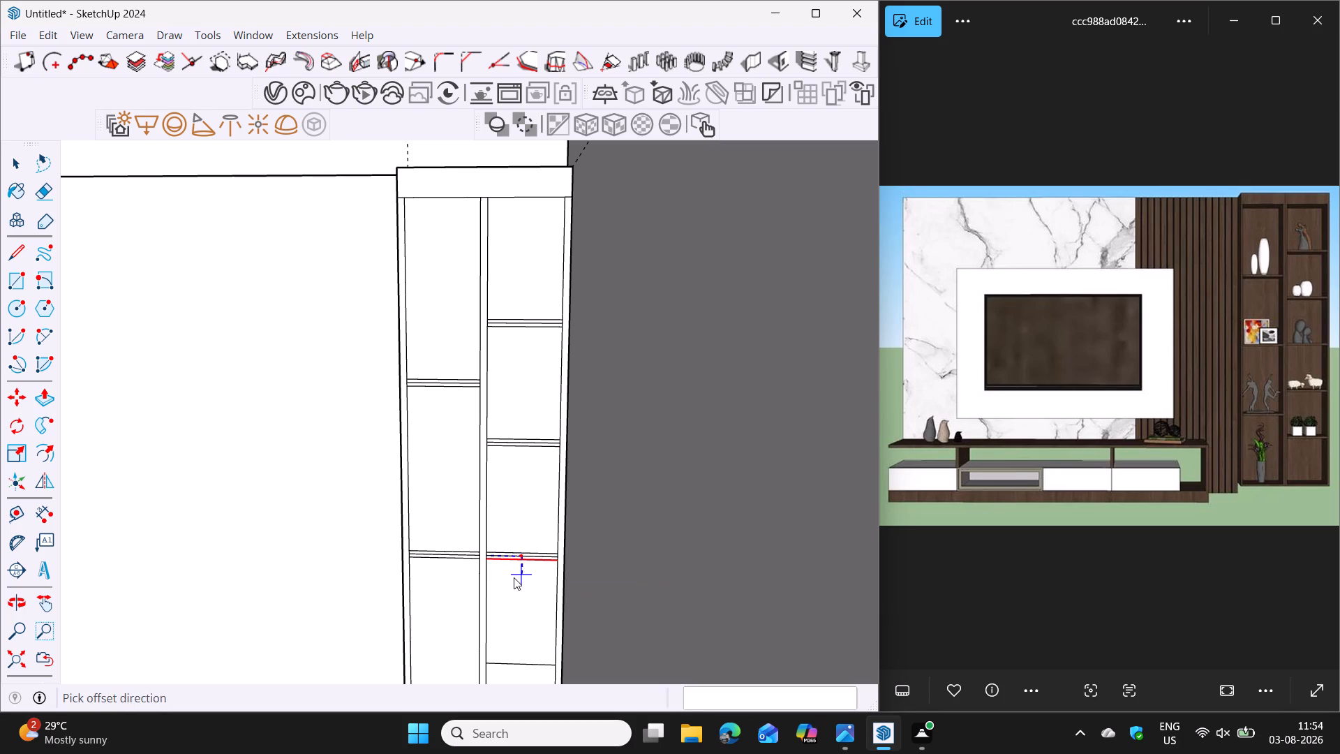
{"action": "left_click", "coordinate": [514, 579]}
Offset the right column's two lowest shelf lines 1/2" both up and down.
{"action": "middle_click_drag", "start_coordinate": [491, 609], "coordinate": [531, 495], "text": "shift"}
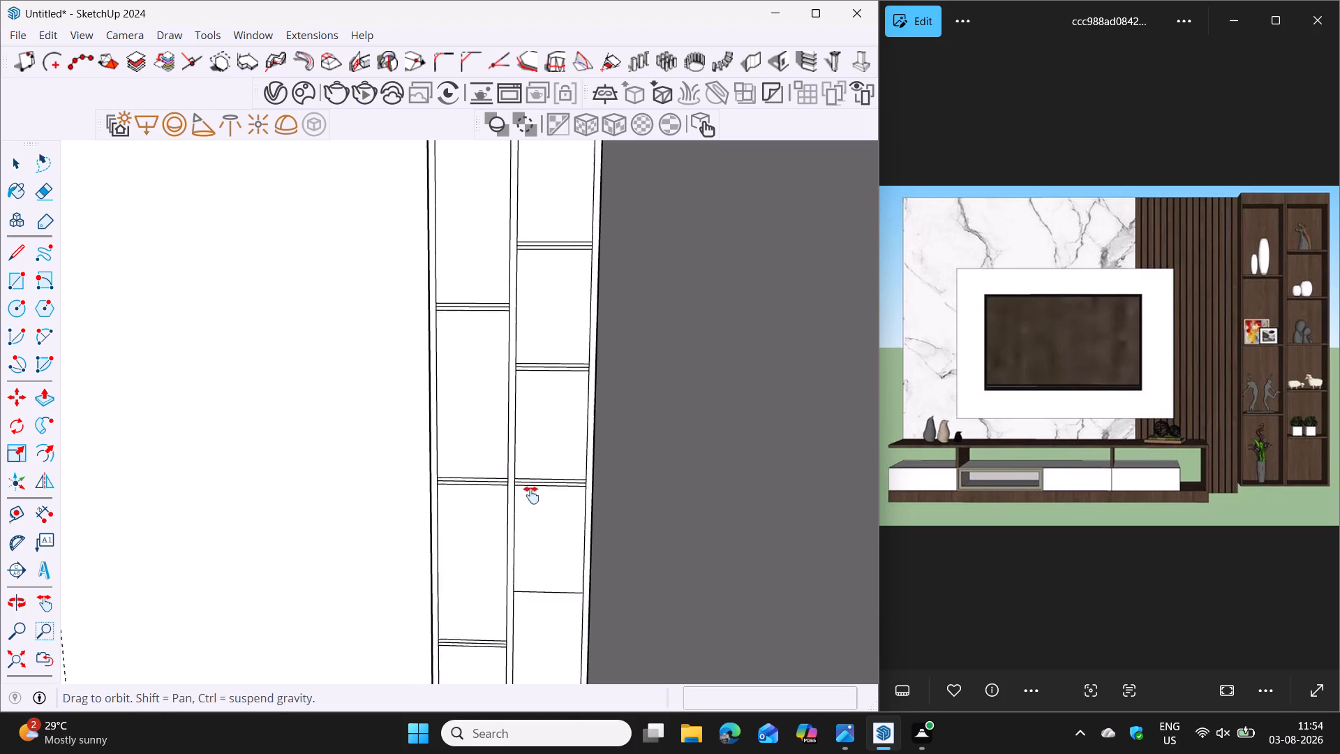
{"action": "middle_click_drag", "start_coordinate": [531, 495], "coordinate": [573, 367], "text": "shift"}
{"action": "scroll", "coordinate": [587, 504], "scroll_direction": "up", "scroll_amount": 1}
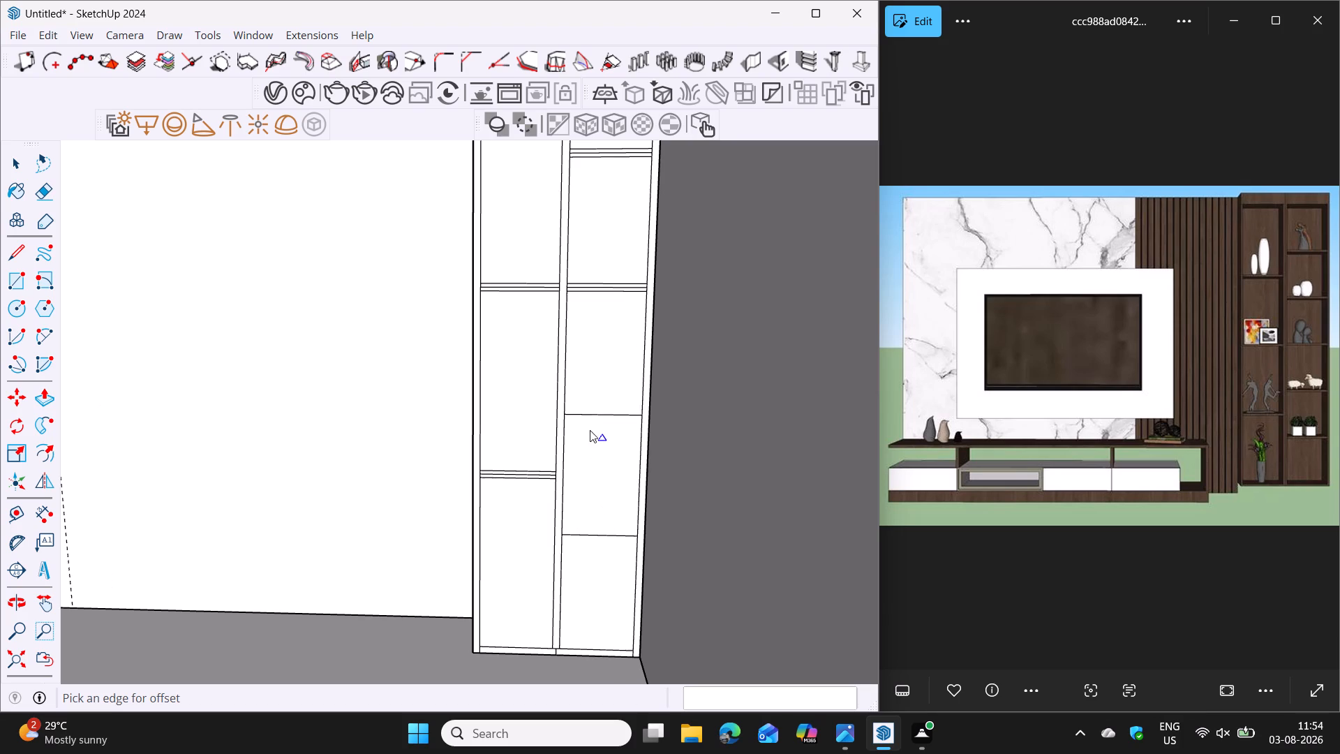
{"action": "left_click", "coordinate": [596, 413]}
{"action": "left_click", "coordinate": [597, 369]}
{"action": "left_click", "coordinate": [604, 419]}
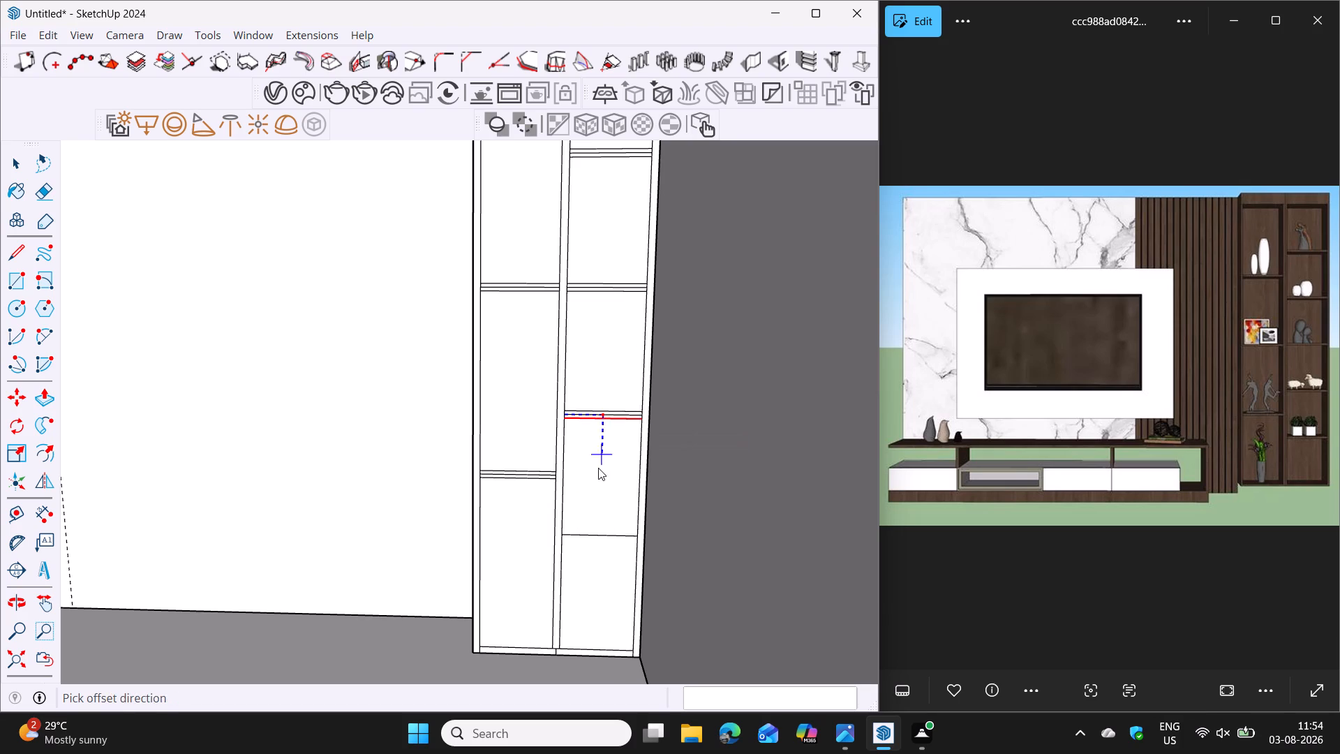
{"action": "left_click", "coordinate": [598, 468]}
{"action": "left_click", "coordinate": [593, 539]}
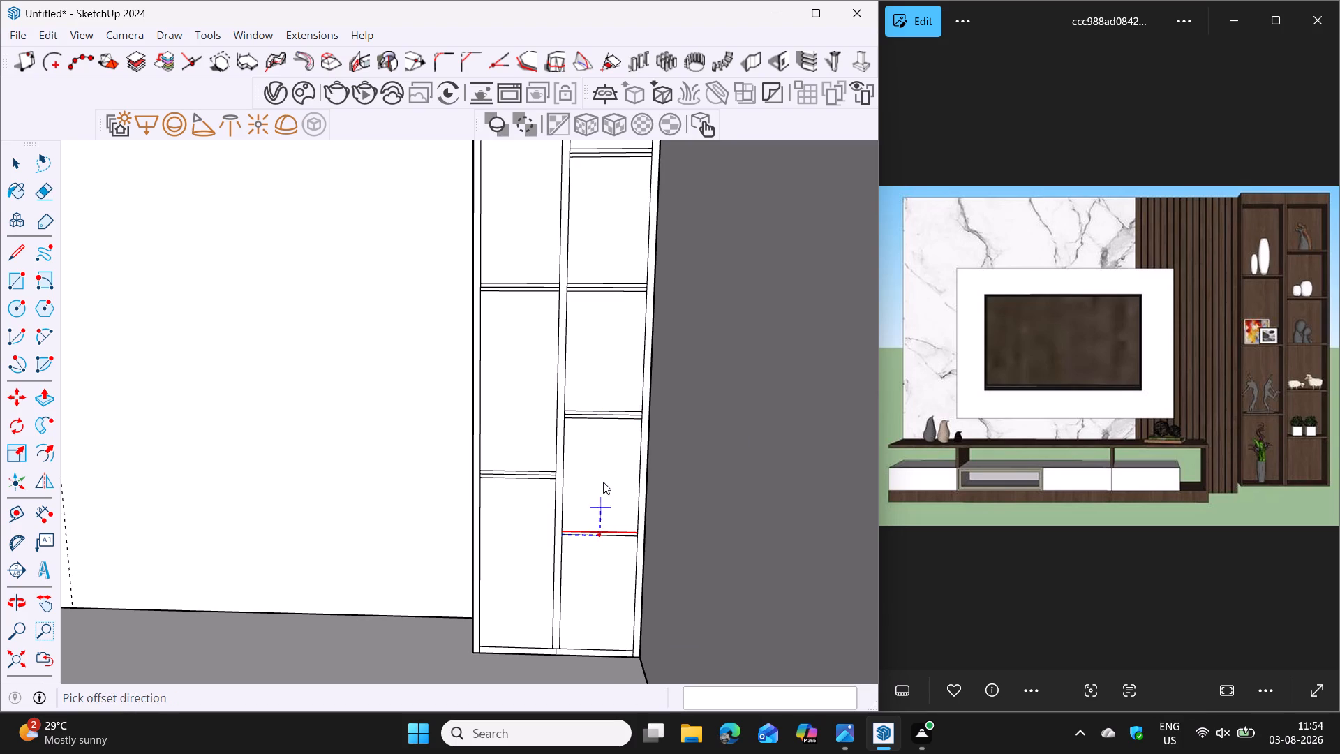
{"action": "left_click", "coordinate": [604, 482]}
{"action": "left_click", "coordinate": [597, 538]}
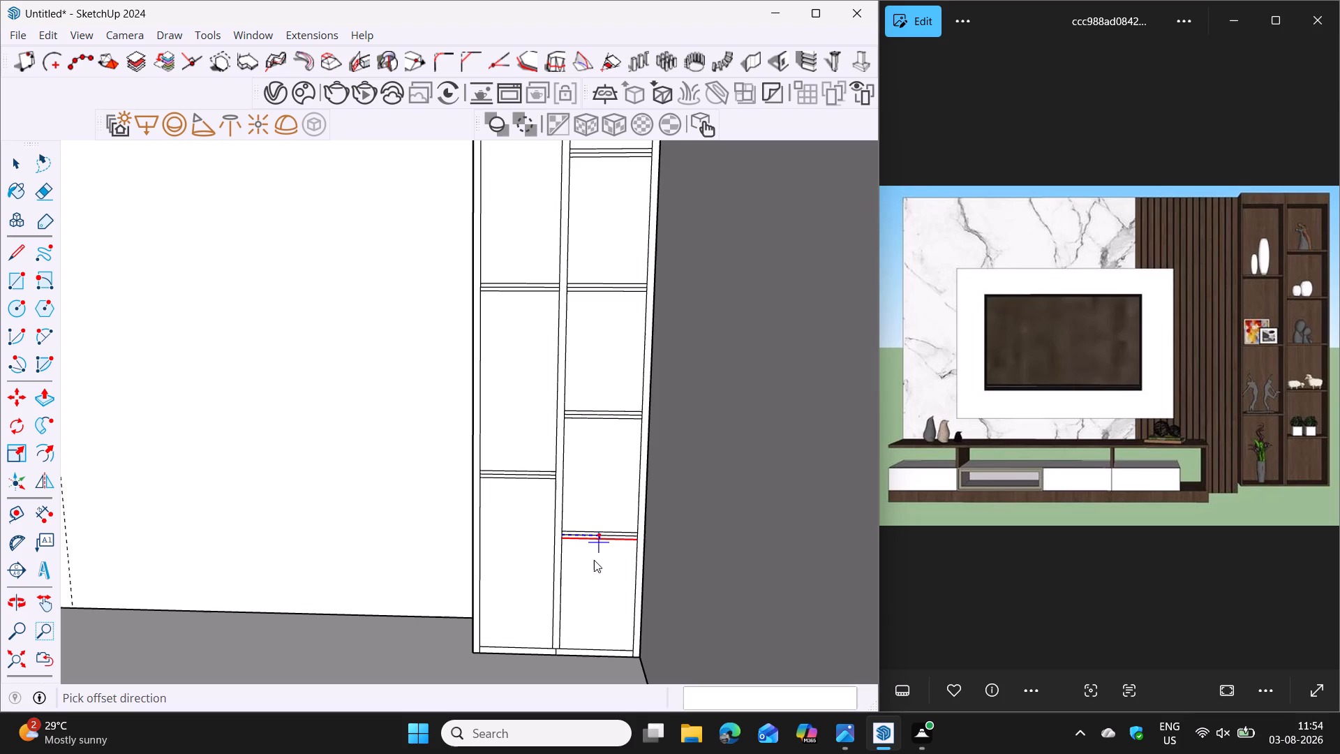
{"action": "left_click", "coordinate": [593, 566]}
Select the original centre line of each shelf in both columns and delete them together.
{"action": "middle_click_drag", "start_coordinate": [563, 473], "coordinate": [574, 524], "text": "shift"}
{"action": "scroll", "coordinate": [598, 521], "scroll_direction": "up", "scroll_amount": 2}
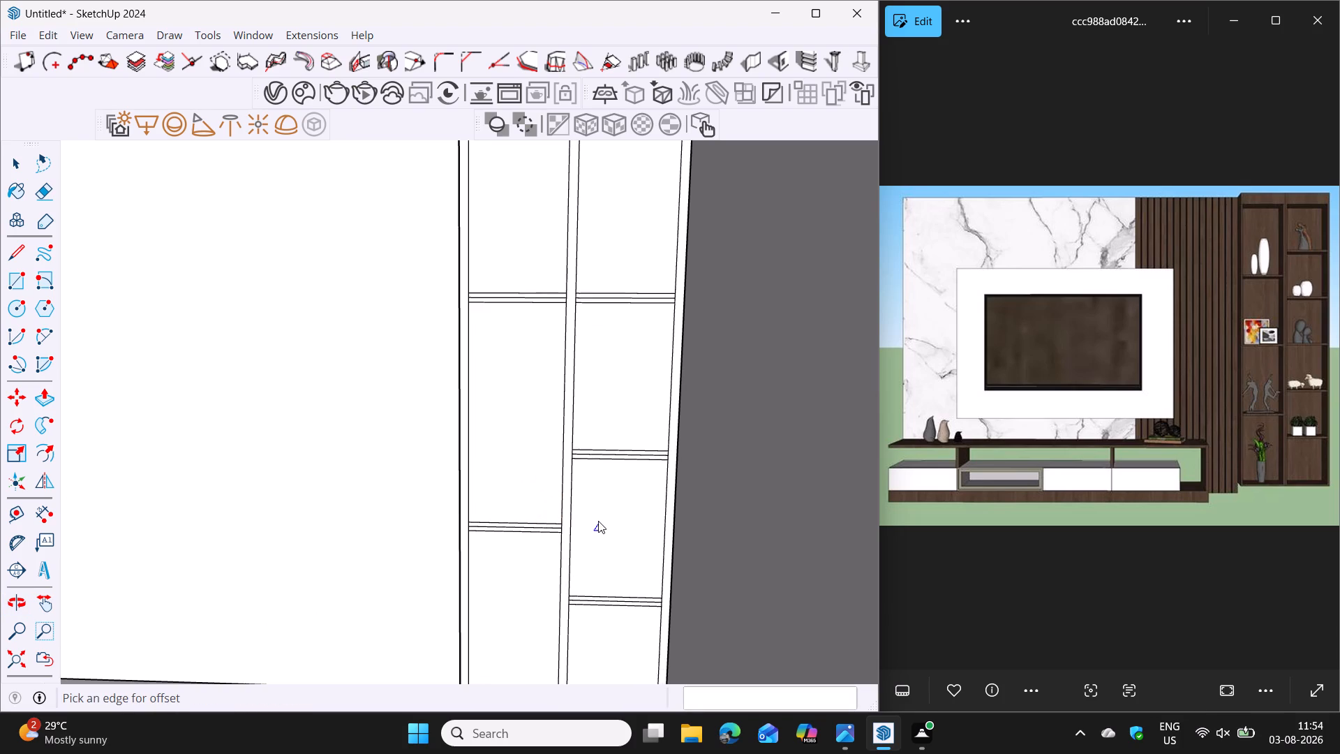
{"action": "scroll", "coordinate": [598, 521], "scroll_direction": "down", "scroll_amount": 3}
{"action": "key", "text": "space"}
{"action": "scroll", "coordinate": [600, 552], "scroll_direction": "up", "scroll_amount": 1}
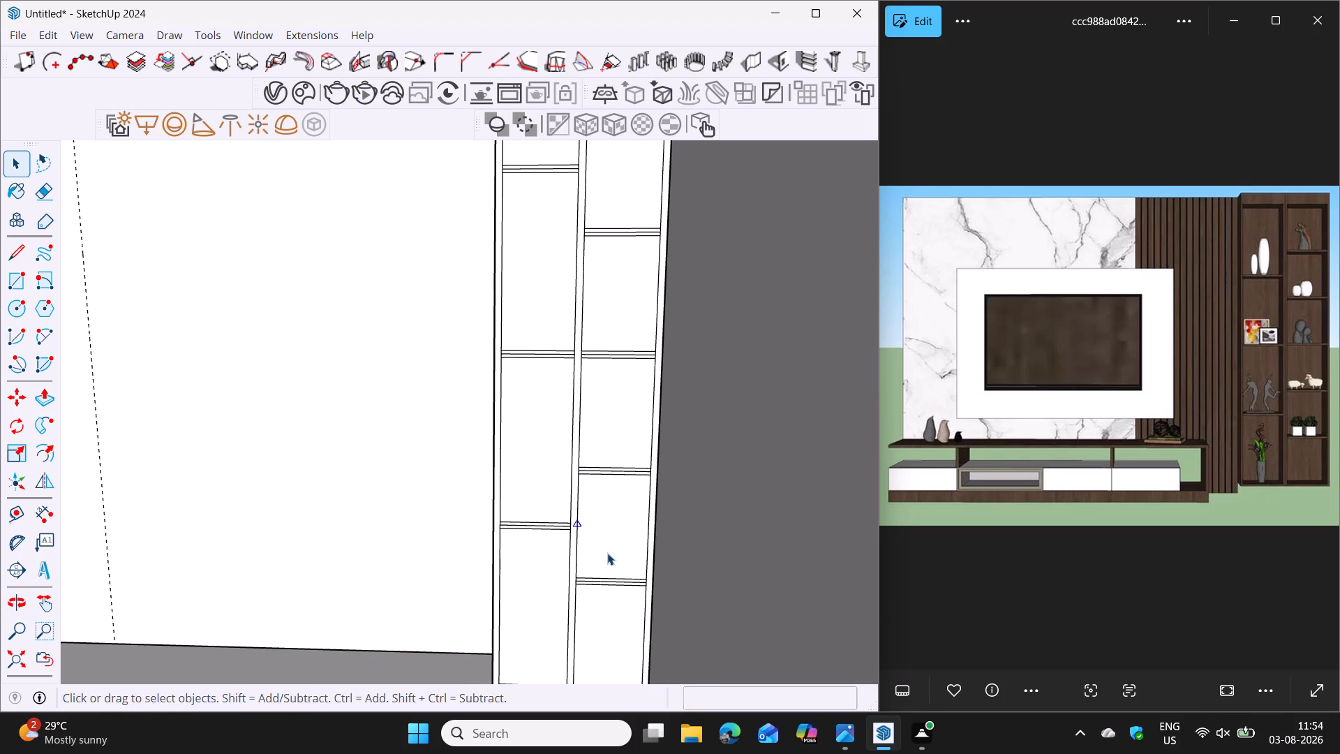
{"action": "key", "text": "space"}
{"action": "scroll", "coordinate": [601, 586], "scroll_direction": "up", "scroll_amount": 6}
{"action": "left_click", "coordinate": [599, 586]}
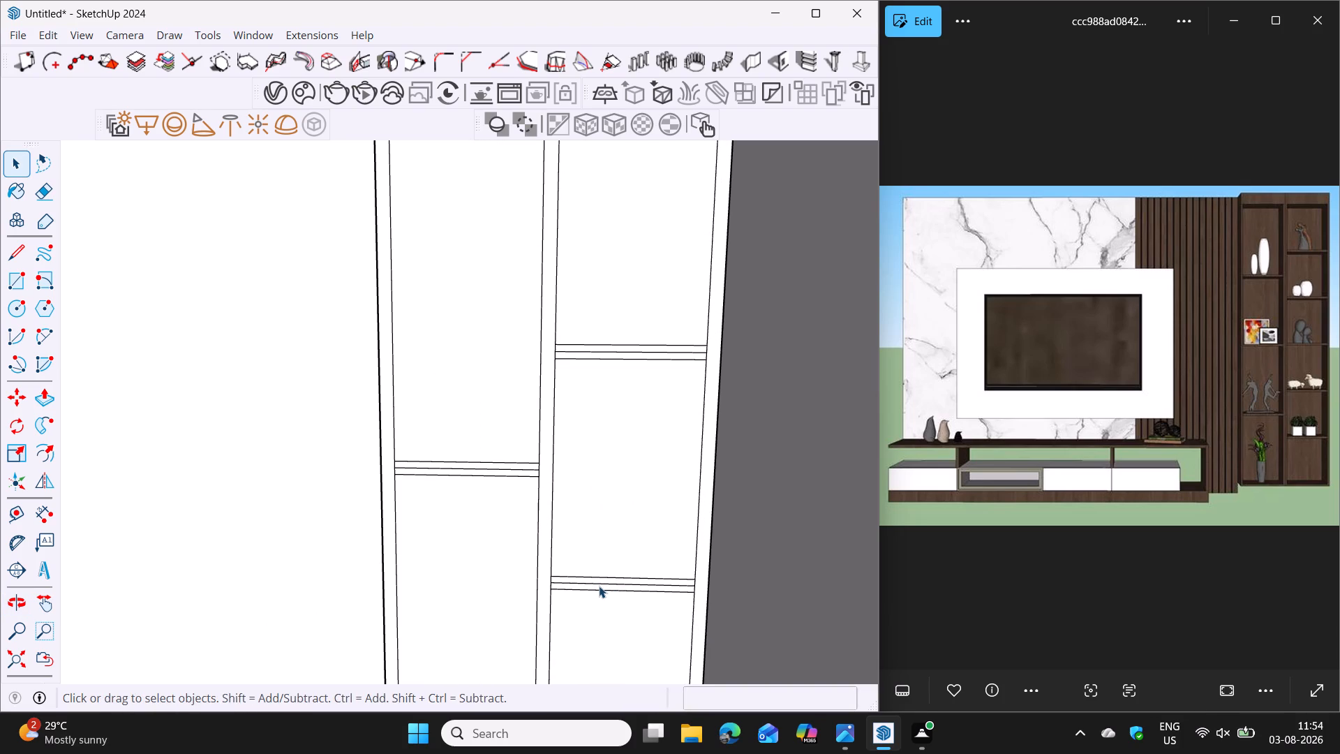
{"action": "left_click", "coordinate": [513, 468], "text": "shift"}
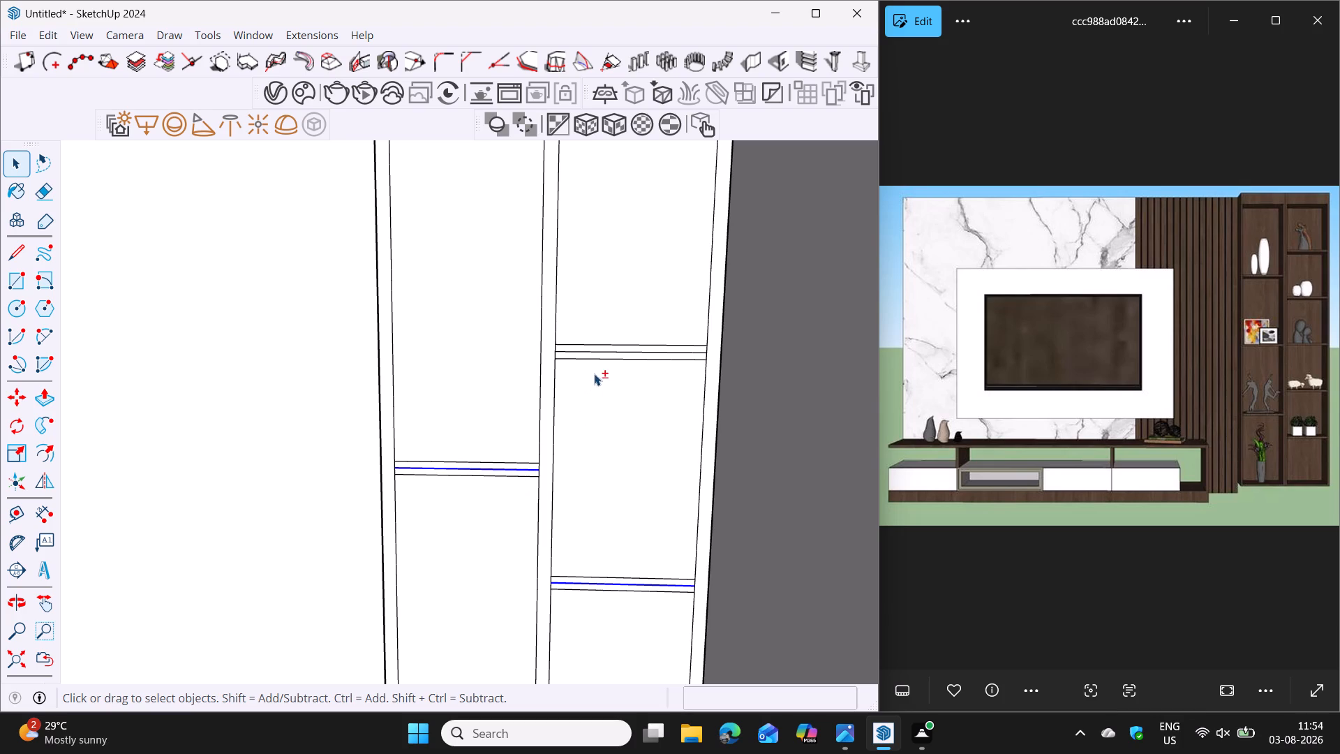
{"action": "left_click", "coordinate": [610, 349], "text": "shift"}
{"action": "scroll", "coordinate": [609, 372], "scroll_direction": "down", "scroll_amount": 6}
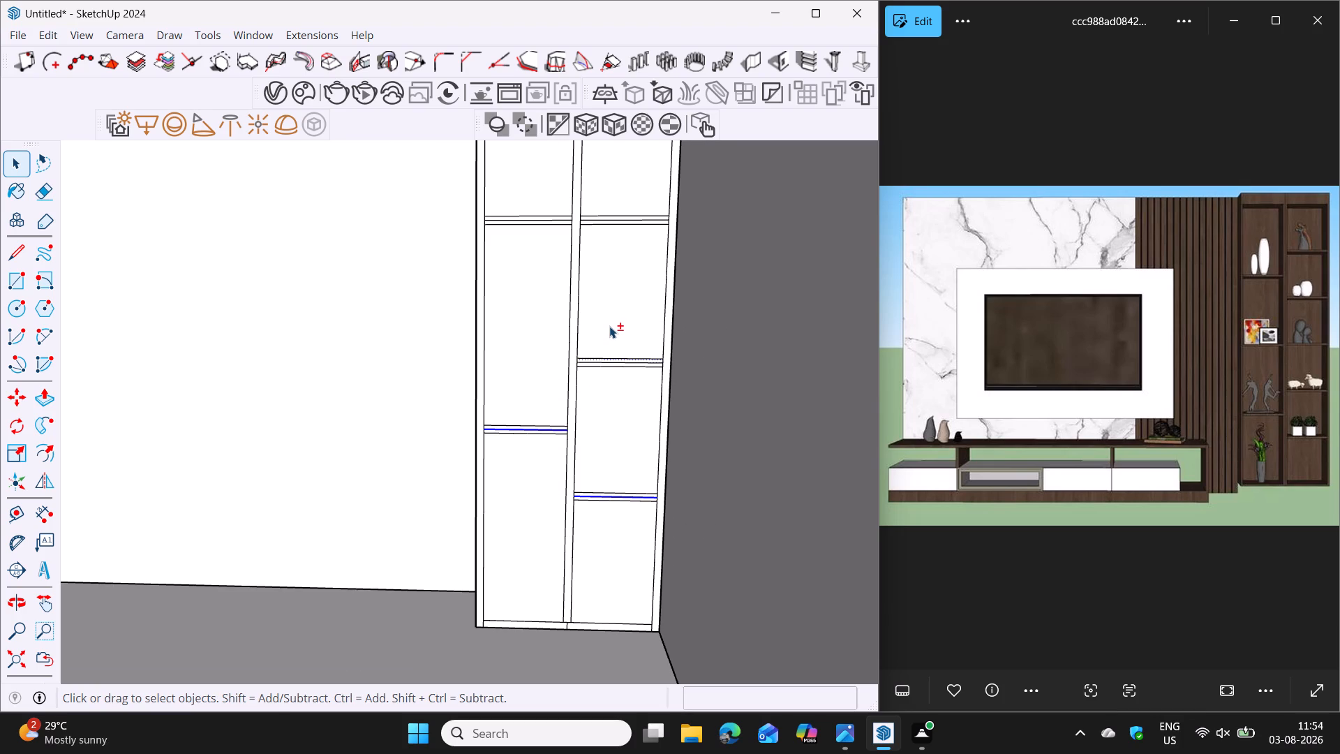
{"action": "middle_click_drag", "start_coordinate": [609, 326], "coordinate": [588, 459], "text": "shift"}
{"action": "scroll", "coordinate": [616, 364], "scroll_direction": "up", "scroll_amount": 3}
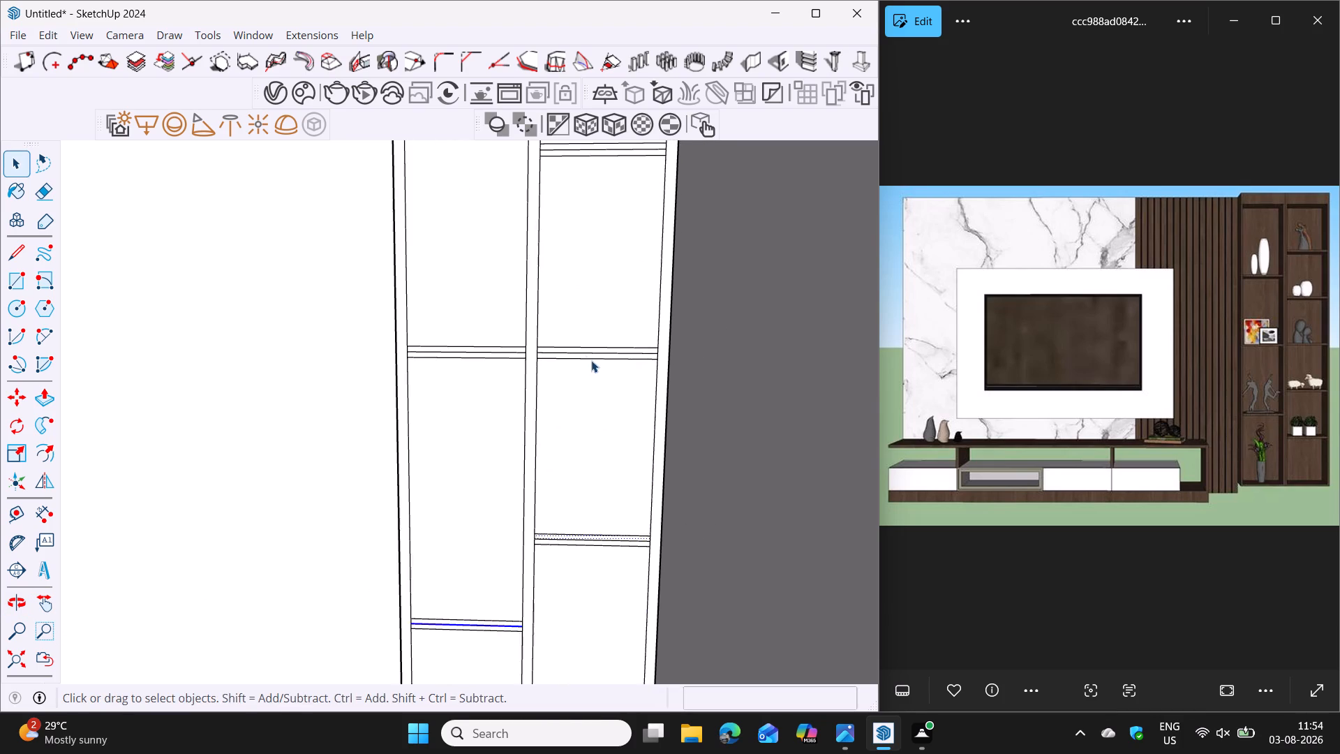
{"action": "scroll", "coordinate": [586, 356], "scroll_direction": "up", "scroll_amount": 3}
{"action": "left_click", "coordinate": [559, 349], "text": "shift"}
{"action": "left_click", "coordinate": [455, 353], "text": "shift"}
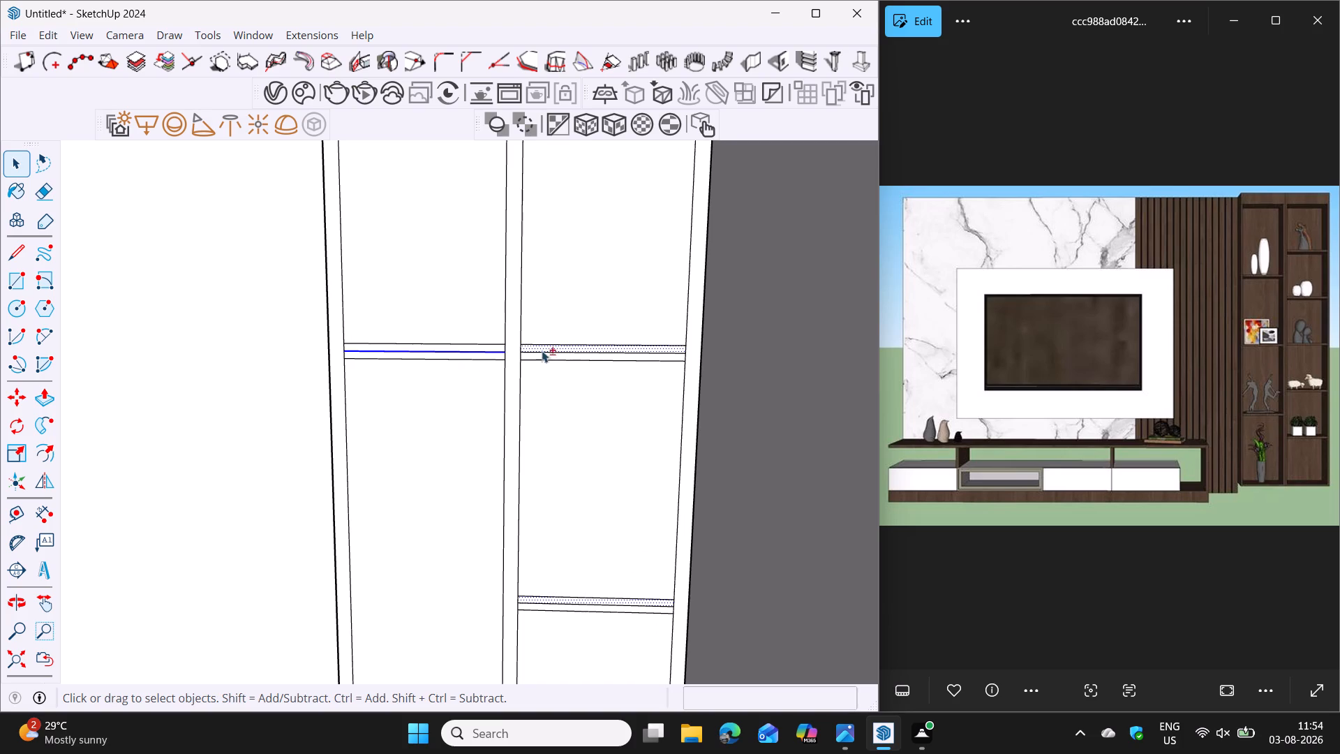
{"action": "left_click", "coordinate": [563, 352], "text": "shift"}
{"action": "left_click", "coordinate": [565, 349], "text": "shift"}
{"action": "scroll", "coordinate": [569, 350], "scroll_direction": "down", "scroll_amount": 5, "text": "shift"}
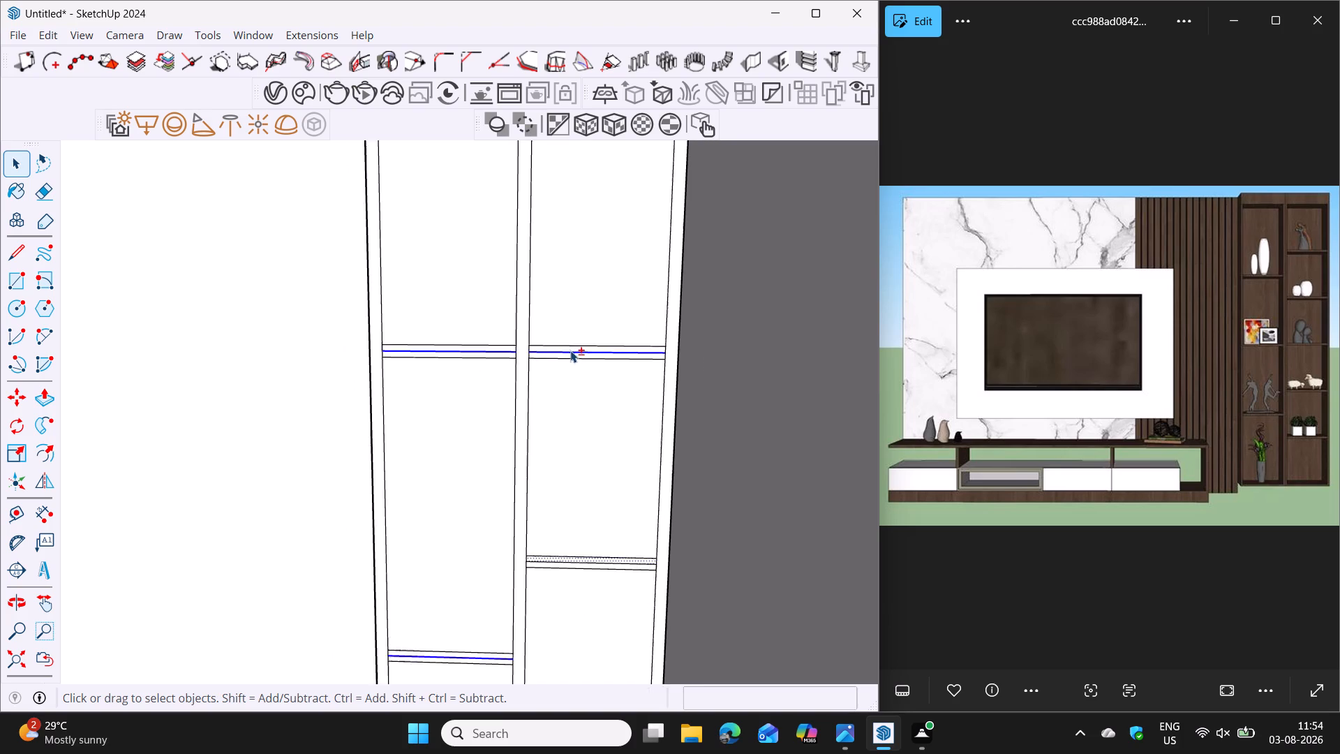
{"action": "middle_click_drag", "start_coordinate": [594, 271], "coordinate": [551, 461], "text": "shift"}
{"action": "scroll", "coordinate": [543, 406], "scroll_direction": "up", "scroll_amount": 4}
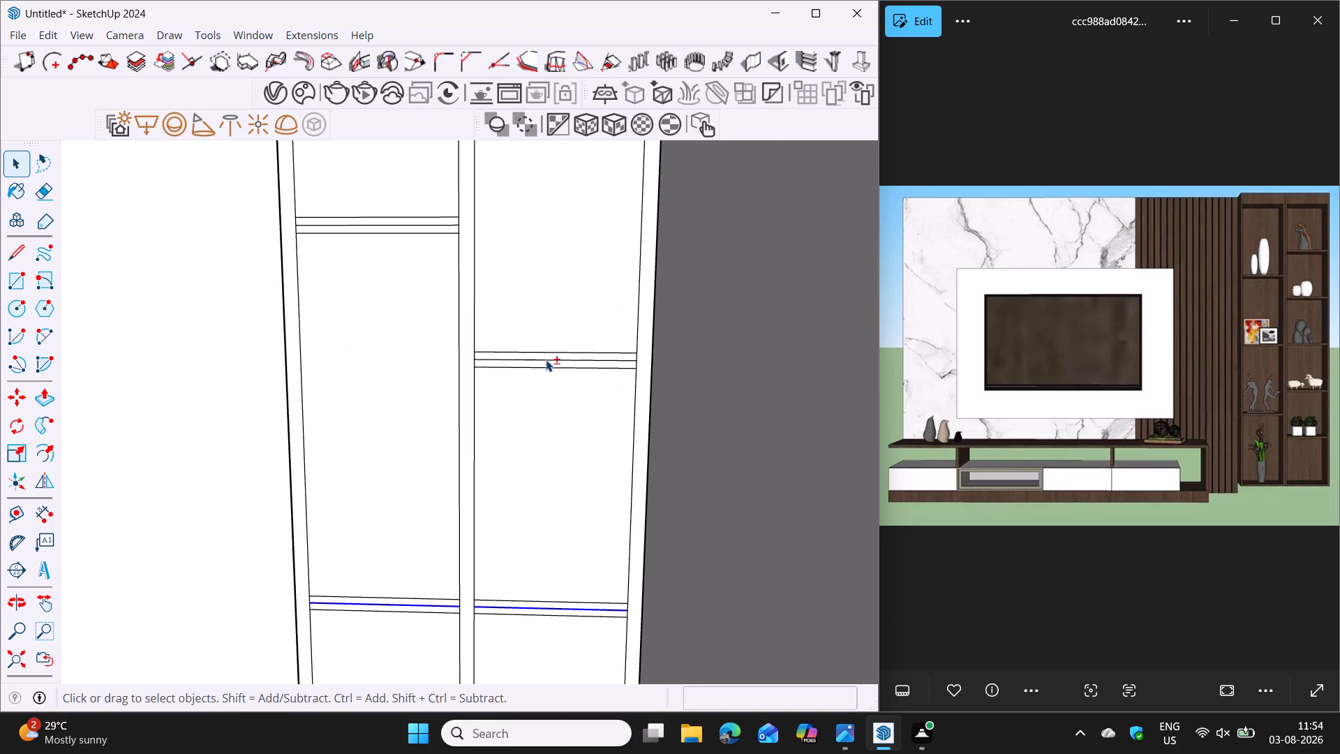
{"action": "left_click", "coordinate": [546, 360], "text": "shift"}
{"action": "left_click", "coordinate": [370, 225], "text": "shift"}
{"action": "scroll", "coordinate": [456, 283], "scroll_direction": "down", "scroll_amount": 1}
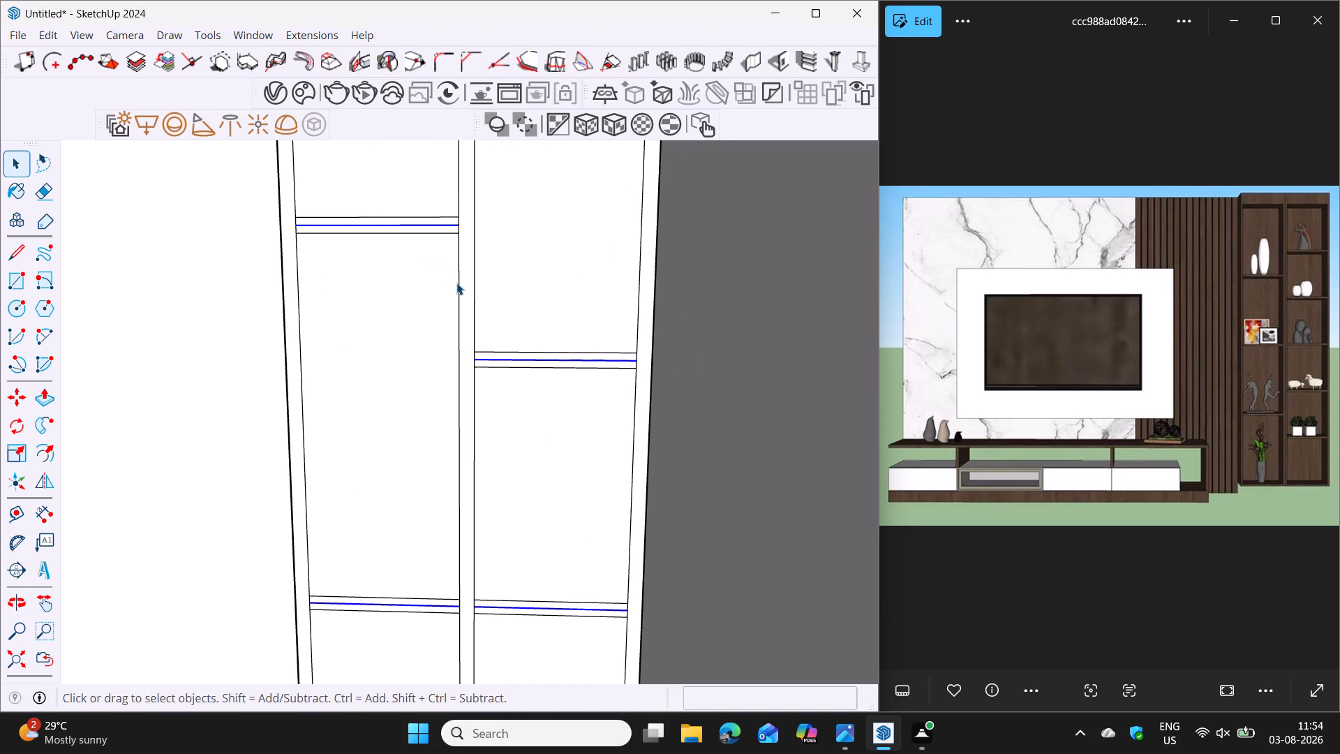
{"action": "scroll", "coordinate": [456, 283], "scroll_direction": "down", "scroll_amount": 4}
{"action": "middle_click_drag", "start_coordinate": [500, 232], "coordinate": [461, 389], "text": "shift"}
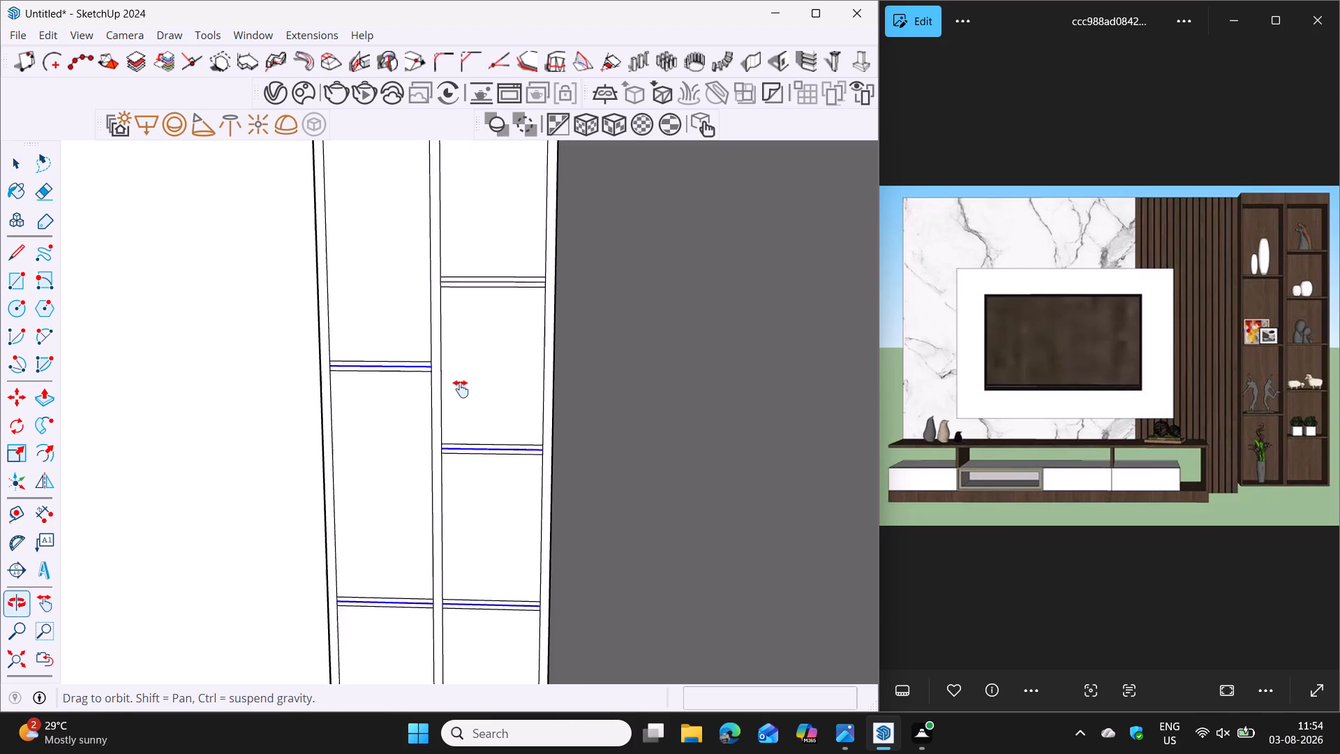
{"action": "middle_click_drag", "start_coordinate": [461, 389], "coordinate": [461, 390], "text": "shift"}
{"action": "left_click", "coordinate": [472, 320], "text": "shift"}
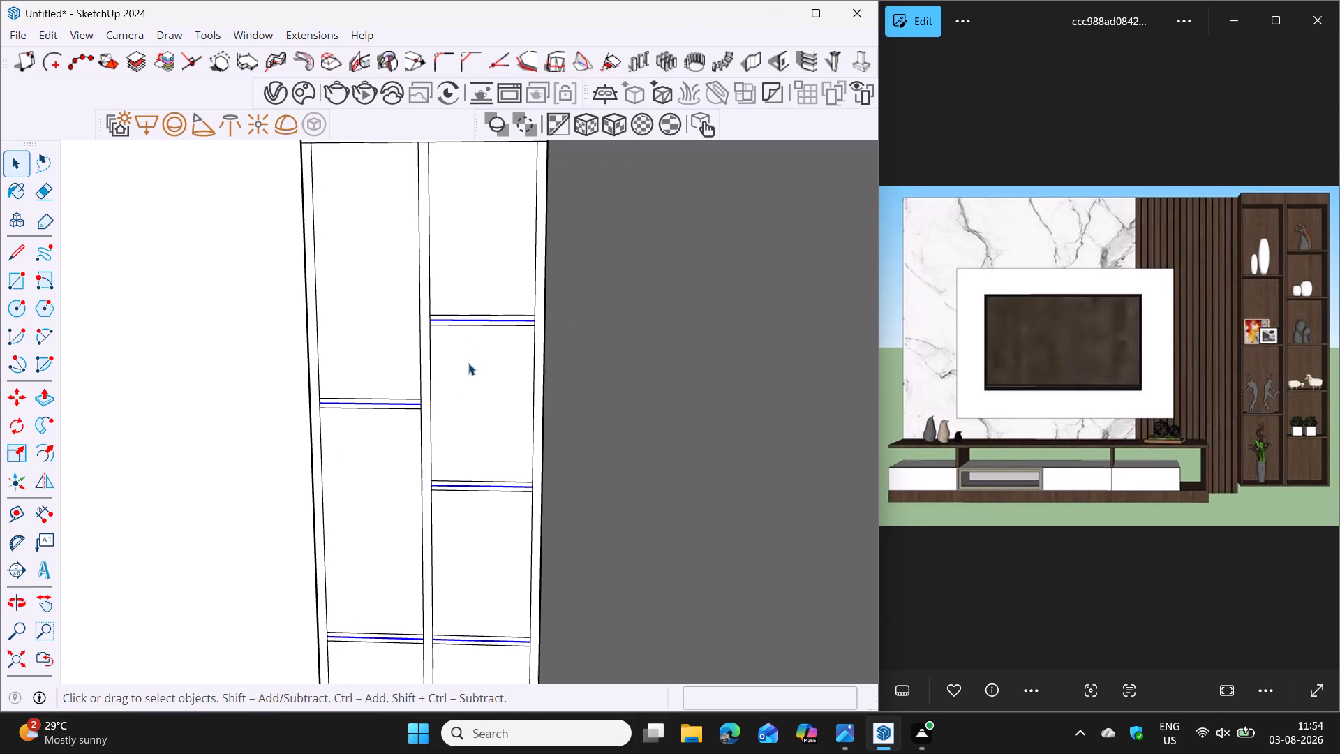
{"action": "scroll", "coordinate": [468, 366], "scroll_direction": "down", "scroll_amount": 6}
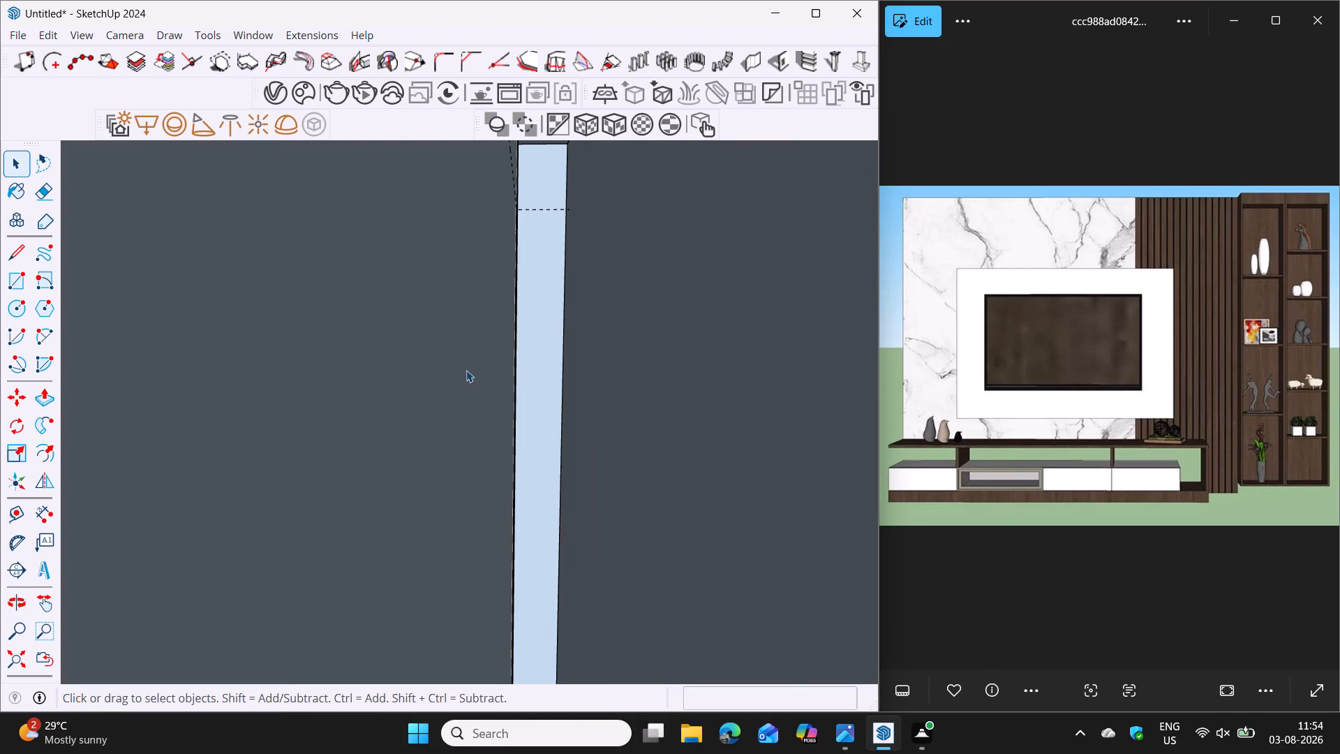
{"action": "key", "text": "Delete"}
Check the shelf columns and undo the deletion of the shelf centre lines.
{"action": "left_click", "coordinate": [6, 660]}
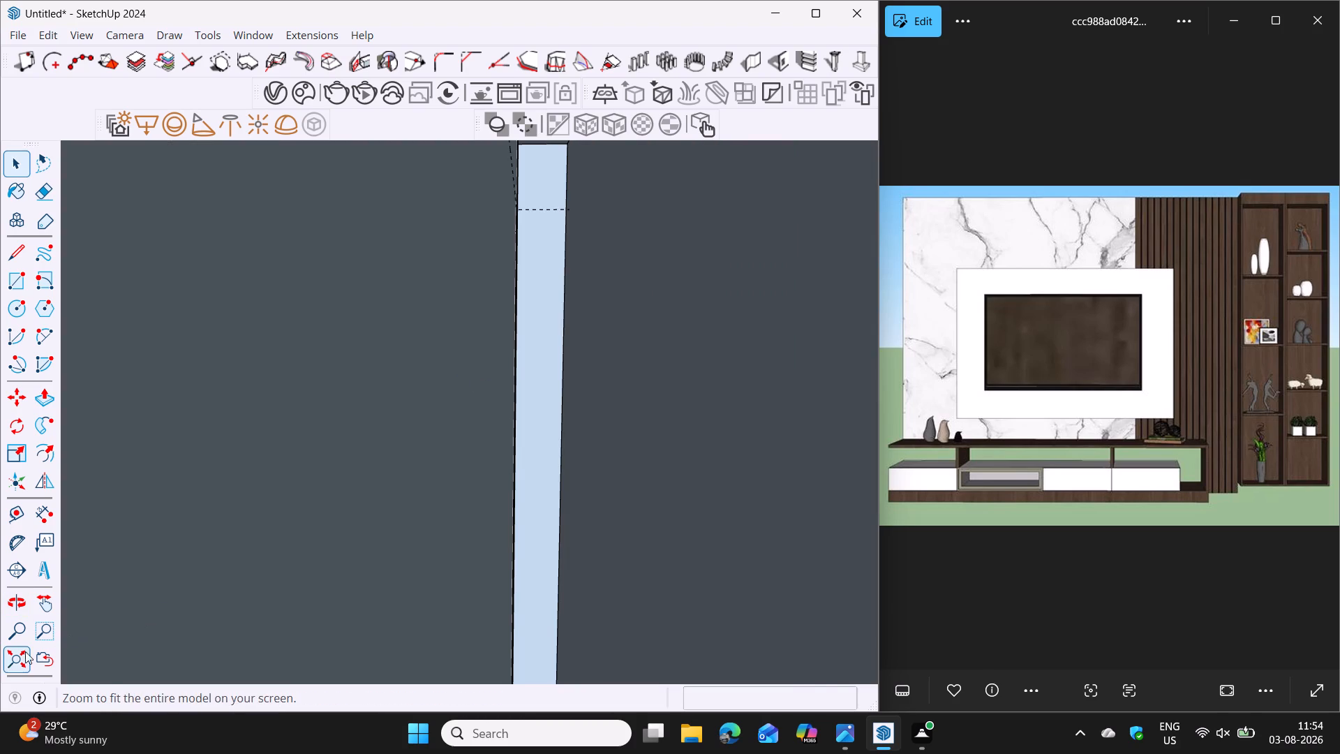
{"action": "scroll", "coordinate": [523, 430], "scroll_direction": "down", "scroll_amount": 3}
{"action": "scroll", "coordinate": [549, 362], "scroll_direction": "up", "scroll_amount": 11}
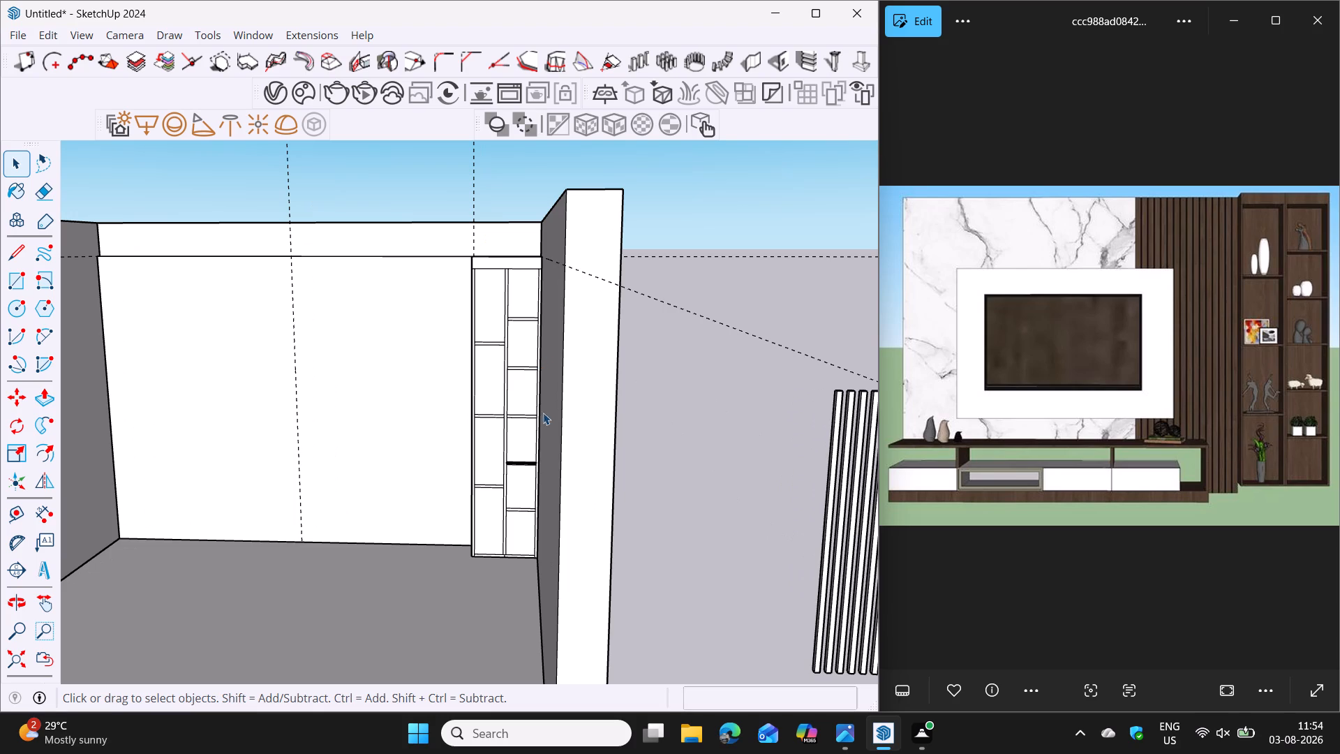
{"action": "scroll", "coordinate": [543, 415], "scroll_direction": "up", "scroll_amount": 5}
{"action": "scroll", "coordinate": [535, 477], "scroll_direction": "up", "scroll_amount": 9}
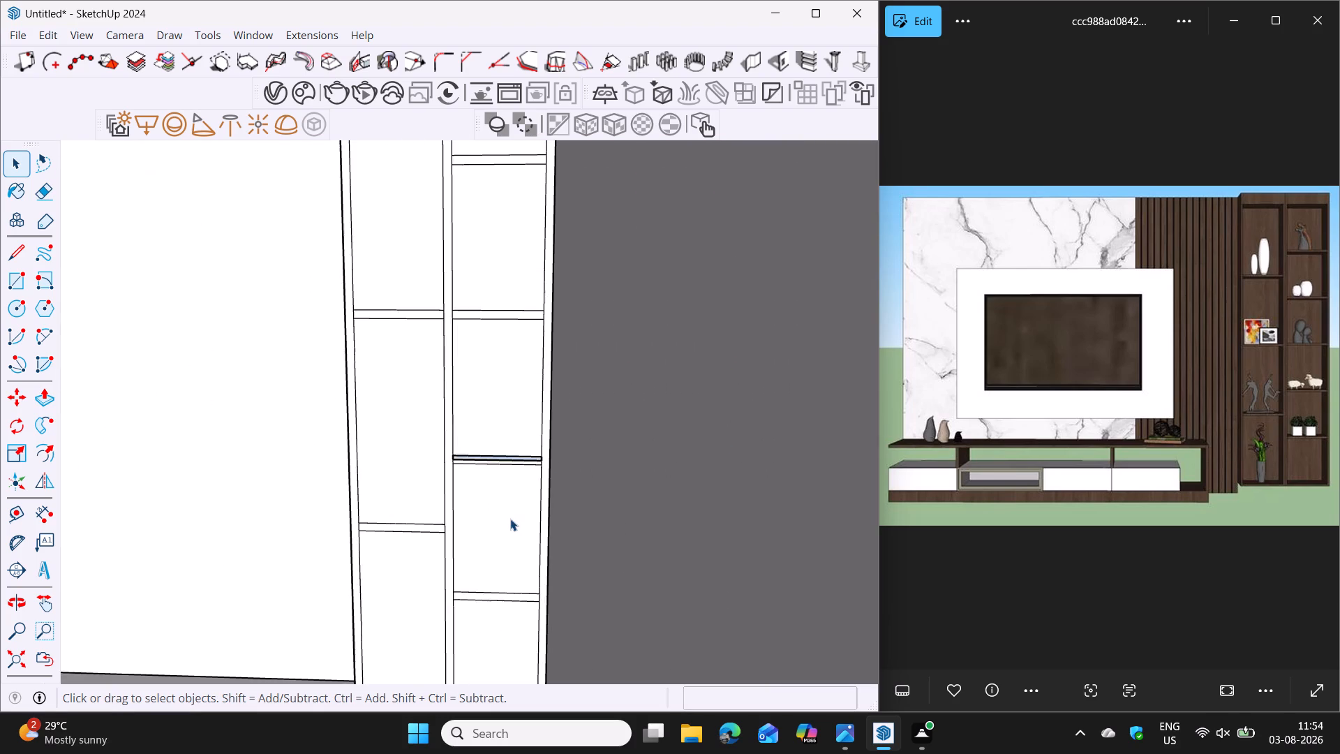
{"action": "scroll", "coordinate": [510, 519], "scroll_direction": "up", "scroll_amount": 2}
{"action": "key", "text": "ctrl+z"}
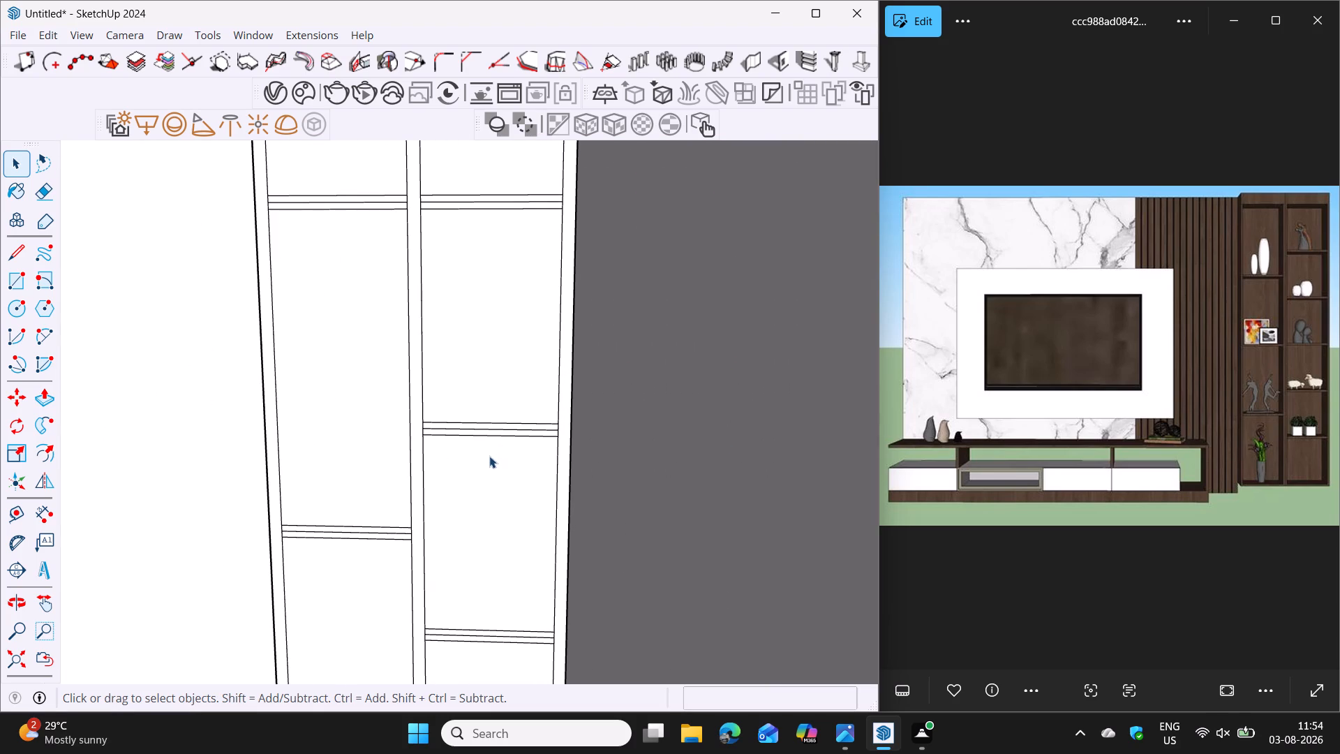
Select the centre line between the two offset edges of every shelf in both columns and delete them all together.
{"action": "left_click", "coordinate": [454, 428]}
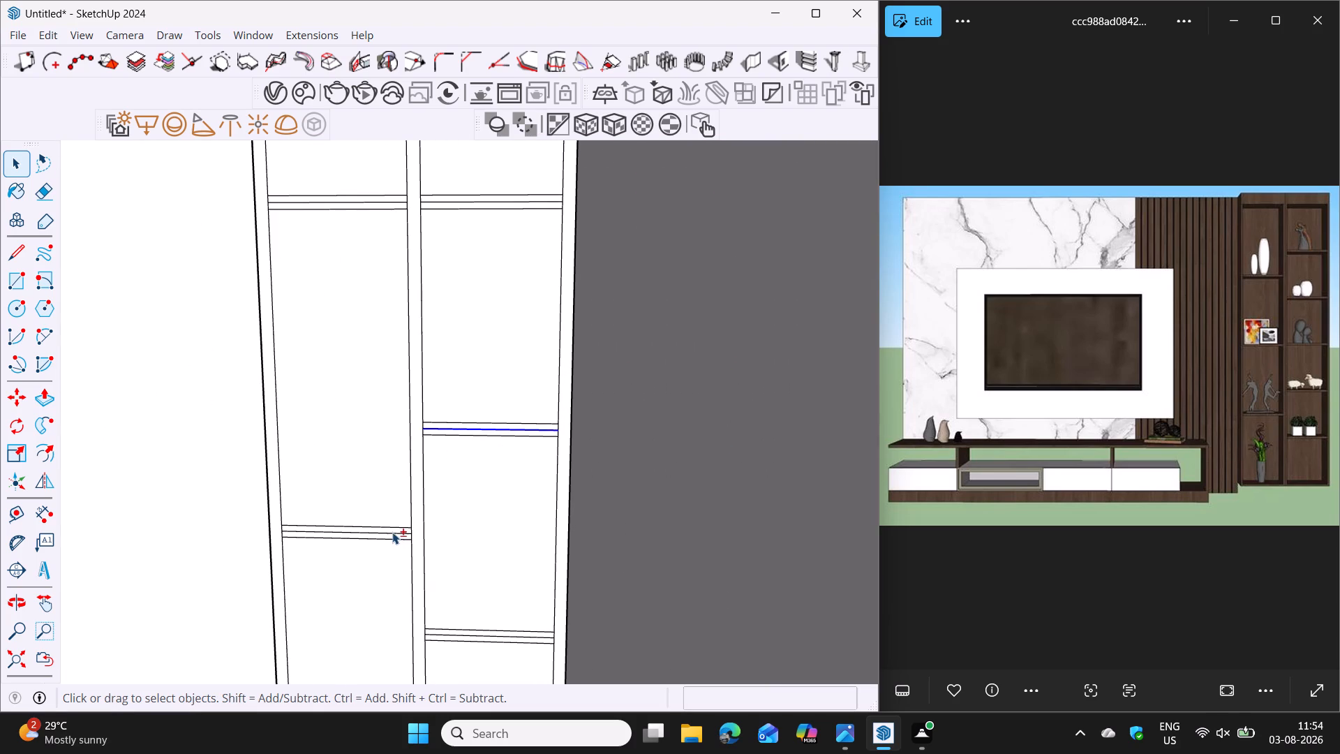
{"action": "left_click", "coordinate": [392, 531], "text": "shift"}
{"action": "left_click", "coordinate": [477, 636], "text": "shift"}
{"action": "scroll", "coordinate": [488, 630], "scroll_direction": "down", "scroll_amount": 12}
{"action": "middle_click_drag", "start_coordinate": [507, 601], "coordinate": [533, 496], "text": "shift"}
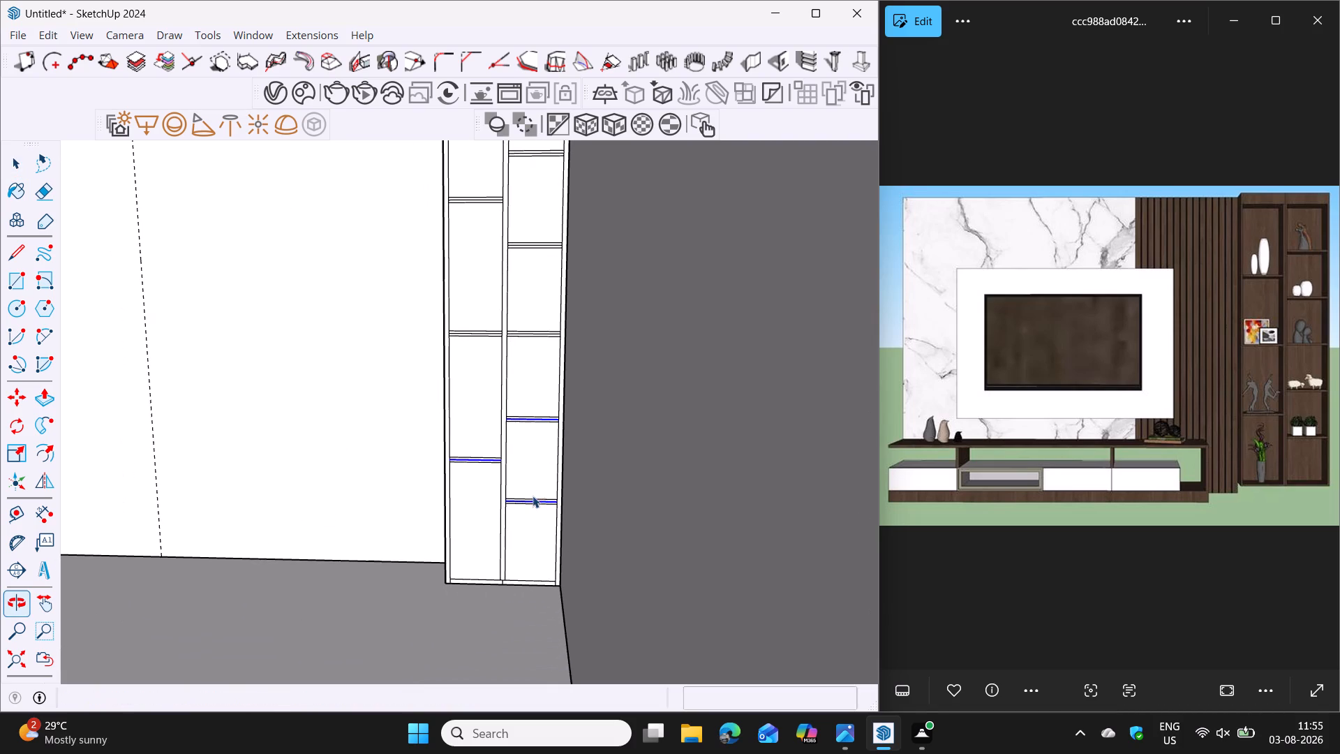
{"action": "scroll", "coordinate": [531, 422], "scroll_direction": "up", "scroll_amount": 11}
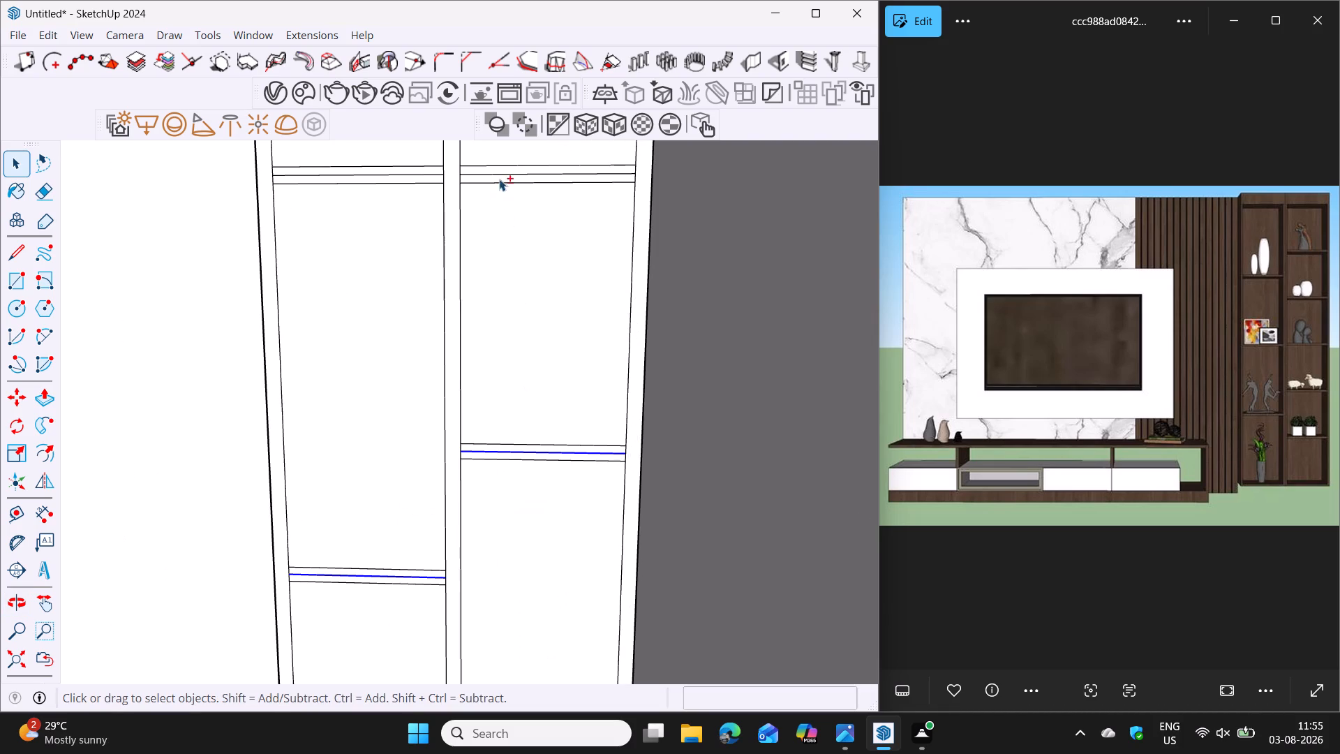
{"action": "left_click", "coordinate": [499, 173], "text": "shift"}
{"action": "left_click", "coordinate": [406, 175], "text": "shift"}
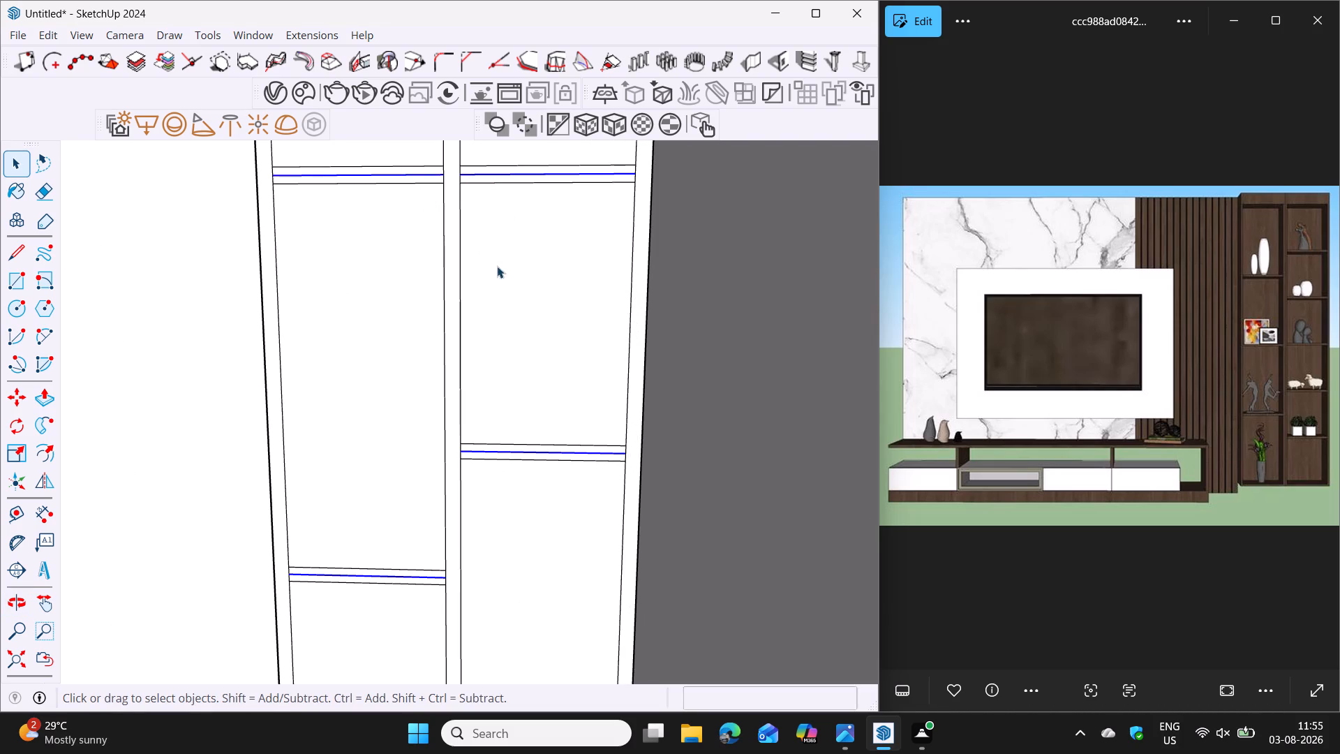
{"action": "scroll", "coordinate": [519, 283], "scroll_direction": "down", "scroll_amount": 4}
{"action": "middle_click_drag", "start_coordinate": [539, 309], "coordinate": [502, 548], "text": "shift"}
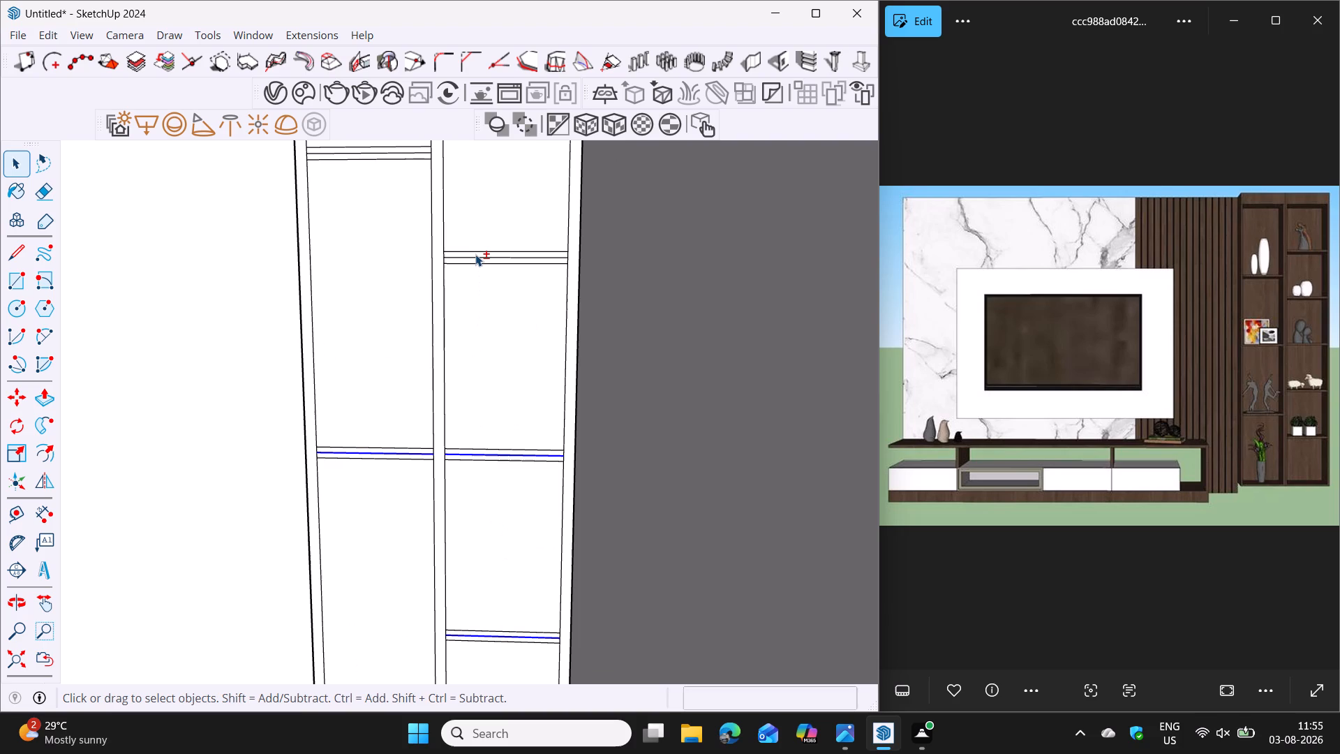
{"action": "left_click", "coordinate": [474, 254], "text": "shift"}
{"action": "left_click", "coordinate": [472, 251], "text": "shift"}
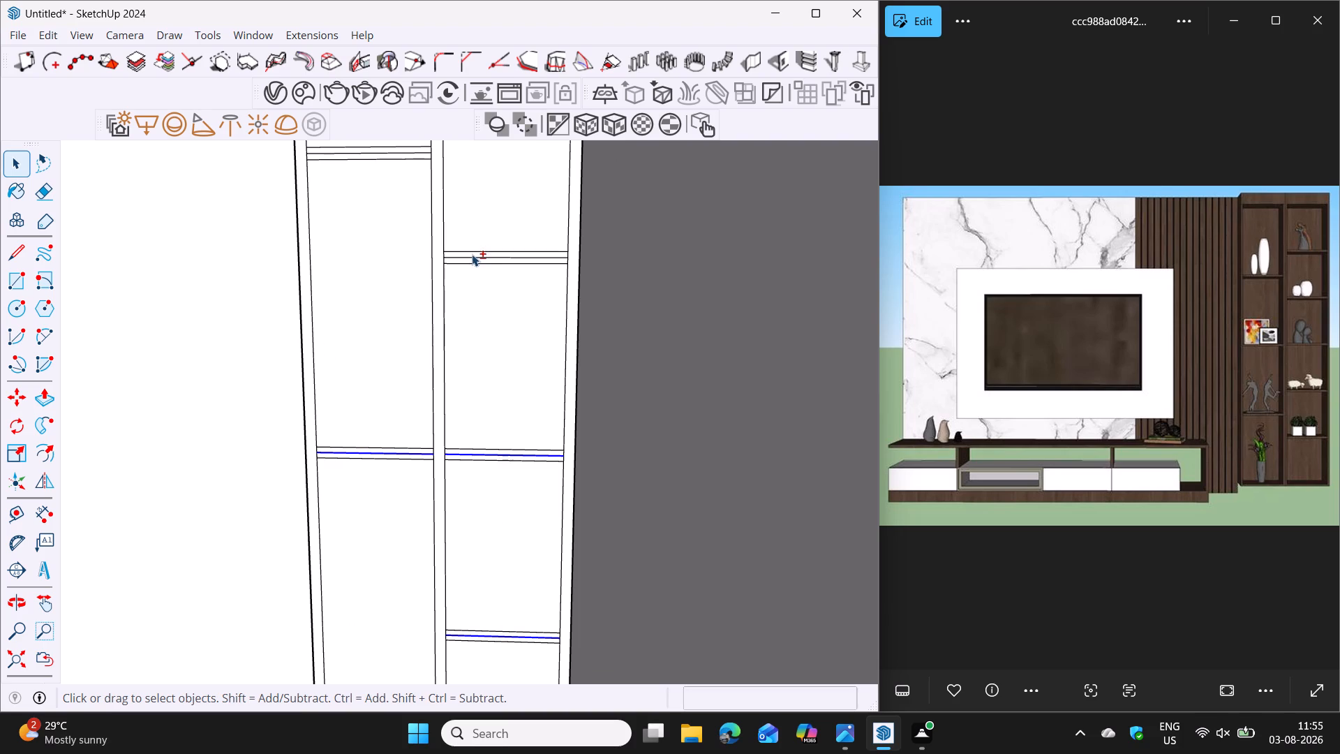
{"action": "left_click", "coordinate": [472, 258], "text": "shift"}
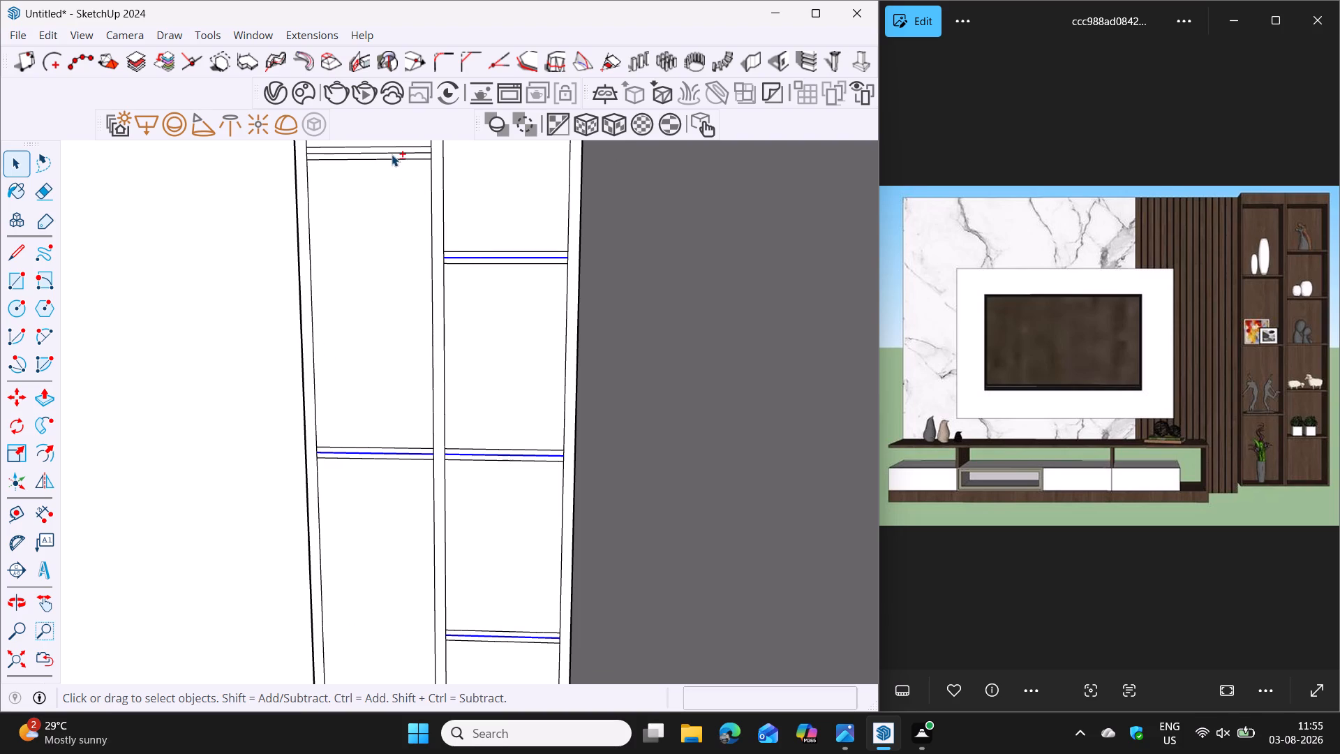
{"action": "left_click", "coordinate": [392, 154], "text": "shift"}
{"action": "scroll", "coordinate": [498, 264], "scroll_direction": "down", "scroll_amount": 4}
{"action": "middle_click_drag", "start_coordinate": [498, 220], "coordinate": [502, 419], "text": "shift"}
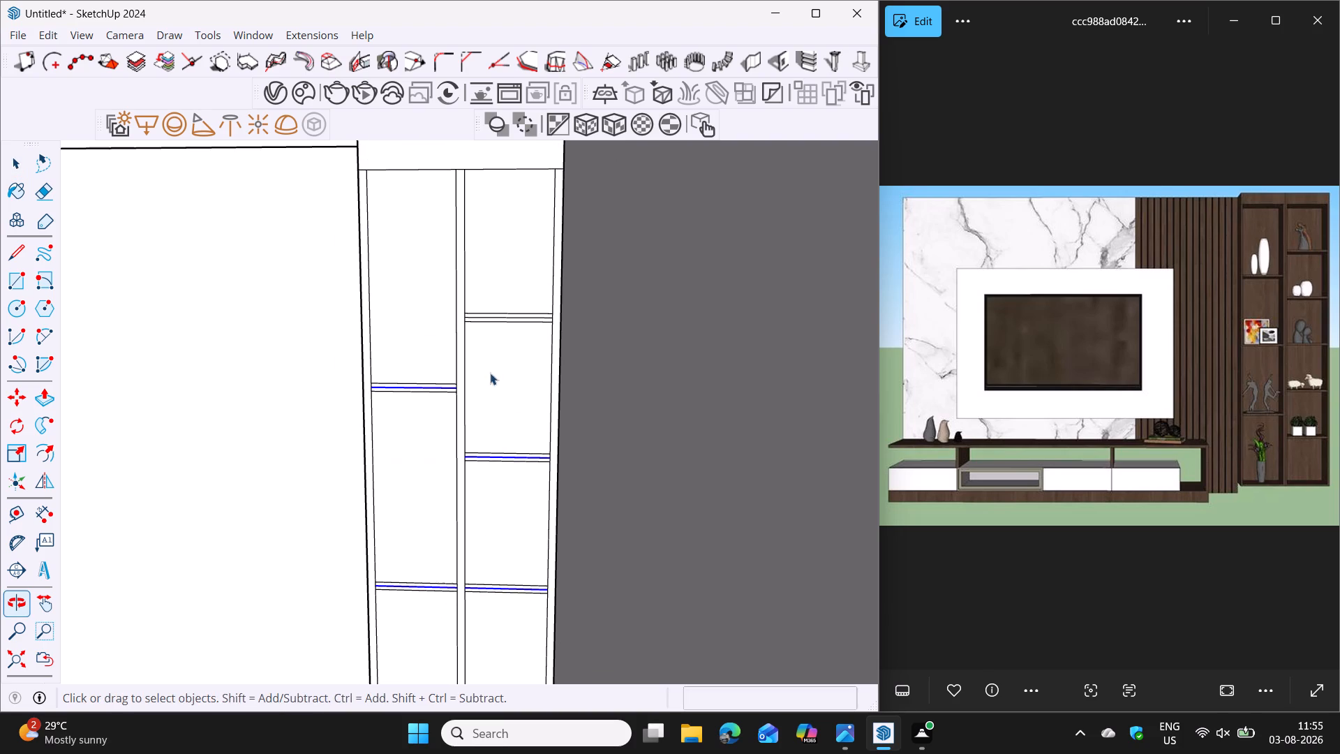
{"action": "left_click", "coordinate": [491, 316], "text": "shift"}
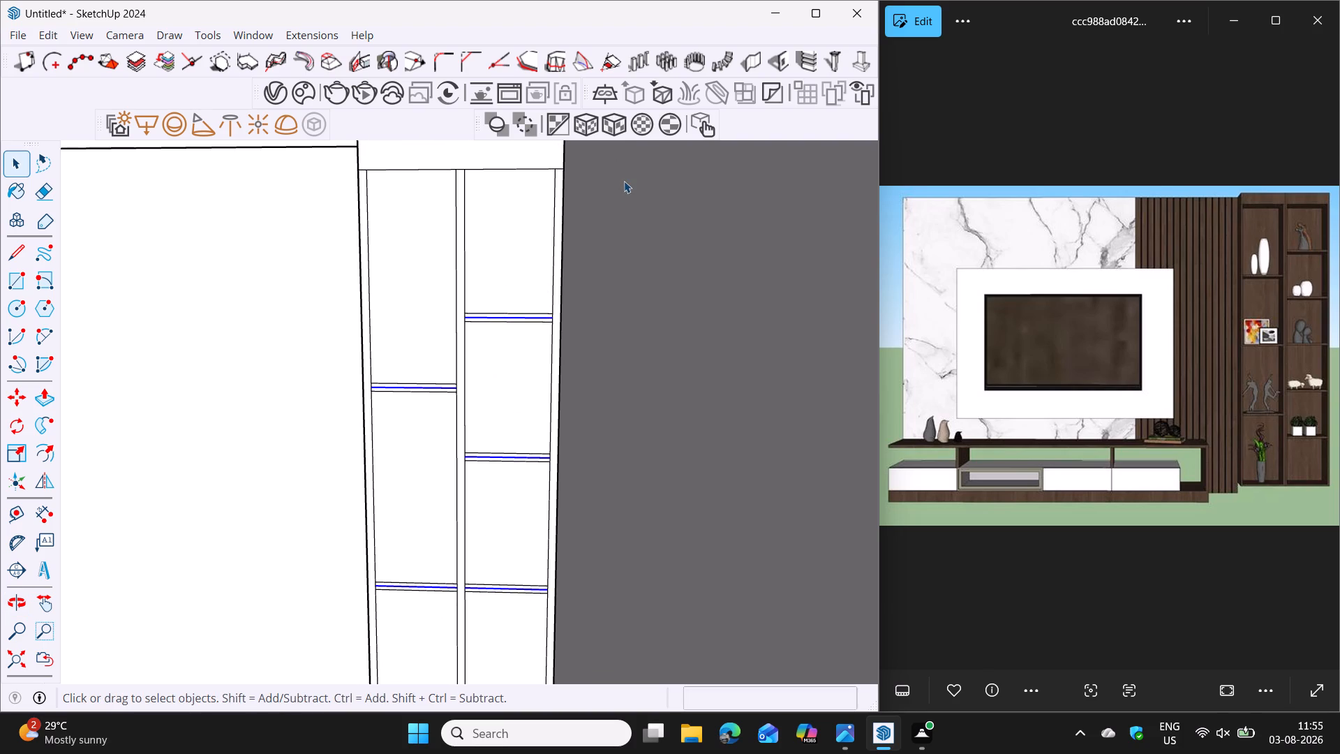
{"action": "key", "text": "Delete"}
Inspect the shelf layout of both columns from top to bottom, and the whole unit against the back wall.
{"action": "scroll", "coordinate": [624, 181], "scroll_direction": "down", "scroll_amount": 4}
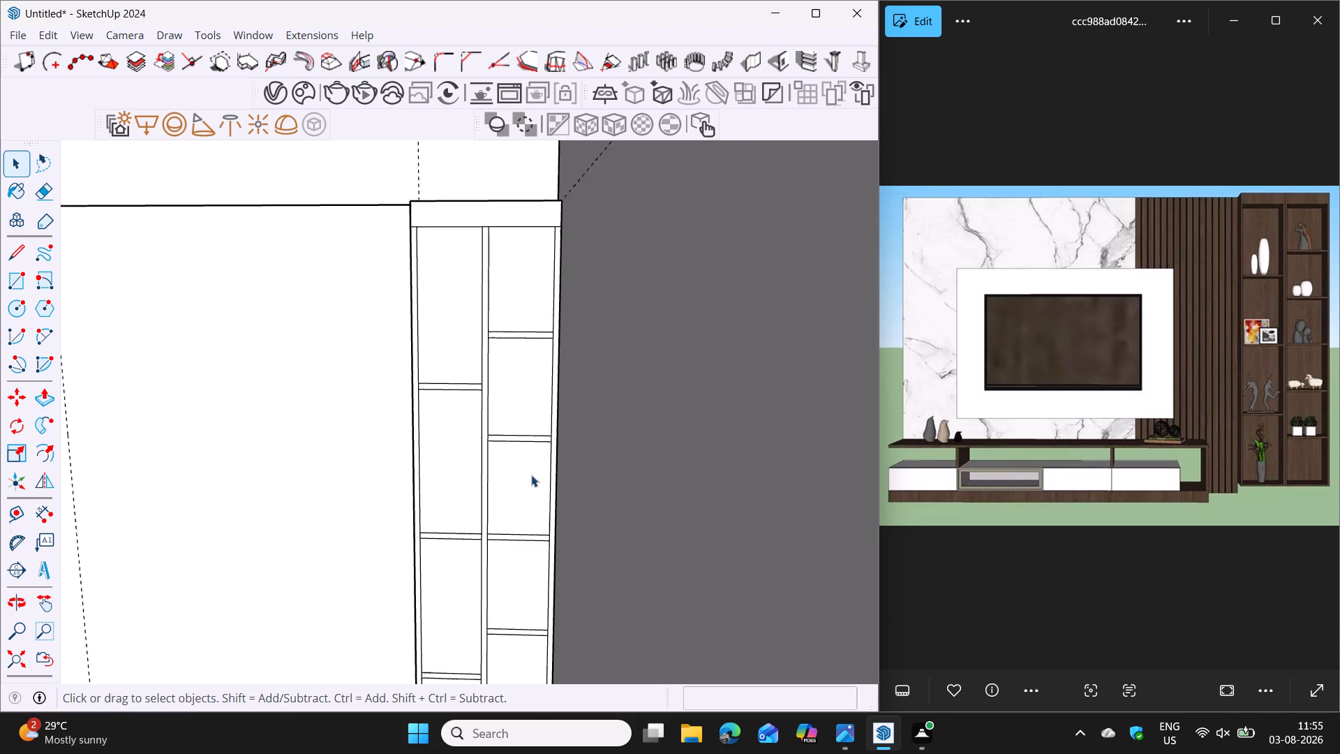
{"action": "scroll", "coordinate": [531, 475], "scroll_direction": "down", "scroll_amount": 1}
{"action": "middle_click_drag", "start_coordinate": [516, 501], "coordinate": [539, 331], "text": "shift"}
{"action": "scroll", "coordinate": [539, 388], "scroll_direction": "down", "scroll_amount": 2}
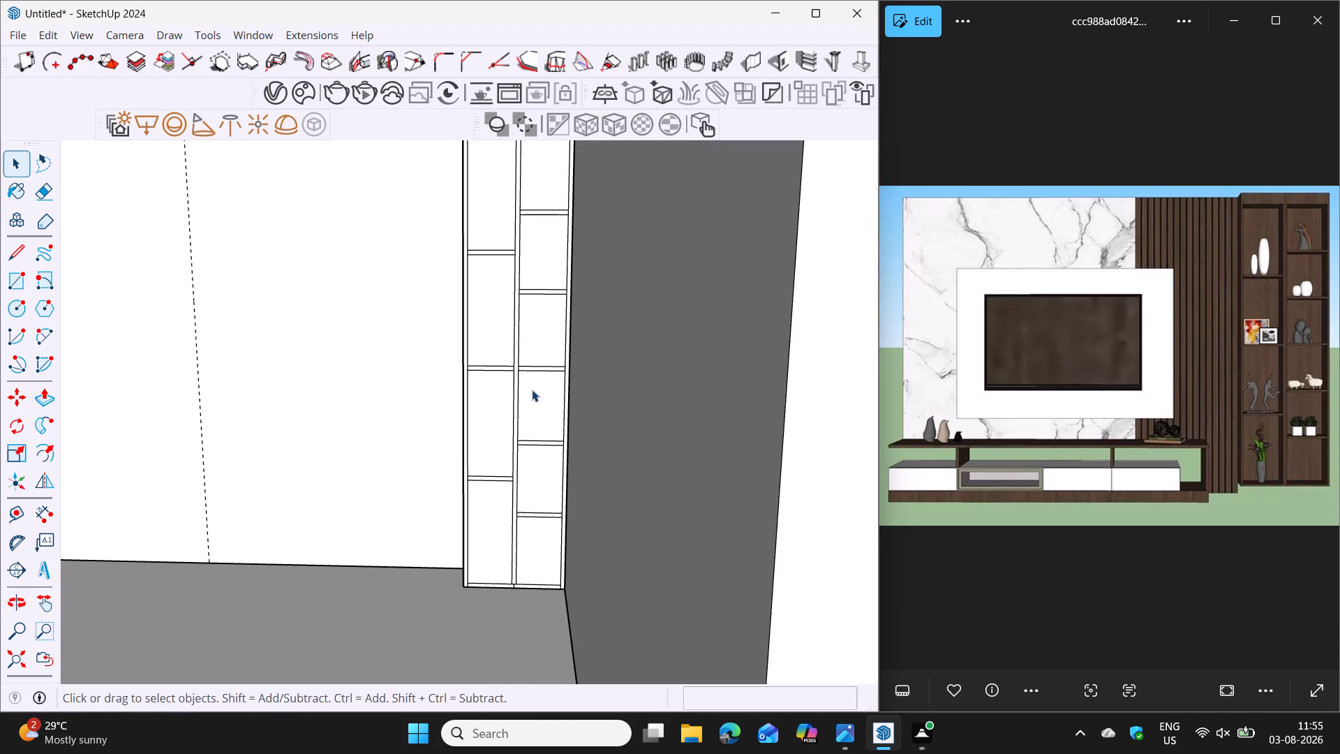
{"action": "middle_click_drag", "start_coordinate": [531, 312], "coordinate": [546, 455], "text": "shift"}
{"action": "scroll", "coordinate": [498, 330], "scroll_direction": "up", "scroll_amount": 3}
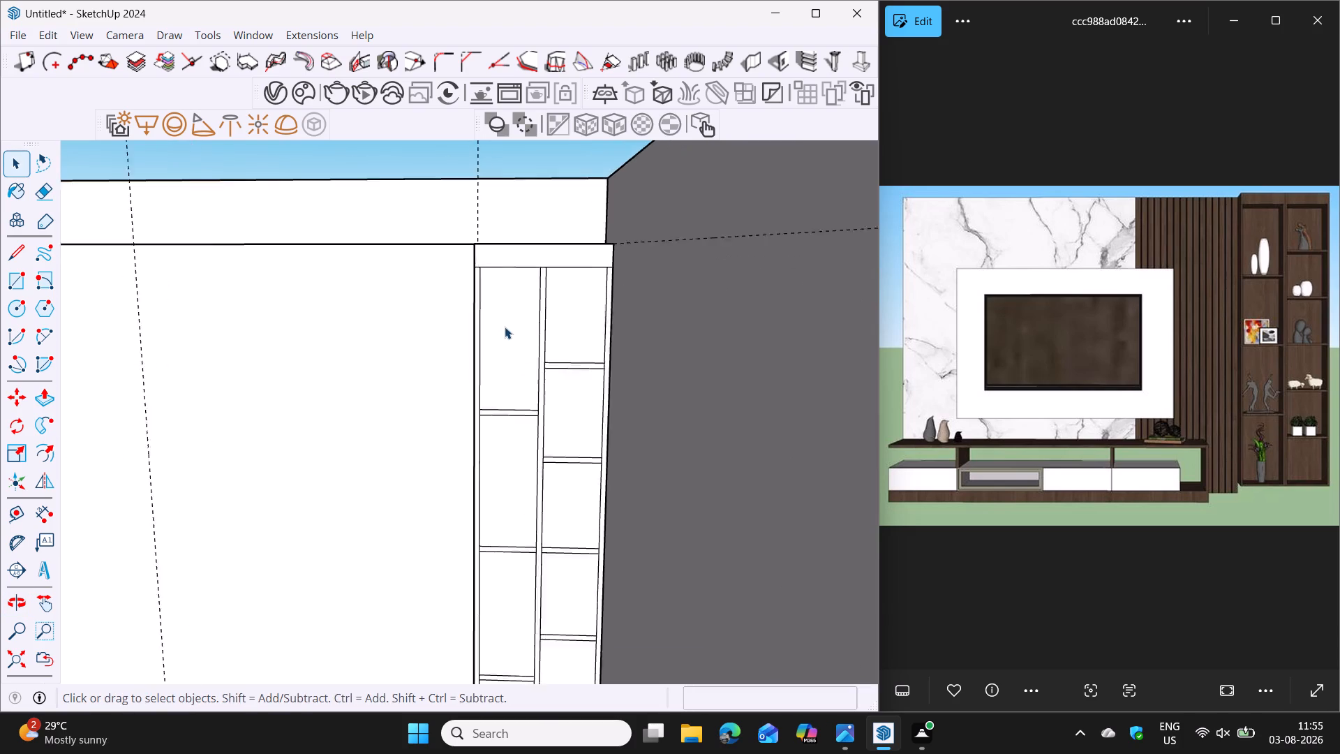
{"action": "scroll", "coordinate": [505, 327], "scroll_direction": "up", "scroll_amount": 3}
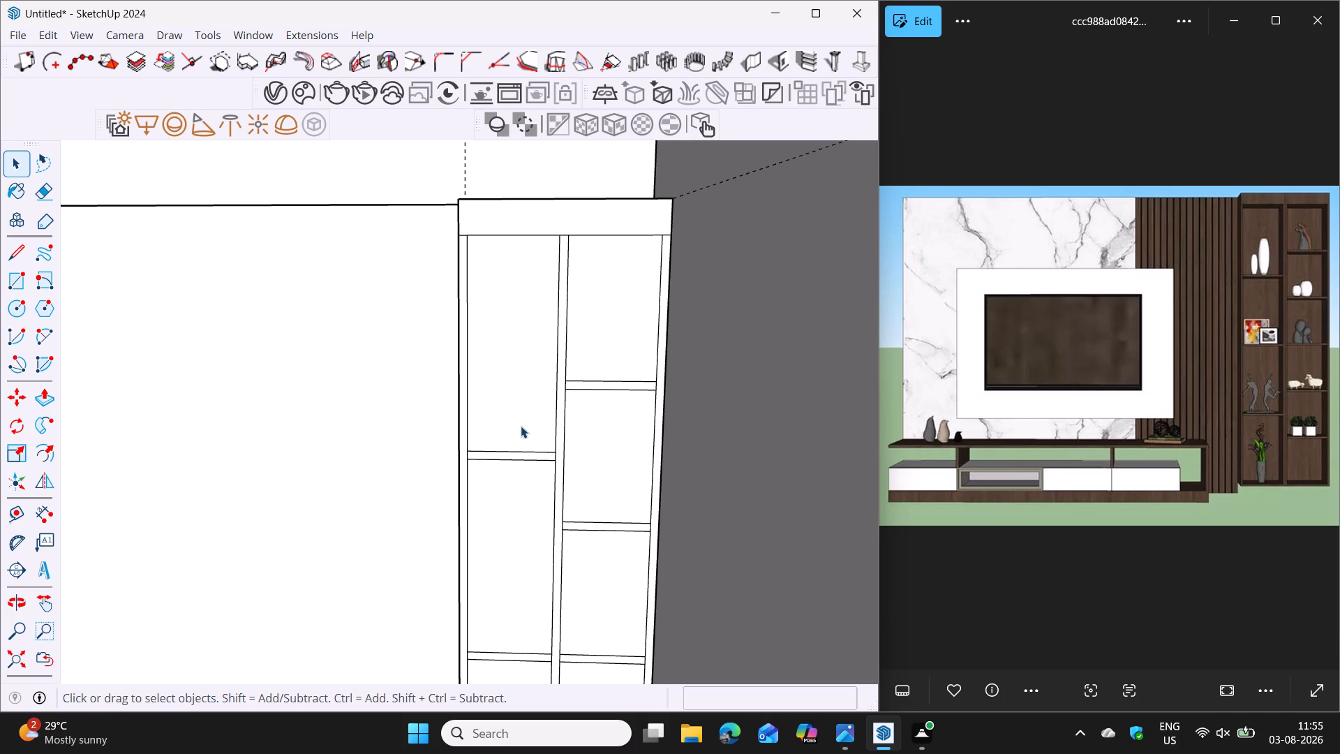
{"action": "scroll", "coordinate": [535, 446], "scroll_direction": "down", "scroll_amount": 11}
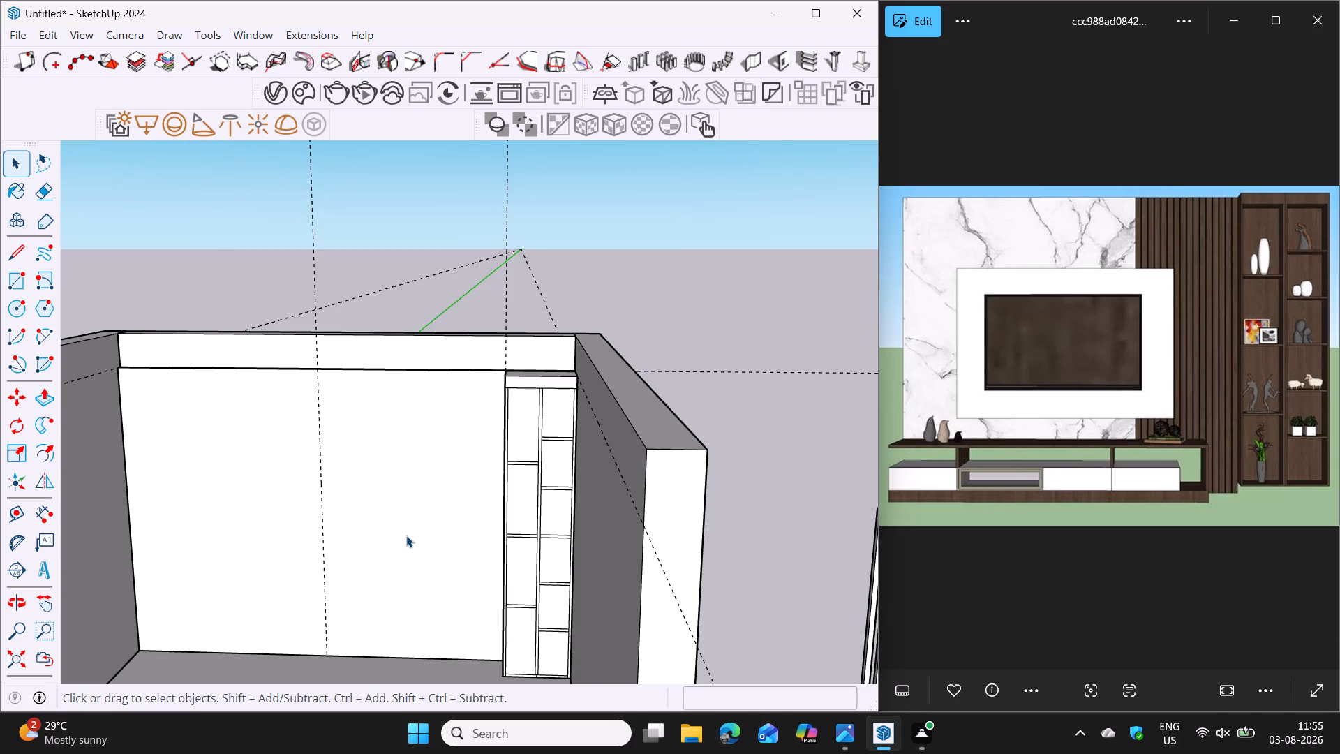
{"action": "middle_click_drag", "start_coordinate": [405, 533], "coordinate": [501, 366], "text": "shift"}
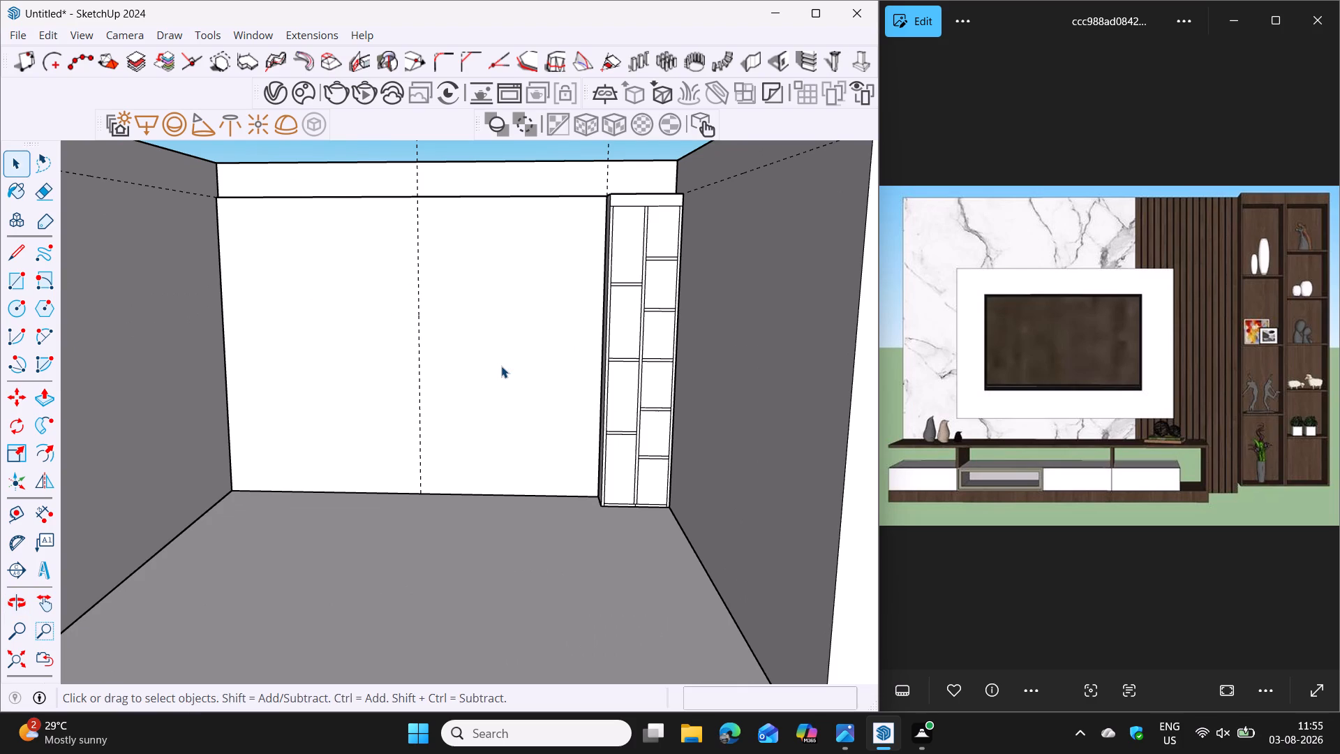
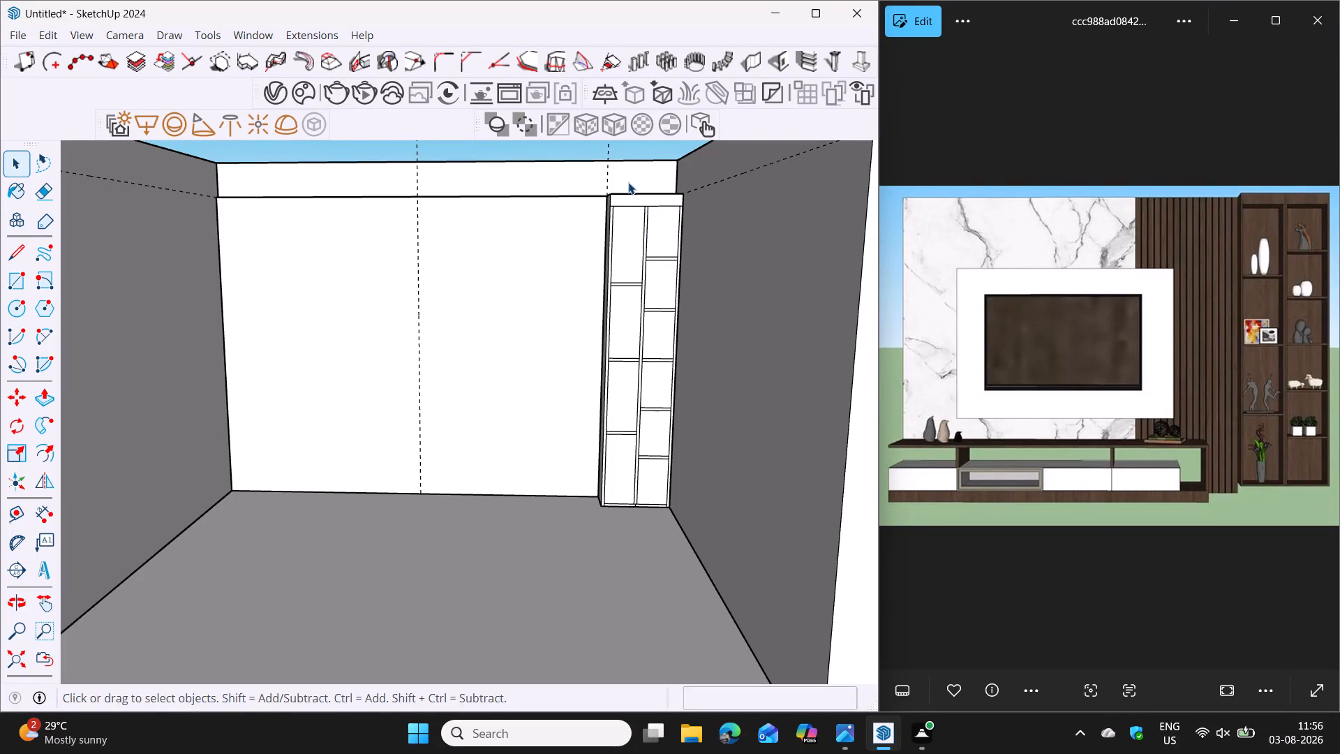
Erase the short line segments where the top rail meets the centre divider and both side uprights of the shelf unit.
{"action": "scroll", "coordinate": [641, 415], "scroll_direction": "up", "scroll_amount": 5}
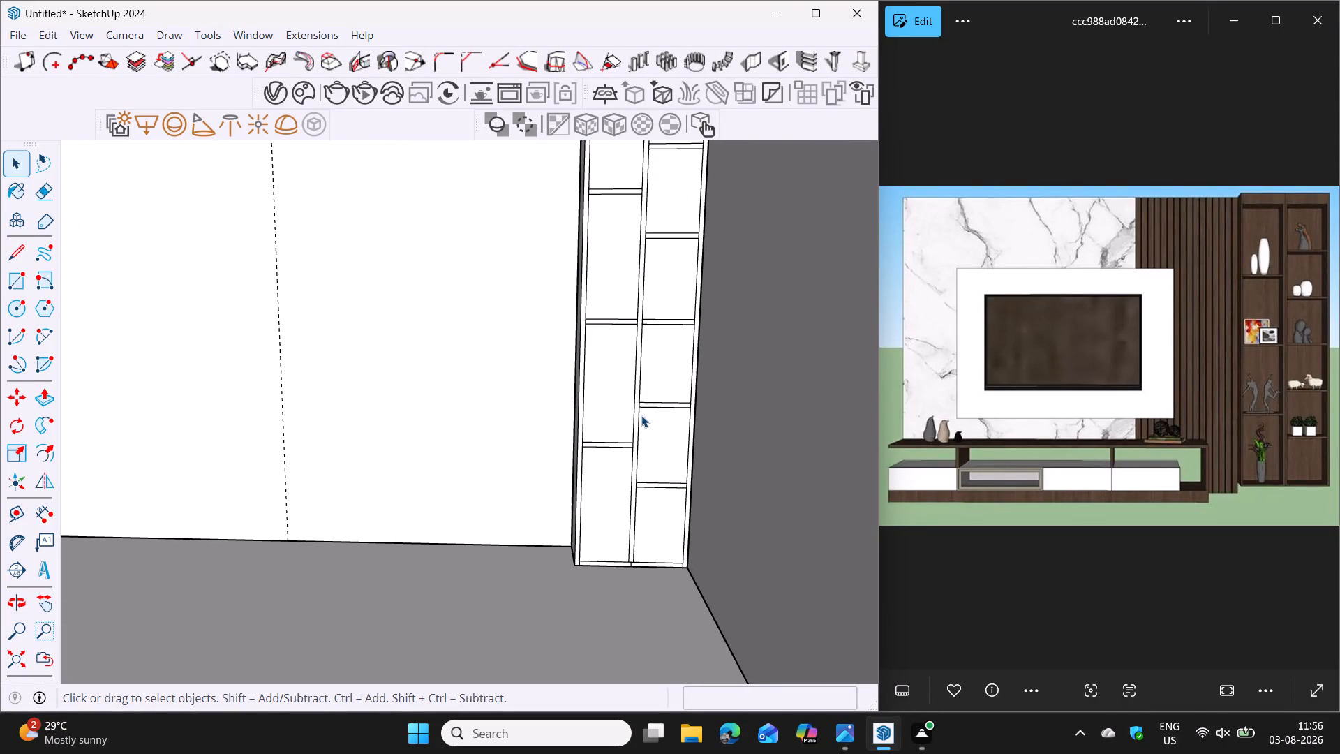
{"action": "middle_click_drag", "start_coordinate": [617, 356], "coordinate": [589, 417], "text": "shift"}
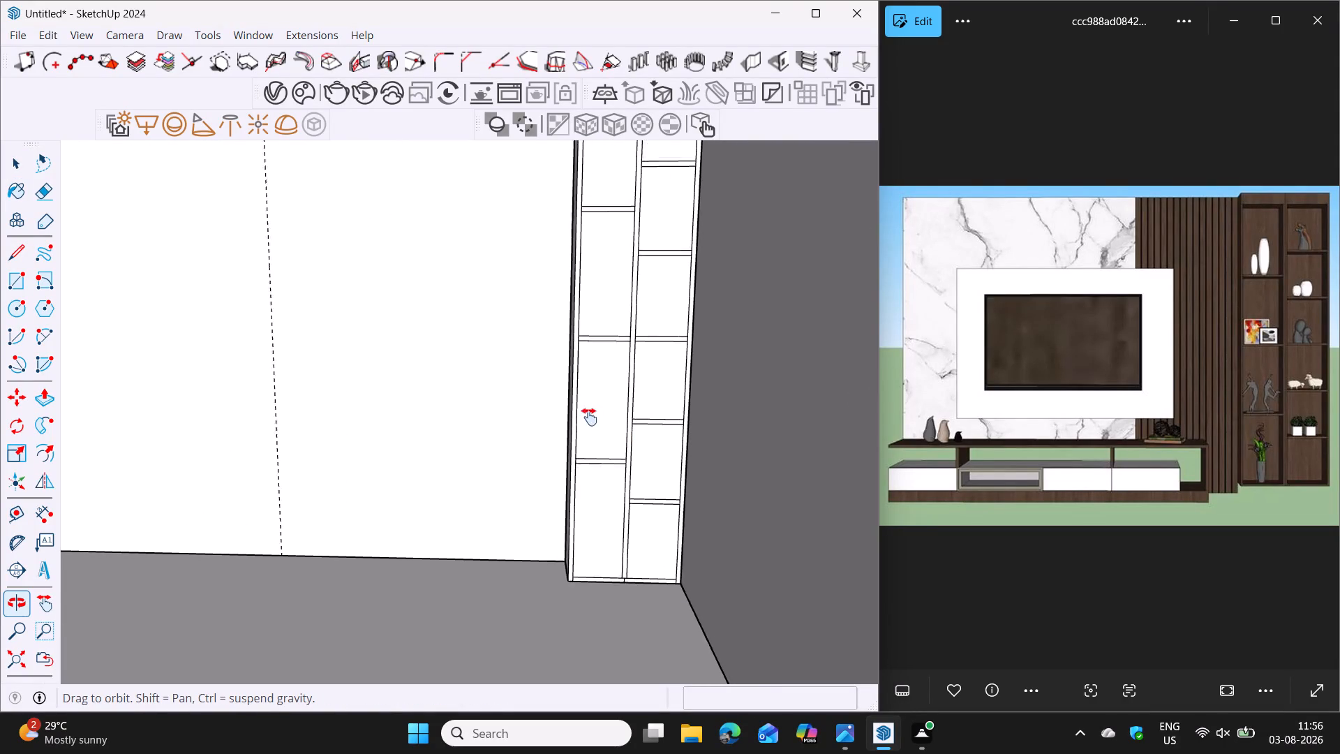
{"action": "middle_click_drag", "start_coordinate": [589, 417], "coordinate": [498, 547], "text": "shift"}
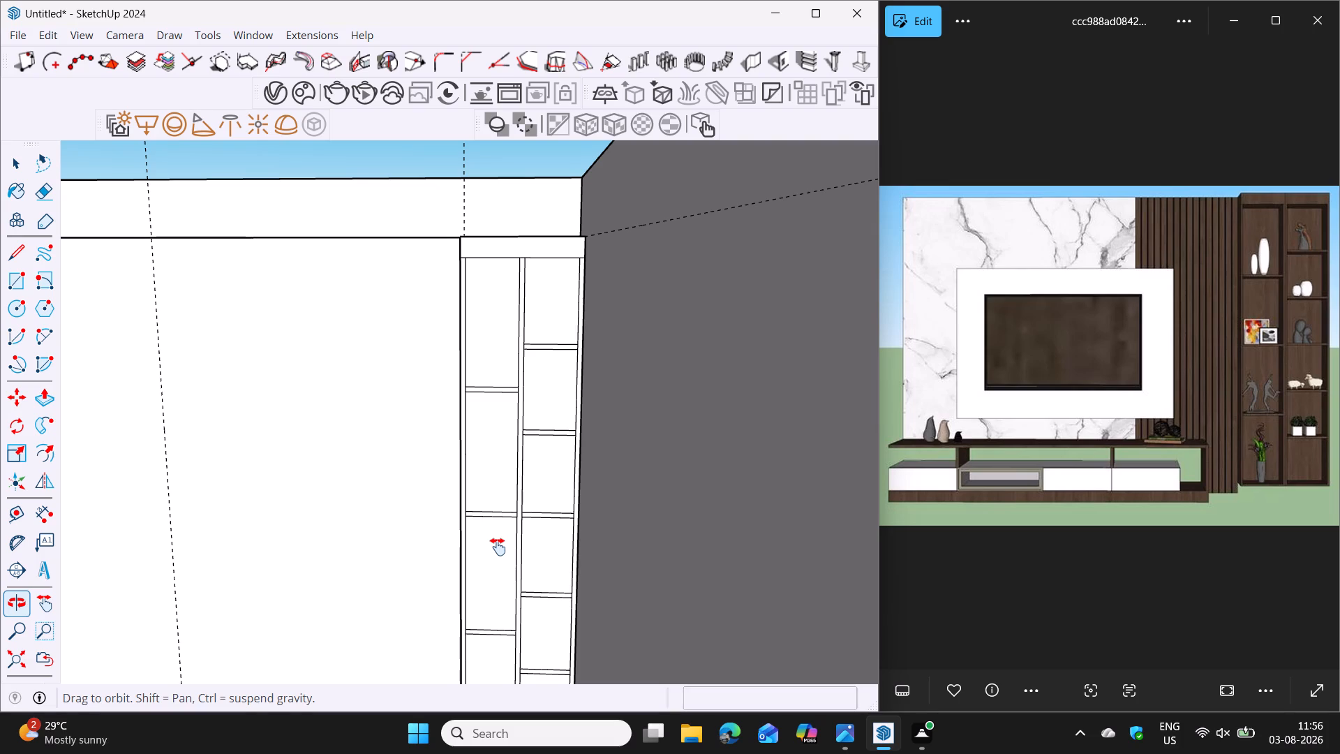
{"action": "middle_click_drag", "start_coordinate": [498, 547], "coordinate": [490, 547], "text": "shift"}
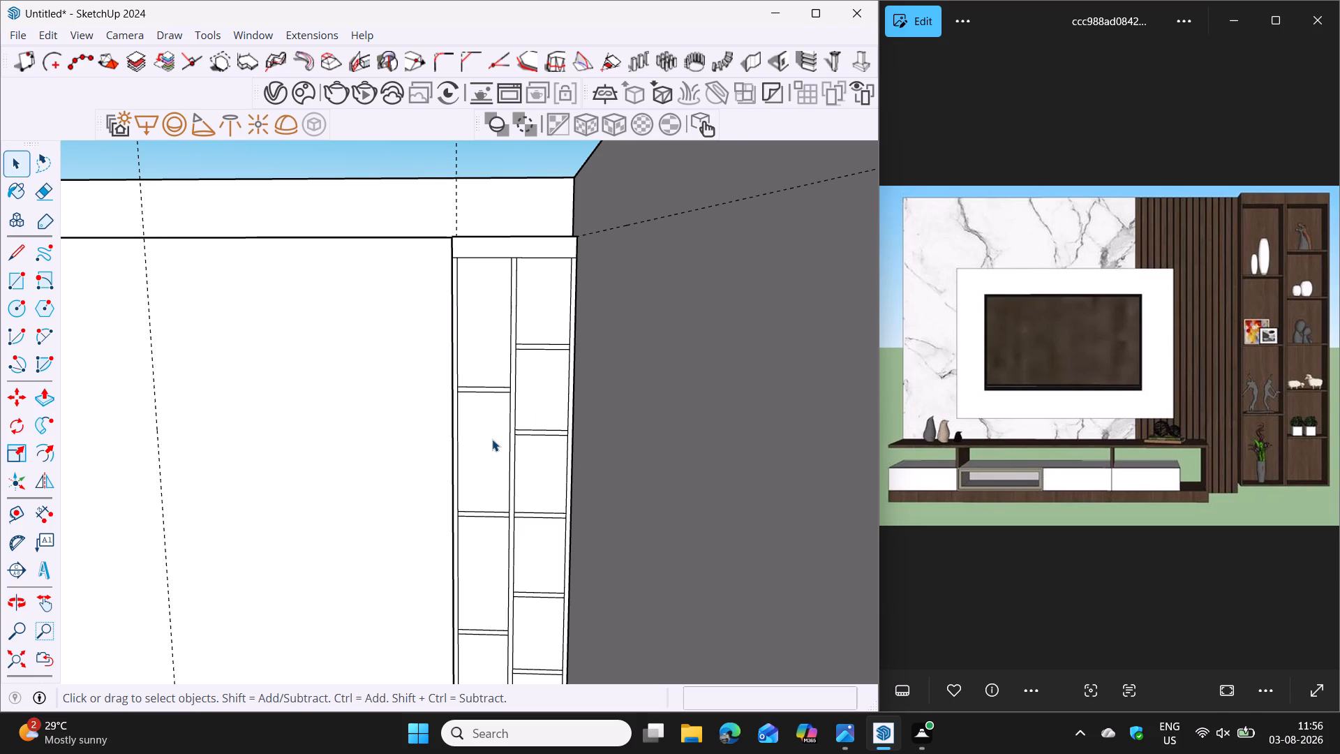
{"action": "scroll", "coordinate": [519, 339], "scroll_direction": "up", "scroll_amount": 2}
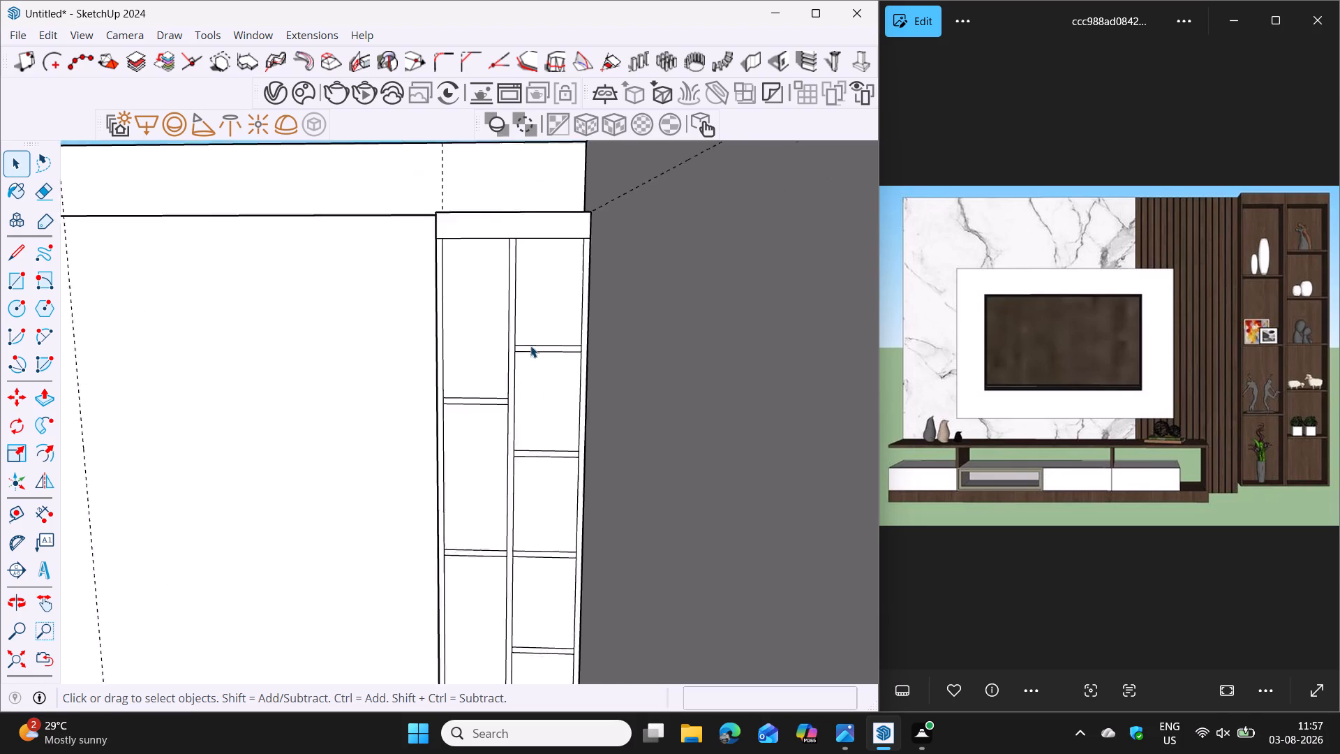
{"action": "scroll", "coordinate": [530, 346], "scroll_direction": "up", "scroll_amount": 4}
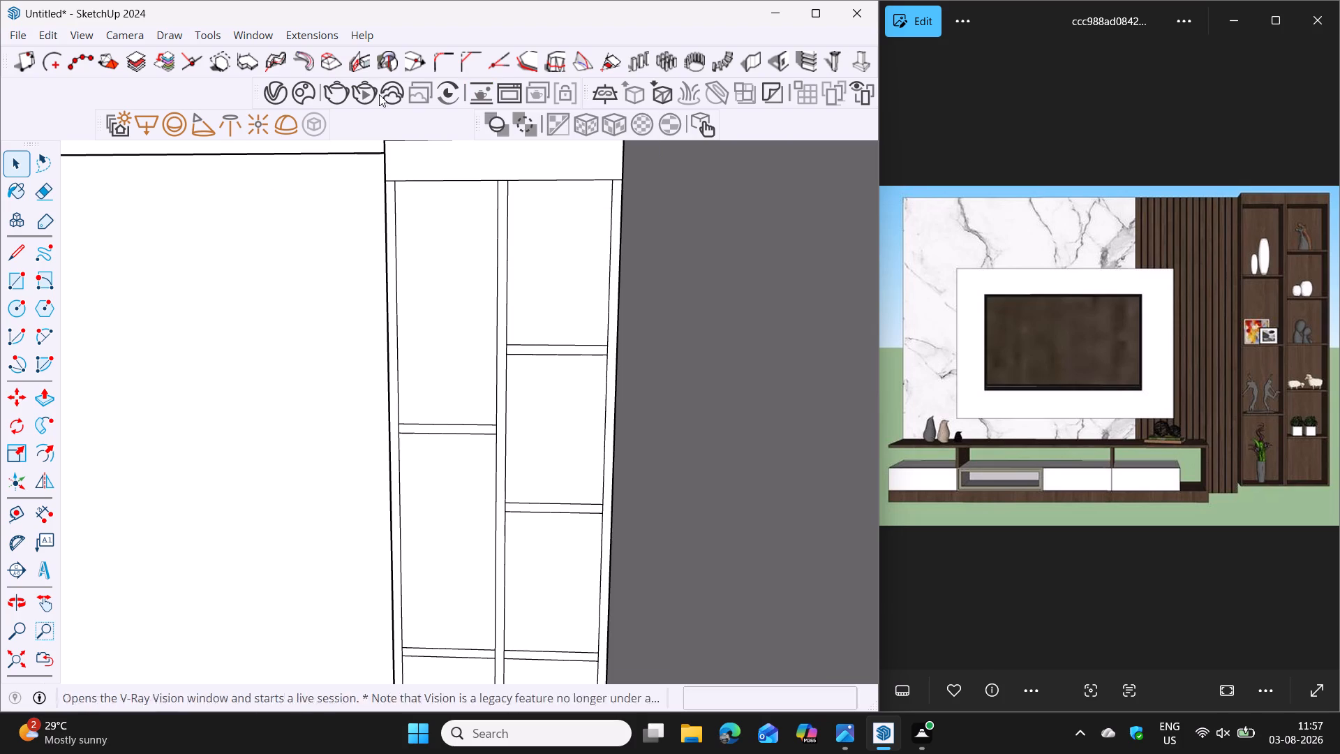
{"action": "key", "text": "e"}
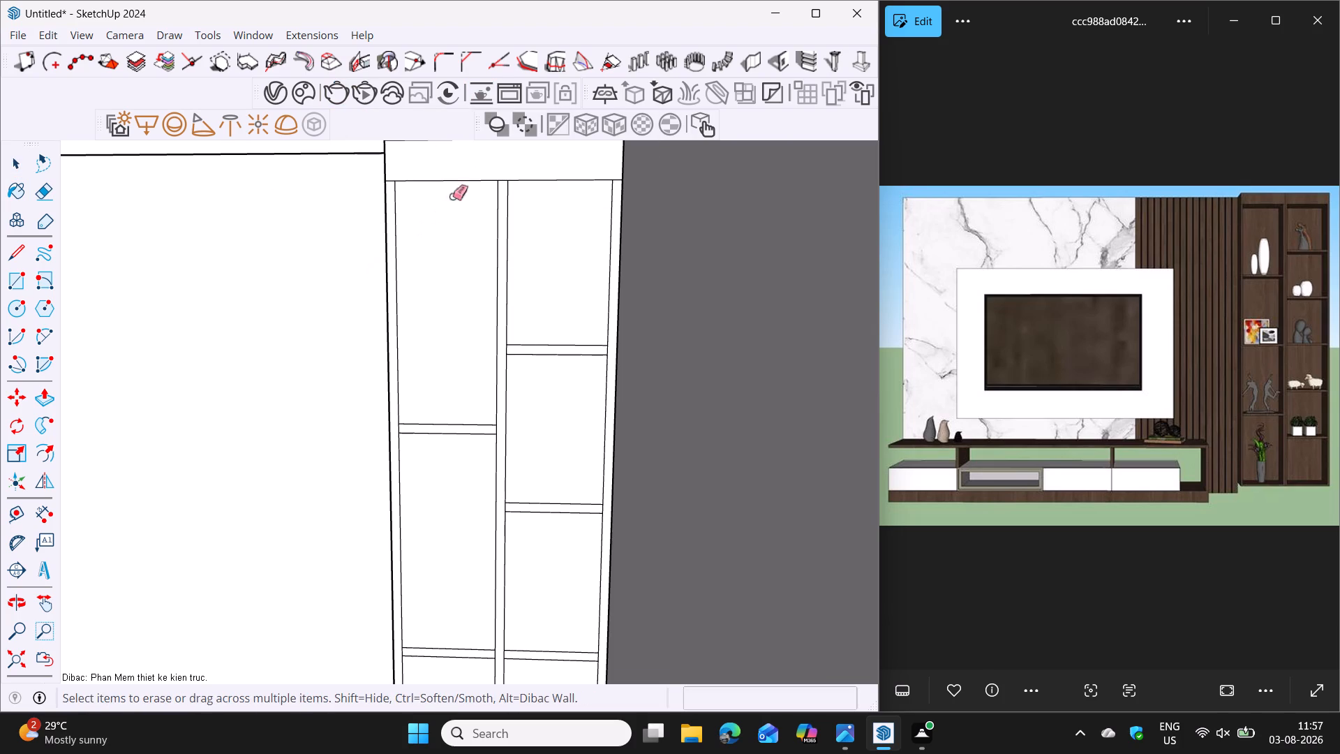
{"action": "scroll", "coordinate": [479, 170], "scroll_direction": "up", "scroll_amount": 7}
{"action": "left_click_drag", "start_coordinate": [510, 191], "coordinate": [510, 184]}
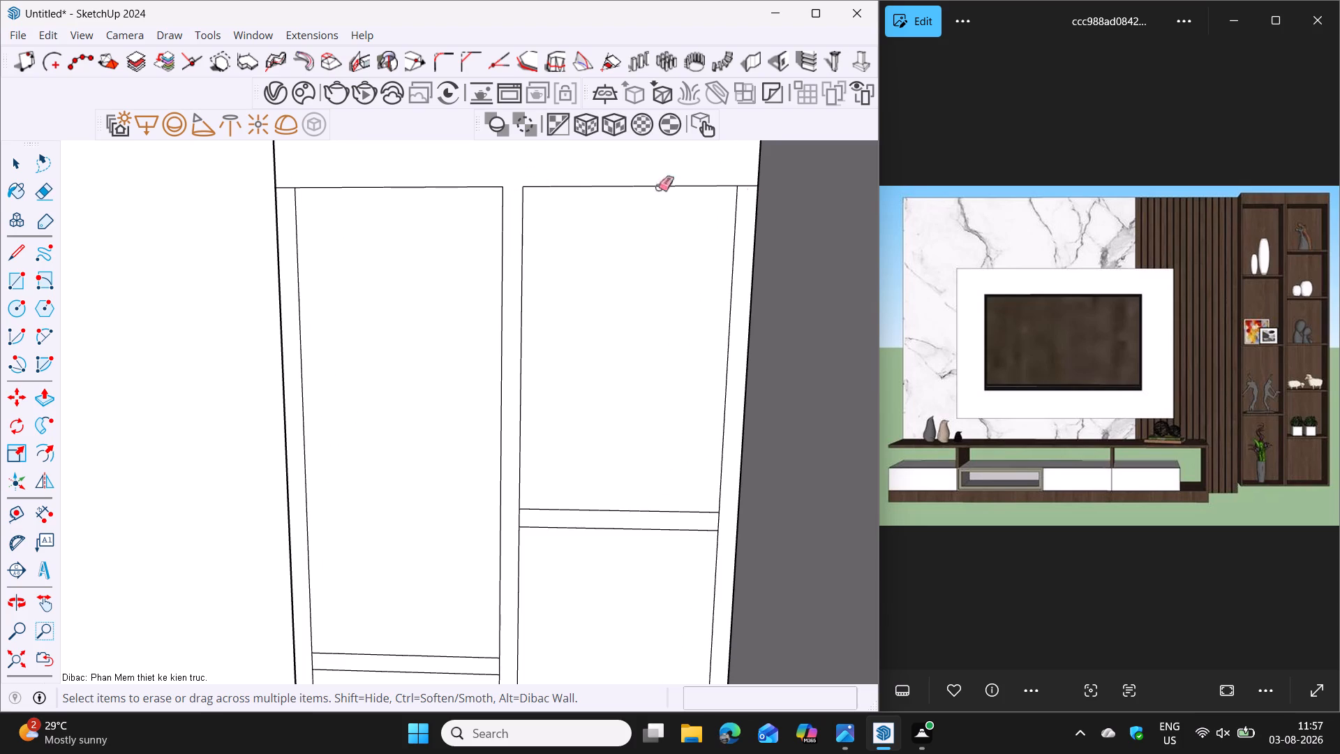
{"action": "left_click_drag", "start_coordinate": [743, 190], "coordinate": [740, 184]}
{"action": "key", "text": "ctrl+z"}
{"action": "scroll", "coordinate": [743, 191], "scroll_direction": "up", "scroll_amount": 3}
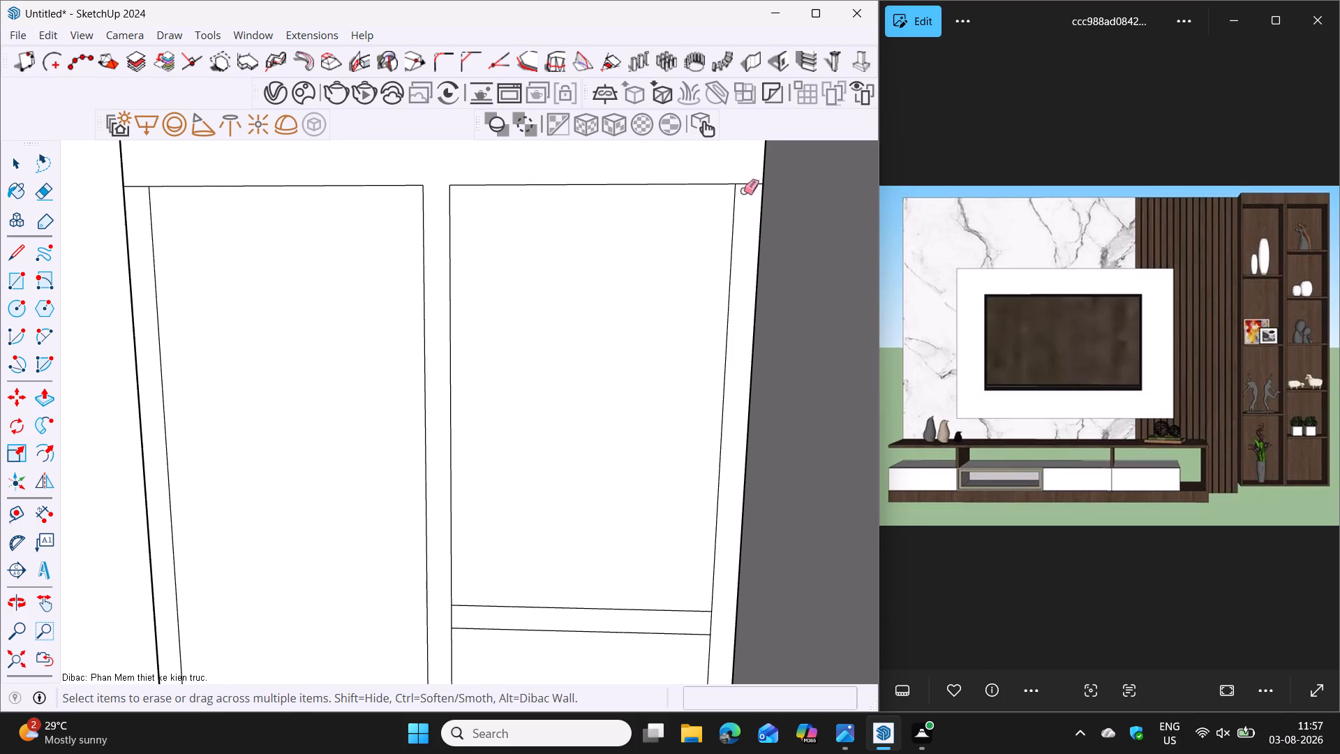
{"action": "left_click_drag", "start_coordinate": [743, 191], "coordinate": [744, 180]}
{"action": "left_click_drag", "start_coordinate": [130, 192], "coordinate": [131, 183]}
Erase the short vertical edges closing both ends of the top shelf in the right column and the top shelf in the left column.
{"action": "scroll", "coordinate": [377, 277], "scroll_direction": "down", "scroll_amount": 6}
{"action": "scroll", "coordinate": [404, 423], "scroll_direction": "down", "scroll_amount": 3}
{"action": "middle_click_drag", "start_coordinate": [417, 454], "coordinate": [404, 417], "text": "shift"}
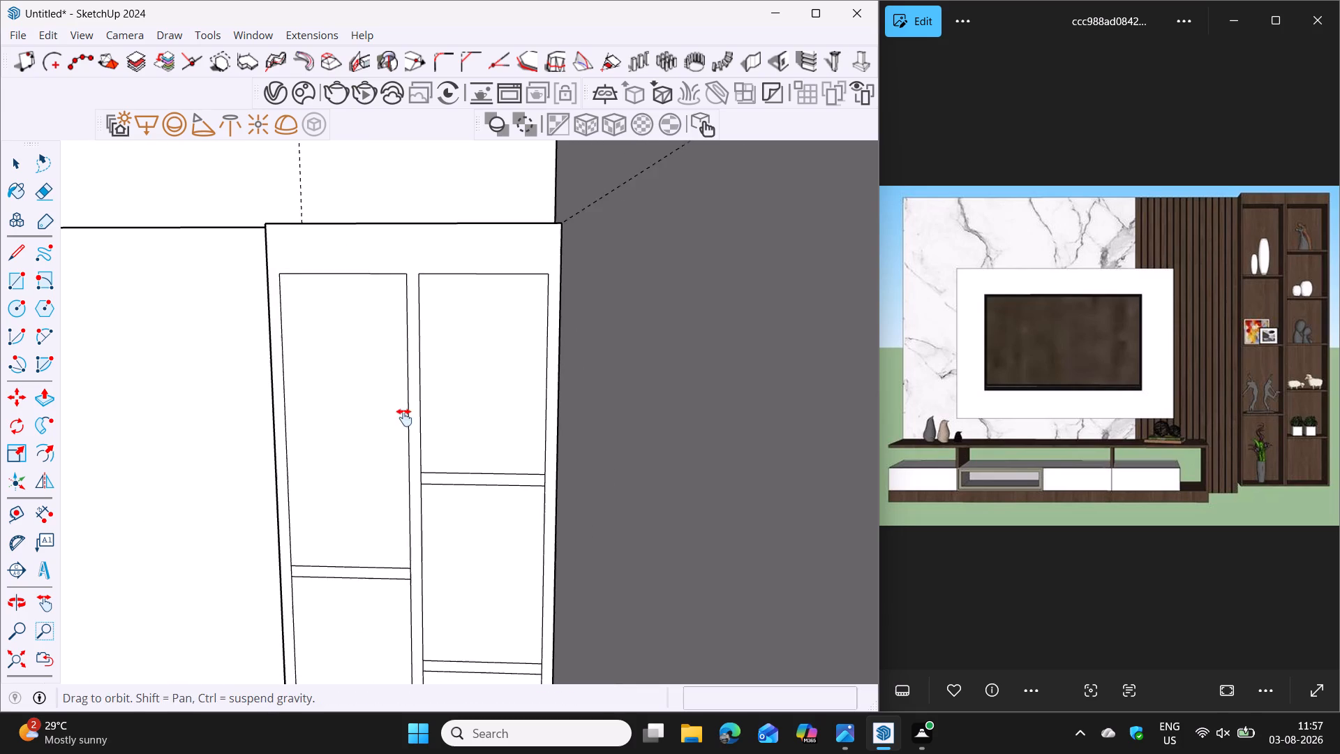
{"action": "middle_click_drag", "start_coordinate": [404, 417], "coordinate": [393, 321], "text": "shift"}
{"action": "scroll", "coordinate": [407, 339], "scroll_direction": "up", "scroll_amount": 7}
{"action": "left_click_drag", "start_coordinate": [627, 360], "coordinate": [639, 362]}
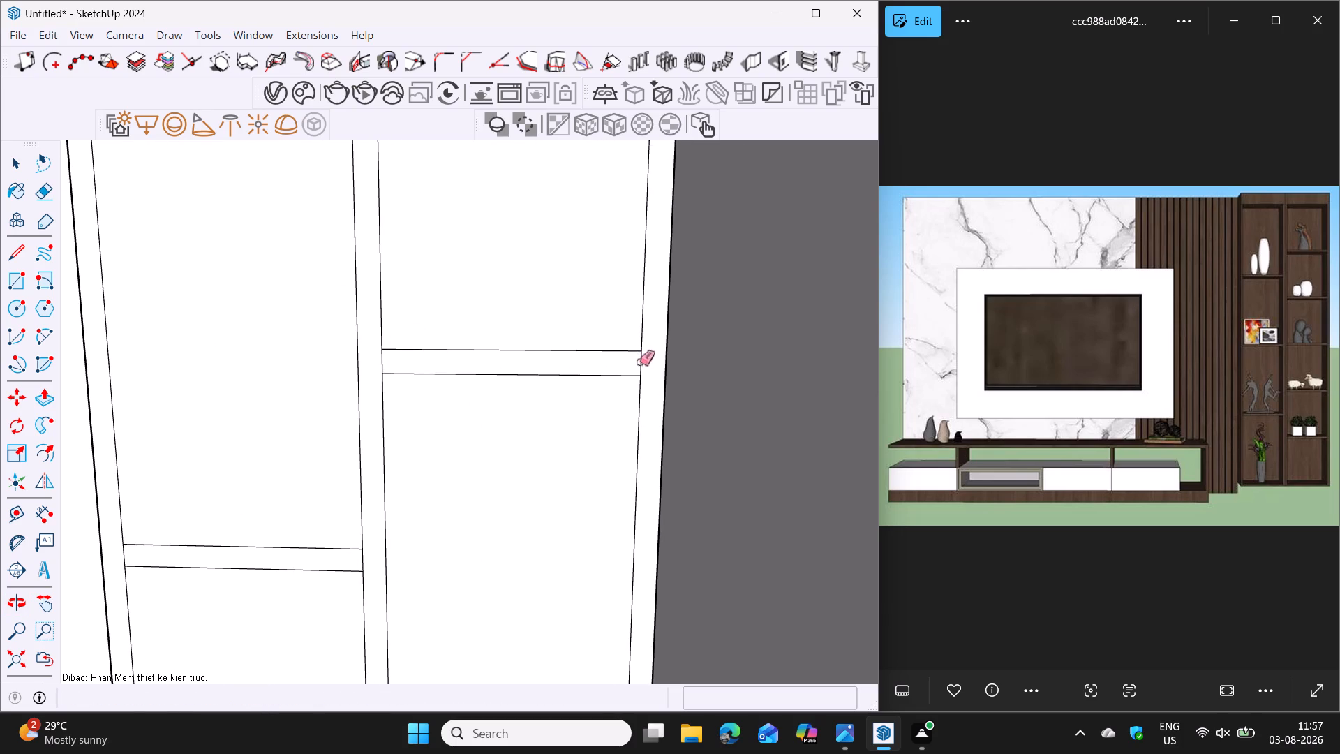
{"action": "left_click_drag", "start_coordinate": [639, 362], "coordinate": [641, 362]}
{"action": "left_click_drag", "start_coordinate": [382, 363], "coordinate": [373, 362]}
{"action": "left_click_drag", "start_coordinate": [363, 560], "coordinate": [355, 562]}
{"action": "left_click_drag", "start_coordinate": [126, 554], "coordinate": [114, 556]}
Erase the short vertical edges at both ends of the right column's second shelf from the top, joining it to the uprights.
{"action": "scroll", "coordinate": [297, 520], "scroll_direction": "down", "scroll_amount": 13}
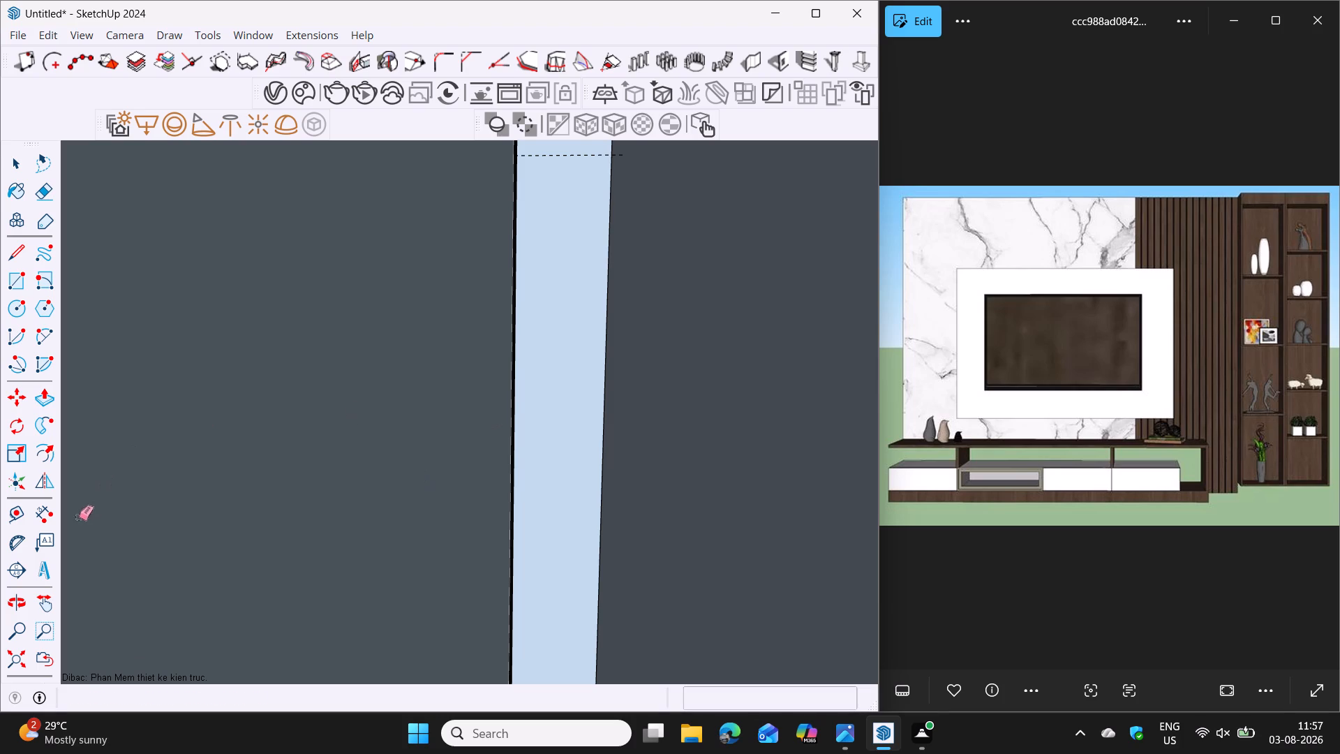
{"action": "left_click", "coordinate": [12, 653]}
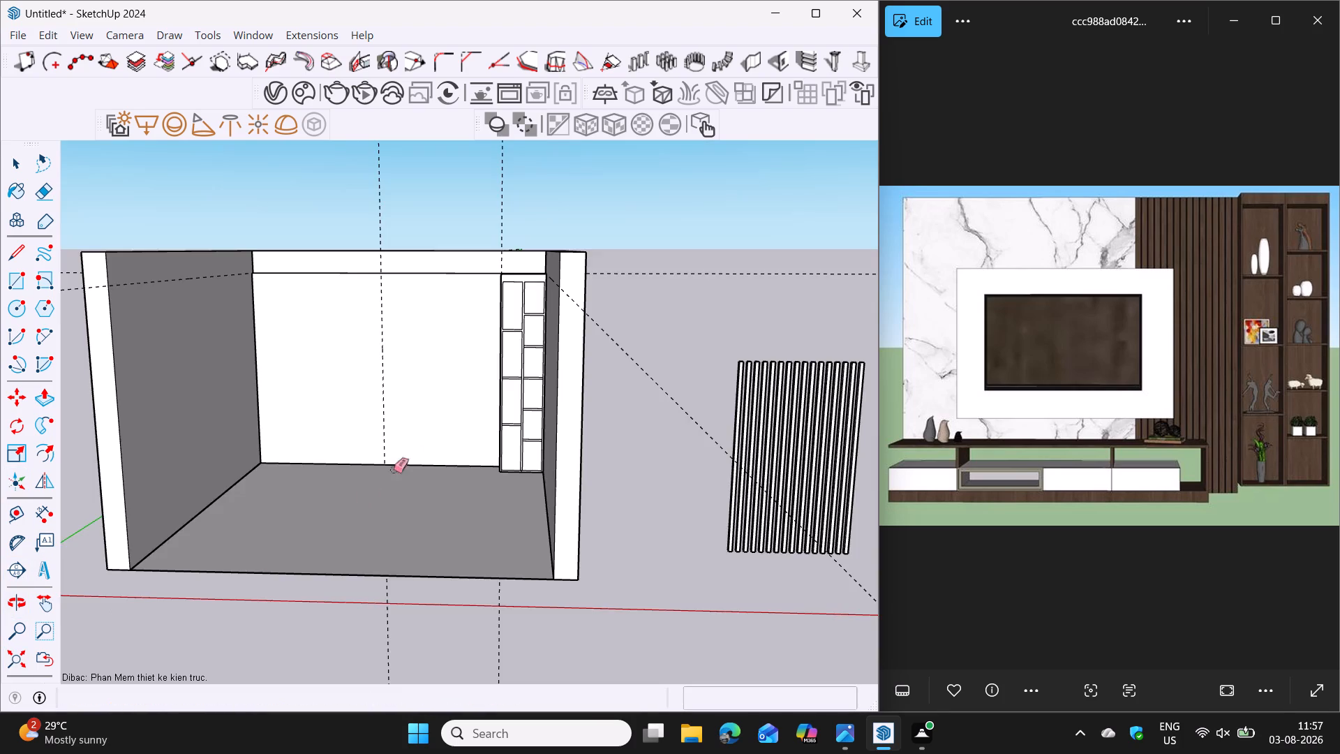
{"action": "scroll", "coordinate": [444, 447], "scroll_direction": "down", "scroll_amount": 1}
{"action": "scroll", "coordinate": [503, 371], "scroll_direction": "up", "scroll_amount": 13}
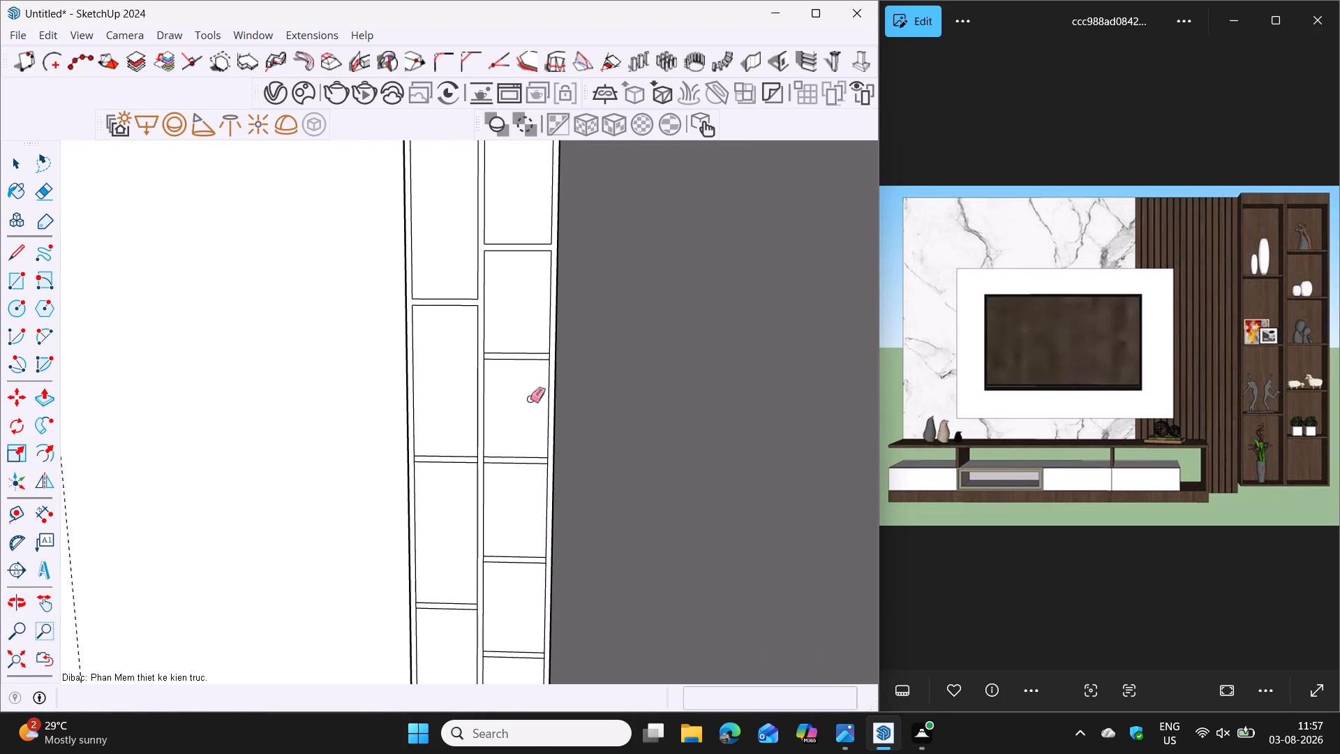
{"action": "scroll", "coordinate": [529, 400], "scroll_direction": "down", "scroll_amount": 1}
{"action": "scroll", "coordinate": [513, 377], "scroll_direction": "up", "scroll_amount": 10}
{"action": "left_click", "coordinate": [462, 364]}
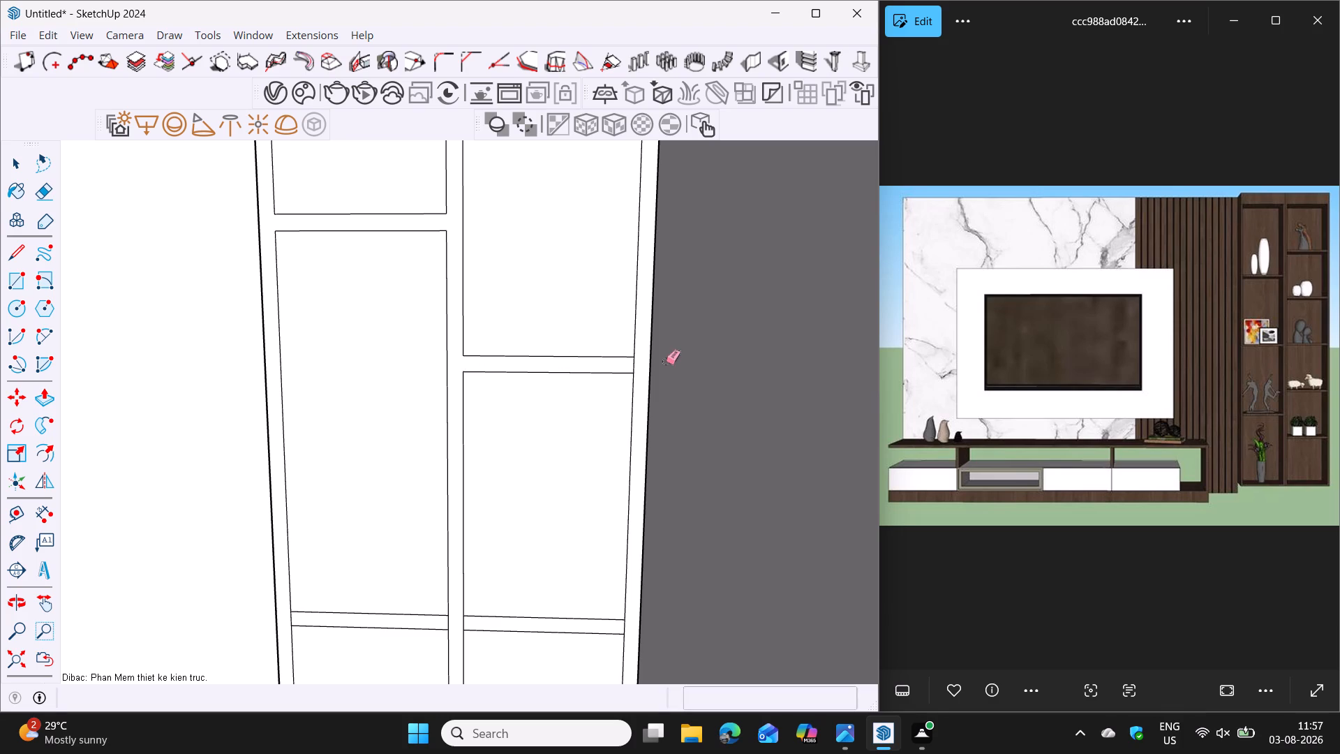
{"action": "left_click", "coordinate": [632, 367]}
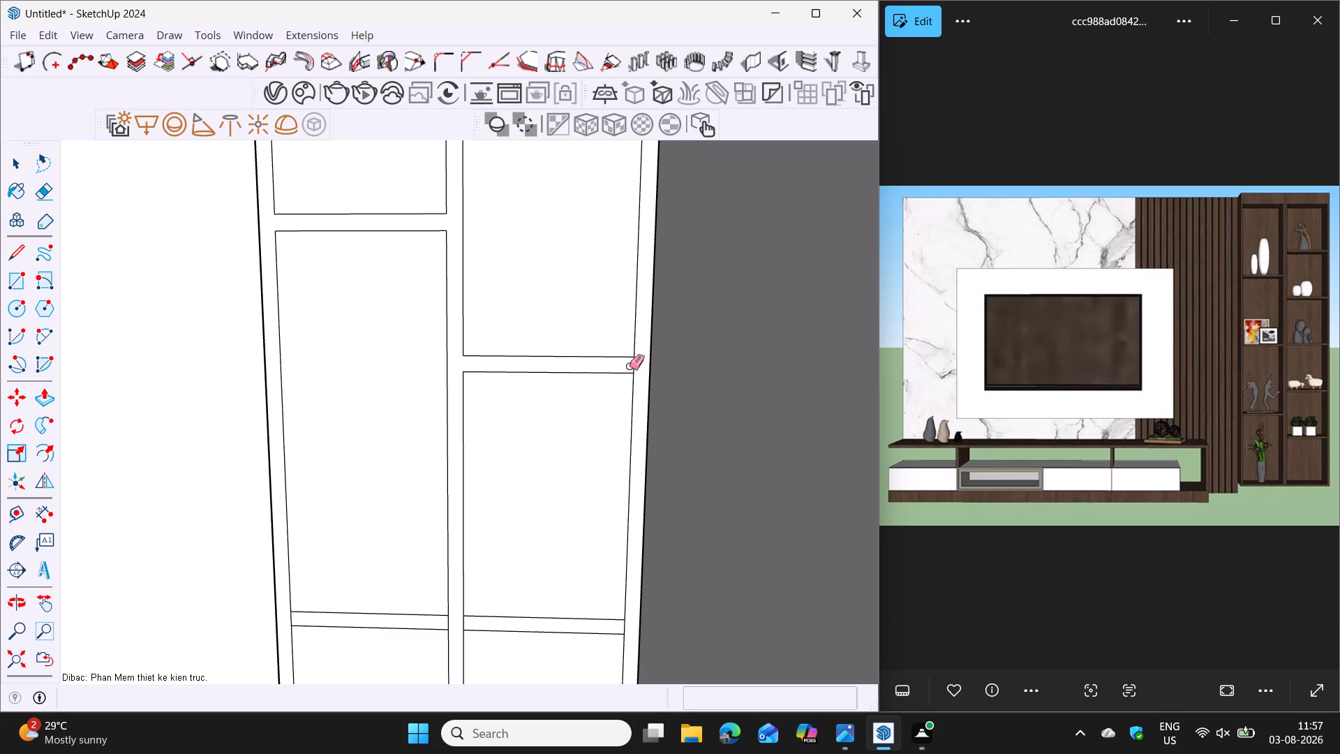
{"action": "left_click", "coordinate": [630, 367]}
Erase the short vertical edges where the aligned middle shelves of both columns meet the side uprights and centre divider.
{"action": "scroll", "coordinate": [641, 371], "scroll_direction": "down", "scroll_amount": 11}
{"action": "middle_click_drag", "start_coordinate": [581, 412], "coordinate": [556, 421], "text": "shift"}
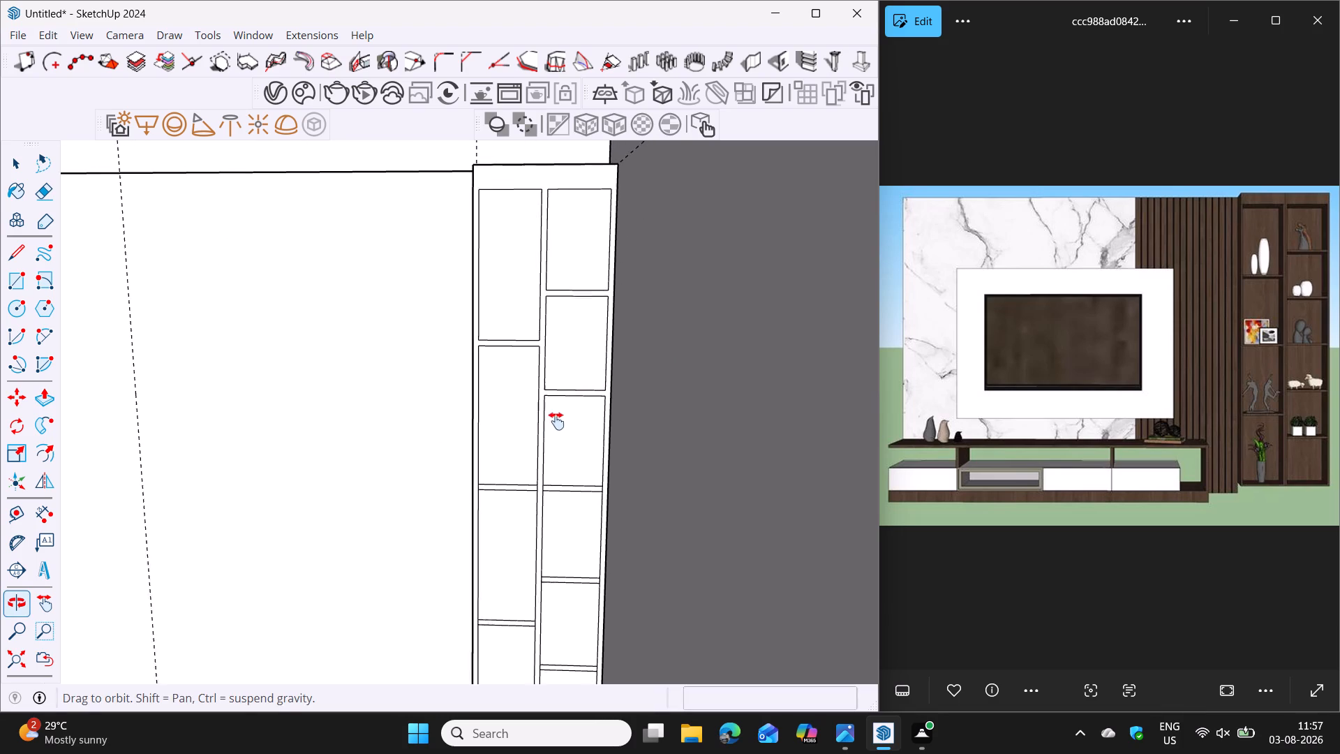
{"action": "middle_click_drag", "start_coordinate": [556, 421], "coordinate": [553, 421], "text": "shift"}
{"action": "middle_click_drag", "start_coordinate": [509, 452], "coordinate": [519, 300], "text": "shift"}
{"action": "scroll", "coordinate": [576, 318], "scroll_direction": "up", "scroll_amount": 5}
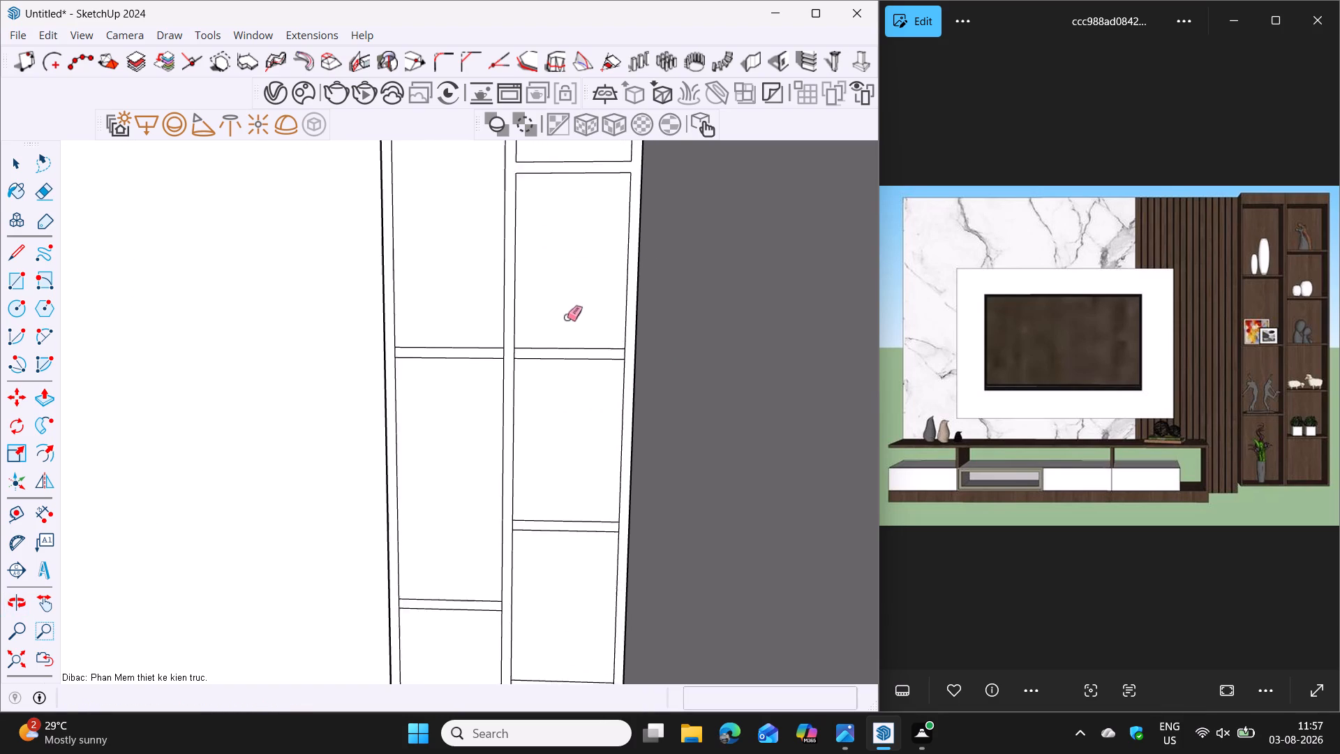
{"action": "scroll", "coordinate": [567, 317], "scroll_direction": "up", "scroll_amount": 2}
{"action": "scroll", "coordinate": [625, 350], "scroll_direction": "up", "scroll_amount": 3}
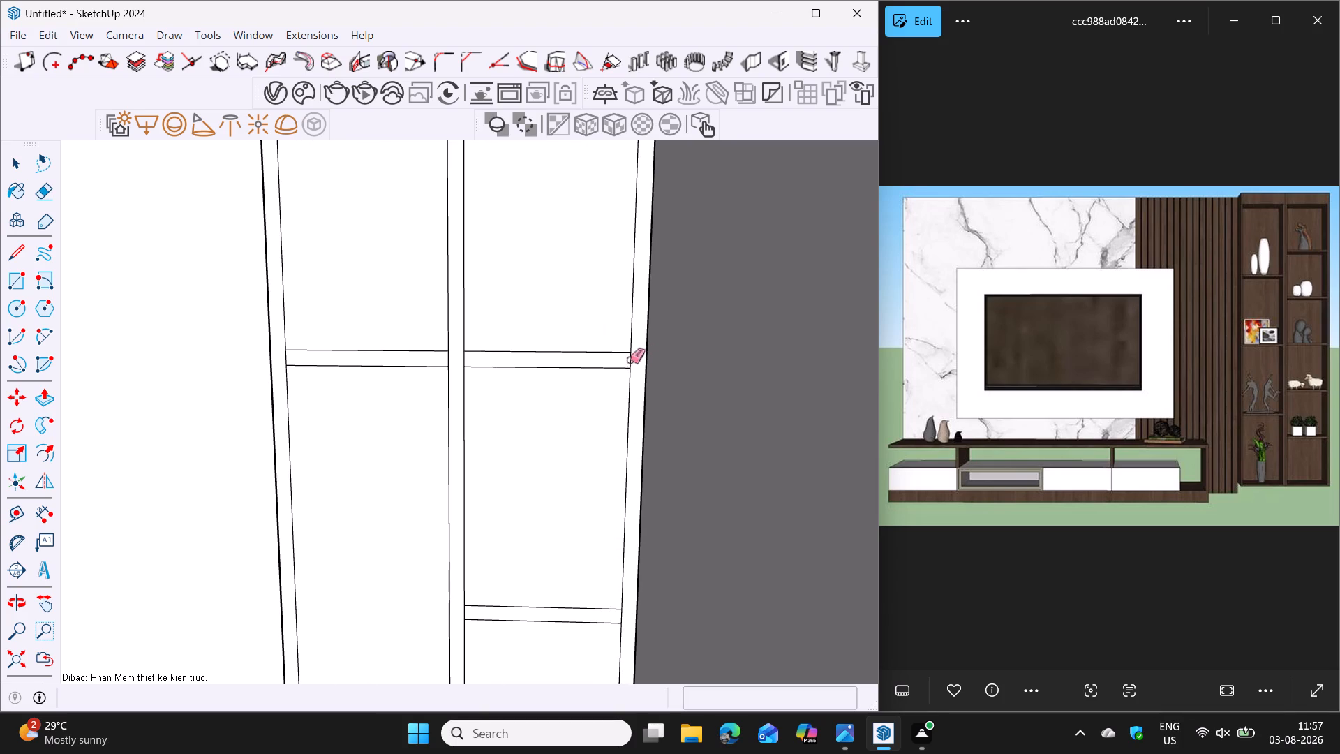
{"action": "left_click_drag", "start_coordinate": [630, 358], "coordinate": [623, 358]}
{"action": "left_click_drag", "start_coordinate": [468, 360], "coordinate": [449, 360]}
{"action": "scroll", "coordinate": [472, 379], "scroll_direction": "down", "scroll_amount": 6}
{"action": "scroll", "coordinate": [369, 386], "scroll_direction": "up", "scroll_amount": 9}
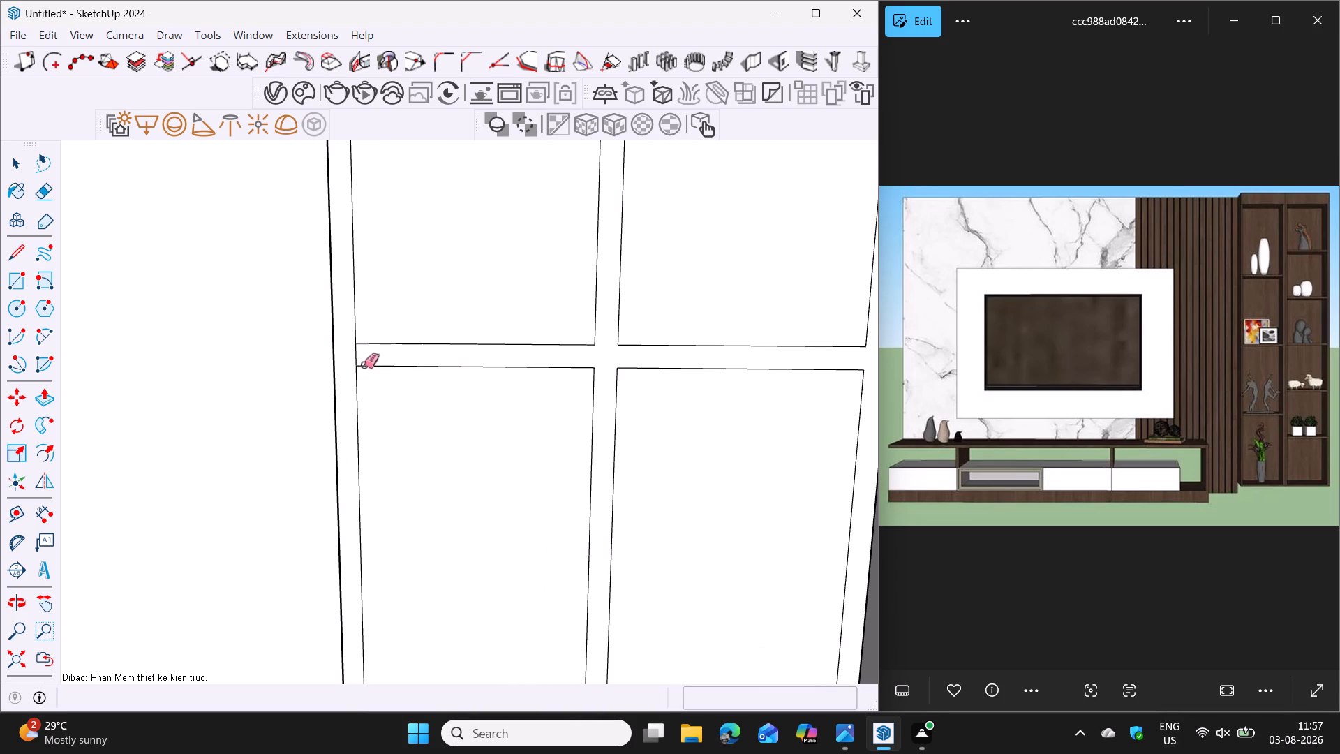
{"action": "left_click_drag", "start_coordinate": [360, 359], "coordinate": [352, 358]}
Erase the short end edges of the right column's fourth shelf and the left column's lowest shelf where they meet the uprights.
{"action": "scroll", "coordinate": [392, 374], "scroll_direction": "down", "scroll_amount": 13}
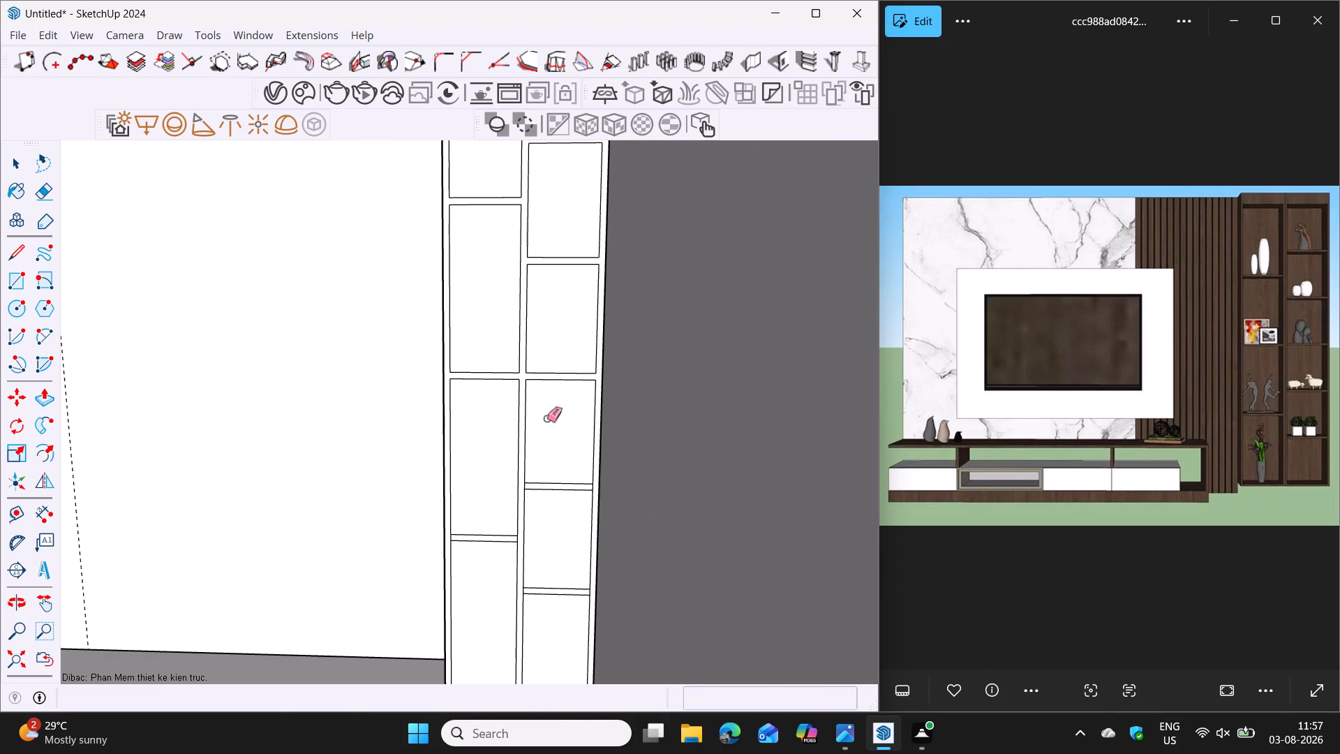
{"action": "middle_click_drag", "start_coordinate": [544, 429], "coordinate": [501, 513], "text": "shift"}
{"action": "scroll", "coordinate": [513, 527], "scroll_direction": "down", "scroll_amount": 1, "text": "shift"}
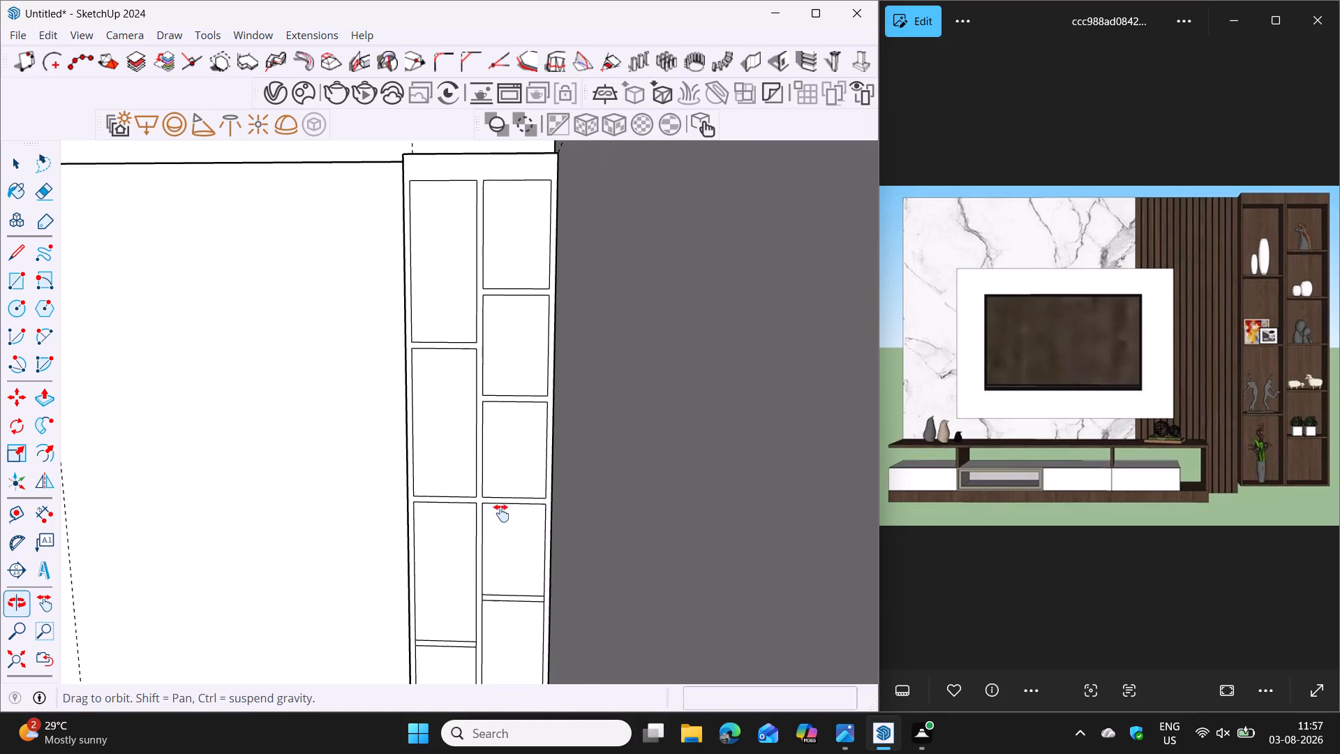
{"action": "middle_click_drag", "start_coordinate": [501, 513], "coordinate": [540, 348], "text": "shift"}
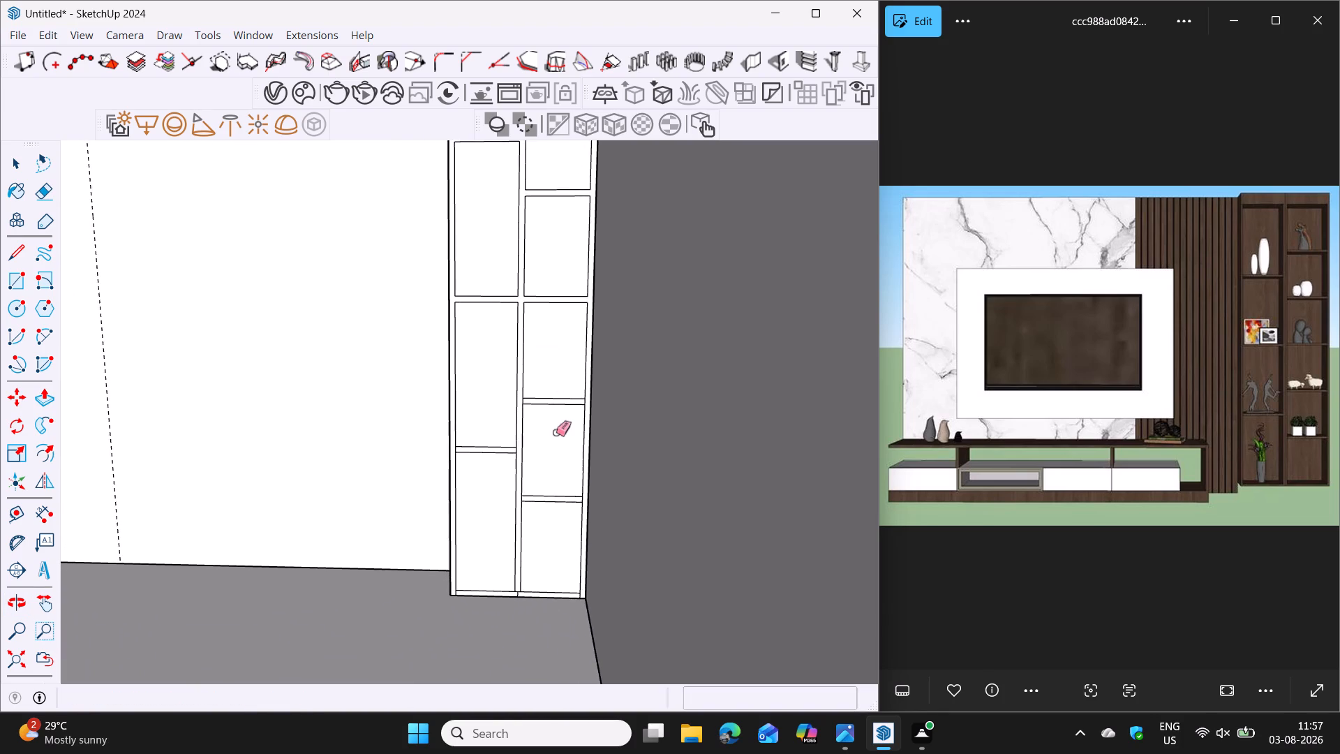
{"action": "scroll", "coordinate": [556, 433], "scroll_direction": "up", "scroll_amount": 7}
{"action": "scroll", "coordinate": [605, 392], "scroll_direction": "up", "scroll_amount": 3}
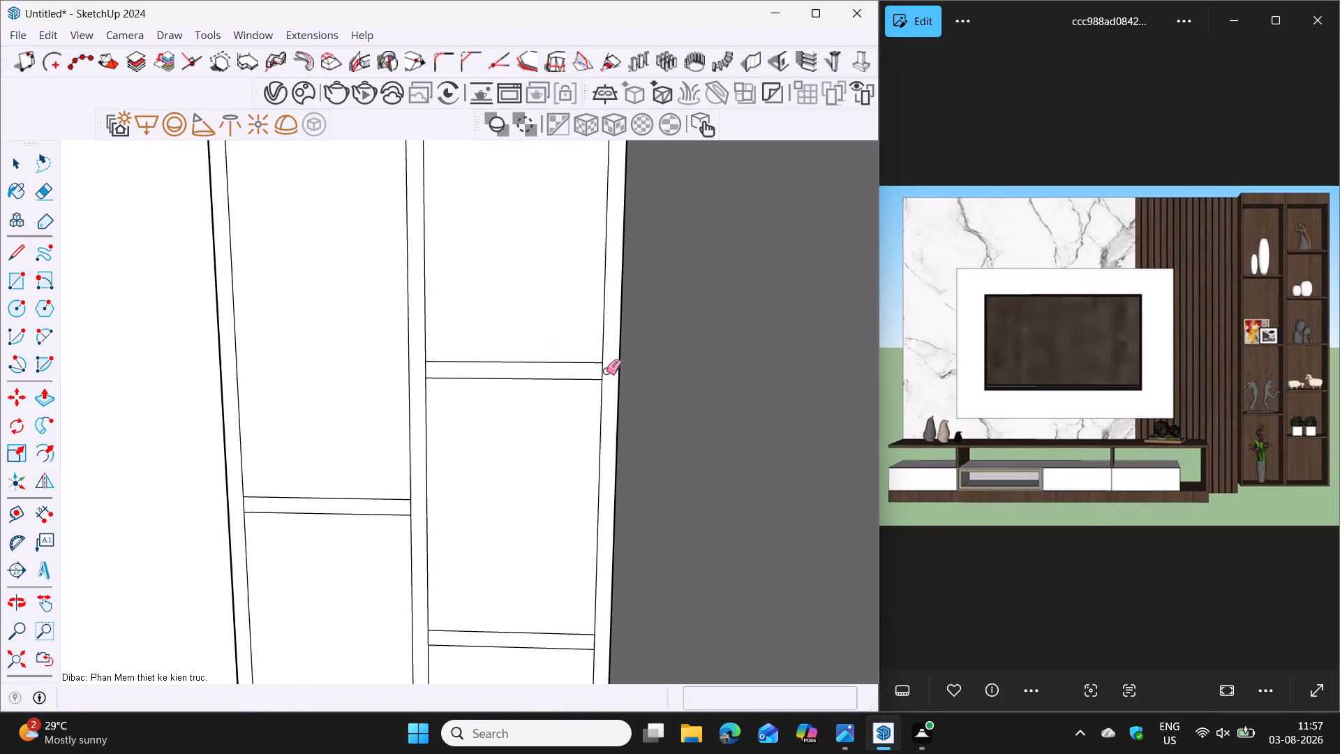
{"action": "left_click_drag", "start_coordinate": [606, 371], "coordinate": [600, 371]}
{"action": "left_click_drag", "start_coordinate": [428, 372], "coordinate": [420, 372]}
{"action": "left_click", "coordinate": [412, 507]}
{"action": "left_click_drag", "start_coordinate": [246, 508], "coordinate": [239, 508]}
Erase the short vertical edges at both ends of the right column's lowest shelf.
{"action": "scroll", "coordinate": [332, 510], "scroll_direction": "down", "scroll_amount": 4}
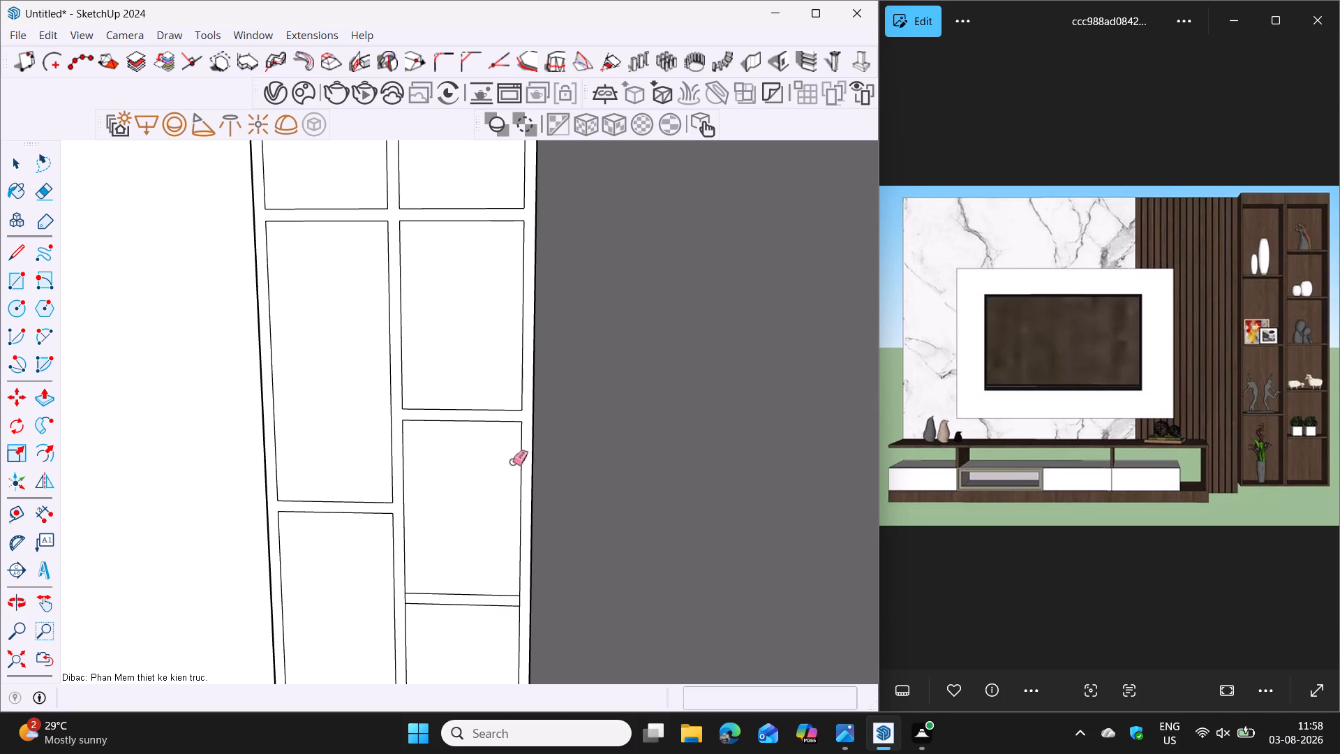
{"action": "scroll", "coordinate": [350, 515], "scroll_direction": "up", "scroll_amount": 5}
{"action": "scroll", "coordinate": [433, 638], "scroll_direction": "up", "scroll_amount": 2}
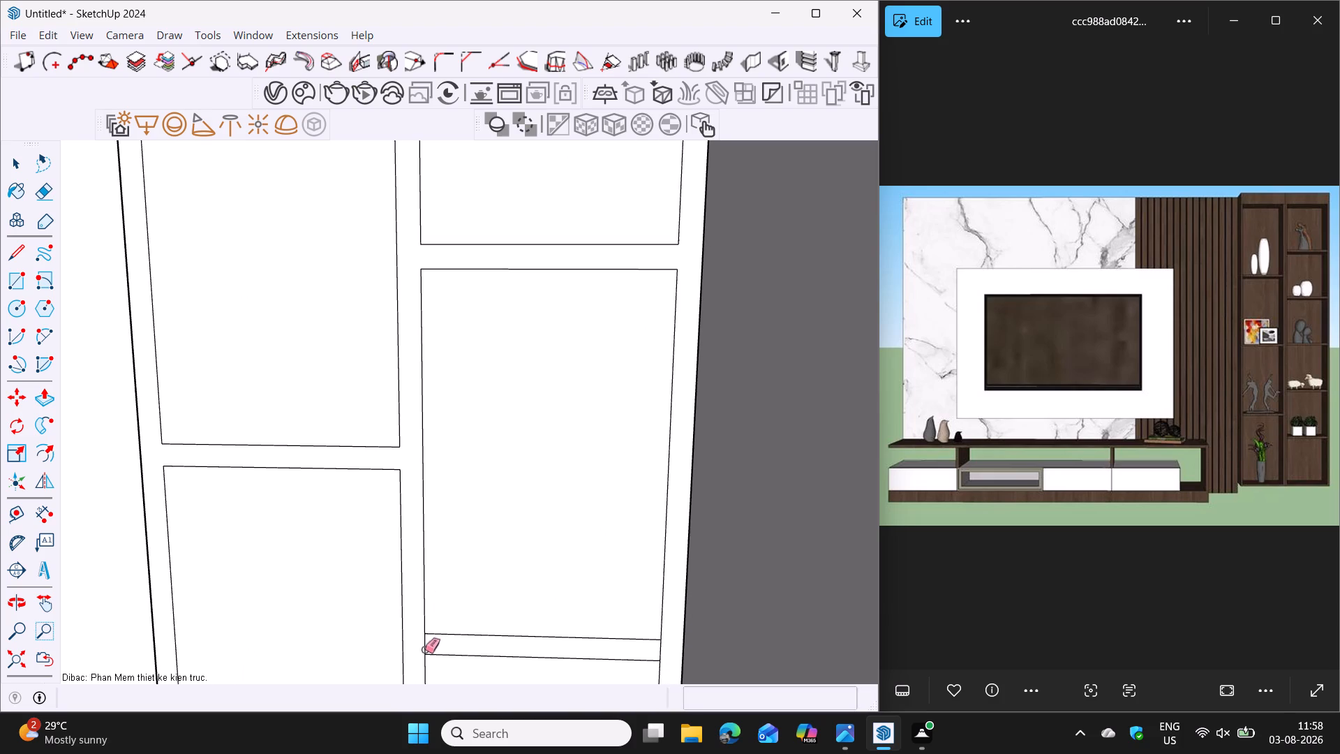
{"action": "left_click", "coordinate": [426, 648]}
{"action": "scroll", "coordinate": [448, 606], "scroll_direction": "down", "scroll_amount": 3, "text": "shift"}
{"action": "scroll", "coordinate": [562, 593], "scroll_direction": "up", "scroll_amount": 3}
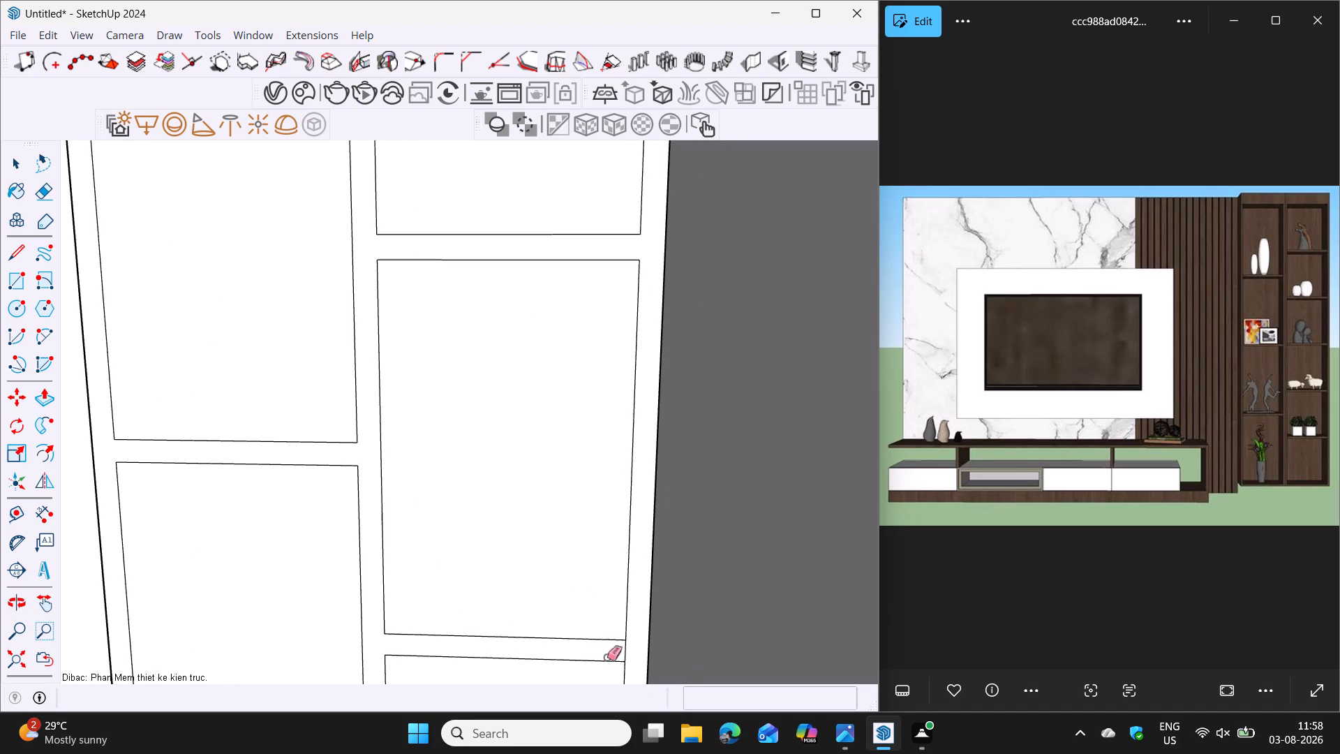
{"action": "left_click", "coordinate": [626, 653]}
Erase the short edges along the shelving unit's bottom rail, at both uprights and below the centre divider, including the divider's bottom edge.
{"action": "scroll", "coordinate": [536, 653], "scroll_direction": "down", "scroll_amount": 4}
{"action": "middle_click_drag", "start_coordinate": [437, 650], "coordinate": [434, 596], "text": "shift"}
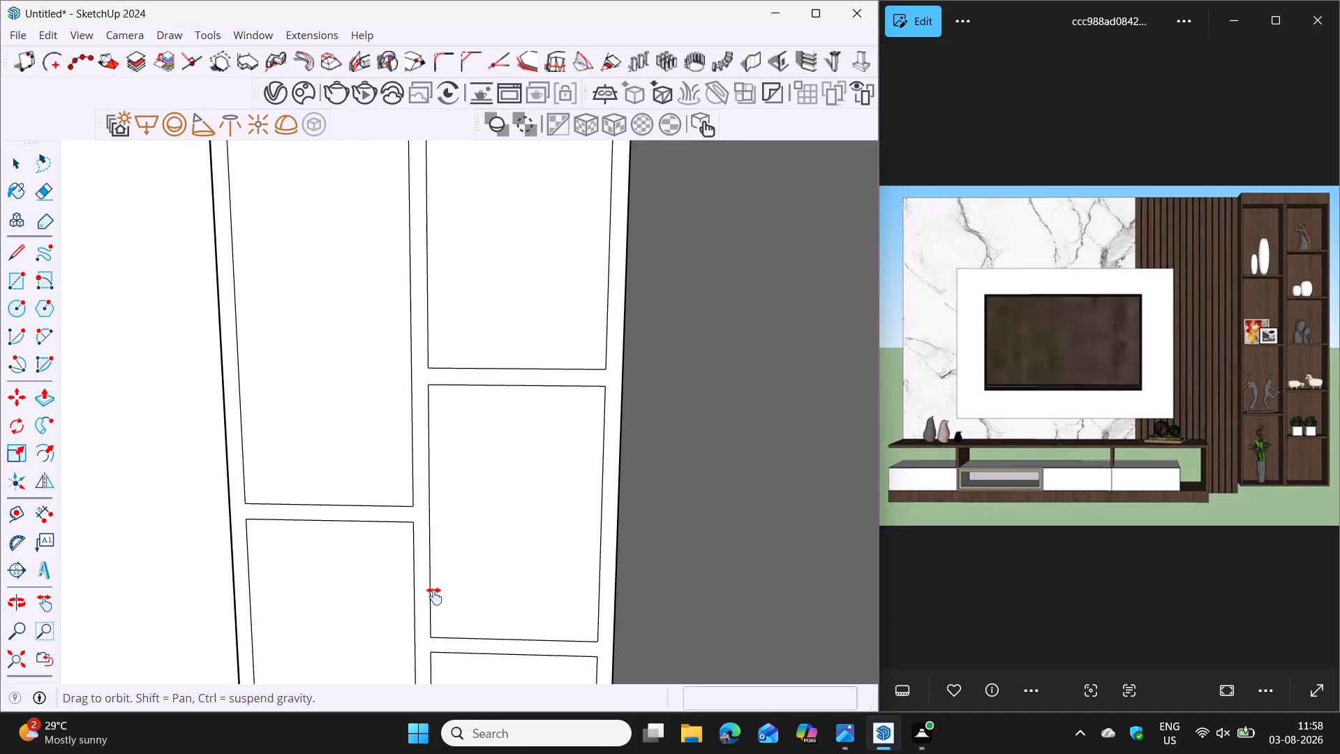
{"action": "middle_click_drag", "start_coordinate": [434, 596], "coordinate": [434, 293], "text": "shift"}
{"action": "scroll", "coordinate": [300, 557], "scroll_direction": "up", "scroll_amount": 3}
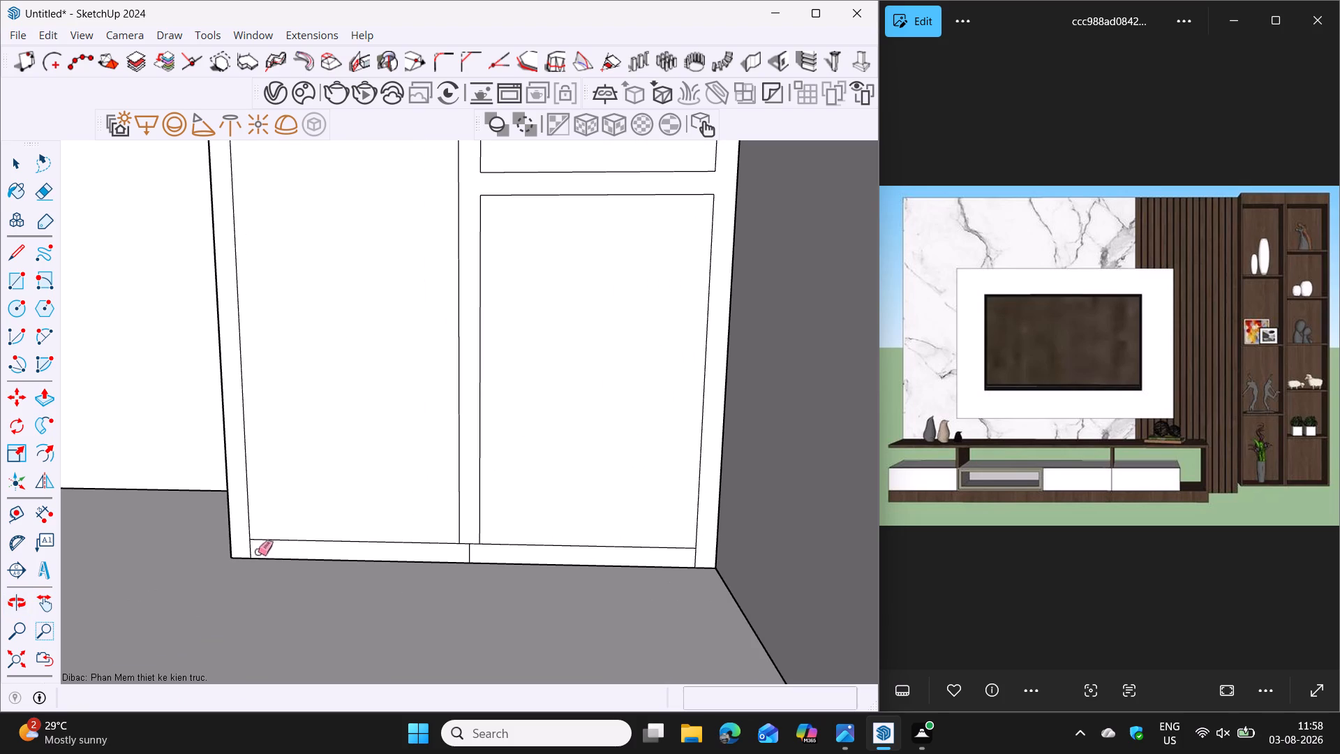
{"action": "left_click", "coordinate": [251, 550]}
{"action": "left_click_drag", "start_coordinate": [471, 552], "coordinate": [465, 553]}
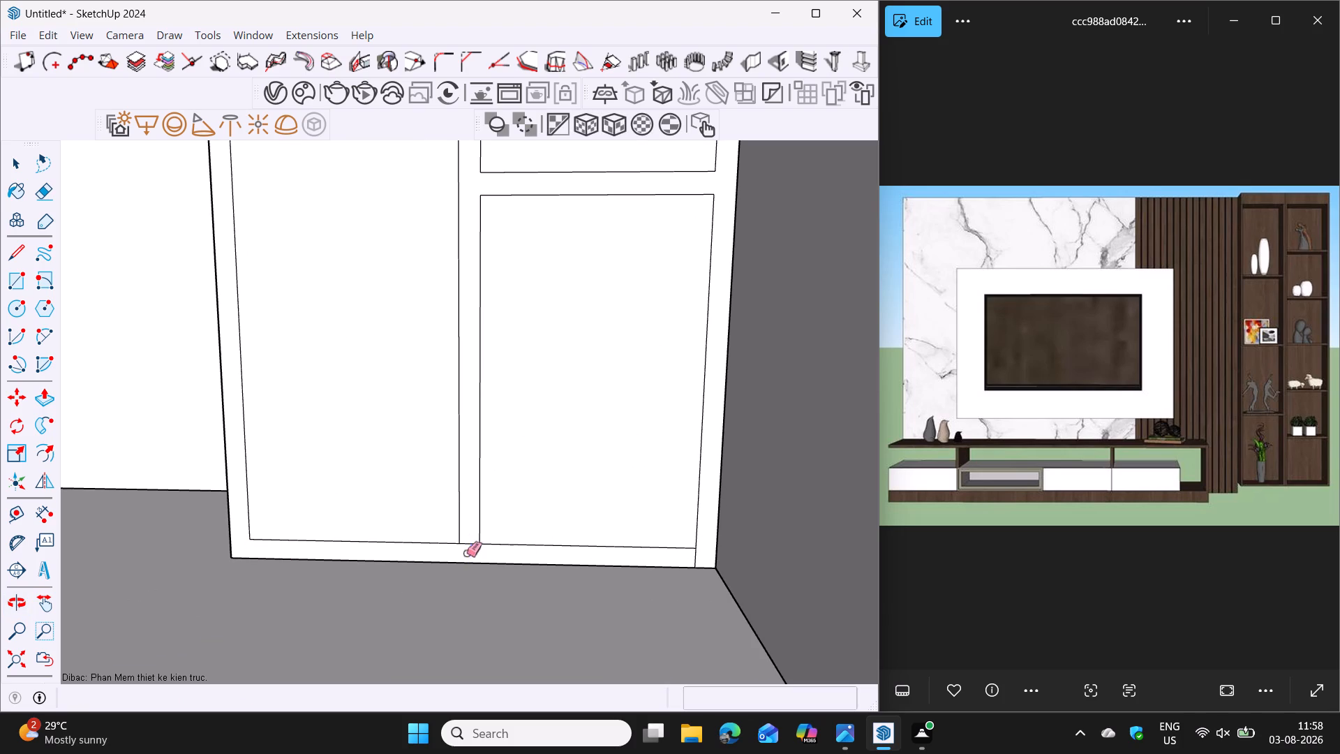
{"action": "left_click", "coordinate": [694, 558]}
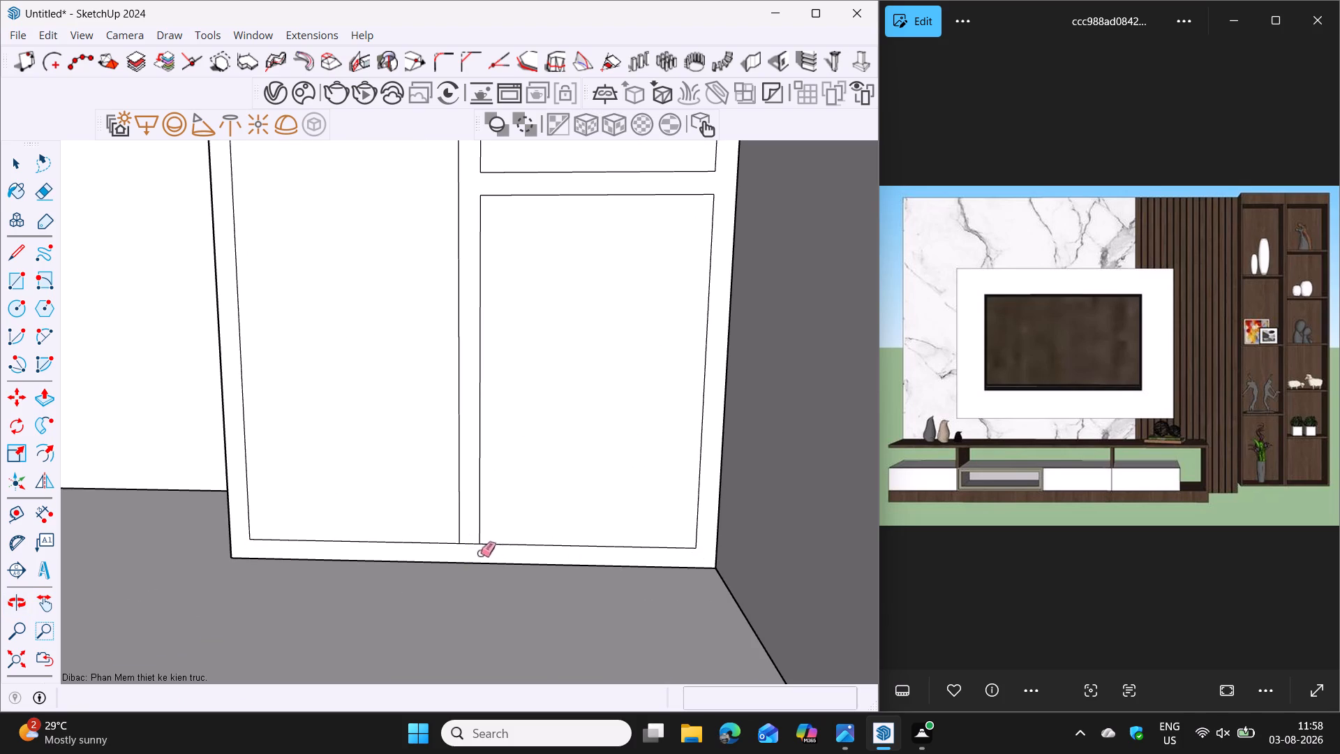
{"action": "left_click", "coordinate": [469, 547]}
Push the left column's top compartment face 10" into the shelving unit.
{"action": "scroll", "coordinate": [595, 522], "scroll_direction": "down", "scroll_amount": 5}
{"action": "scroll", "coordinate": [581, 427], "scroll_direction": "down", "scroll_amount": 5}
{"action": "scroll", "coordinate": [591, 339], "scroll_direction": "down", "scroll_amount": 5}
{"action": "middle_click_drag", "start_coordinate": [605, 279], "coordinate": [563, 480], "text": "shift"}
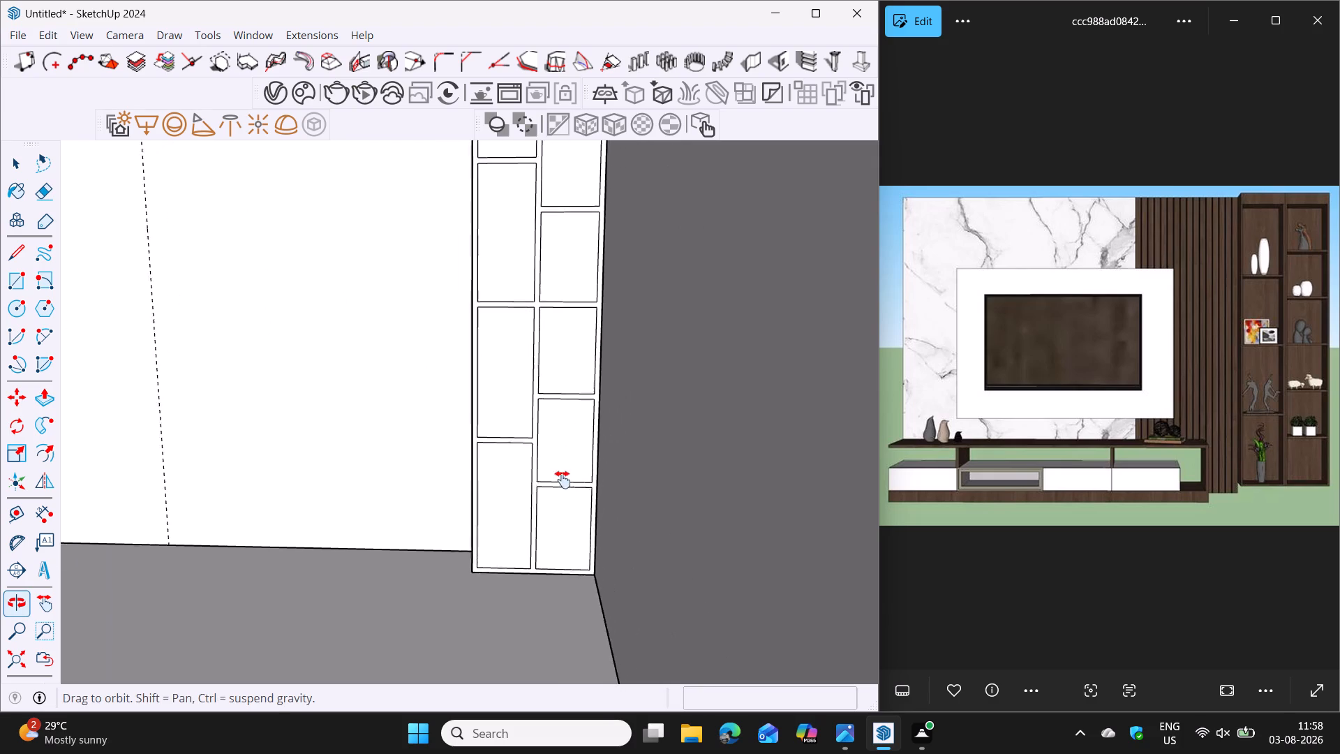
{"action": "middle_click_drag", "start_coordinate": [563, 480], "coordinate": [539, 565], "text": "shift"}
{"action": "middle_click_drag", "start_coordinate": [539, 312], "coordinate": [509, 445], "text": "shift"}
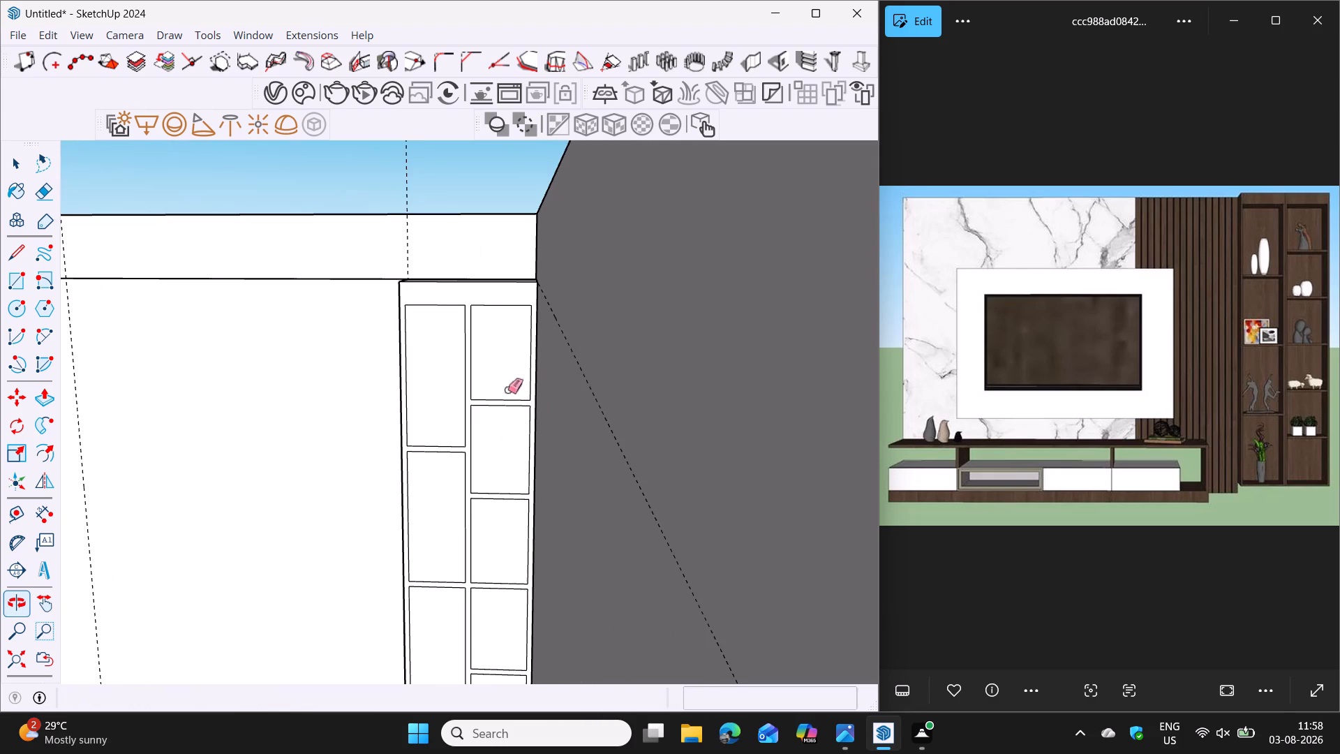
{"action": "middle_click_drag", "start_coordinate": [507, 383], "coordinate": [477, 528]}
{"action": "middle_click_drag", "start_coordinate": [442, 353], "coordinate": [440, 454], "text": "shift"}
{"action": "middle_click_drag", "start_coordinate": [435, 469], "coordinate": [479, 496]}
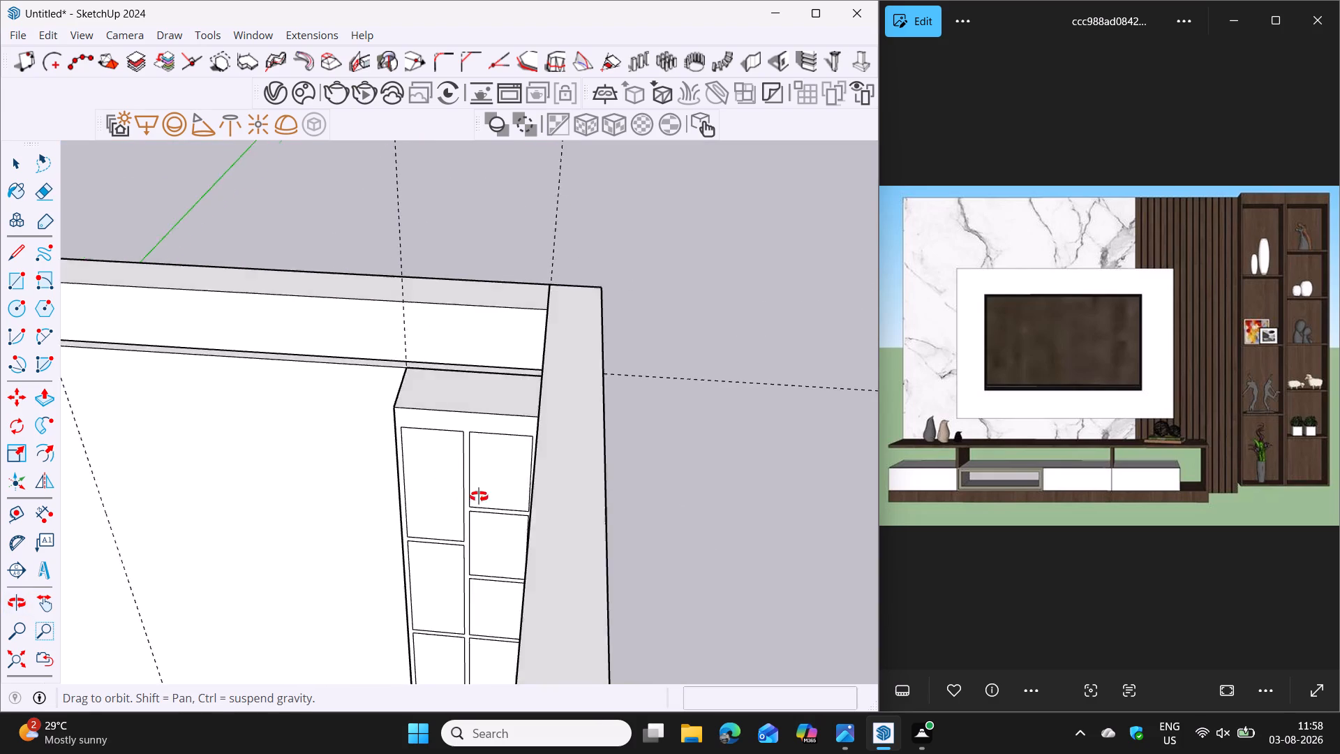
{"action": "middle_click_drag", "start_coordinate": [479, 496], "coordinate": [544, 477]}
{"action": "key", "text": "space"}
{"action": "left_click", "coordinate": [452, 482]}
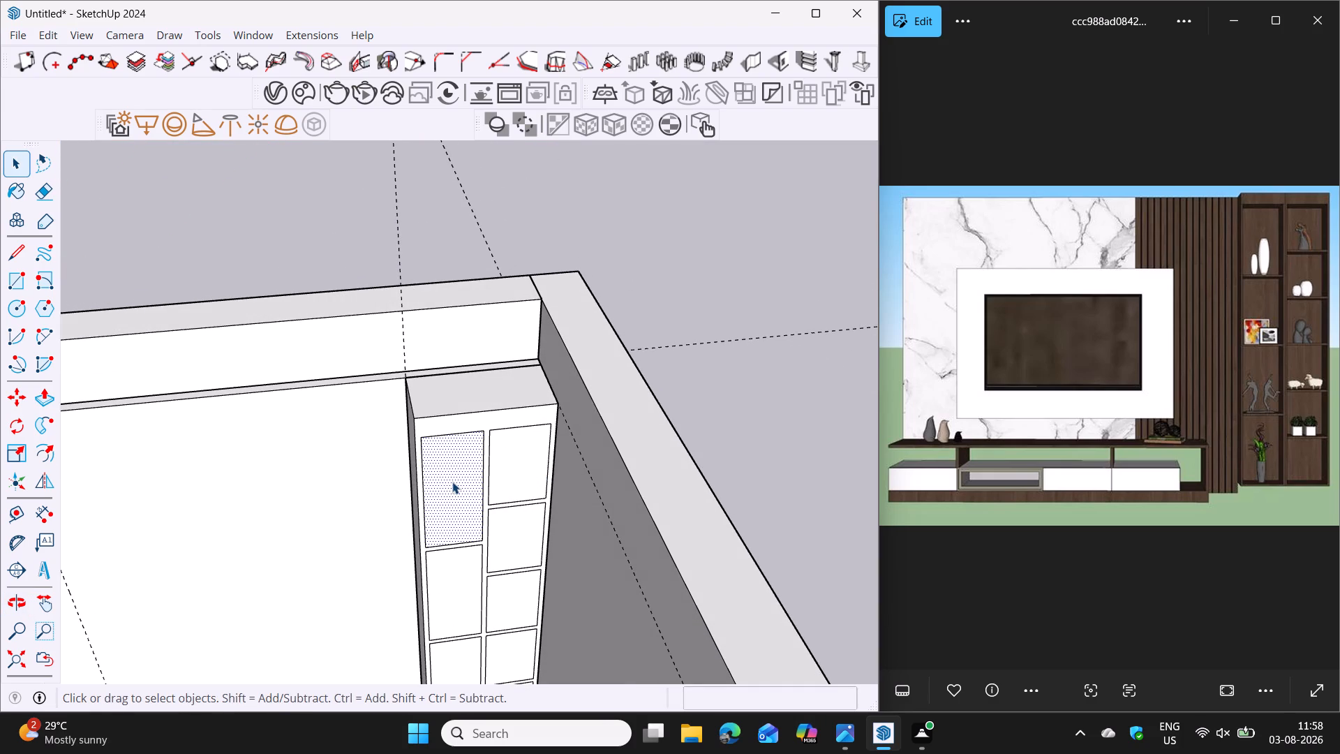
{"action": "key", "text": "p"}
{"action": "left_click", "coordinate": [452, 482]}
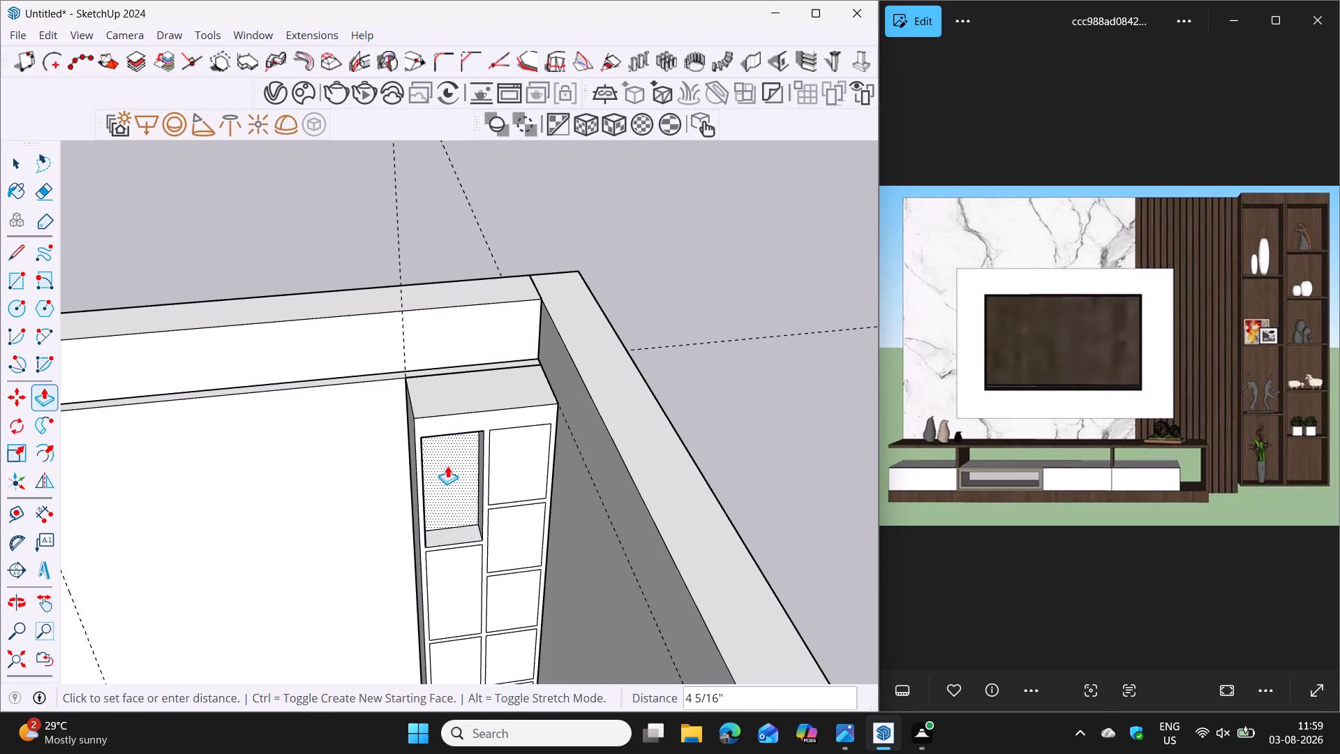
{"action": "type", "text": "10"}
{"action": "key", "text": "Return"}
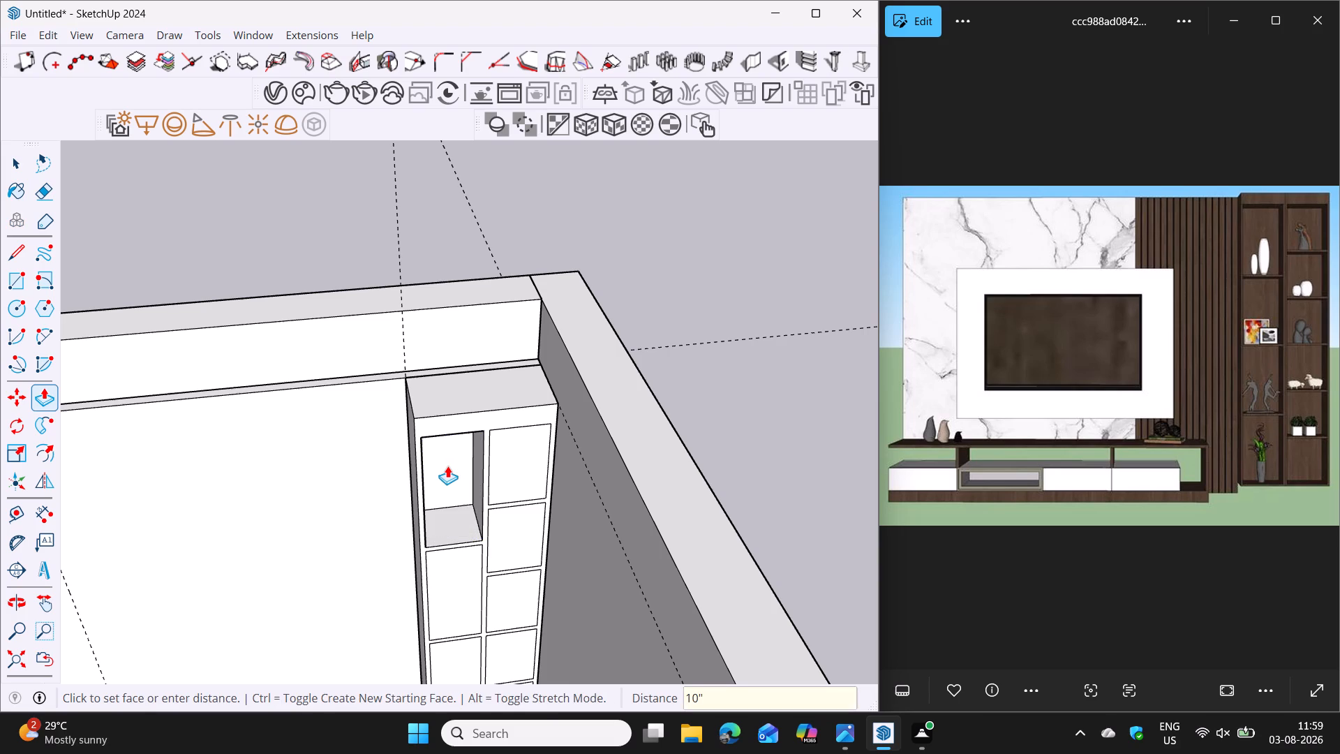
Recess the right column's top three compartments and the left column's second compartment by the same 10" depth.
{"action": "middle_click_drag", "start_coordinate": [505, 490], "coordinate": [489, 488]}
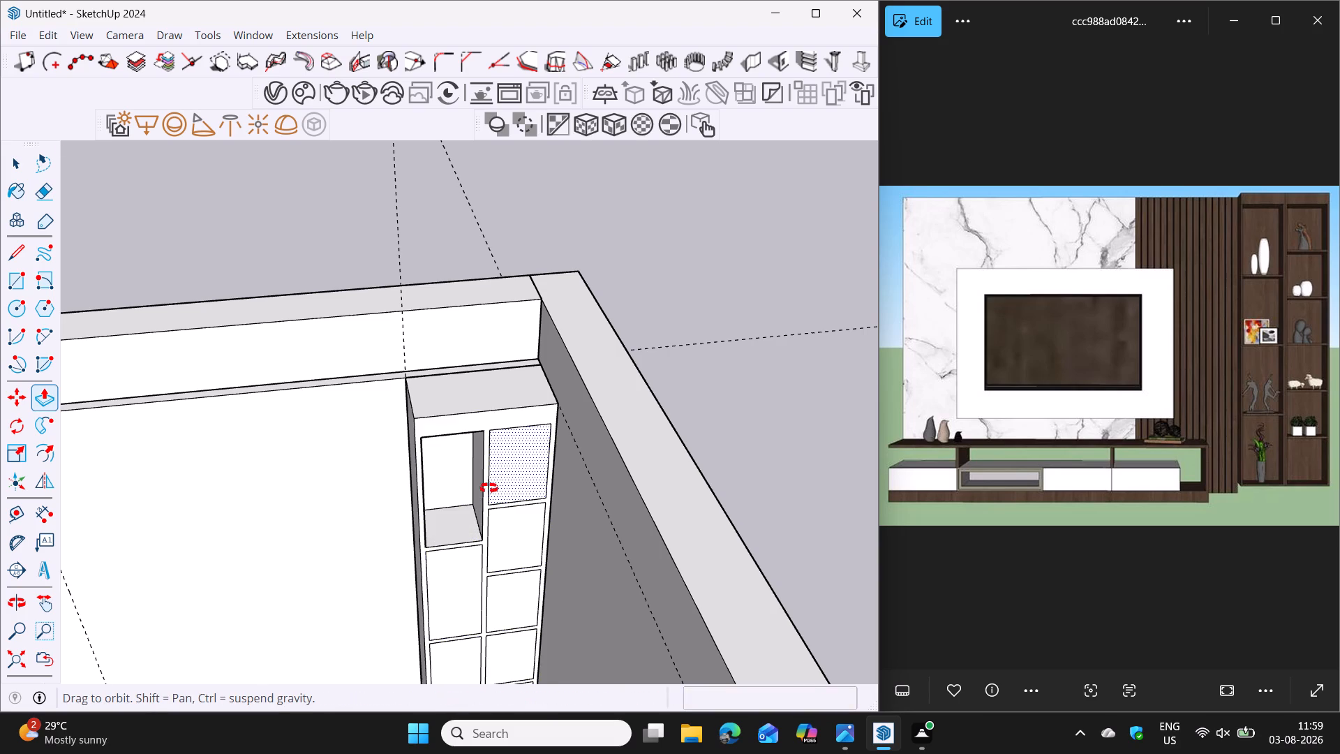
{"action": "middle_click_drag", "start_coordinate": [489, 488], "coordinate": [452, 475]}
{"action": "double_click", "coordinate": [509, 473]}
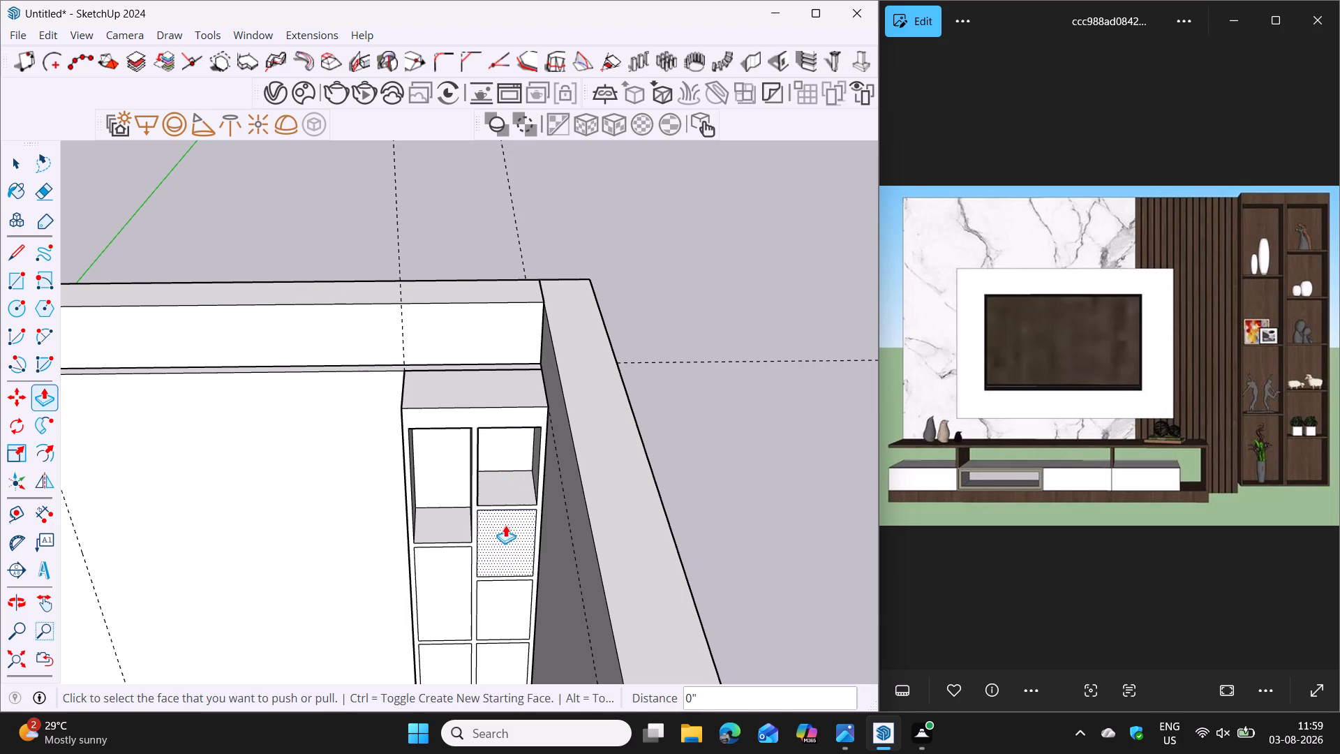
{"action": "double_click", "coordinate": [508, 547]}
{"action": "double_click", "coordinate": [454, 601]}
{"action": "double_click", "coordinate": [516, 600]}
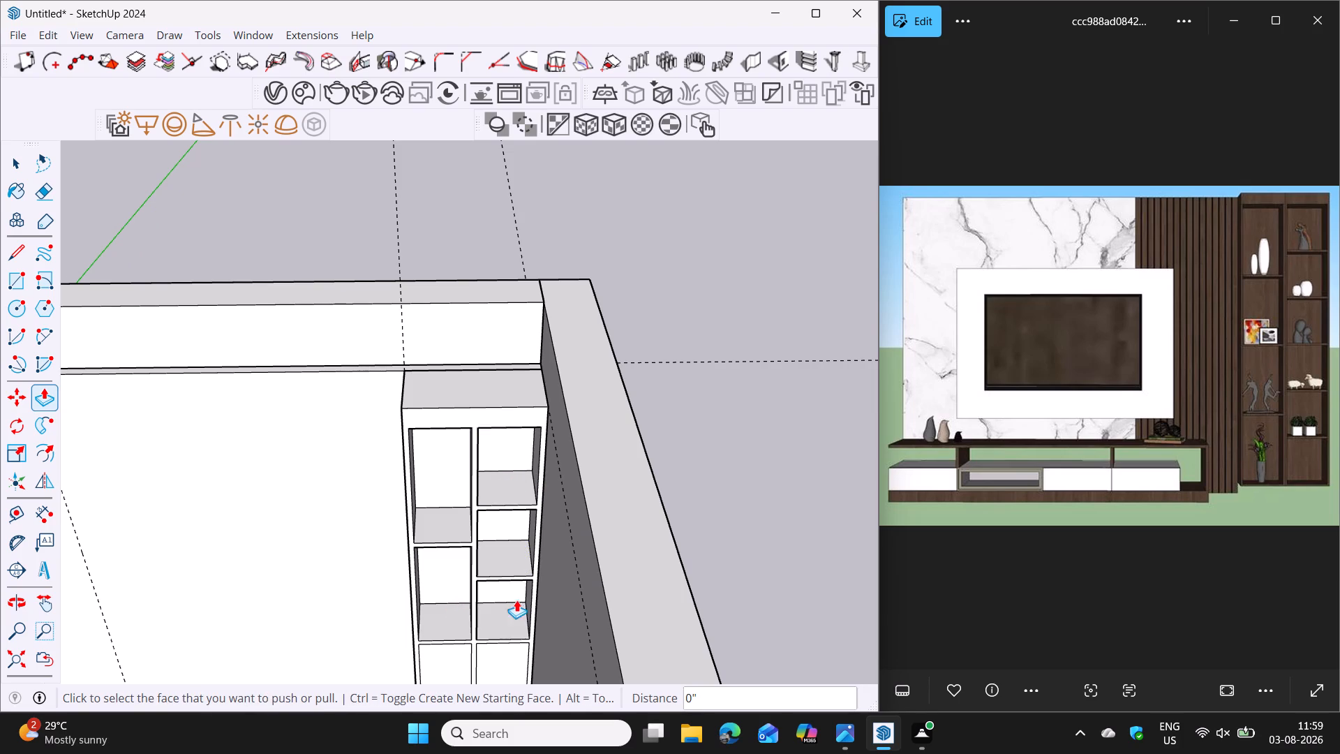
Recess the remaining lower compartments, two in the left column and three in the right, by the same 10" depth.
{"action": "scroll", "coordinate": [434, 645], "scroll_direction": "down", "scroll_amount": 3}
{"action": "middle_click_drag", "start_coordinate": [442, 648], "coordinate": [443, 478], "text": "shift"}
{"action": "middle_click_drag", "start_coordinate": [456, 505], "coordinate": [463, 482]}
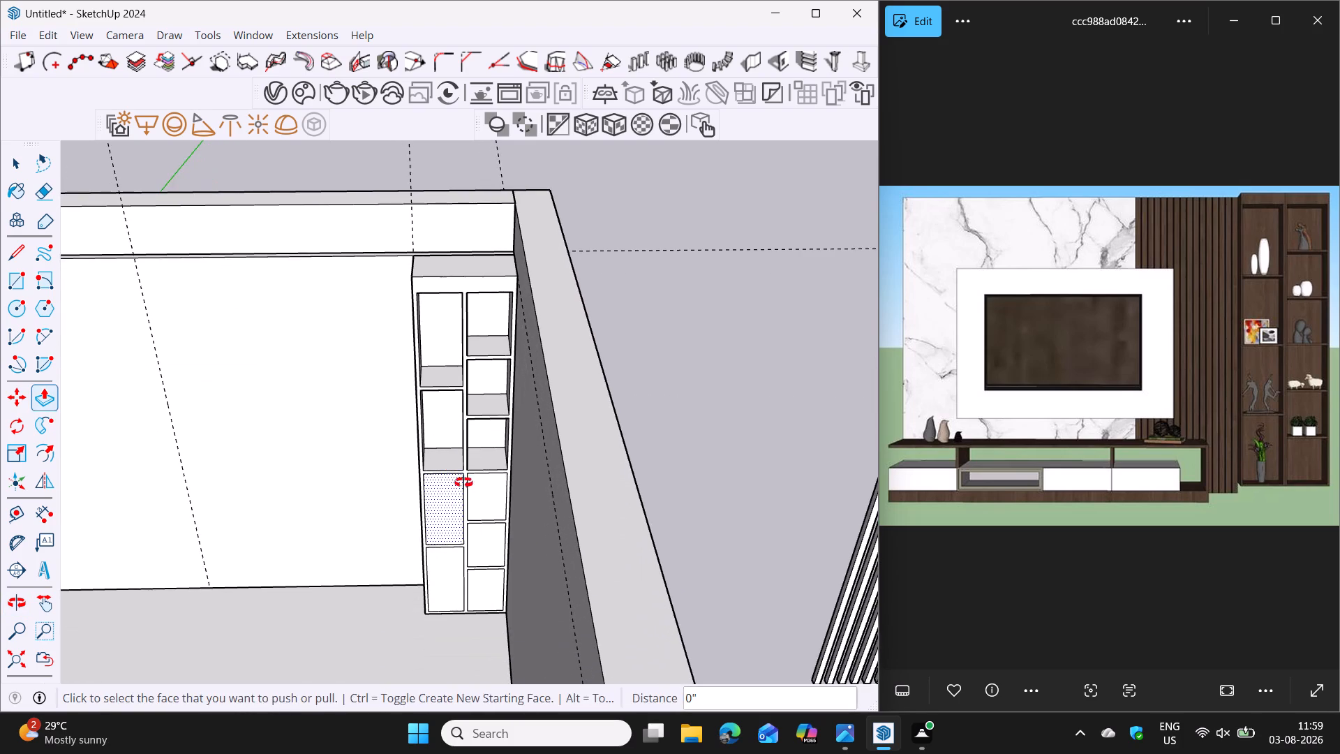
{"action": "middle_click_drag", "start_coordinate": [463, 482], "coordinate": [470, 441]}
{"action": "double_click", "coordinate": [445, 508]}
{"action": "double_click", "coordinate": [483, 494]}
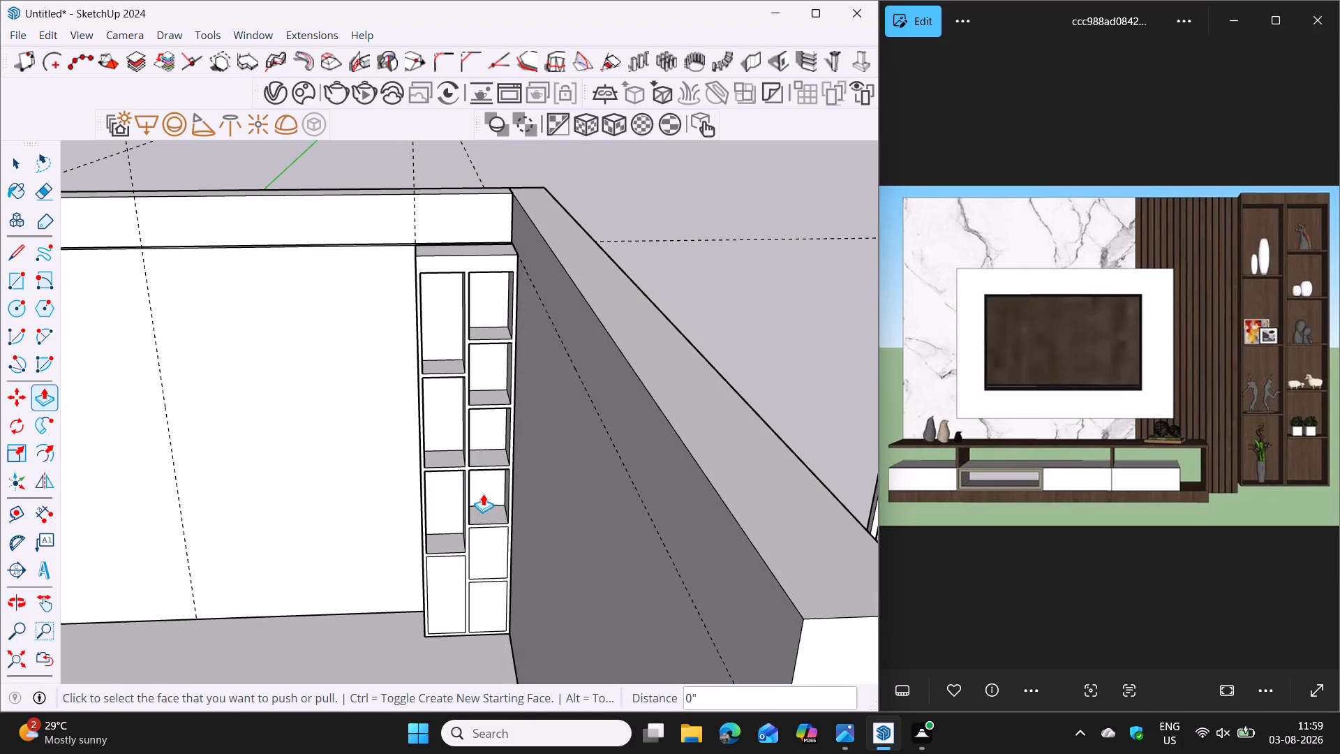
{"action": "double_click", "coordinate": [494, 545]}
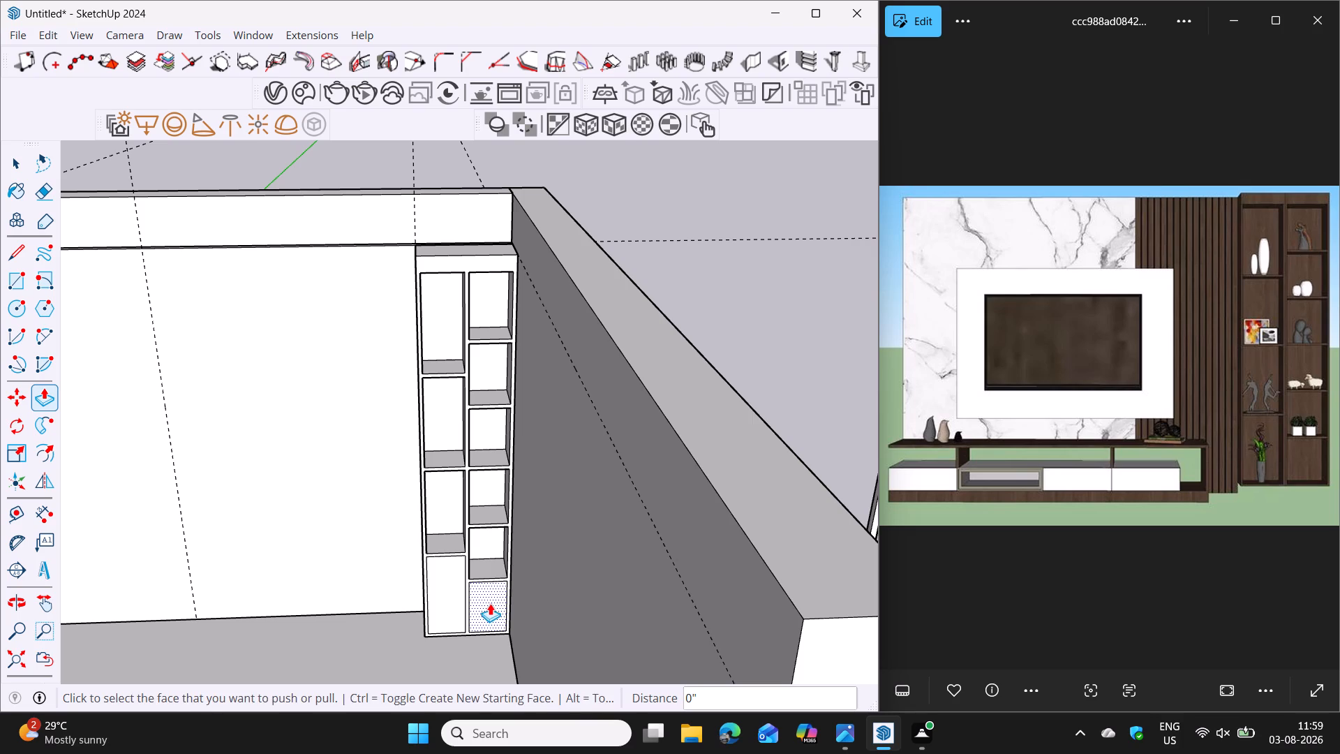
{"action": "double_click", "coordinate": [490, 603]}
{"action": "double_click", "coordinate": [447, 597]}
Select all connected geometry of the shelving unit and make it a group.
{"action": "scroll", "coordinate": [468, 606], "scroll_direction": "down", "scroll_amount": 3}
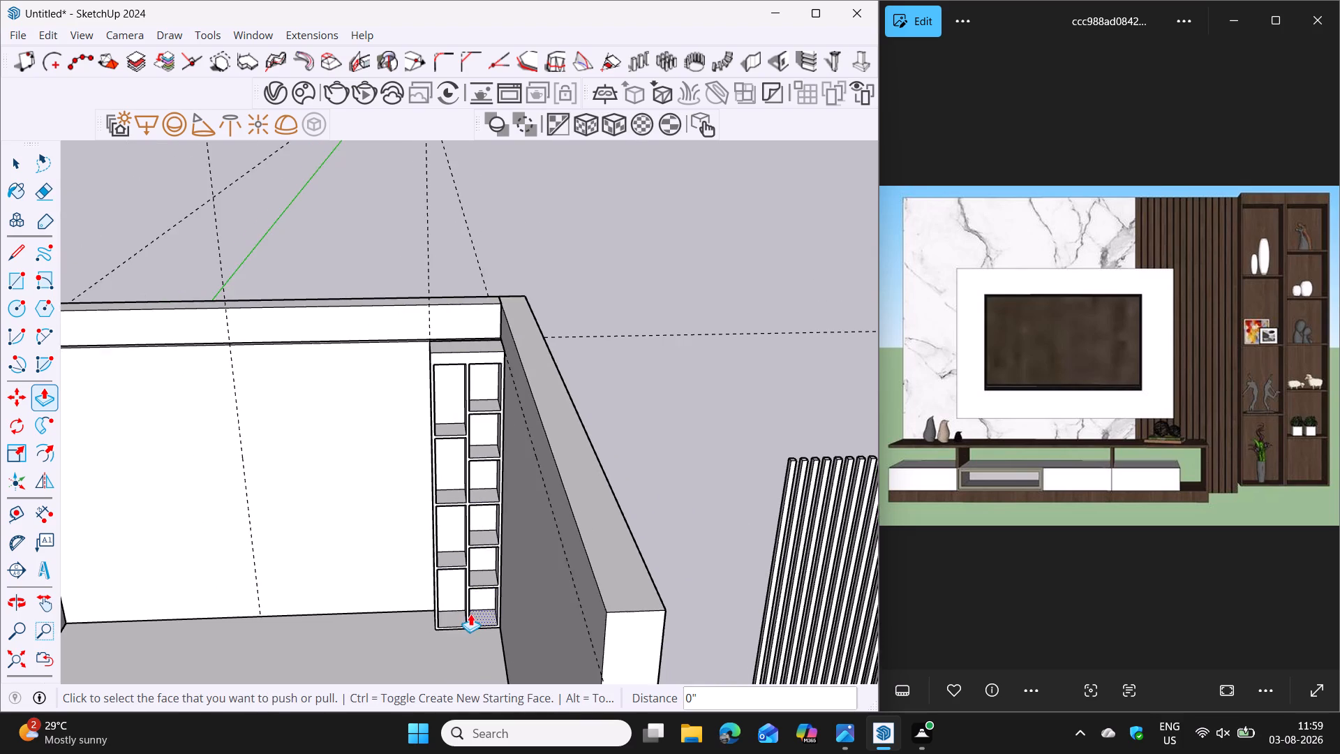
{"action": "middle_click_drag", "start_coordinate": [470, 614], "coordinate": [456, 476]}
{"action": "middle_click_drag", "start_coordinate": [457, 480], "coordinate": [488, 472], "text": "shift"}
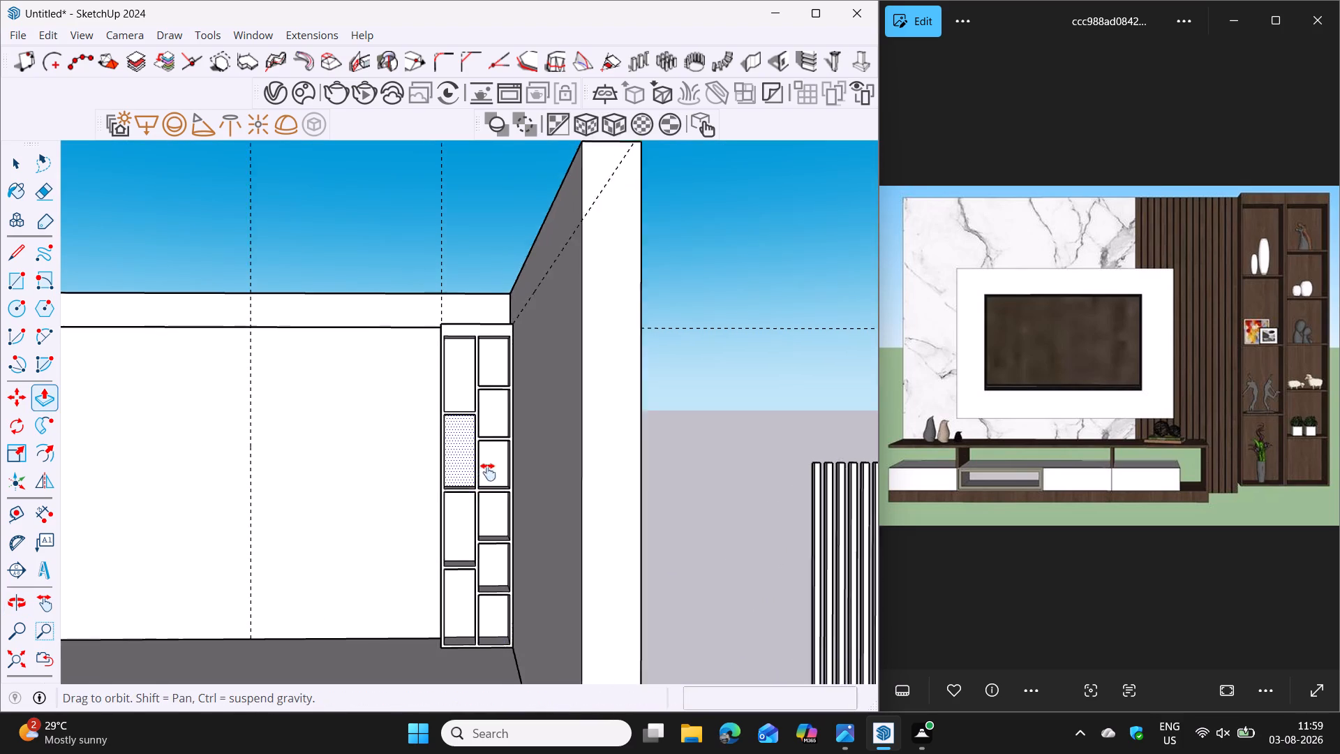
{"action": "middle_click_drag", "start_coordinate": [488, 472], "coordinate": [514, 465], "text": "shift"}
{"action": "scroll", "coordinate": [514, 465], "scroll_direction": "up", "scroll_amount": 1, "text": "shift"}
{"action": "middle_click_drag", "start_coordinate": [547, 477], "coordinate": [536, 479]}
{"action": "scroll", "coordinate": [536, 479], "scroll_direction": "up", "scroll_amount": 1}
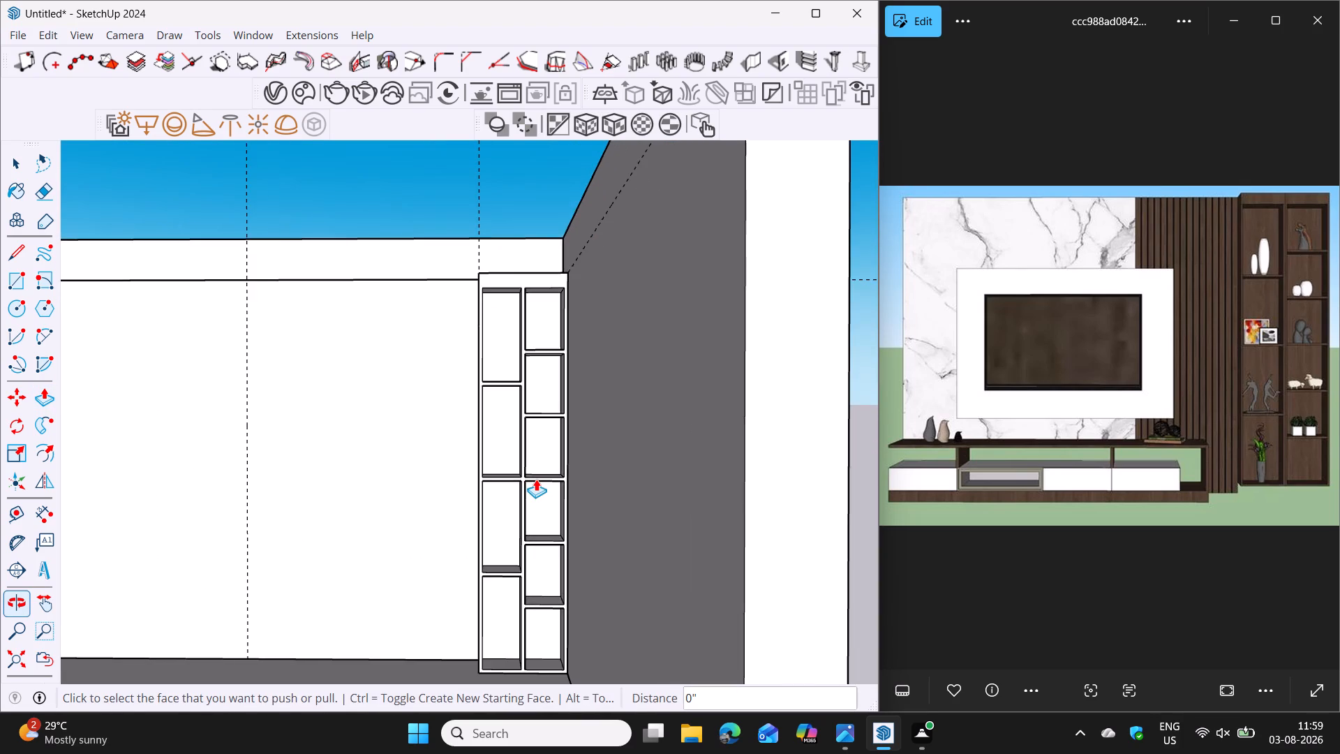
{"action": "scroll", "coordinate": [536, 480], "scroll_direction": "up", "scroll_amount": 2}
{"action": "middle_click_drag", "start_coordinate": [535, 518], "coordinate": [535, 545]}
{"action": "middle_click_drag", "start_coordinate": [534, 556], "coordinate": [529, 508], "text": "shift"}
{"action": "middle_click_drag", "start_coordinate": [529, 508], "coordinate": [532, 524], "text": "shift"}
{"action": "key", "text": "space"}
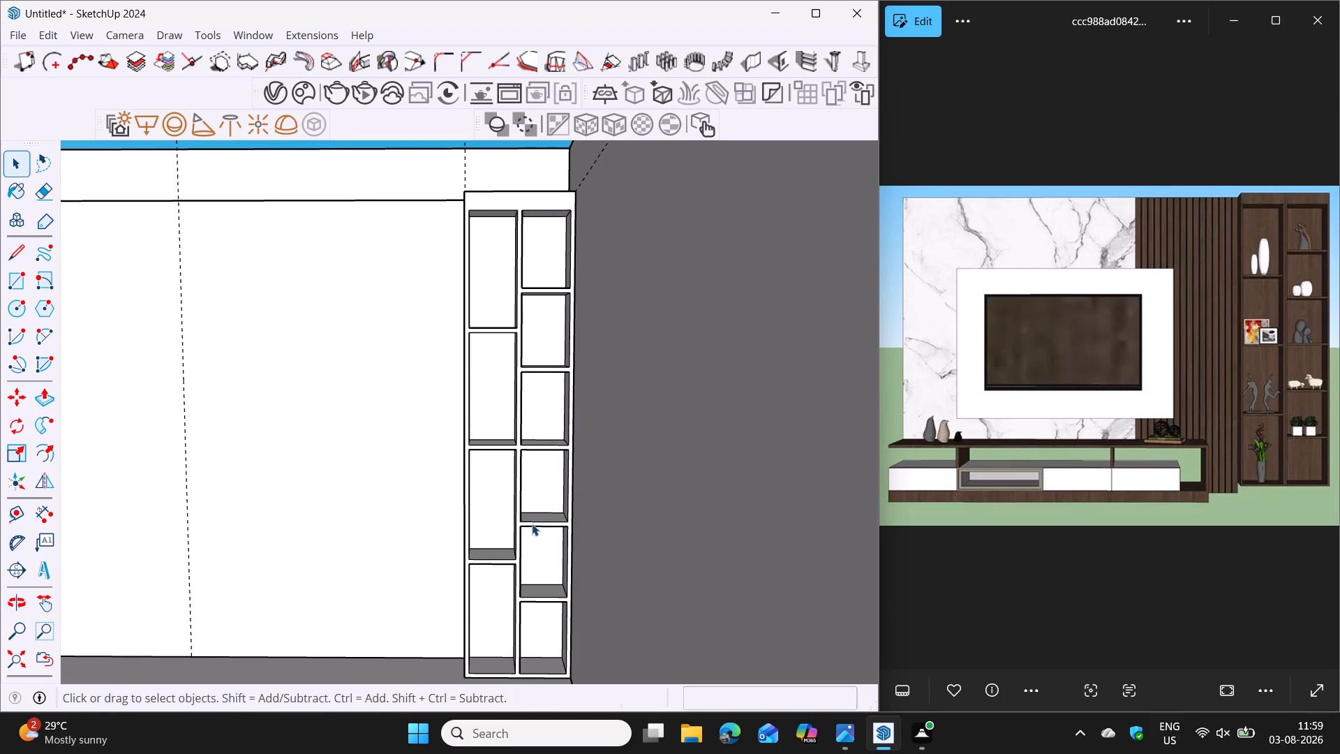
{"action": "triple_click", "coordinate": [516, 557]}
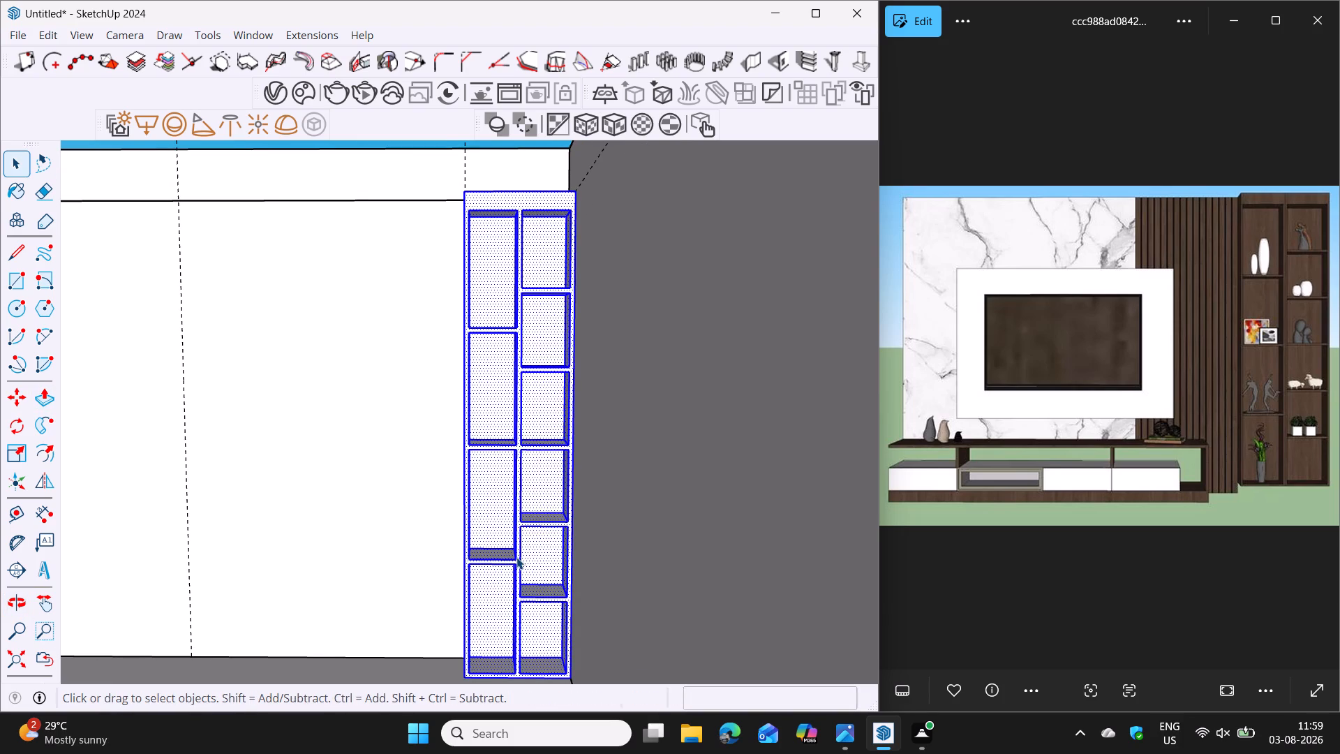
{"action": "right_click", "coordinate": [516, 557]}
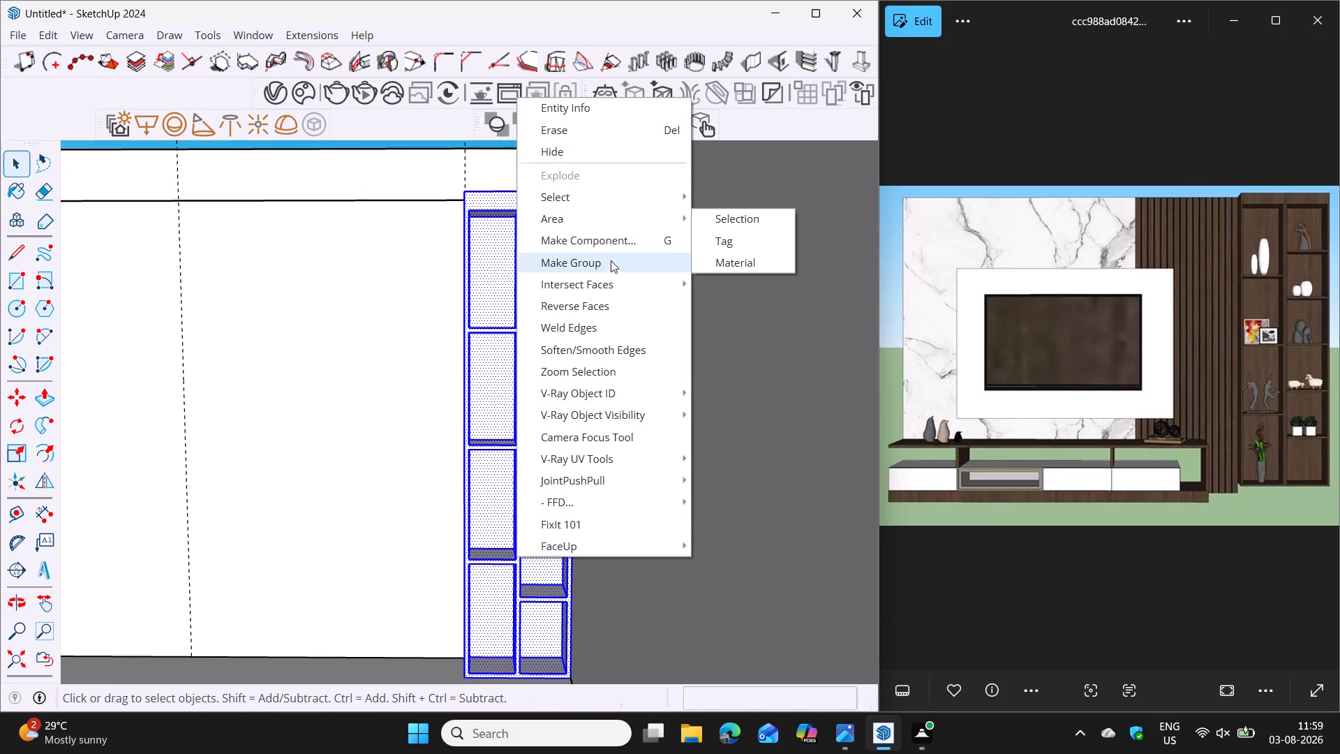
{"action": "left_click", "coordinate": [611, 262]}
{"action": "scroll", "coordinate": [479, 389], "scroll_direction": "down", "scroll_amount": 6}
{"action": "middle_click_drag", "start_coordinate": [485, 399], "coordinate": [485, 434]}
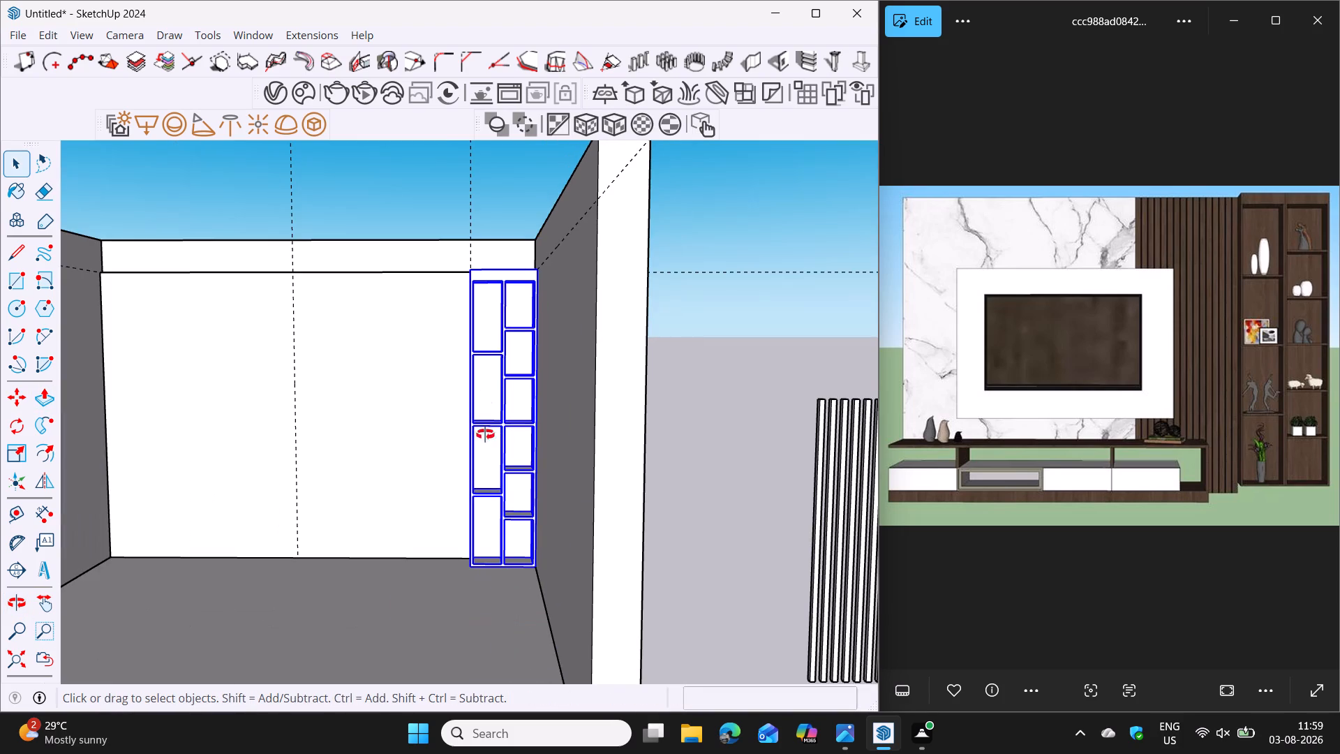
{"action": "middle_click_drag", "start_coordinate": [485, 434], "coordinate": [478, 494]}
{"action": "left_click", "coordinate": [667, 212]}
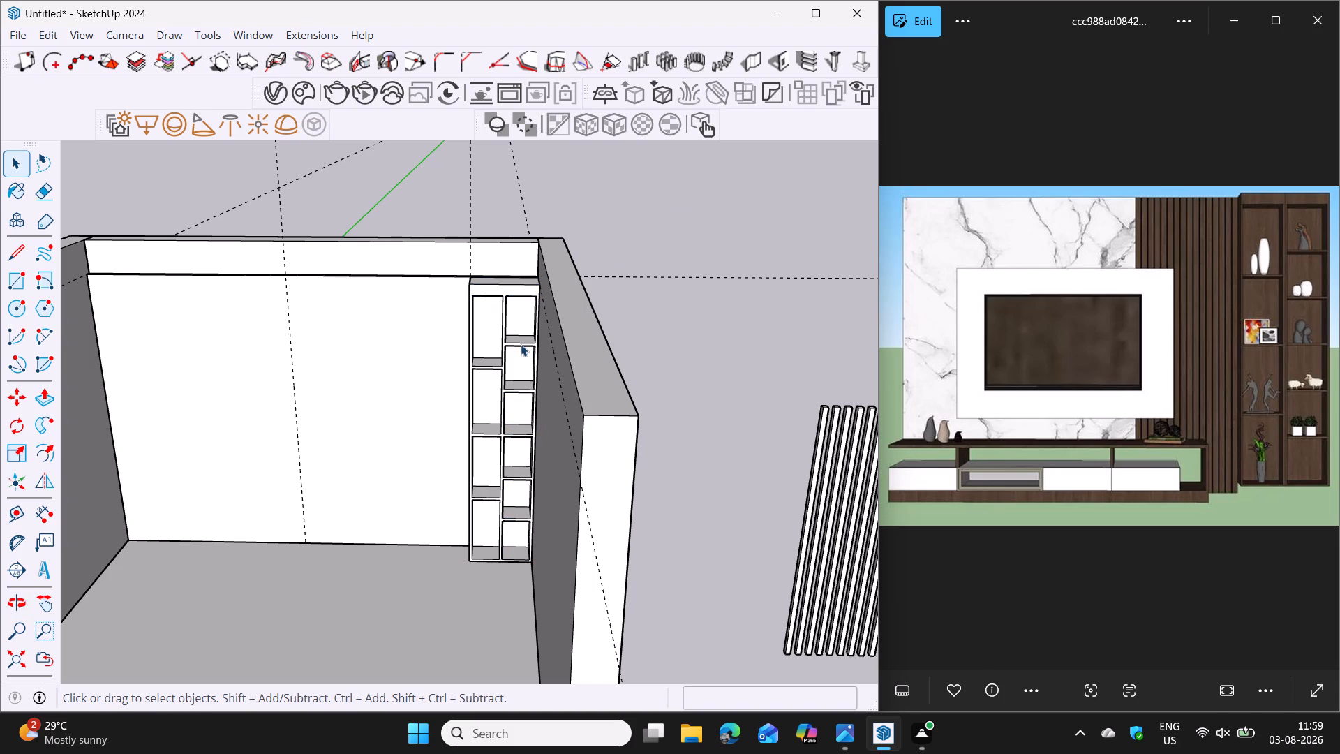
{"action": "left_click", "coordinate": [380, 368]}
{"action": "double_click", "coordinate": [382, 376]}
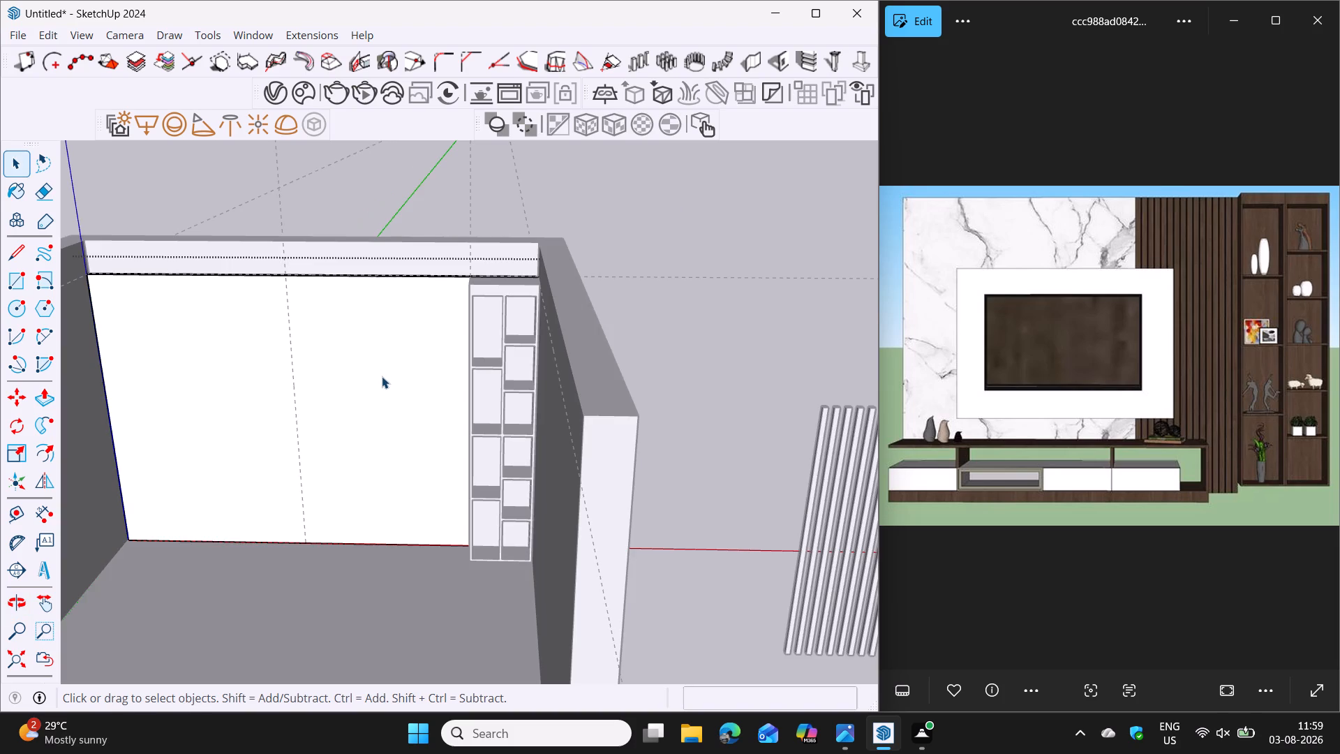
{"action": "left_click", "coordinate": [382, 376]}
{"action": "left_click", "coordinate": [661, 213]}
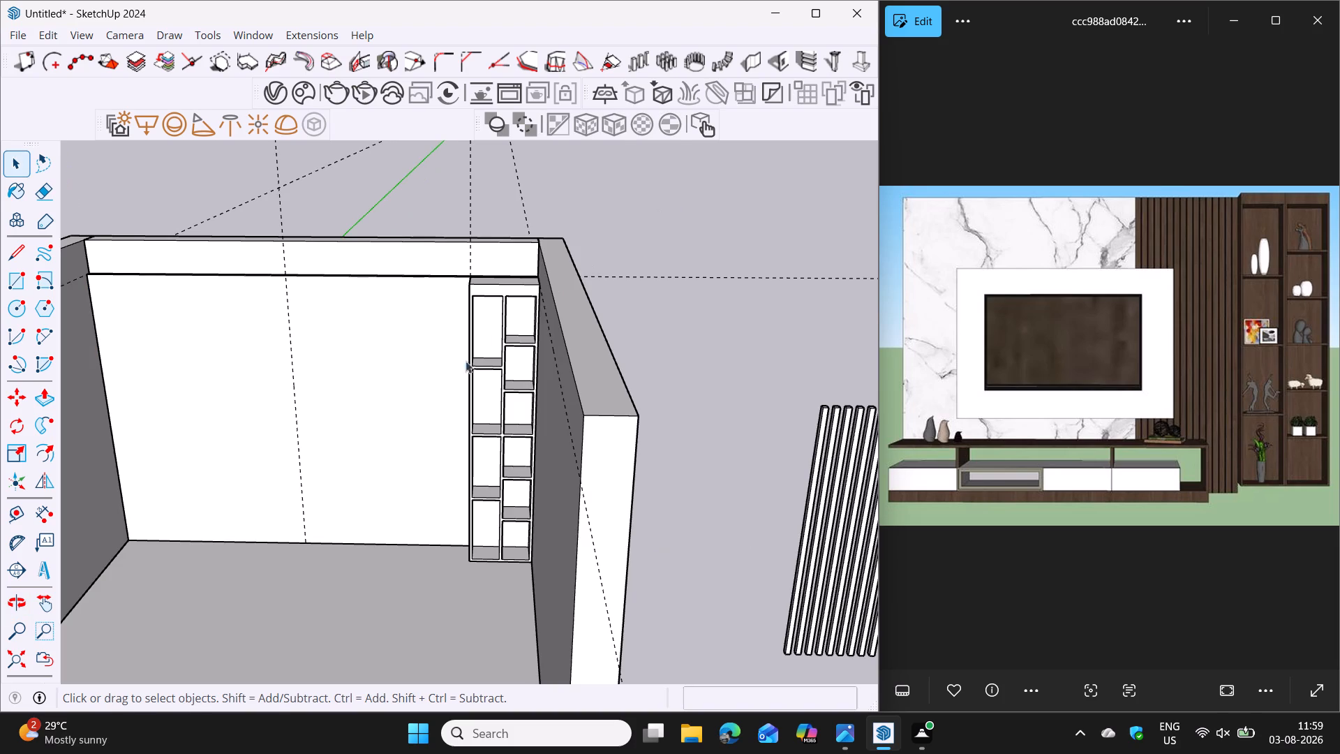
Draw a 1' by 9'6" rectangle on the floor along the back wall, starting at the corner with the left wall.
{"action": "middle_click_drag", "start_coordinate": [505, 402], "coordinate": [542, 352], "text": "shift"}
{"action": "middle_click_drag", "start_coordinate": [526, 382], "coordinate": [544, 355]}
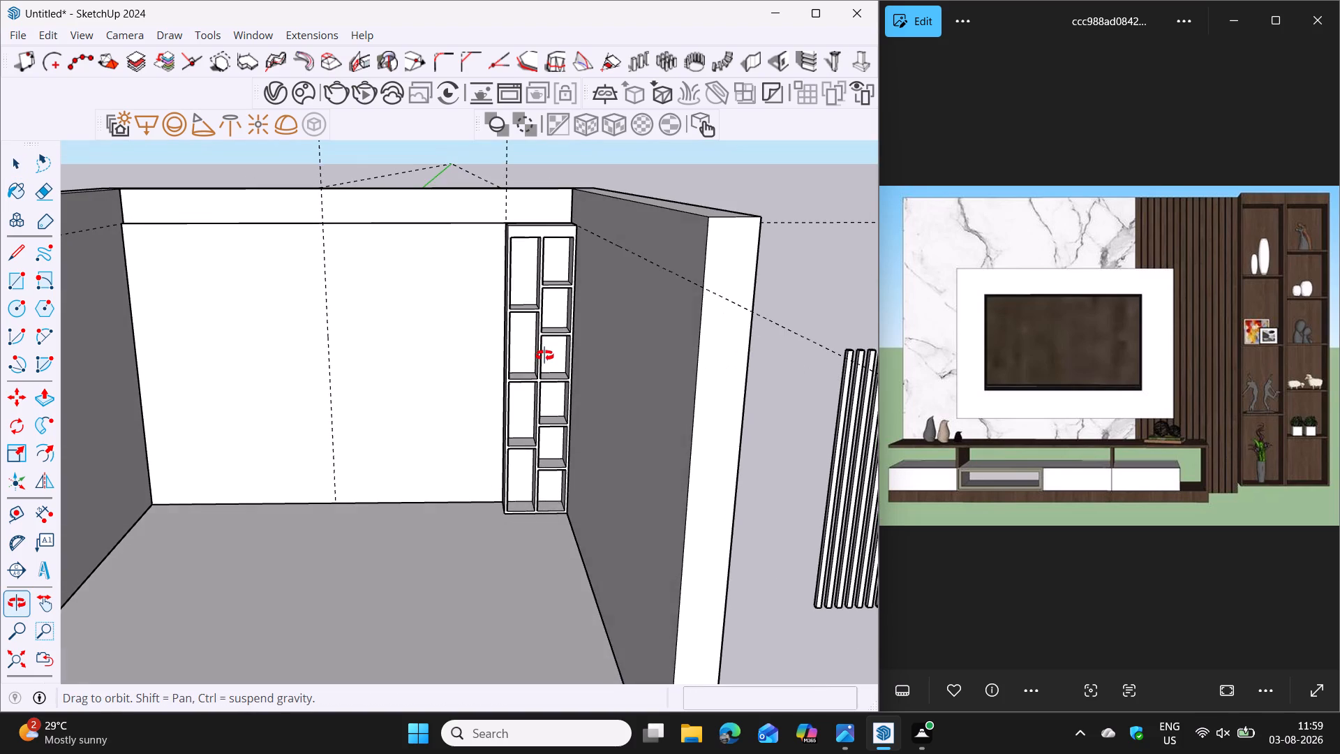
{"action": "middle_click_drag", "start_coordinate": [544, 355], "coordinate": [514, 366]}
{"action": "middle_click_drag", "start_coordinate": [496, 371], "coordinate": [572, 341], "text": "shift"}
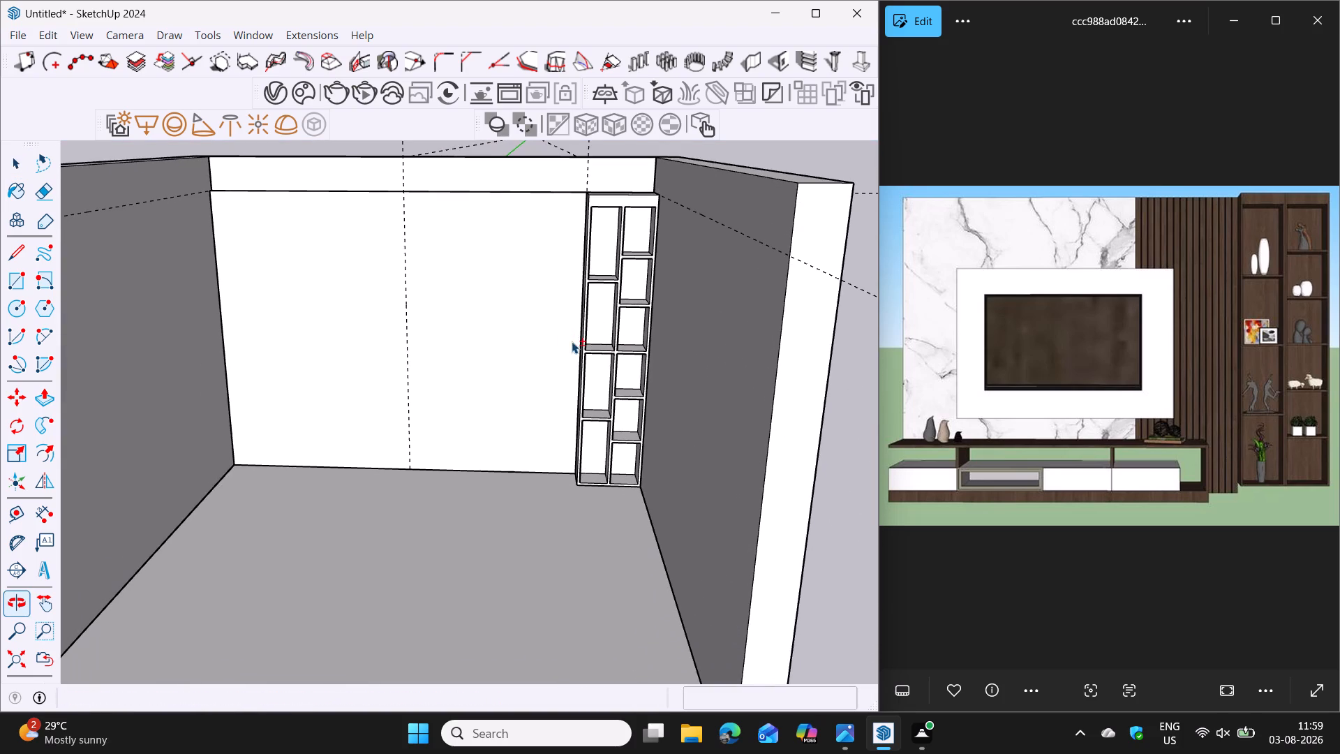
{"action": "middle_click_drag", "start_coordinate": [567, 344], "coordinate": [556, 361]}
{"action": "middle_click_drag", "start_coordinate": [507, 375], "coordinate": [545, 353], "text": "shift"}
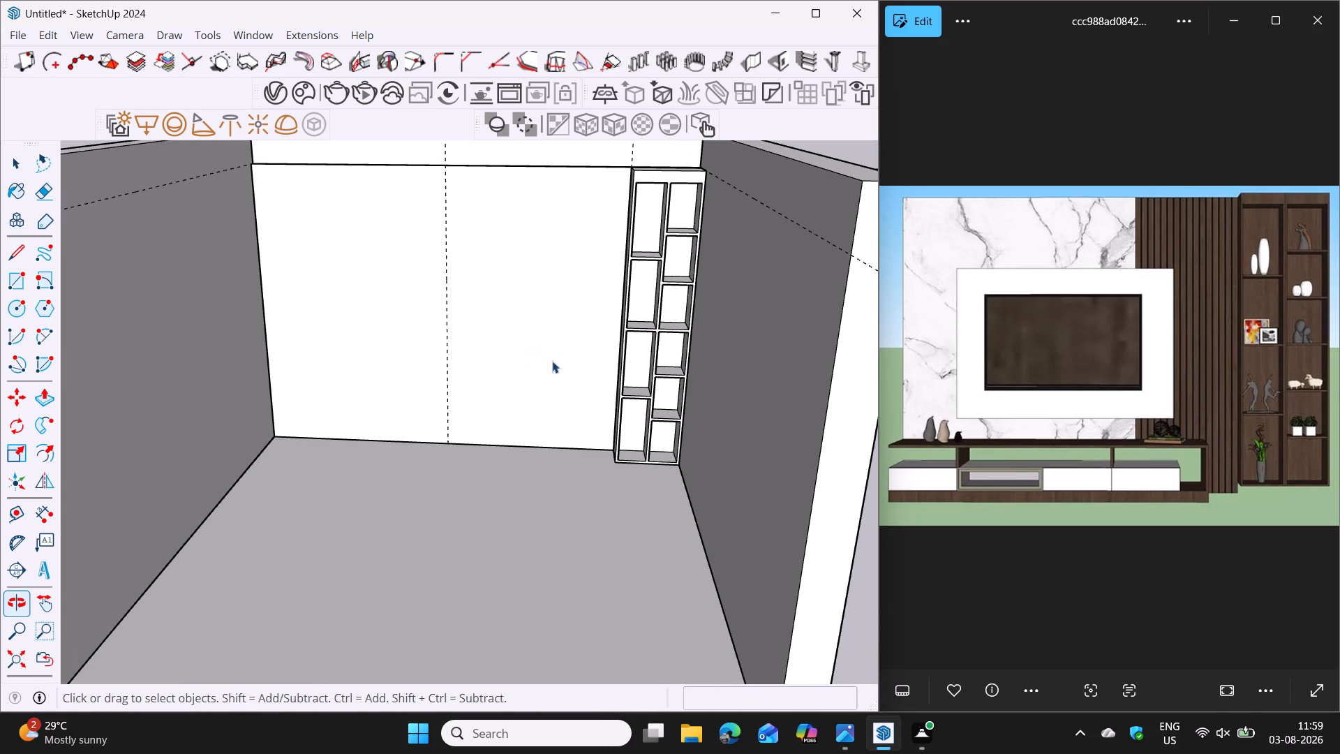
{"action": "middle_click_drag", "start_coordinate": [552, 331], "coordinate": [560, 408], "text": "shift"}
{"action": "middle_click_drag", "start_coordinate": [546, 420], "coordinate": [560, 333]}
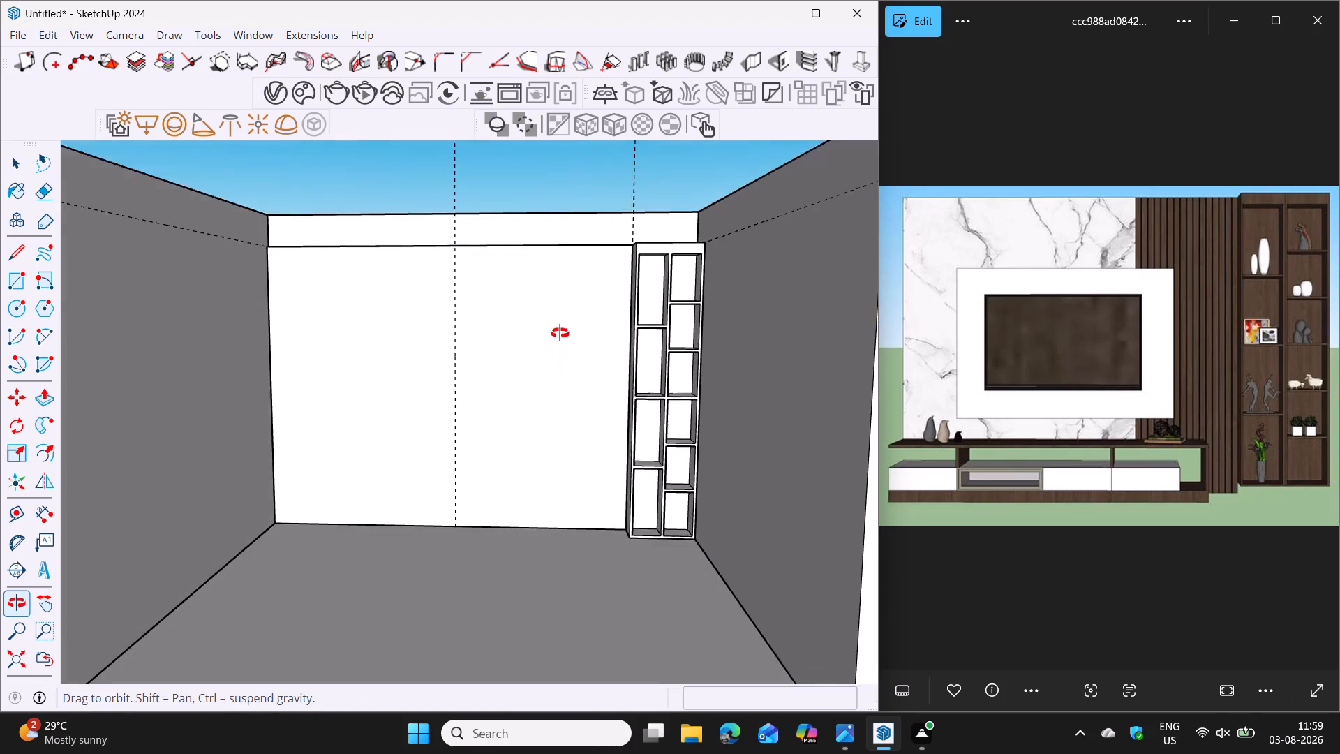
{"action": "middle_click_drag", "start_coordinate": [560, 333], "coordinate": [560, 330]}
{"action": "scroll", "coordinate": [509, 384], "scroll_direction": "up", "scroll_amount": 3}
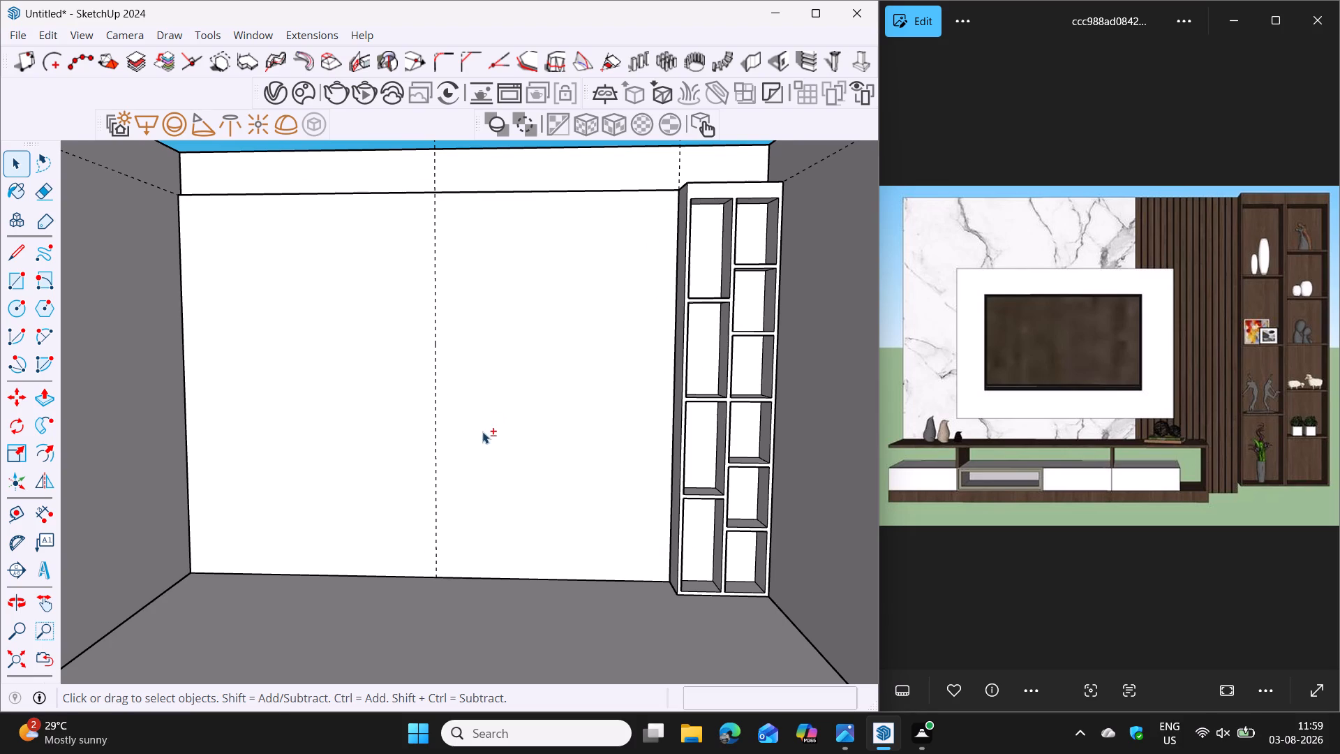
{"action": "middle_click_drag", "start_coordinate": [482, 431], "coordinate": [576, 390], "text": "shift"}
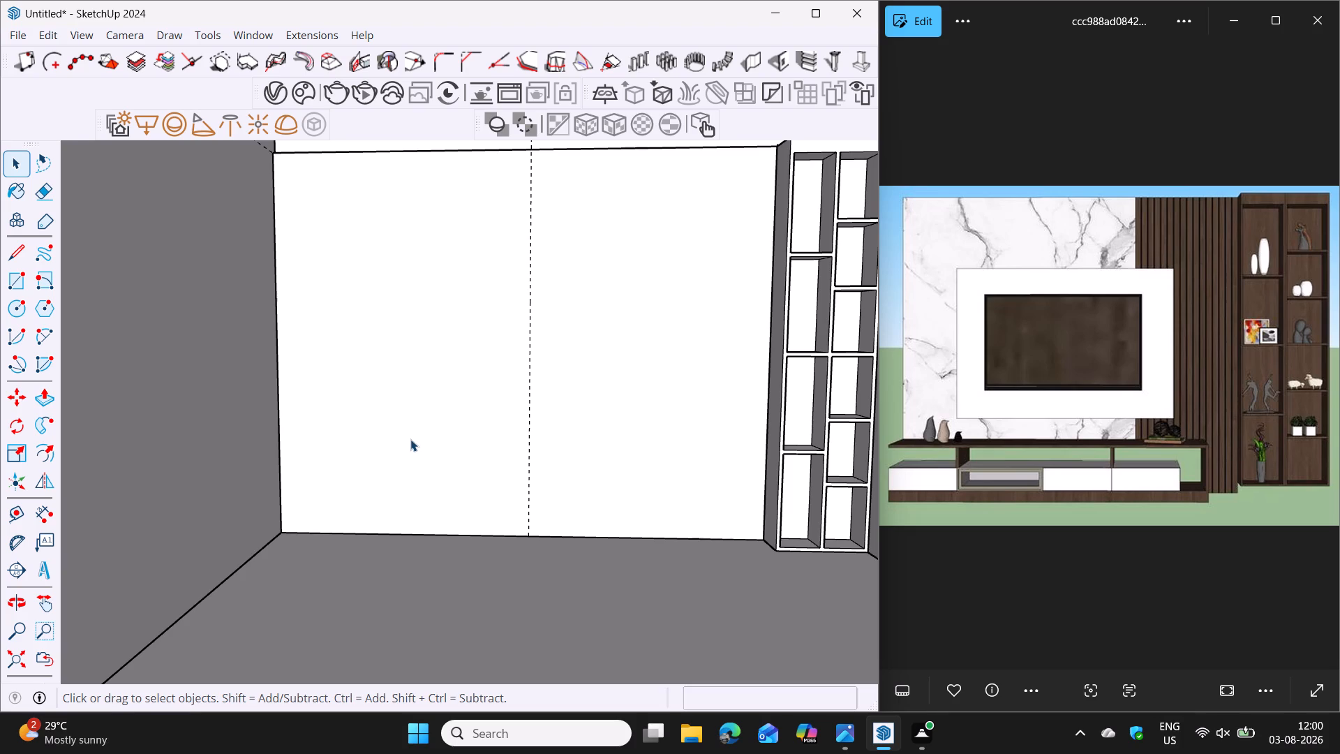
{"action": "key", "text": "r"}
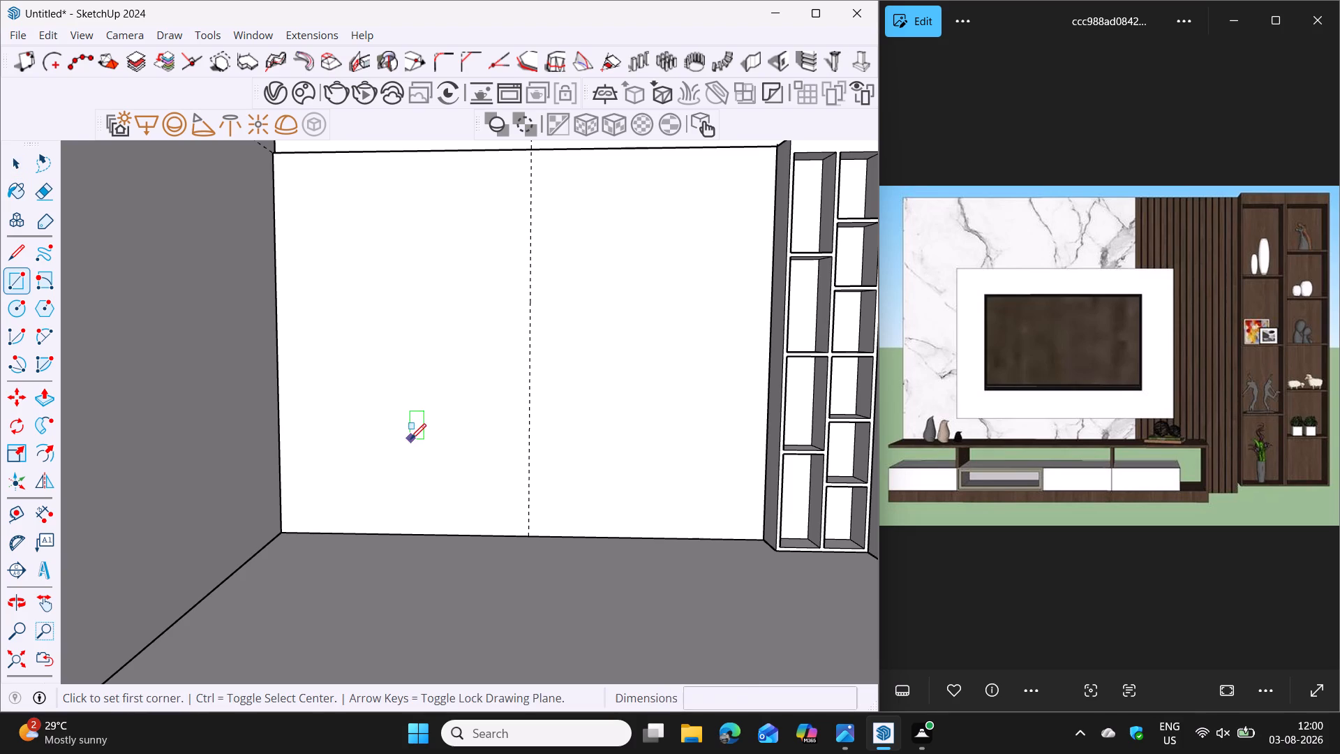
{"action": "middle_click_drag", "start_coordinate": [469, 467], "coordinate": [471, 528]}
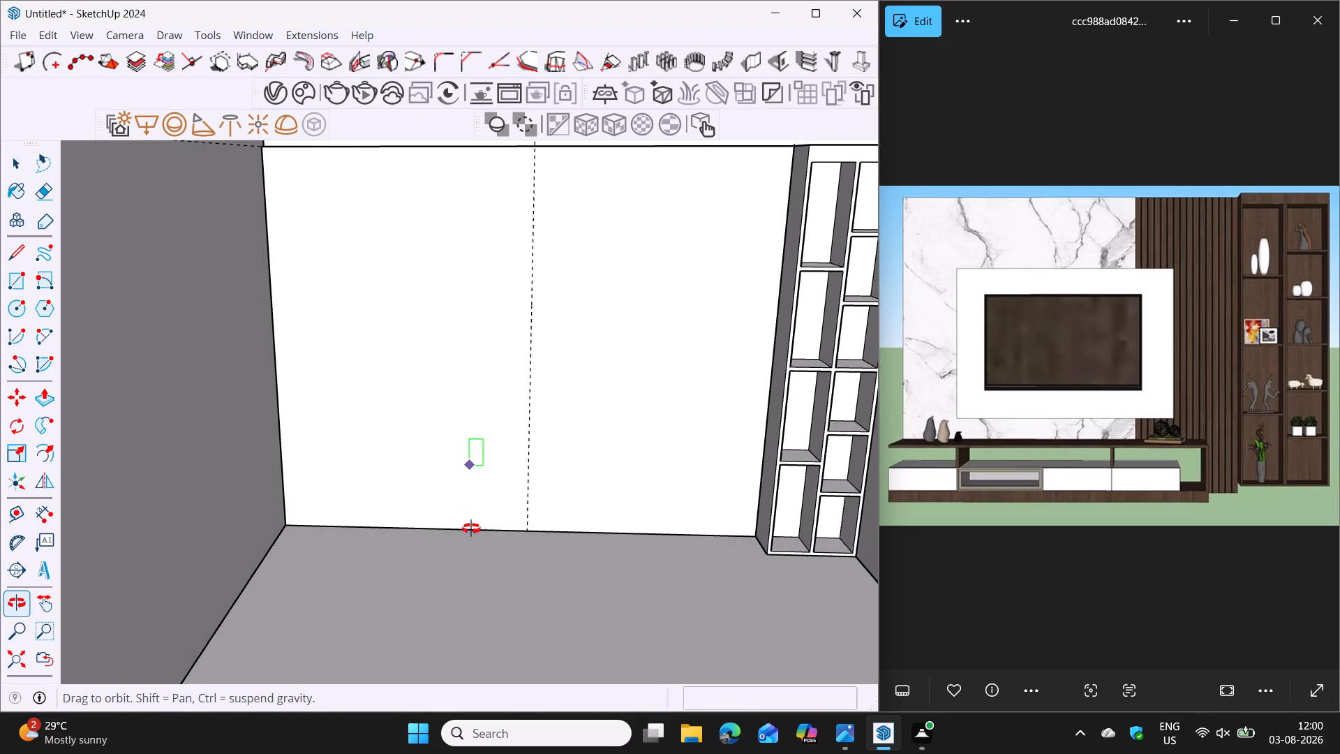
{"action": "middle_click_drag", "start_coordinate": [471, 528], "coordinate": [477, 561]}
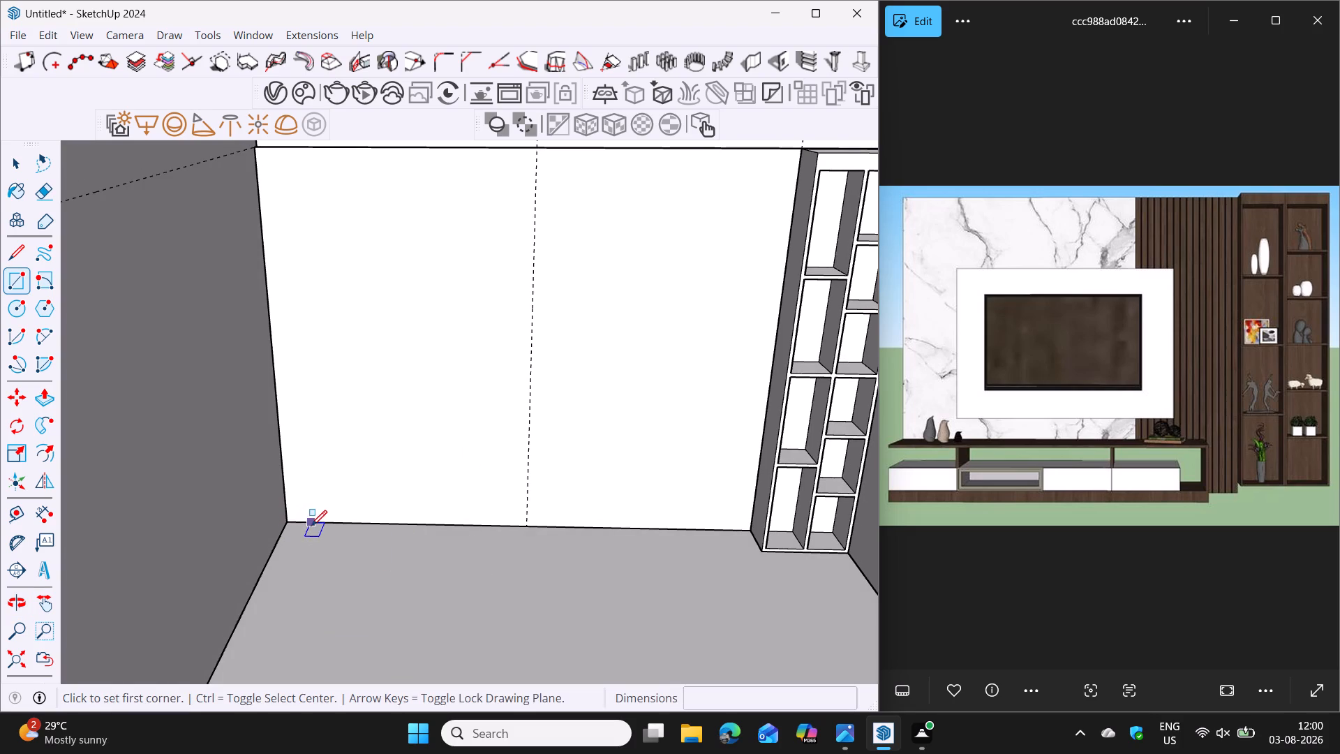
{"action": "left_click", "coordinate": [288, 522]}
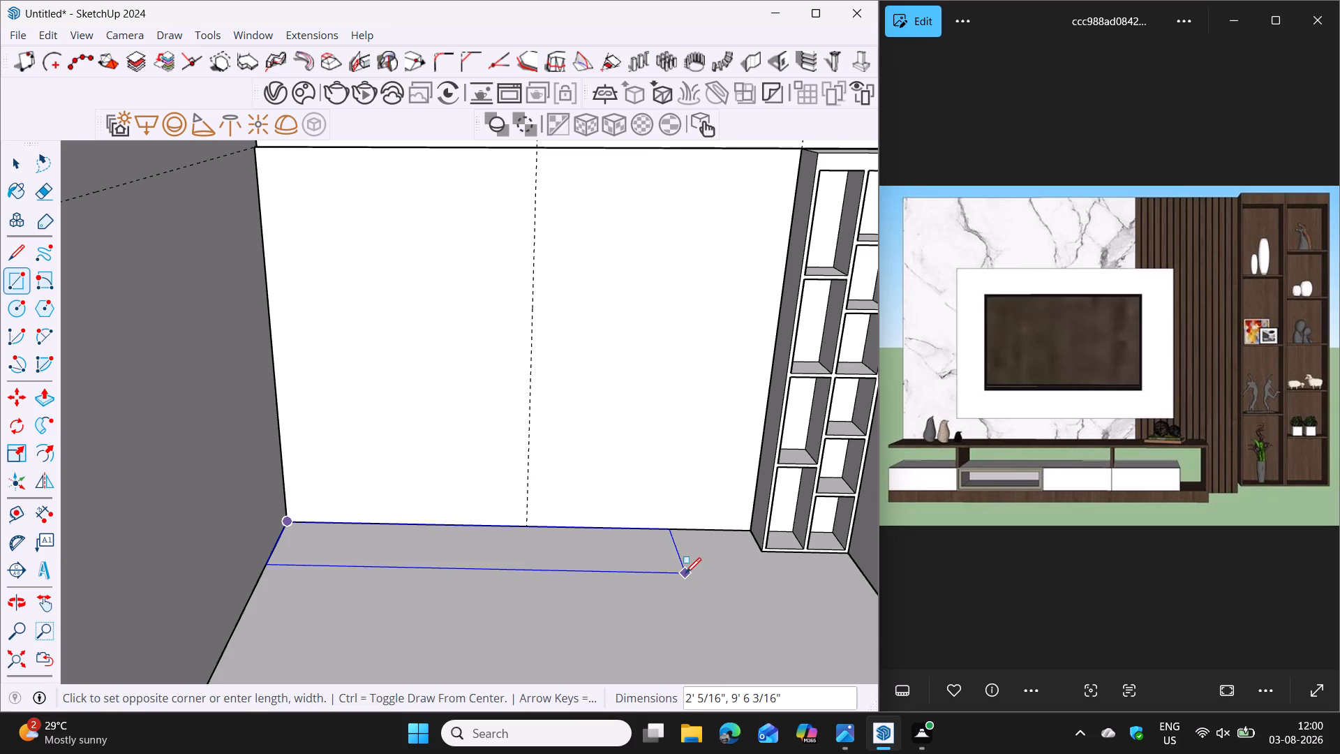
{"action": "key", "text": "1"}
{"action": "type", "text": "',9'6"}
{"action": "key", "text": "Return"}
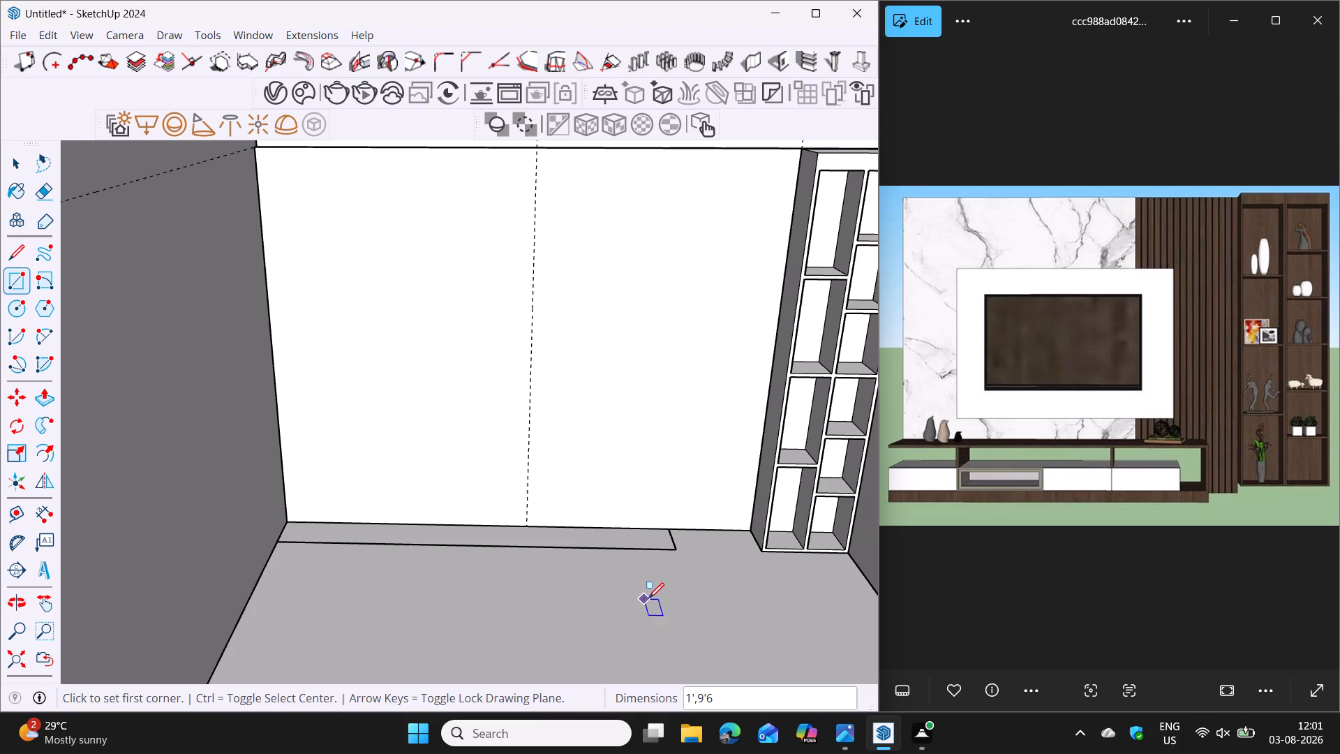
Pull the floor rectangle up 4" to form the TV unit's base plinth.
{"action": "scroll", "coordinate": [667, 586], "scroll_direction": "up", "scroll_amount": 4}
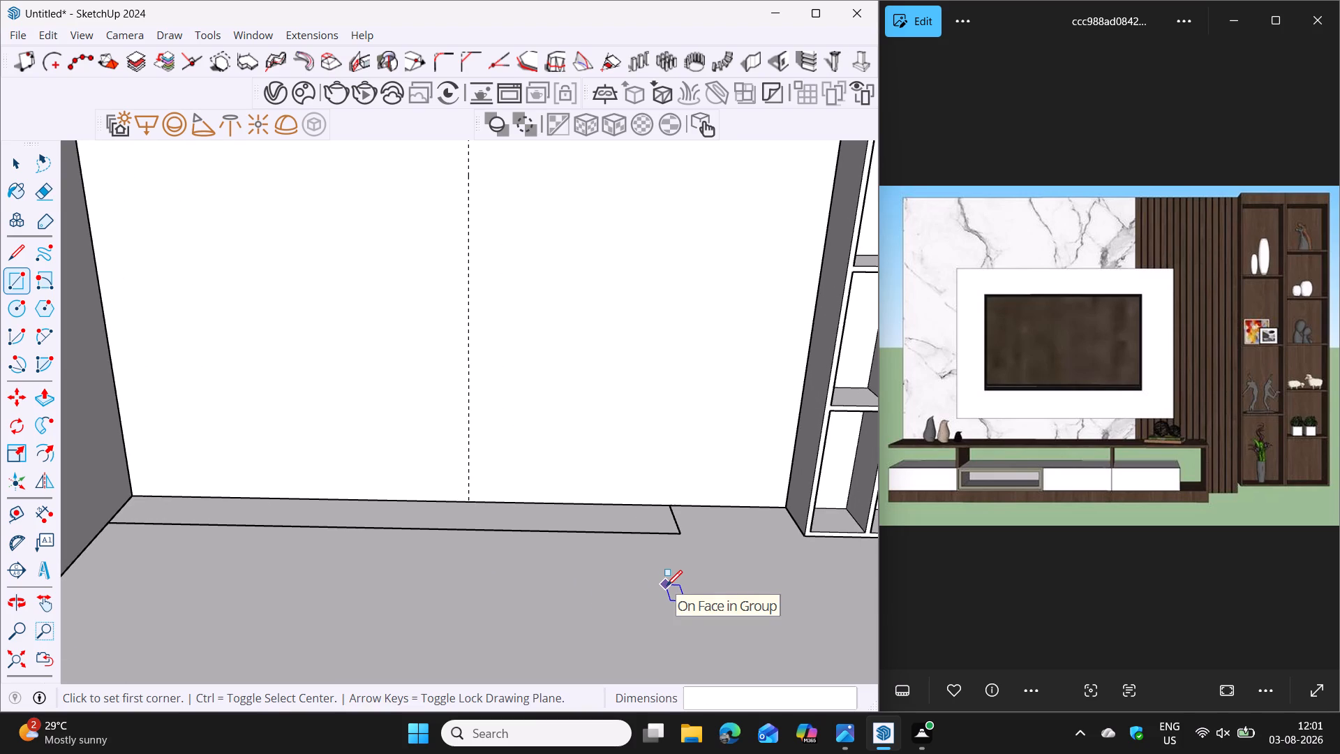
{"action": "scroll", "coordinate": [667, 586], "scroll_direction": "up", "scroll_amount": 2}
{"action": "middle_click_drag", "start_coordinate": [673, 572], "coordinate": [673, 683]}
{"action": "scroll", "coordinate": [697, 562], "scroll_direction": "up", "scroll_amount": 4}
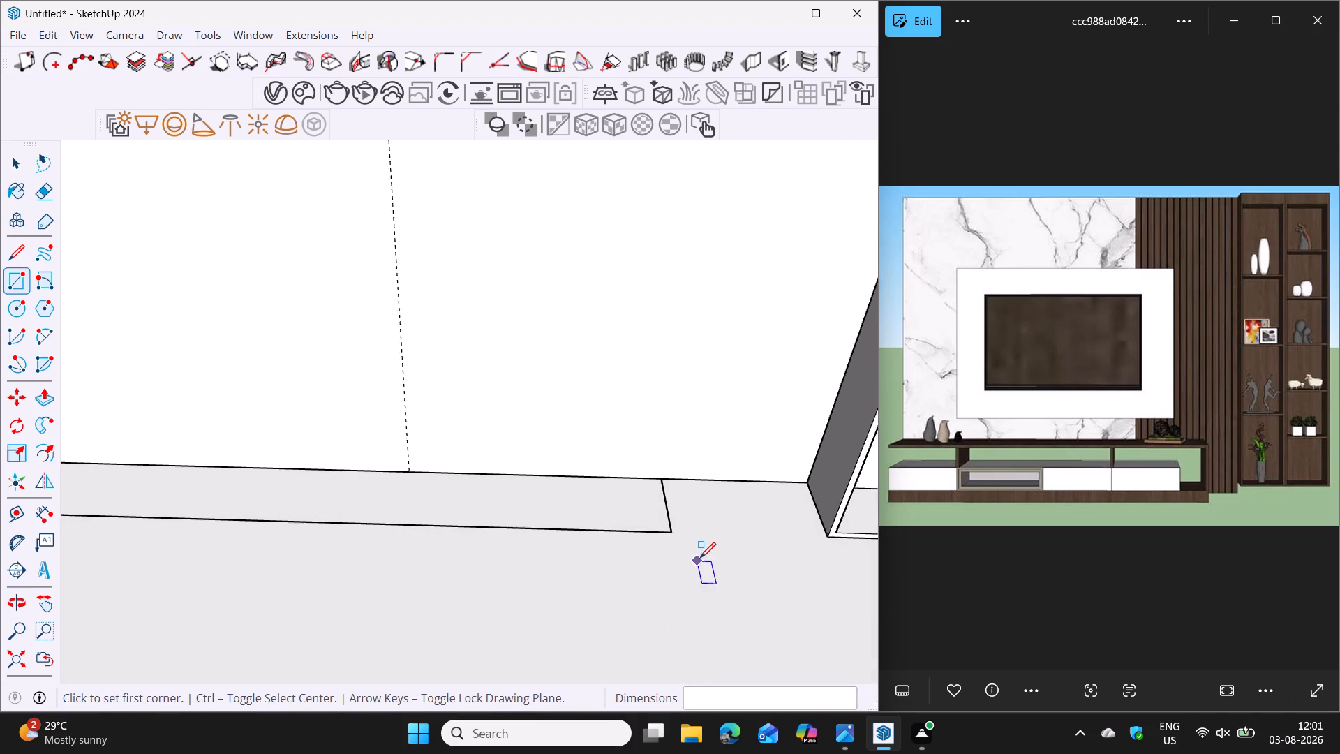
{"action": "scroll", "coordinate": [703, 554], "scroll_direction": "up", "scroll_amount": 1}
{"action": "middle_click_drag", "start_coordinate": [711, 534], "coordinate": [830, 534]}
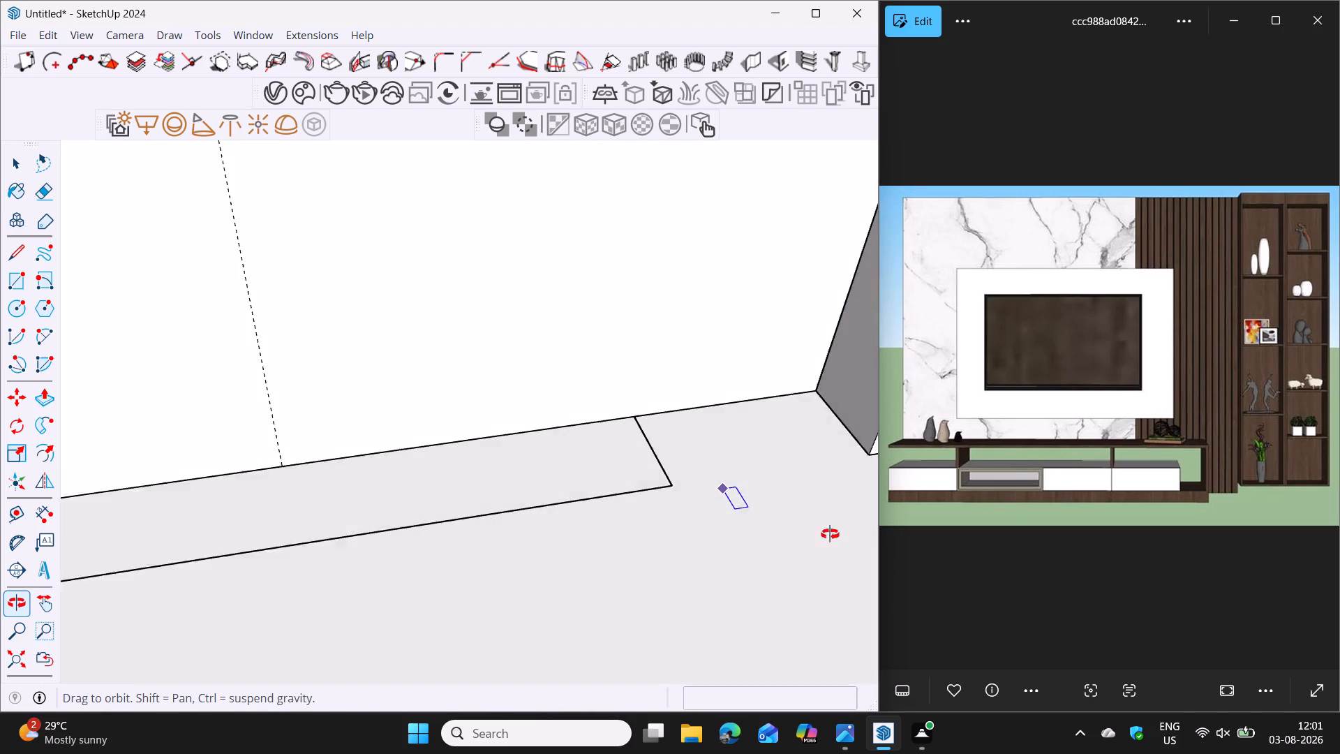
{"action": "middle_click_drag", "start_coordinate": [830, 534], "coordinate": [592, 563]}
{"action": "scroll", "coordinate": [593, 563], "scroll_direction": "down", "scroll_amount": 3}
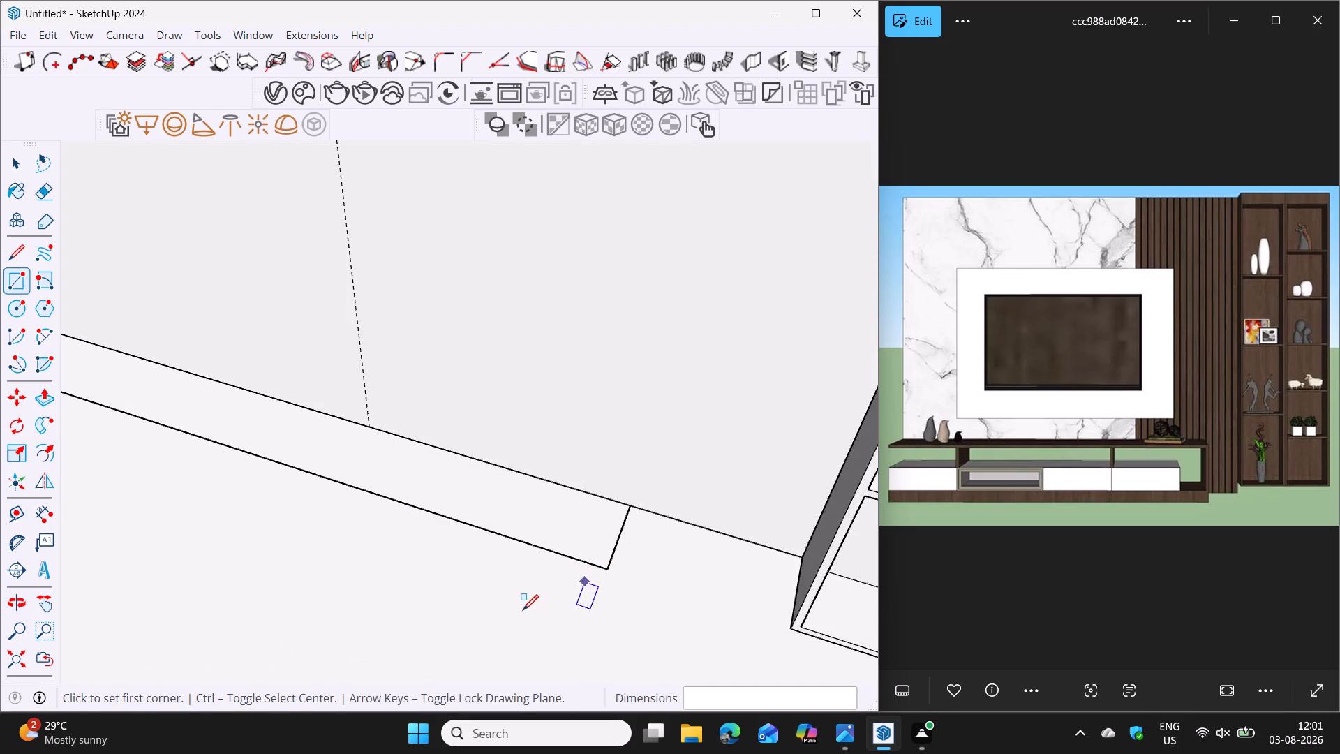
{"action": "middle_click_drag", "start_coordinate": [523, 610], "coordinate": [719, 577], "text": "shift"}
{"action": "middle_click_drag", "start_coordinate": [557, 619], "coordinate": [660, 546]}
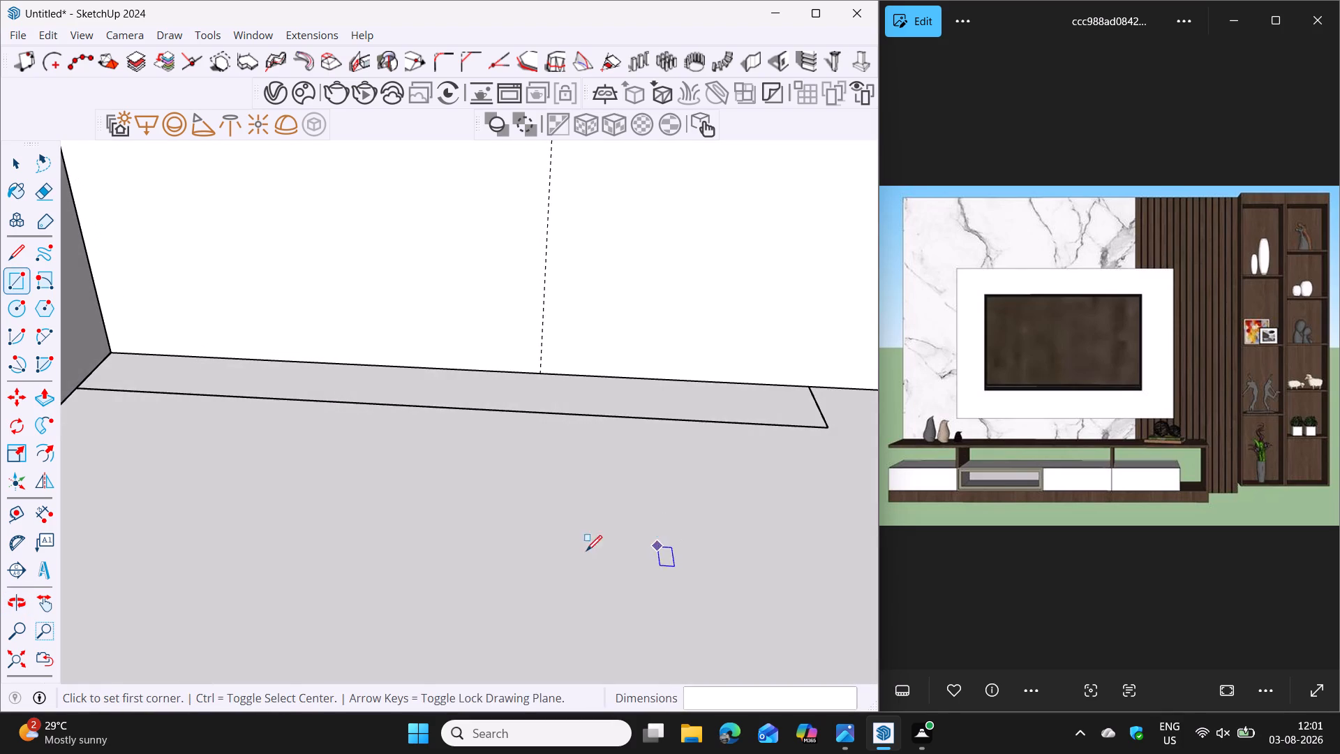
{"action": "middle_click_drag", "start_coordinate": [566, 547], "coordinate": [590, 579], "text": "shift"}
{"action": "middle_click_drag", "start_coordinate": [591, 583], "coordinate": [604, 568]}
{"action": "scroll", "coordinate": [605, 568], "scroll_direction": "up", "scroll_amount": 1}
{"action": "key", "text": "space"}
{"action": "scroll", "coordinate": [611, 568], "scroll_direction": "down", "scroll_amount": 2}
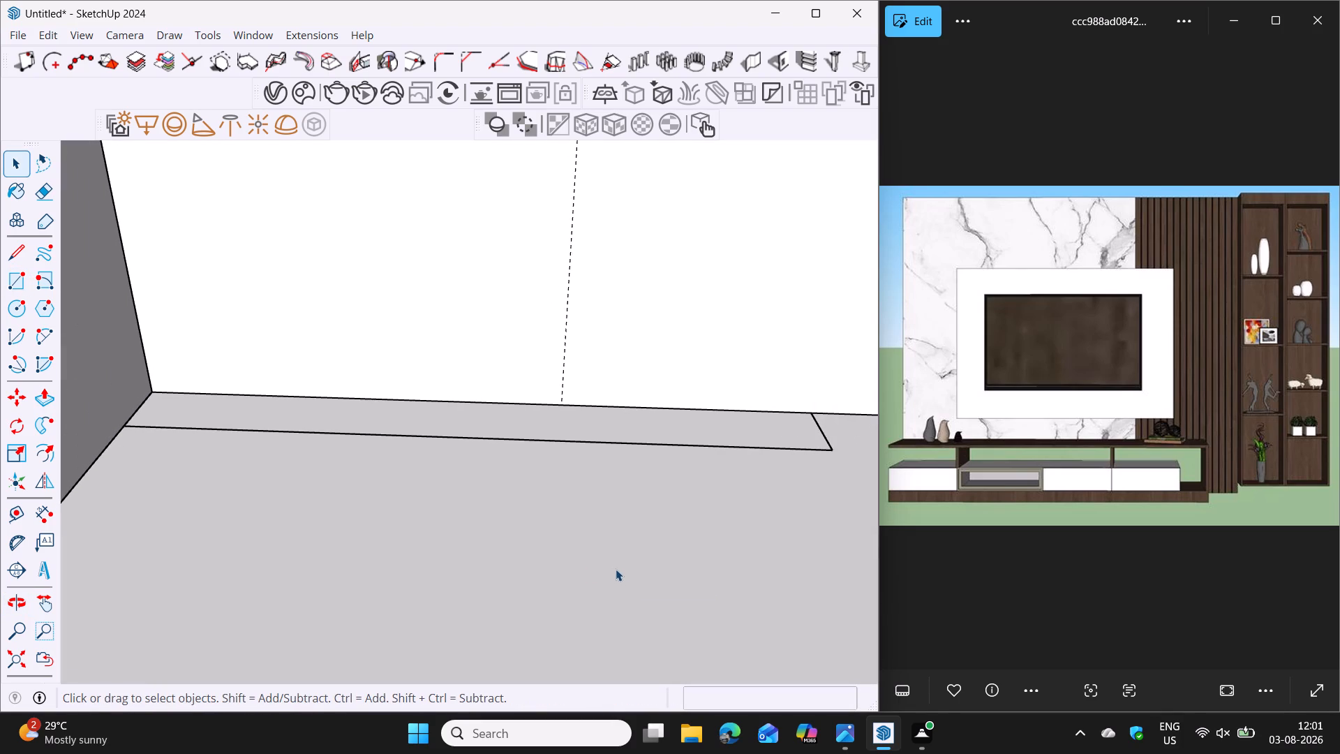
{"action": "middle_click_drag", "start_coordinate": [667, 542], "coordinate": [648, 577], "text": "shift"}
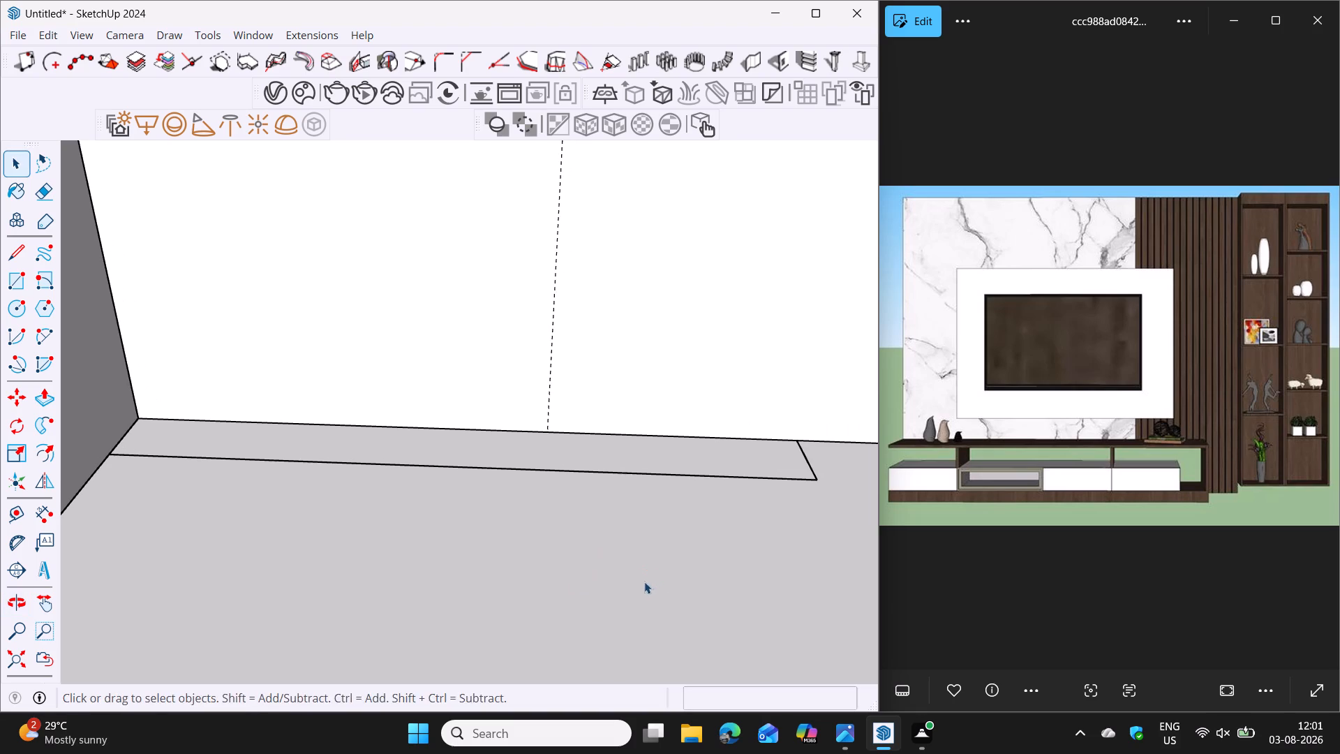
{"action": "middle_click_drag", "start_coordinate": [643, 582], "coordinate": [653, 539]}
{"action": "middle_click_drag", "start_coordinate": [653, 536], "coordinate": [649, 561], "text": "shift"}
{"action": "middle_click_drag", "start_coordinate": [641, 568], "coordinate": [660, 612]}
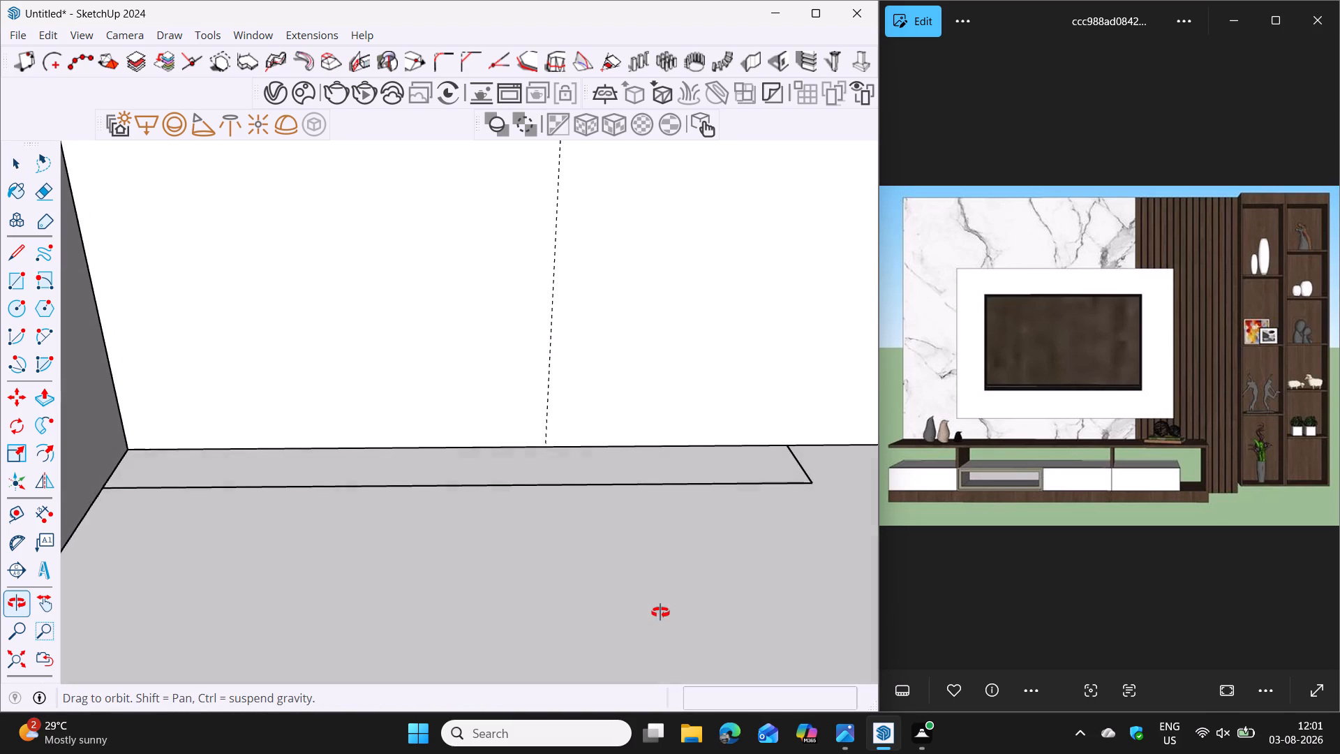
{"action": "middle_click_drag", "start_coordinate": [660, 612], "coordinate": [660, 614]}
{"action": "key", "text": "space"}
{"action": "key", "text": "p"}
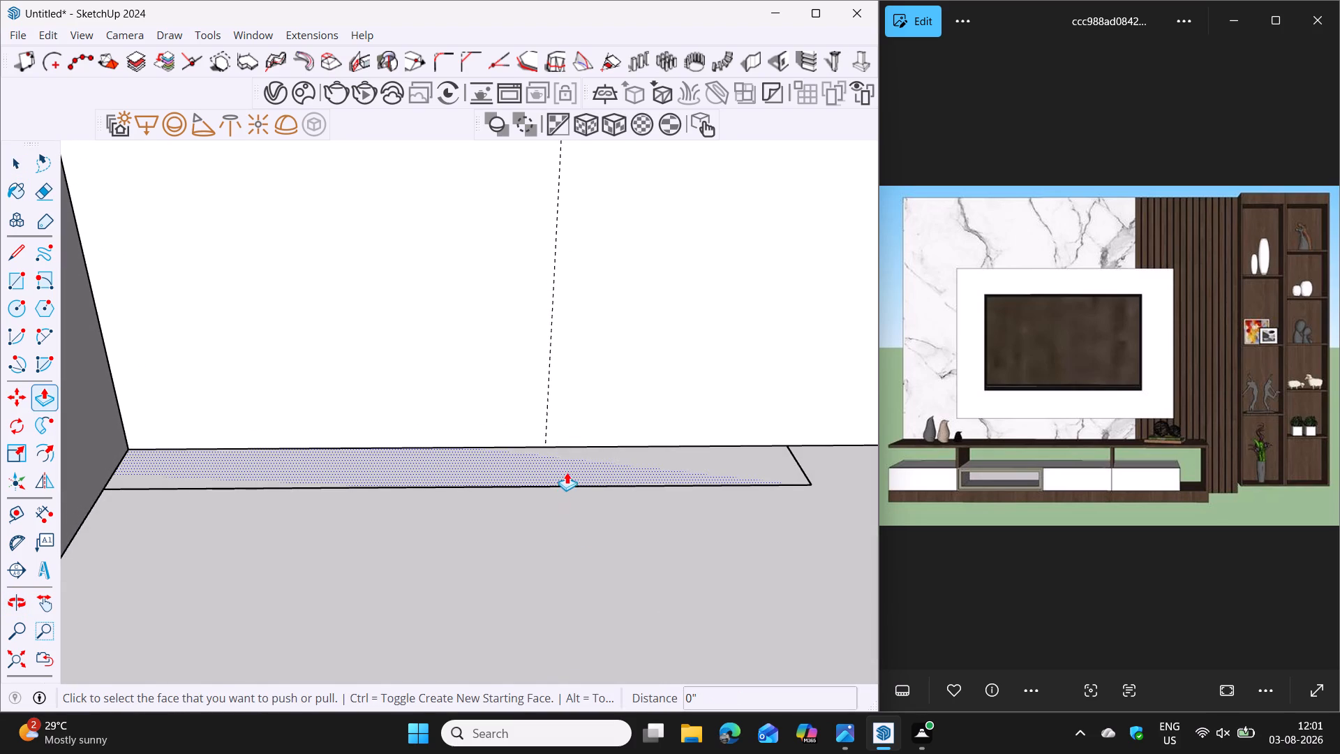
{"action": "left_click", "coordinate": [567, 471]}
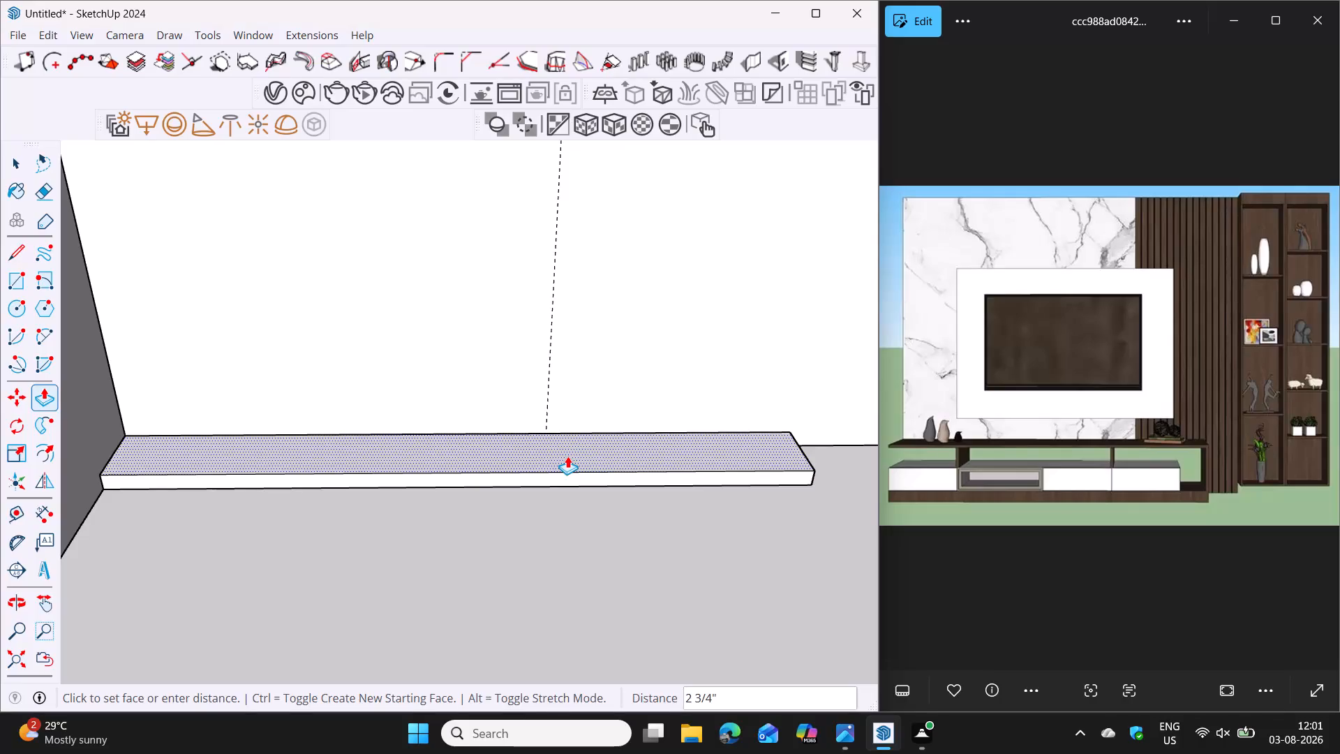
{"action": "key", "text": "4"}
{"action": "key", "text": "Return"}
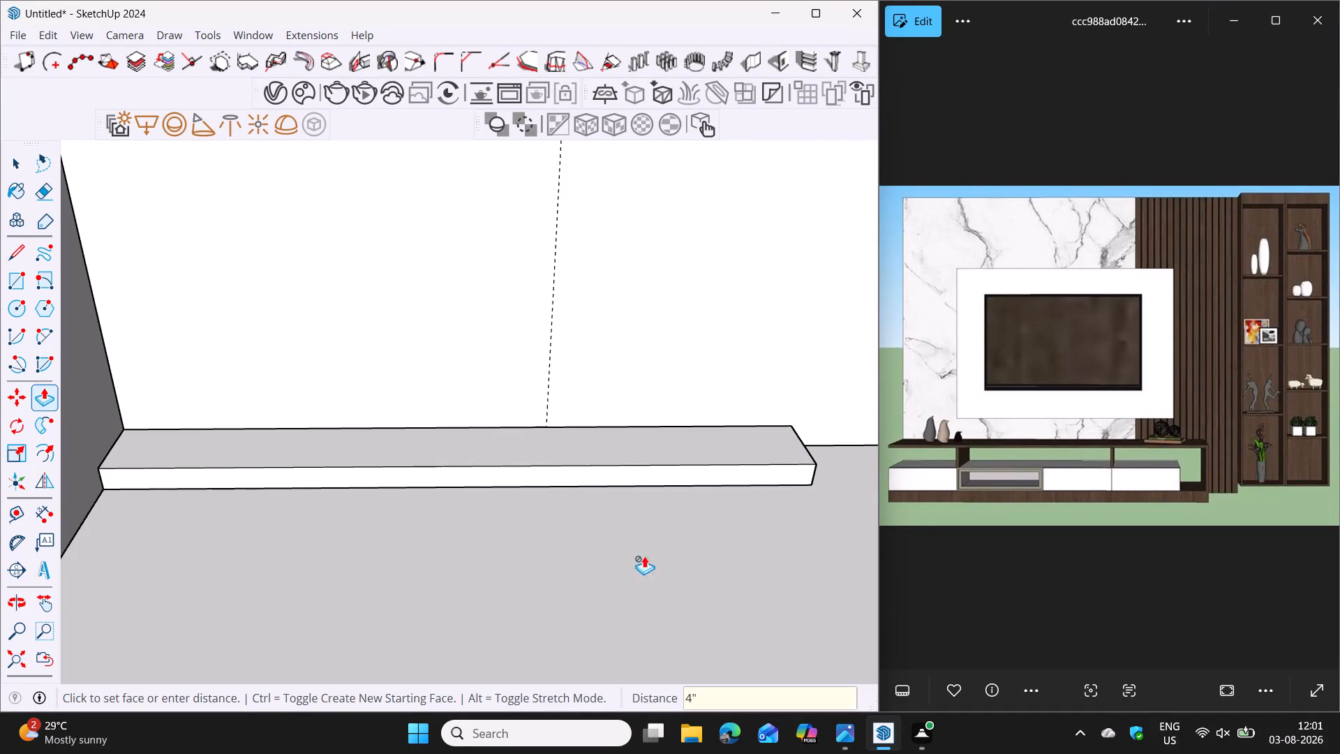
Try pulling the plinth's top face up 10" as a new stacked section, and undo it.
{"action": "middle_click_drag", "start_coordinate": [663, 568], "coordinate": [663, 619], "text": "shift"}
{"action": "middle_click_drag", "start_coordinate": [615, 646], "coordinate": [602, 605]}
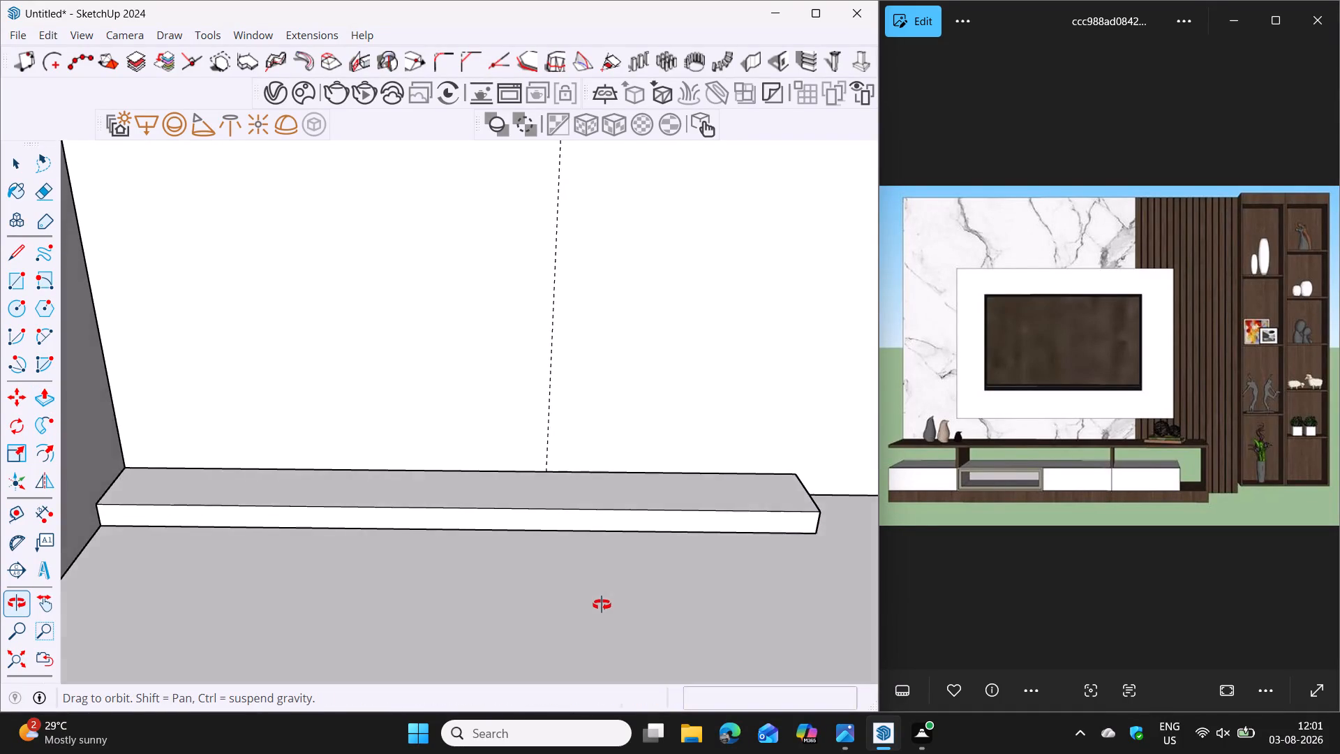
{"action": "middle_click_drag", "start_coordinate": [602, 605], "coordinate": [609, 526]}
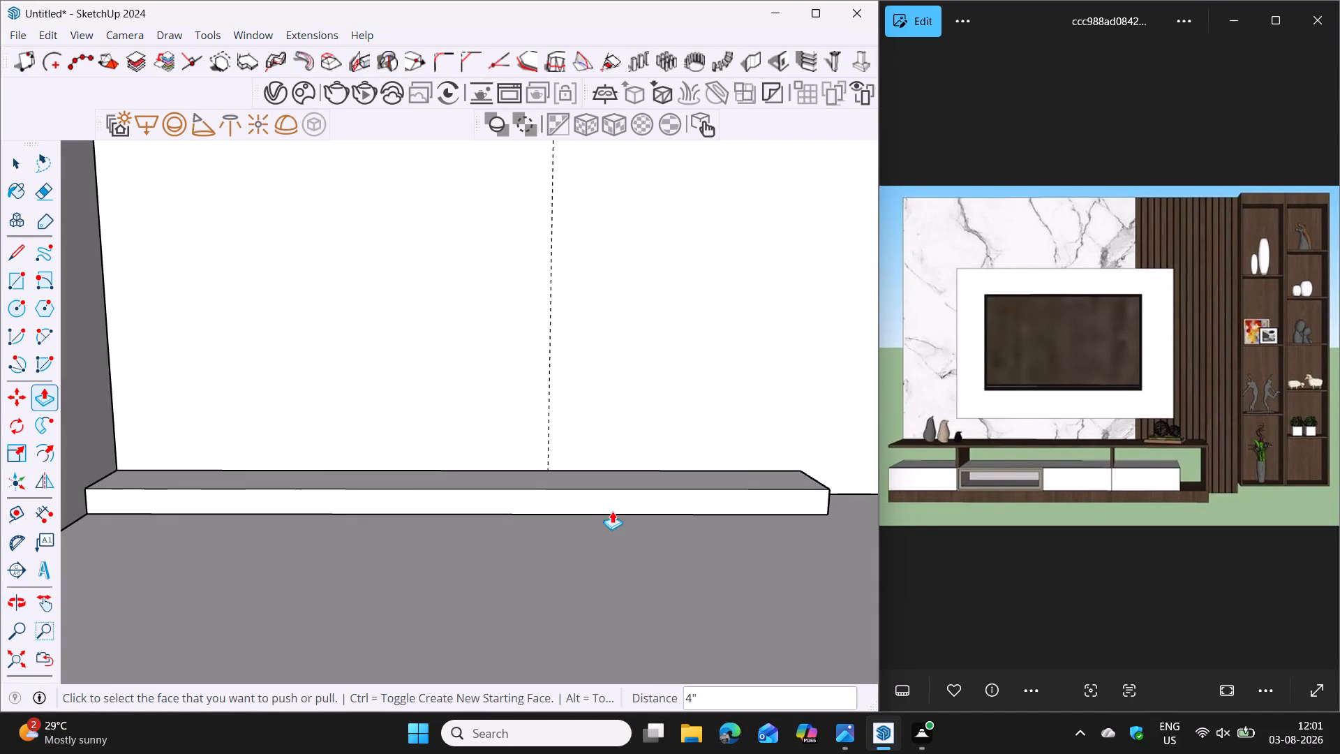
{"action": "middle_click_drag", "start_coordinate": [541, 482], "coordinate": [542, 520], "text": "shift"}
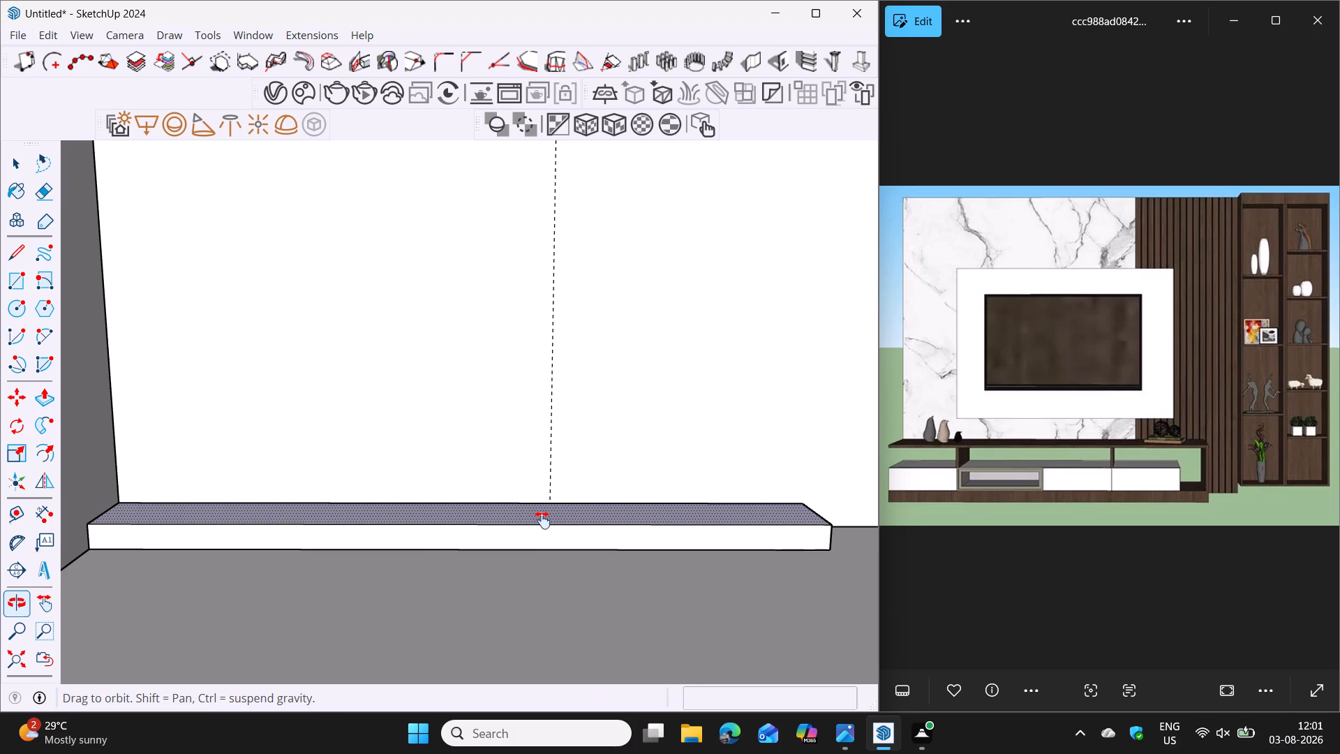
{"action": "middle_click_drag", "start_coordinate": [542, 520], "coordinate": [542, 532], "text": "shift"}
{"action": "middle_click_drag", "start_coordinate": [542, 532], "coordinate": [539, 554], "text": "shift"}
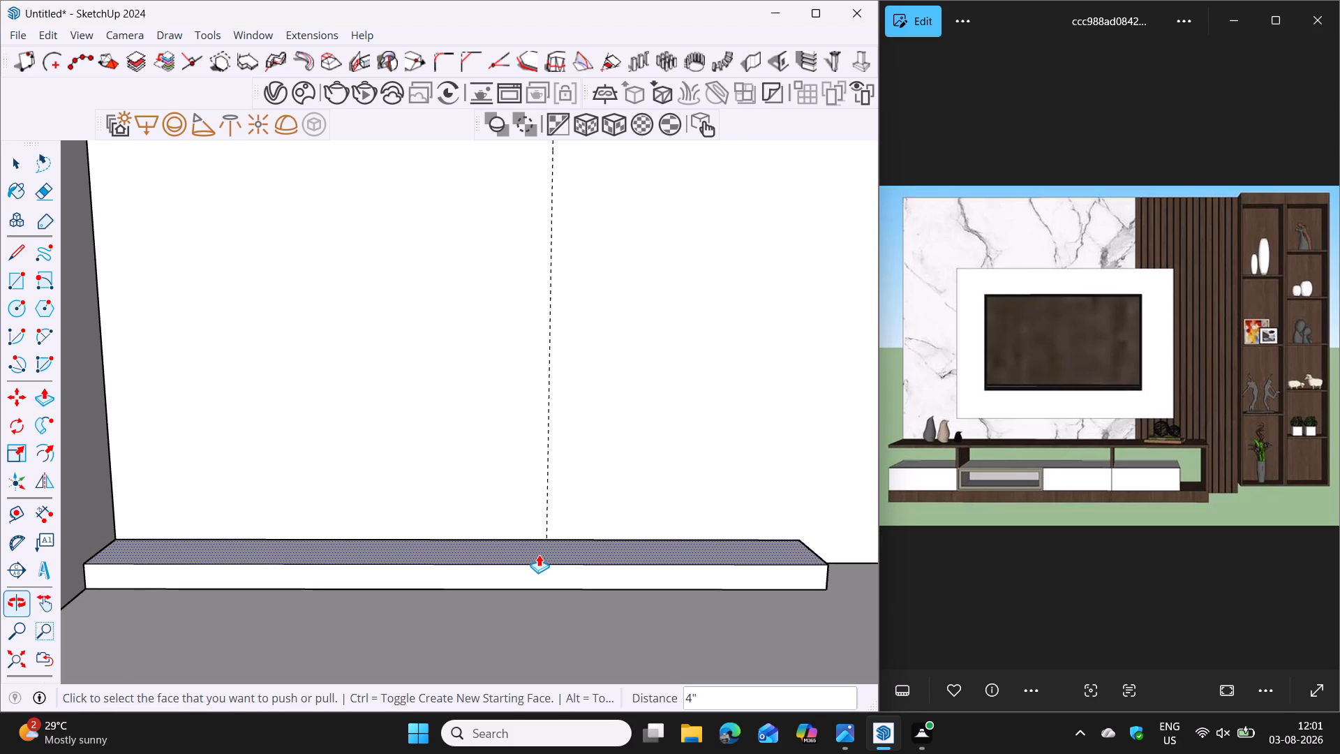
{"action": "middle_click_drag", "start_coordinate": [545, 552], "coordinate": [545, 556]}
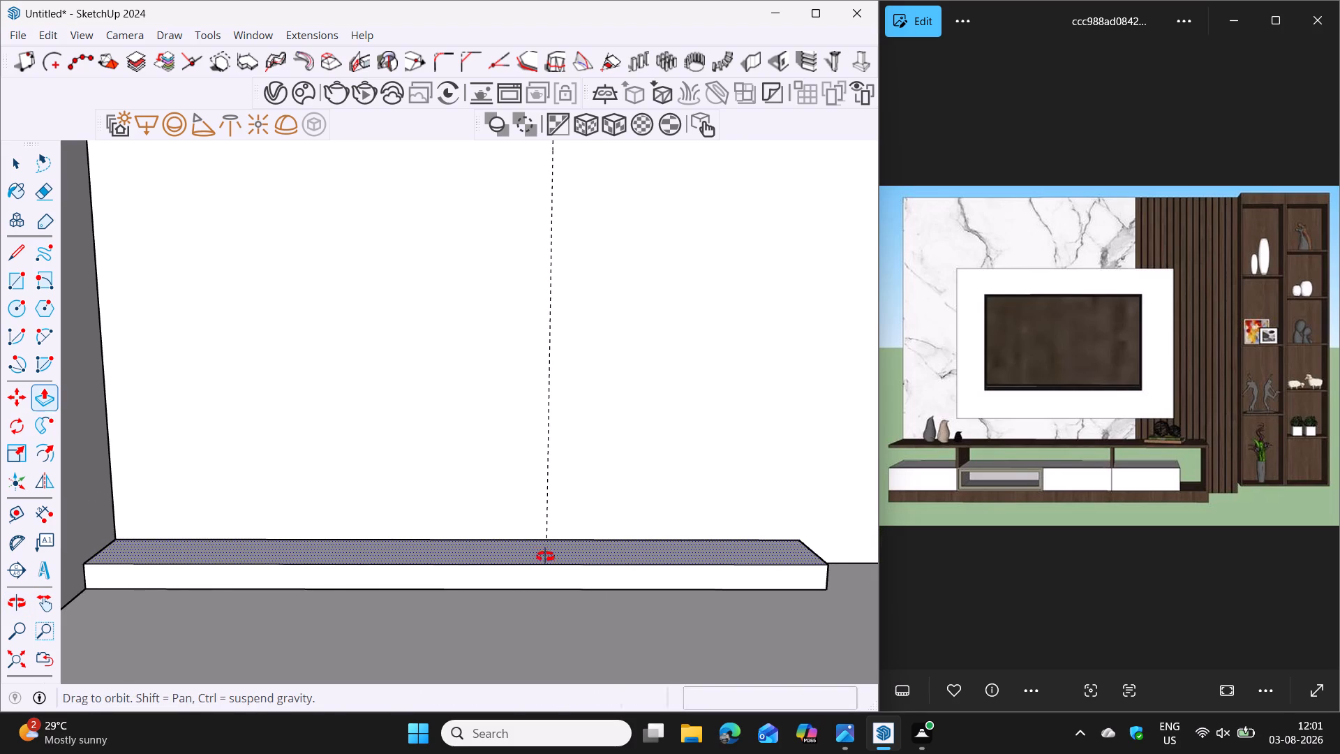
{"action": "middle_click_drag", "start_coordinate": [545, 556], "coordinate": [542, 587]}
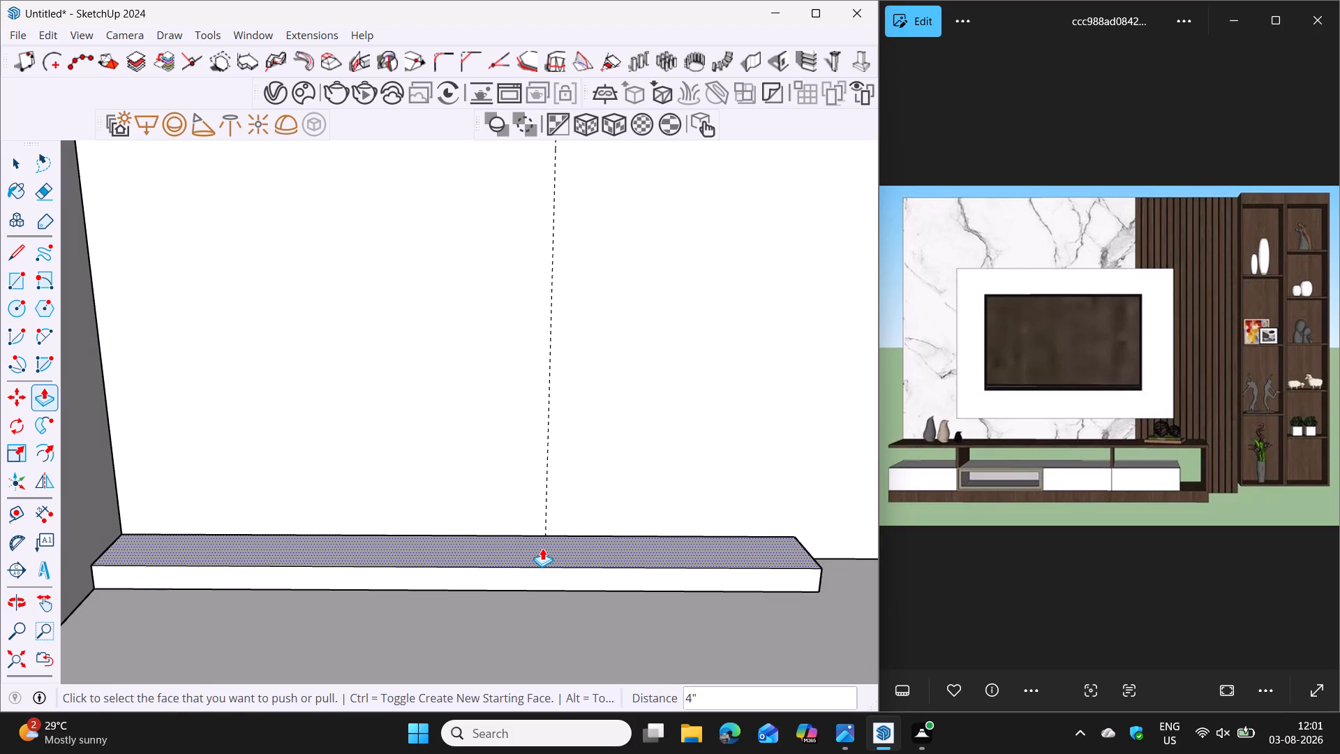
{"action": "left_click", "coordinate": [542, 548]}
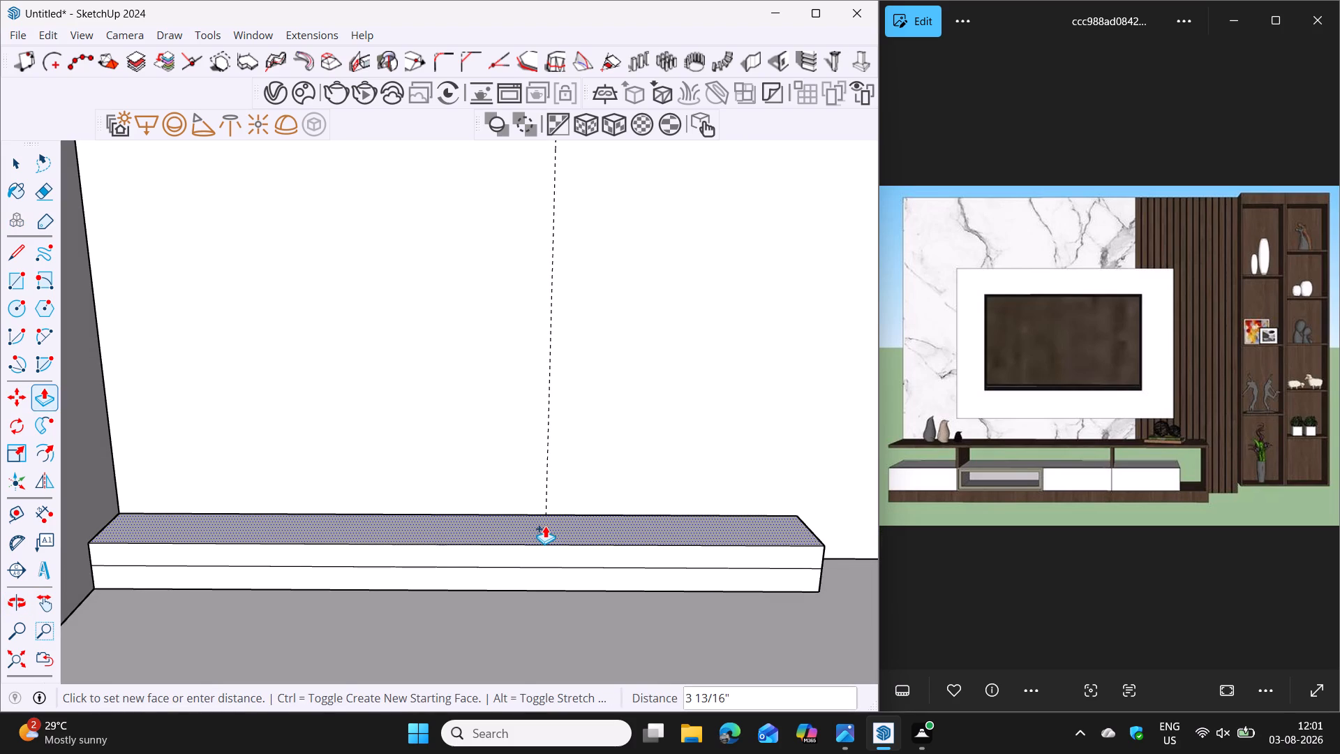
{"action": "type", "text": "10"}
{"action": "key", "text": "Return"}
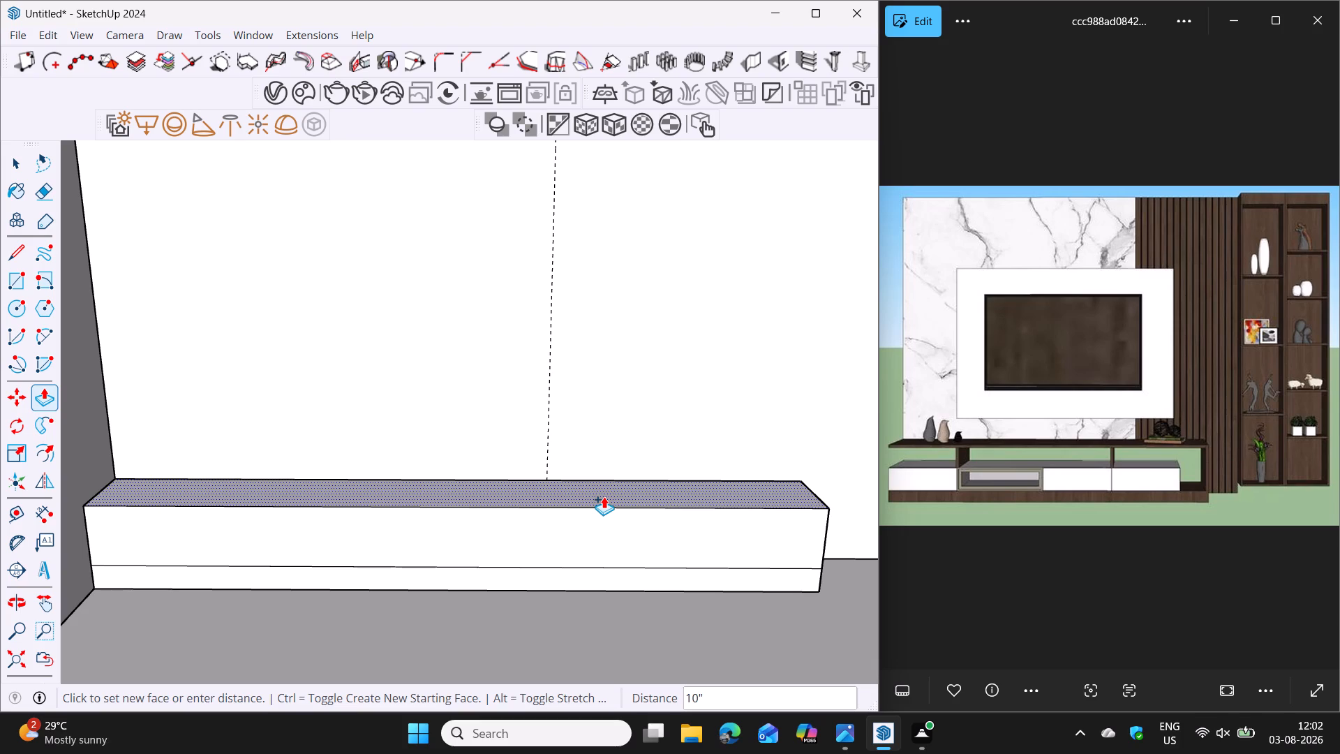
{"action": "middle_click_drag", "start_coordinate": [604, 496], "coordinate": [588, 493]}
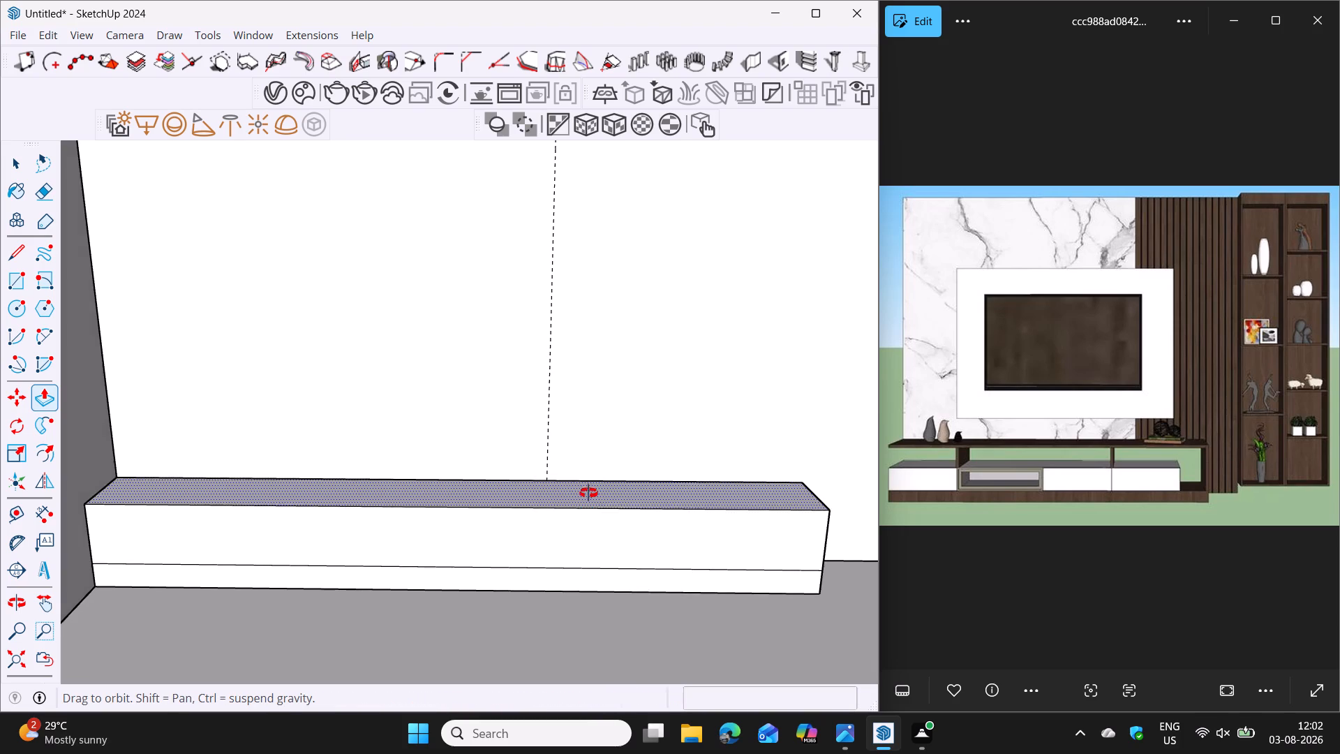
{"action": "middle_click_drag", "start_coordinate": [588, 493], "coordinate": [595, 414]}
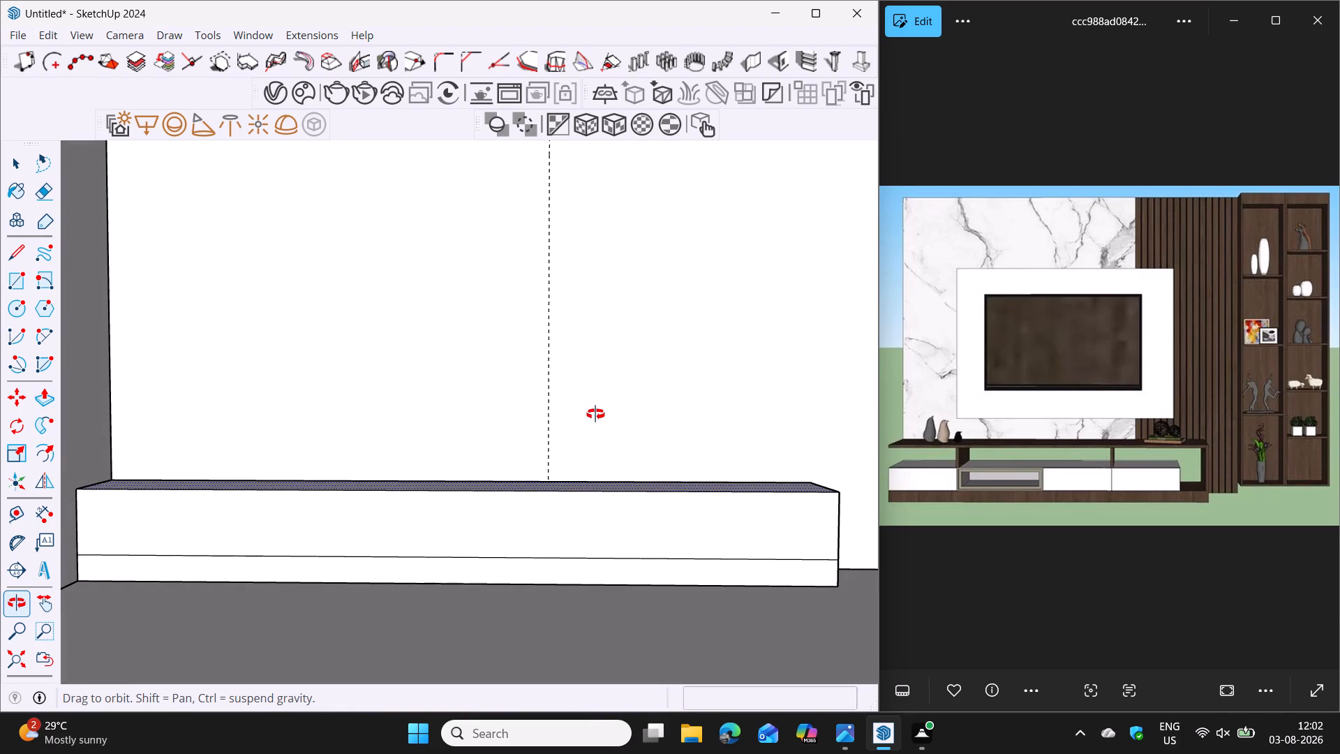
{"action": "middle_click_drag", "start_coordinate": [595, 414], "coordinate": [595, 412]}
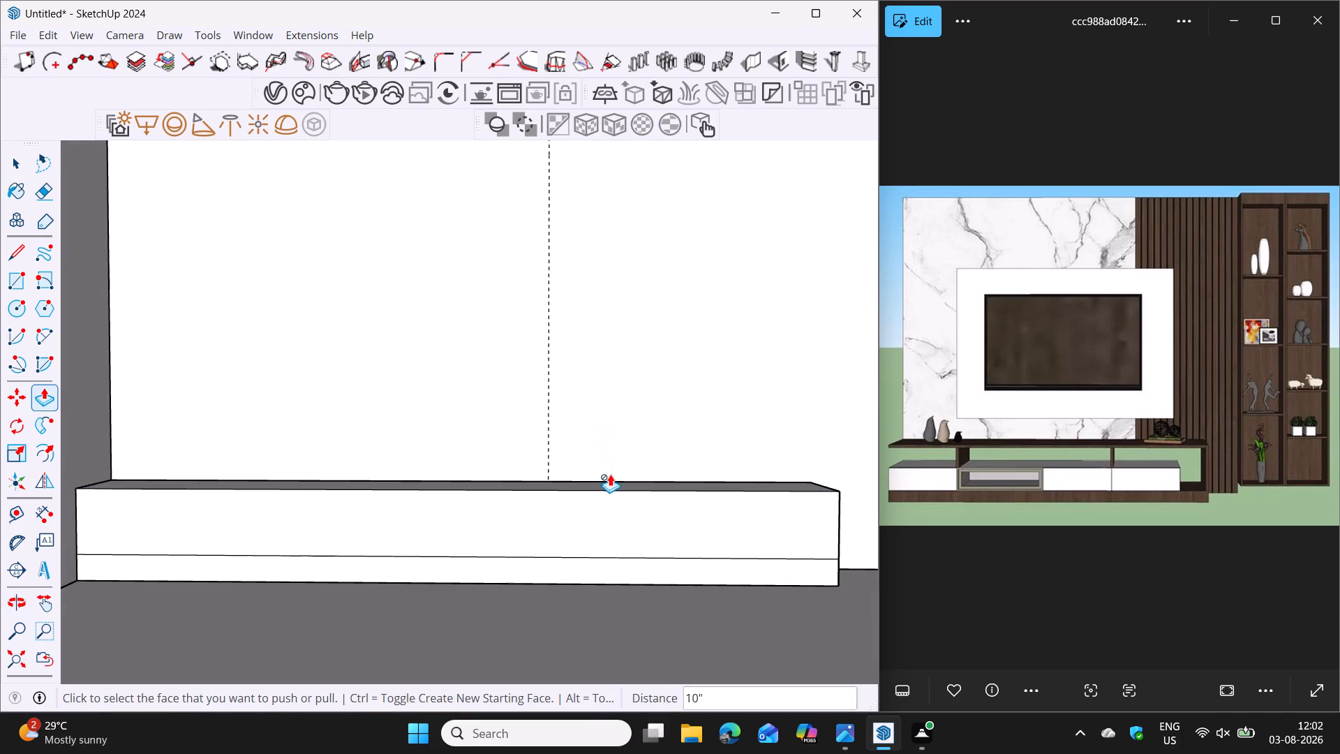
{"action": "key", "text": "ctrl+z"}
Pull the plinth's top face up 6" as a new stacked section, keeping the dividing edge at the plinth's top.
{"action": "middle_click_drag", "start_coordinate": [575, 529], "coordinate": [570, 597]}
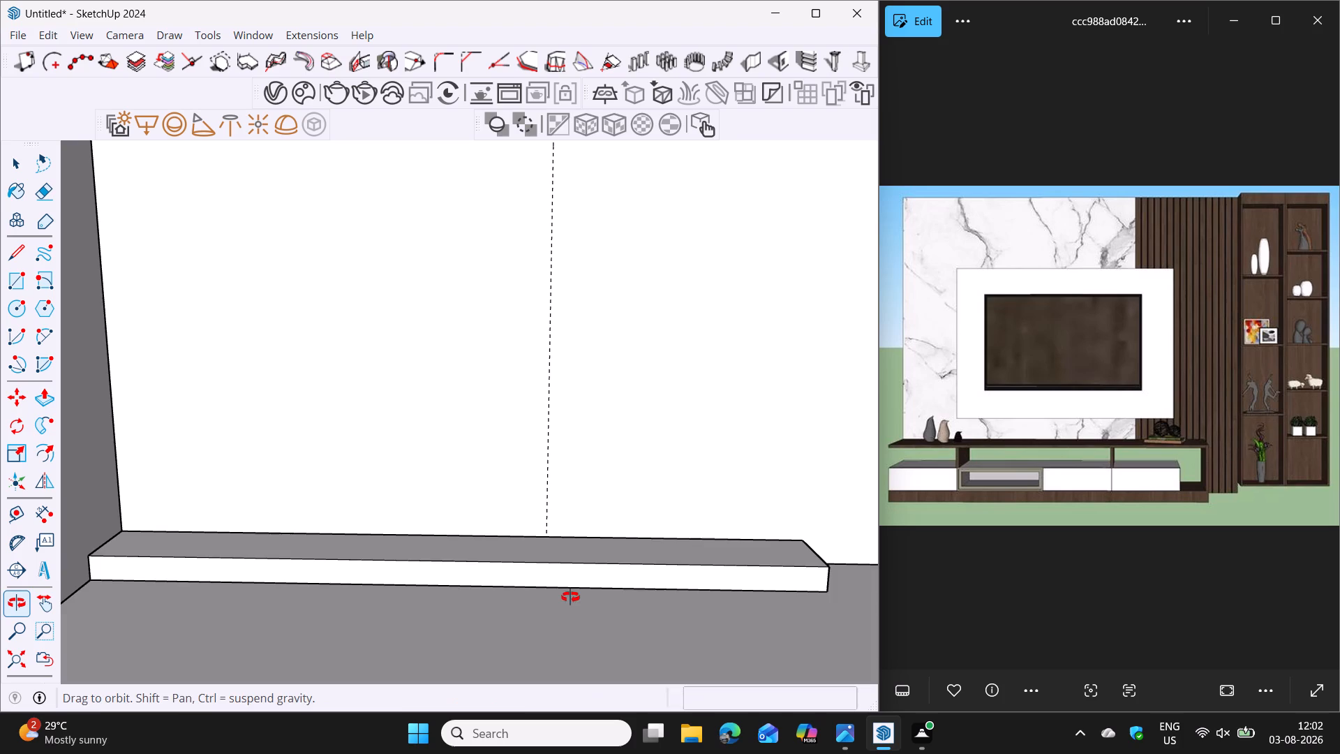
{"action": "middle_click_drag", "start_coordinate": [570, 597], "coordinate": [570, 598]}
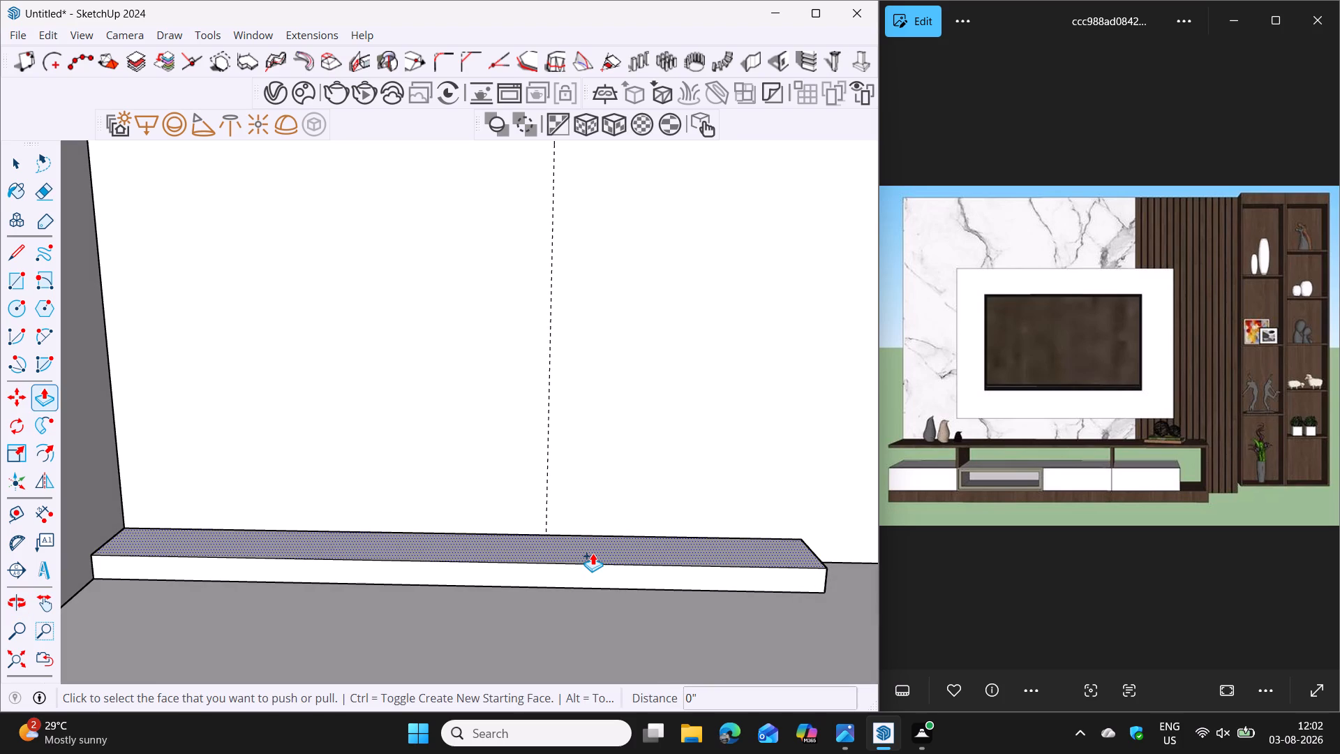
{"action": "left_click", "coordinate": [593, 553]}
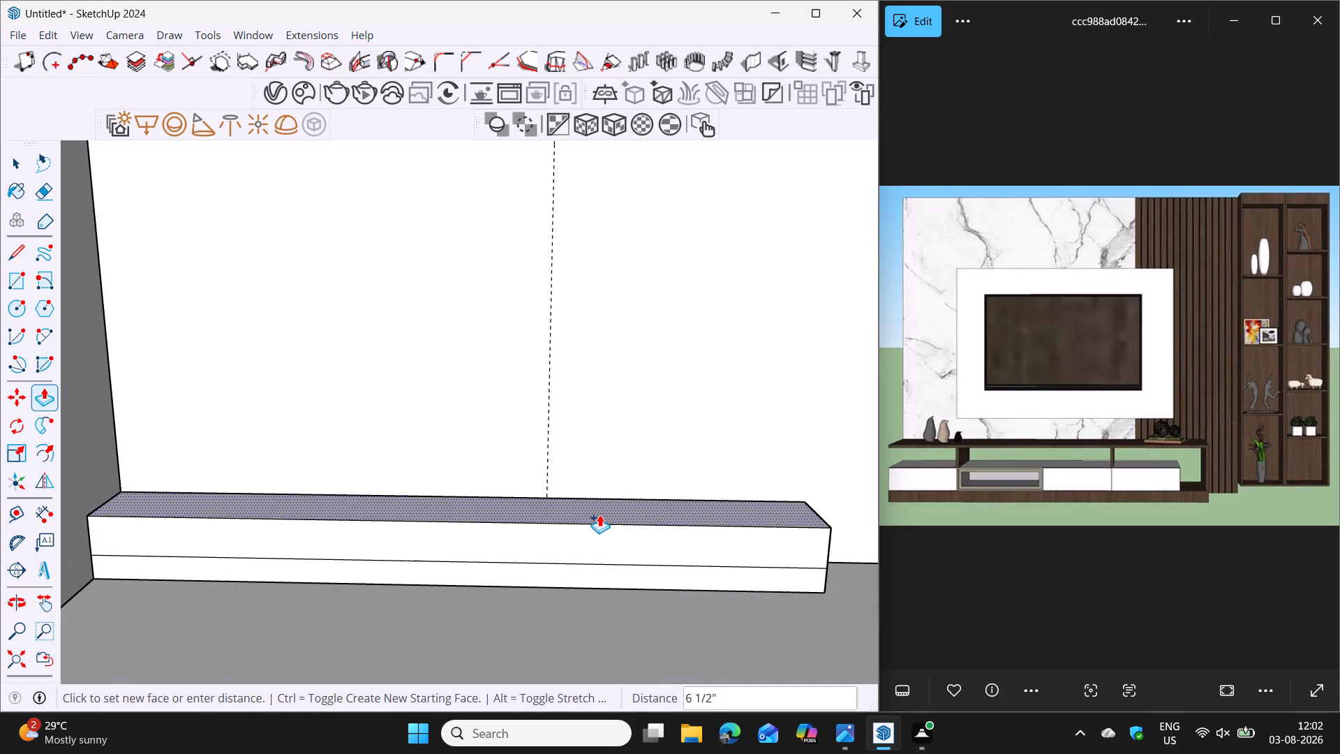
{"action": "middle_click_drag", "start_coordinate": [600, 515], "coordinate": [594, 464]}
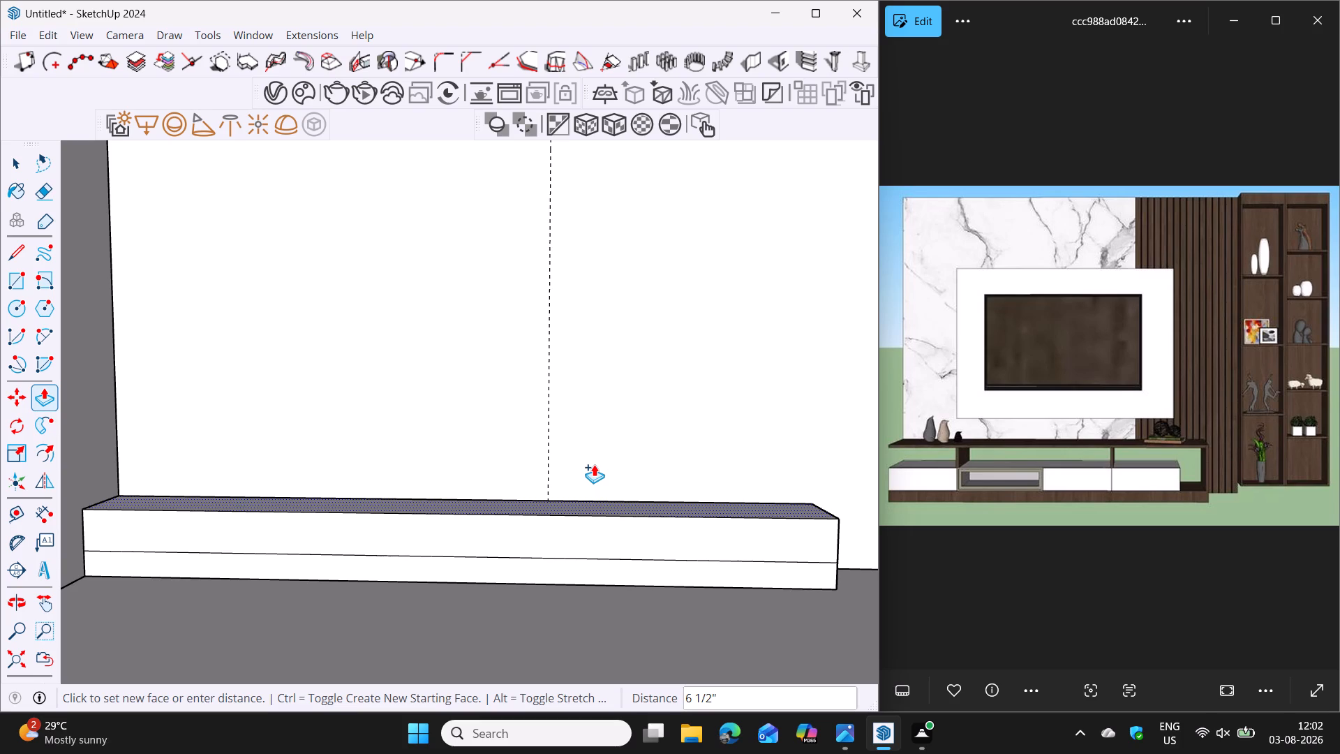
{"action": "key", "text": "6"}
{"action": "key", "text": "Return"}
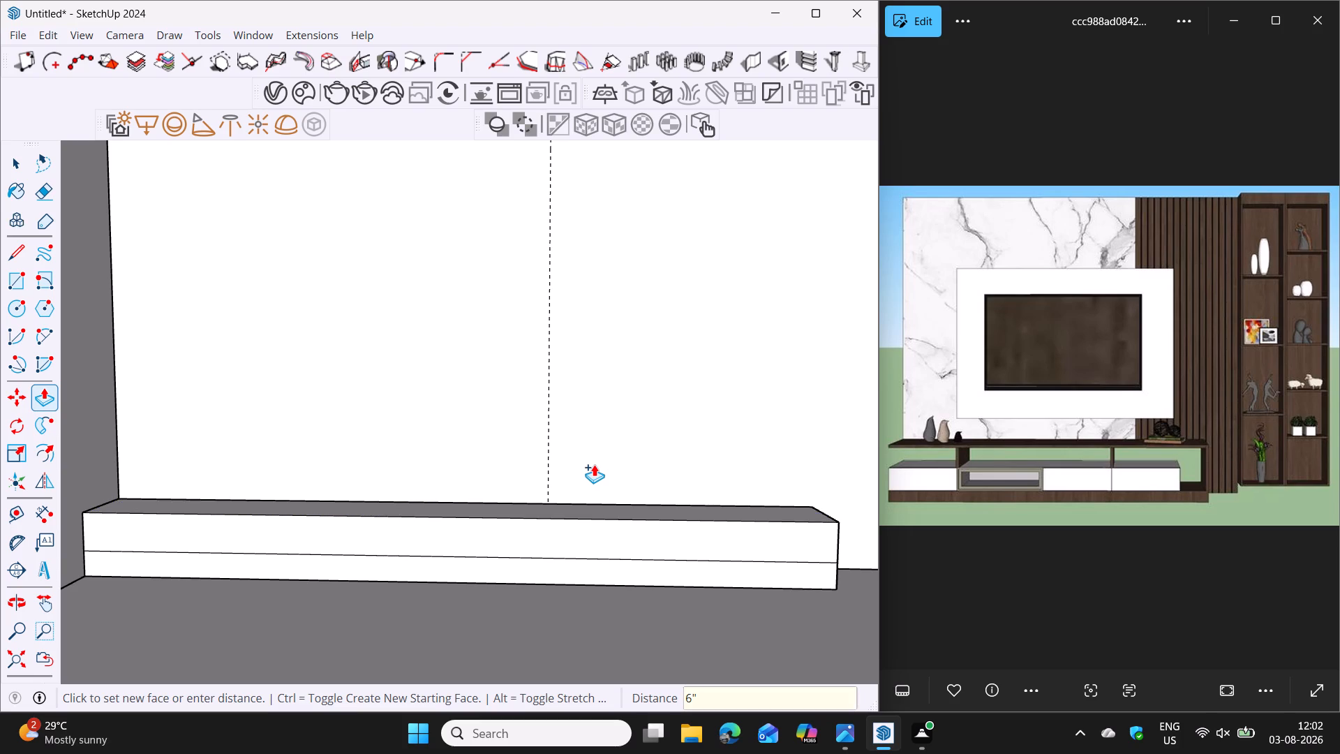
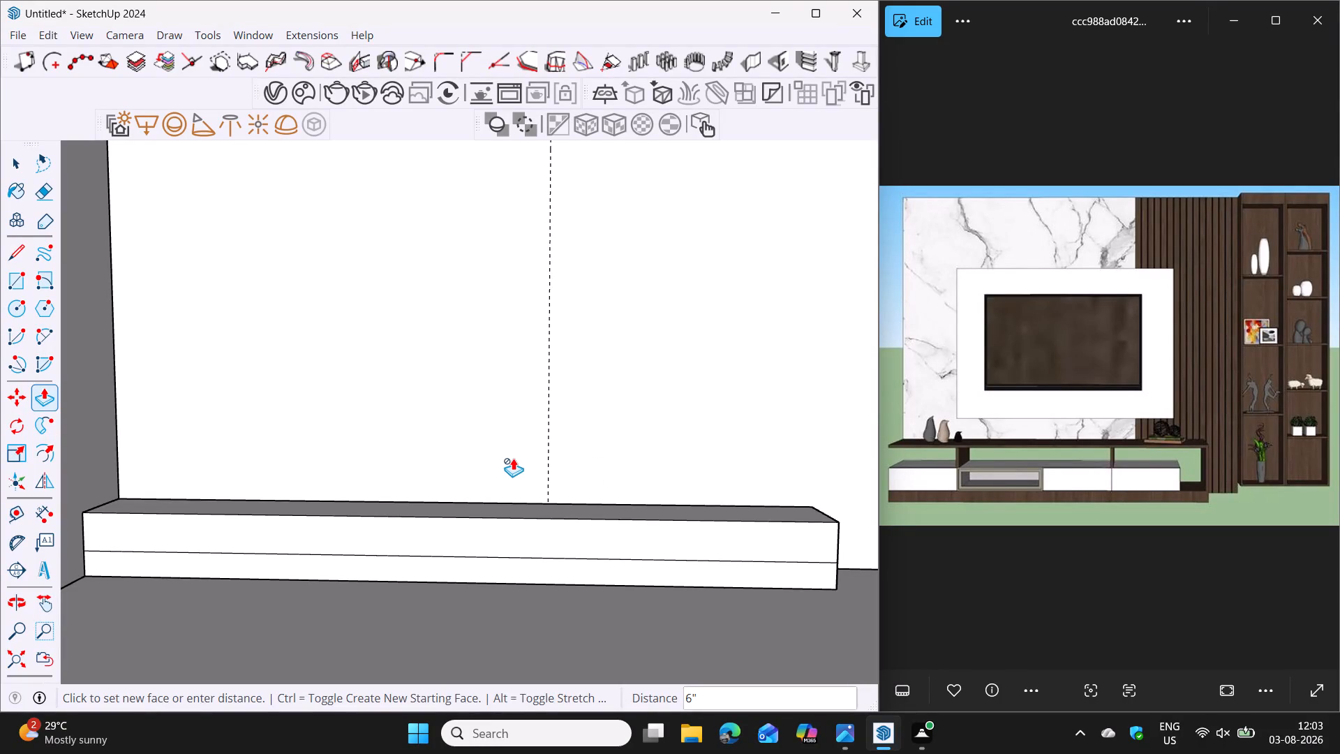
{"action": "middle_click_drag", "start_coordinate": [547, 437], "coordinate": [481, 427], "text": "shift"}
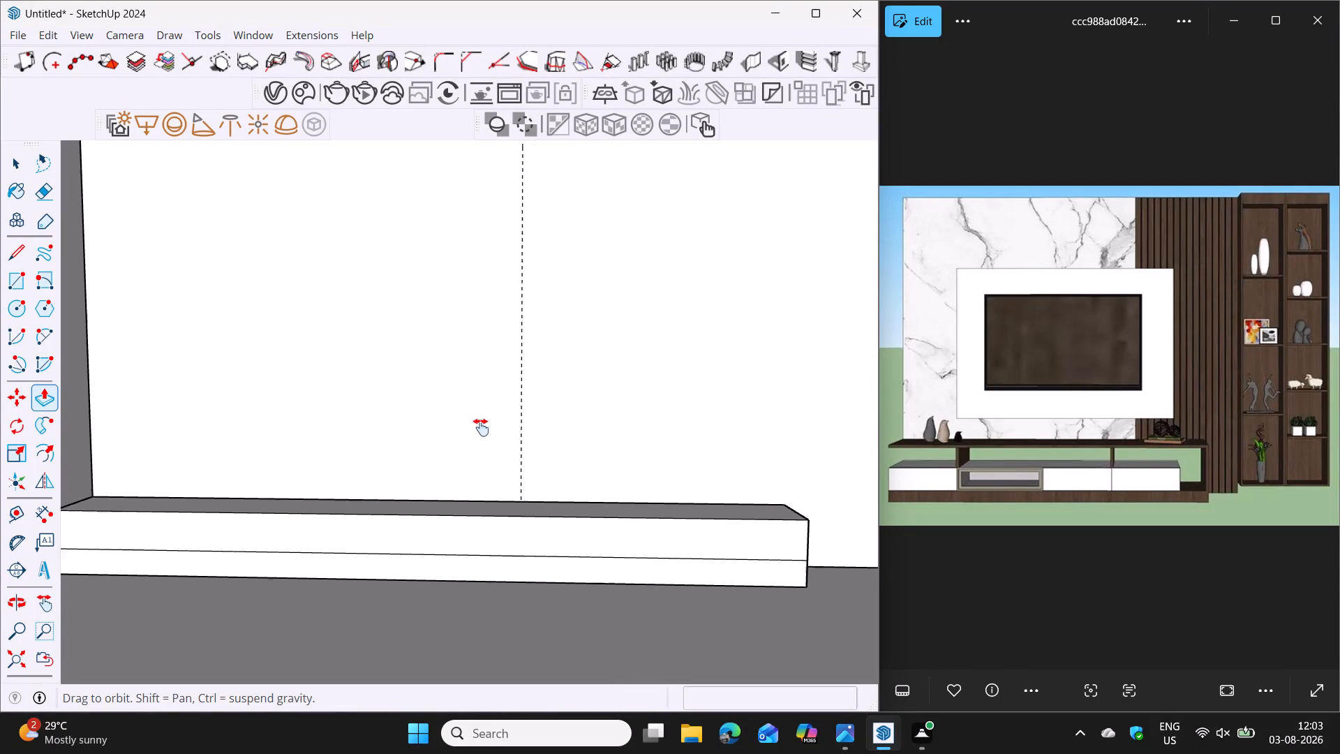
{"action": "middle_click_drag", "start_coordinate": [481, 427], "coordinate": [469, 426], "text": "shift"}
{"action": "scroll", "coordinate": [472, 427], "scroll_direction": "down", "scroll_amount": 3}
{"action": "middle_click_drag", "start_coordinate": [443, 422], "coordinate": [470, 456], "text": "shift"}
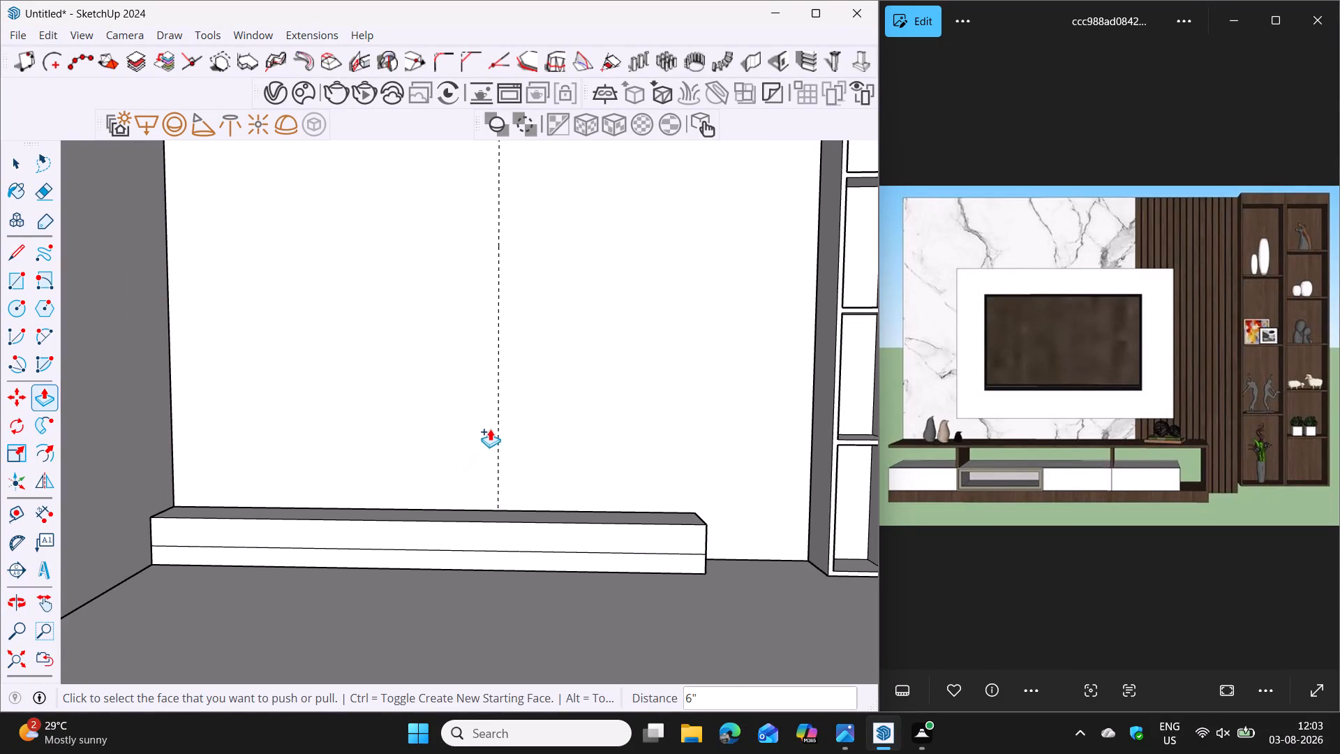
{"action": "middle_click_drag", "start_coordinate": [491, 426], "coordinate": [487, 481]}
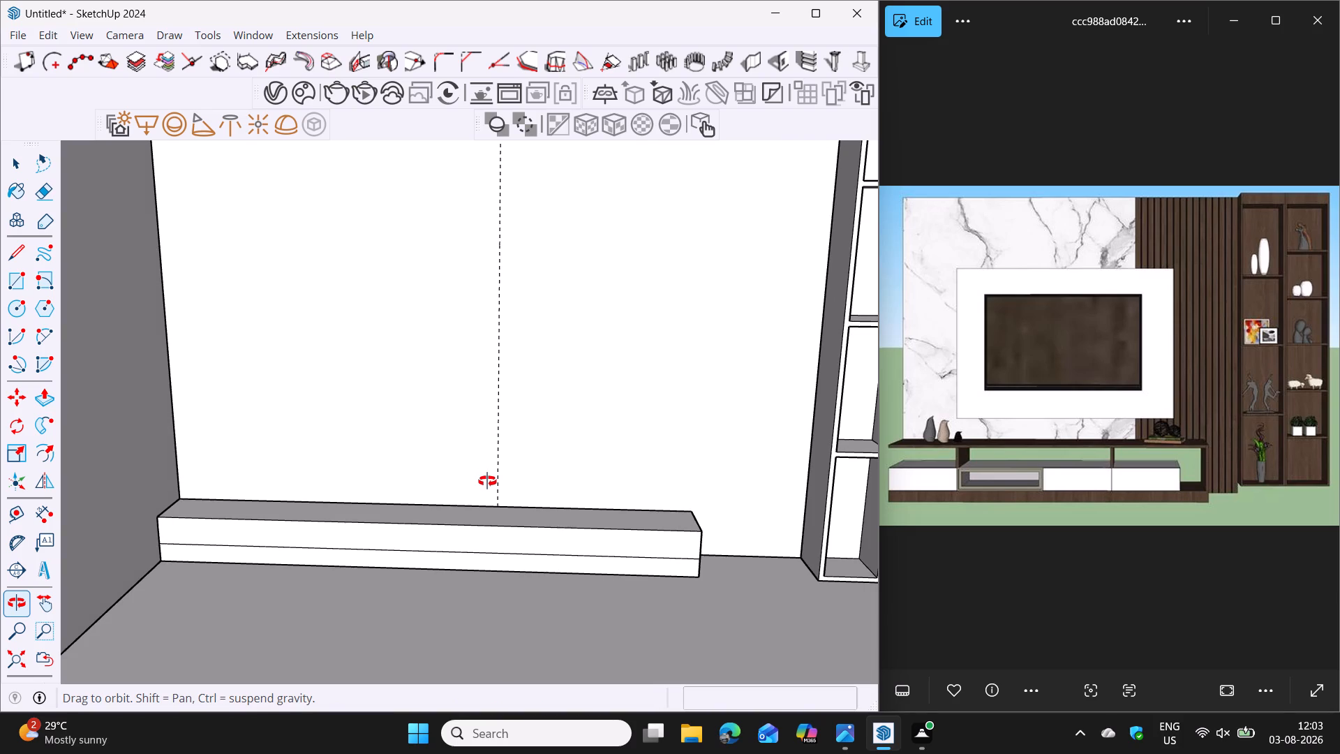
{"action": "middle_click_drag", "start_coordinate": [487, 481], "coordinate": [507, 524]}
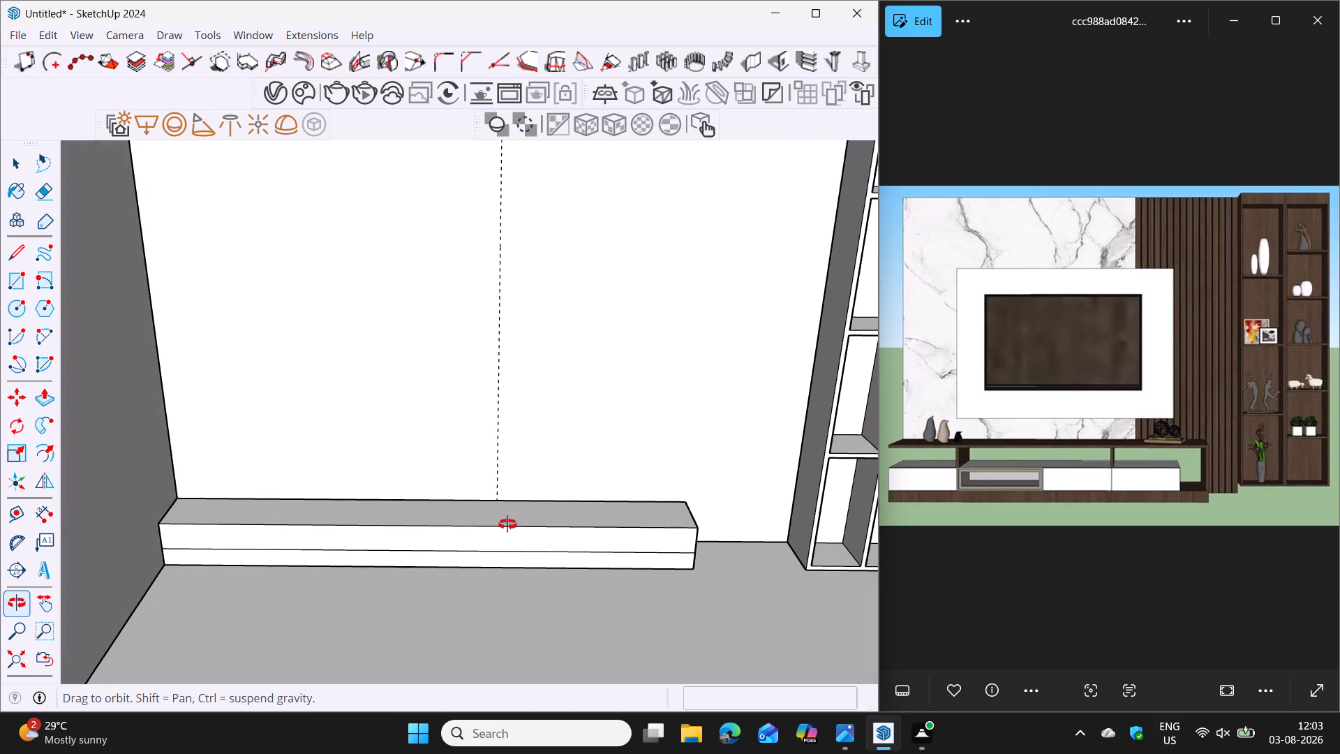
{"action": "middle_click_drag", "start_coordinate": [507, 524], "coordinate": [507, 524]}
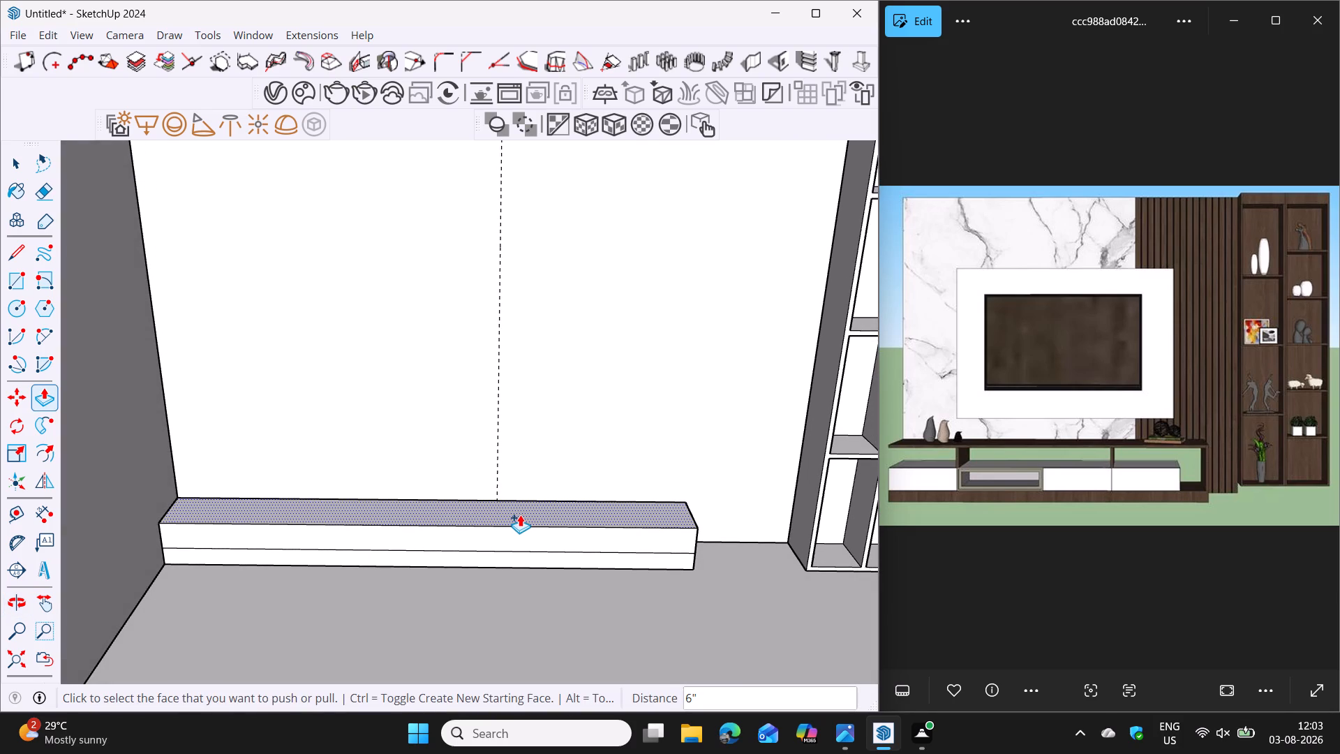
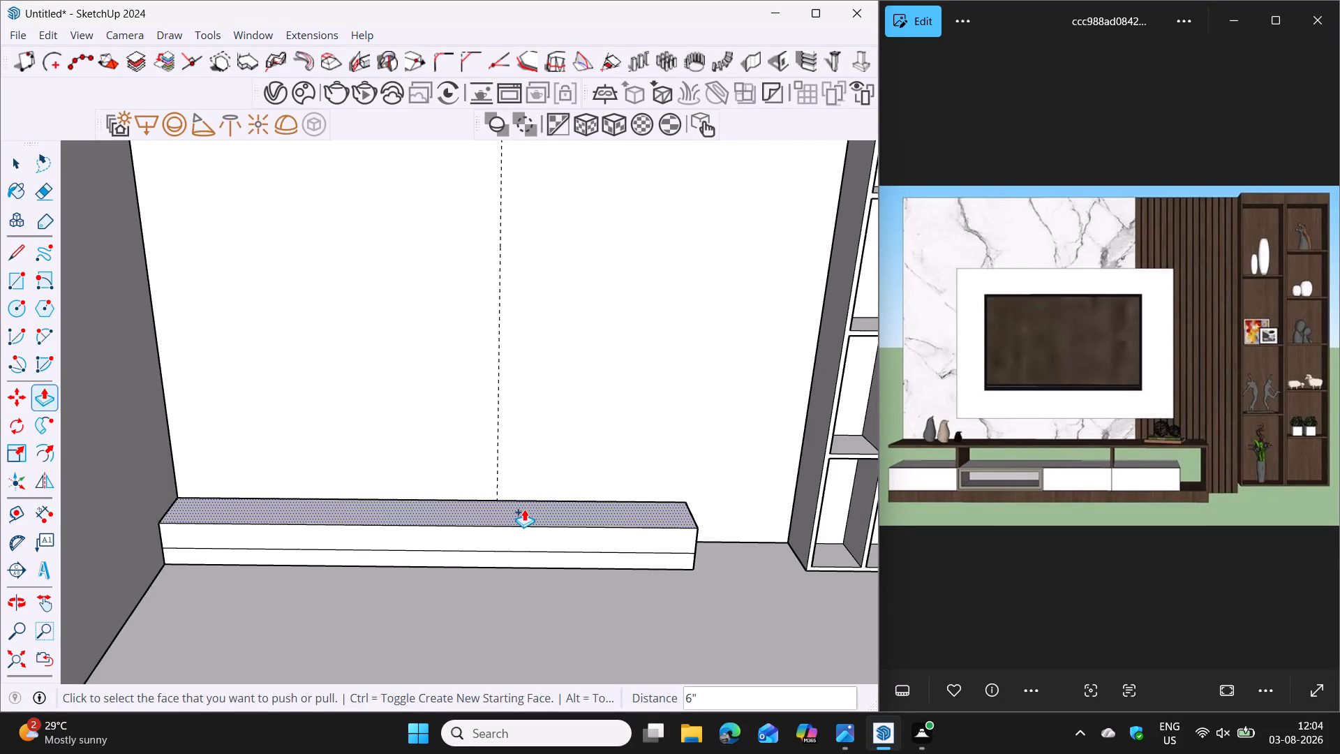
Push/Pull the low console's top face up 6" as a new starting face to add a third layer.
{"action": "left_click", "coordinate": [524, 509]}
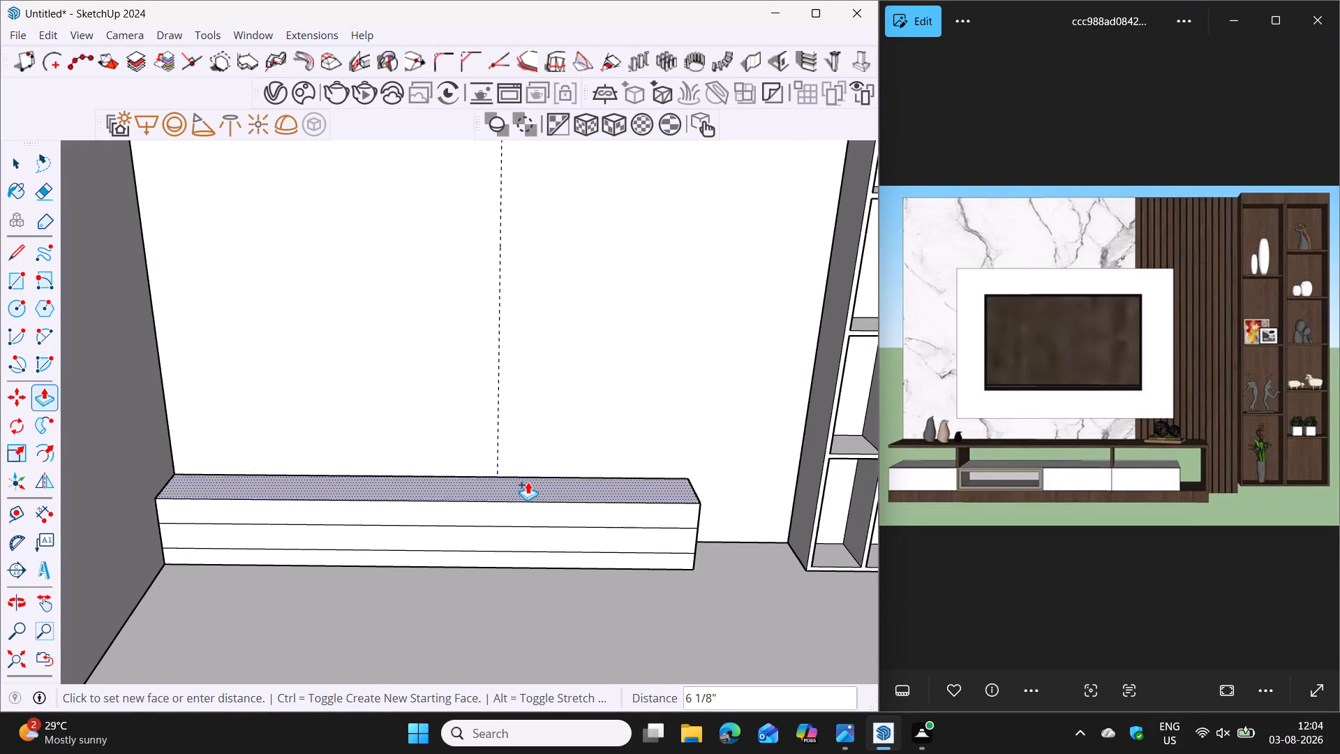
{"action": "key", "text": "6"}
{"action": "key", "text": "Return"}
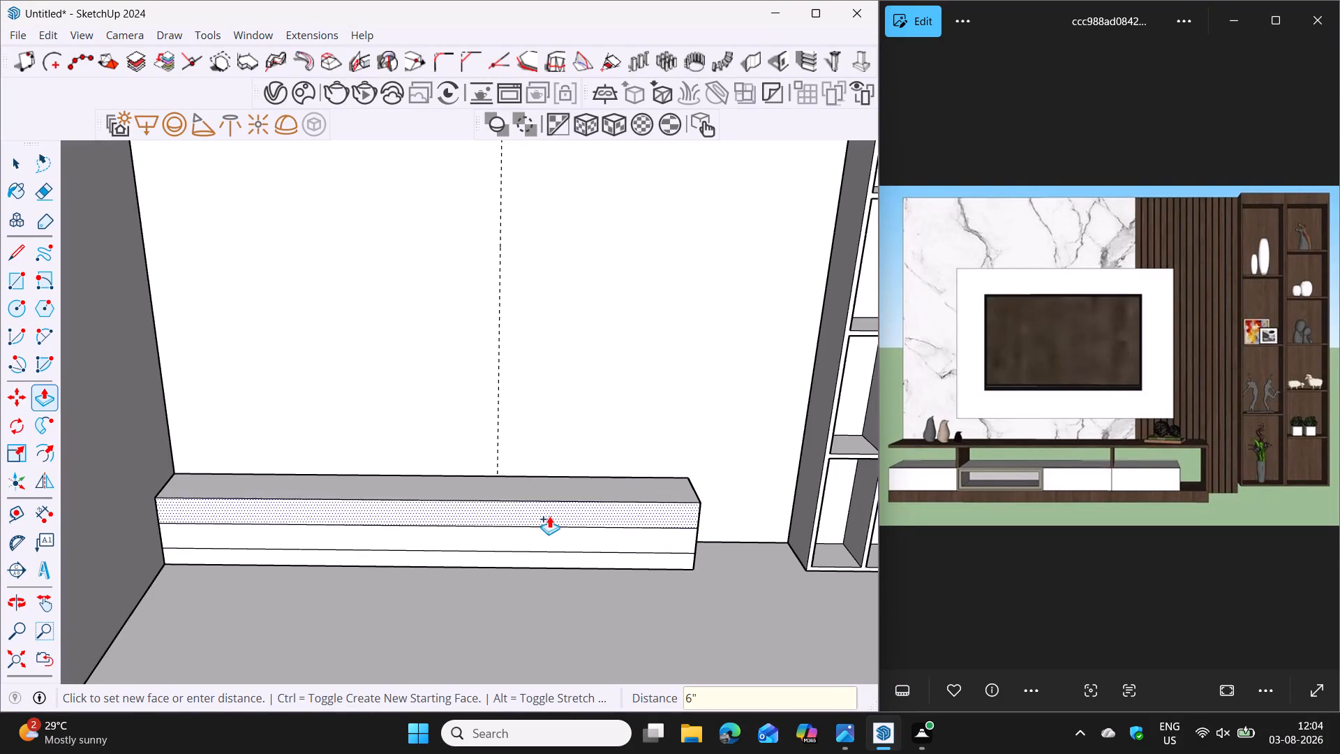
Copy the right end edge of the console front's middle band 6" inward along the band.
{"action": "middle_click_drag", "start_coordinate": [548, 629], "coordinate": [532, 494]}
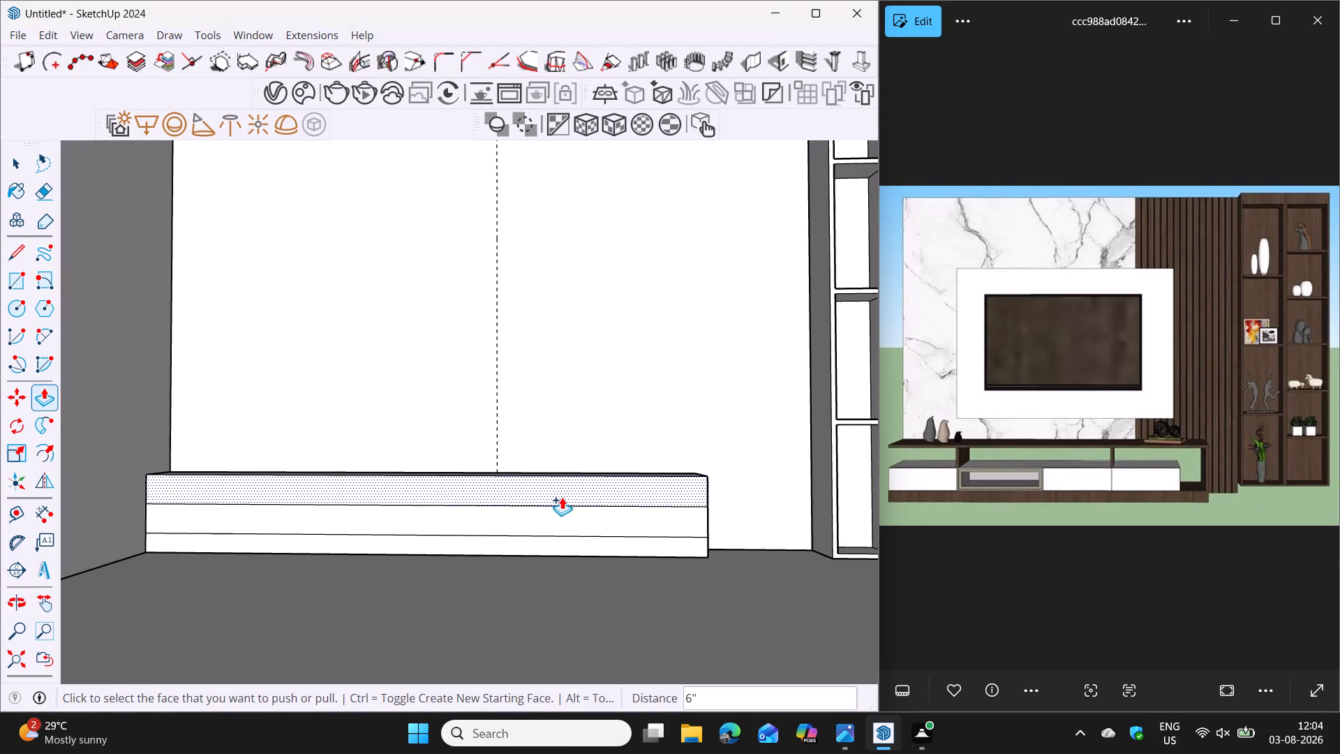
{"action": "key", "text": "space"}
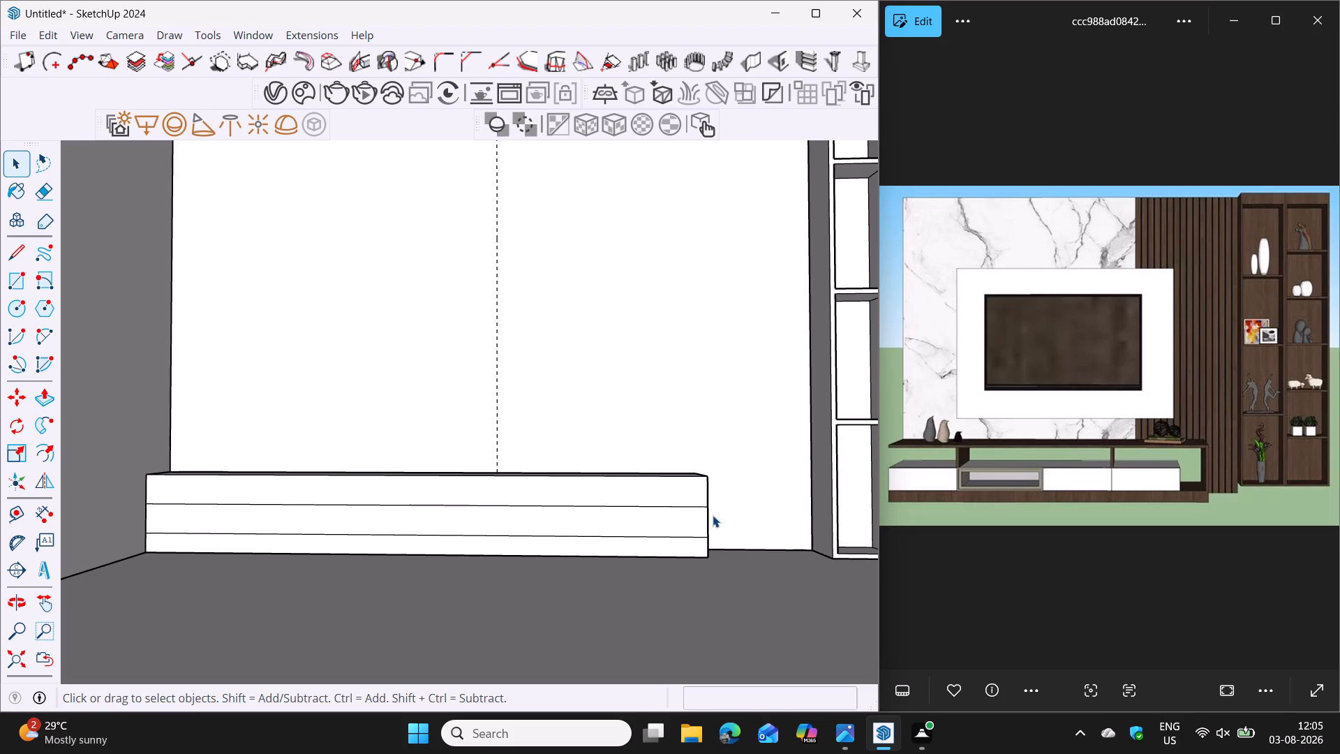
{"action": "left_click", "coordinate": [708, 526]}
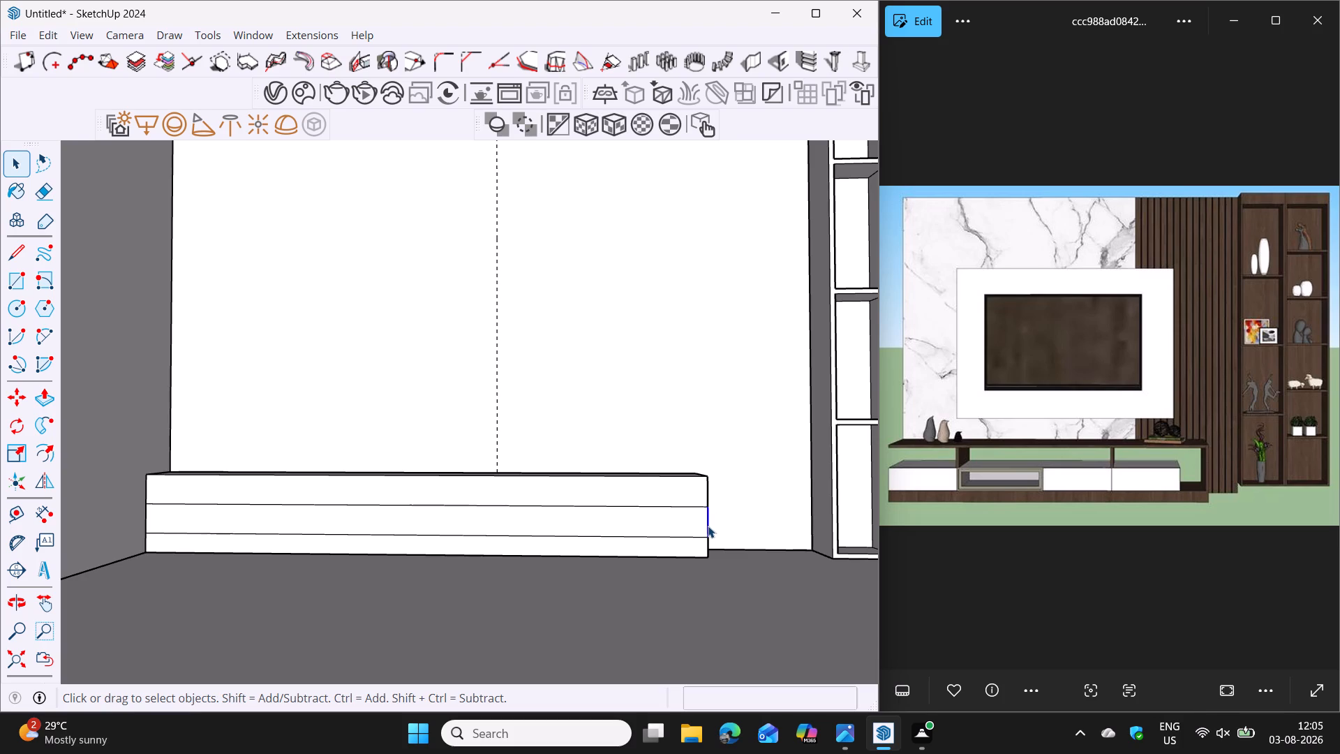
{"action": "key", "text": "m"}
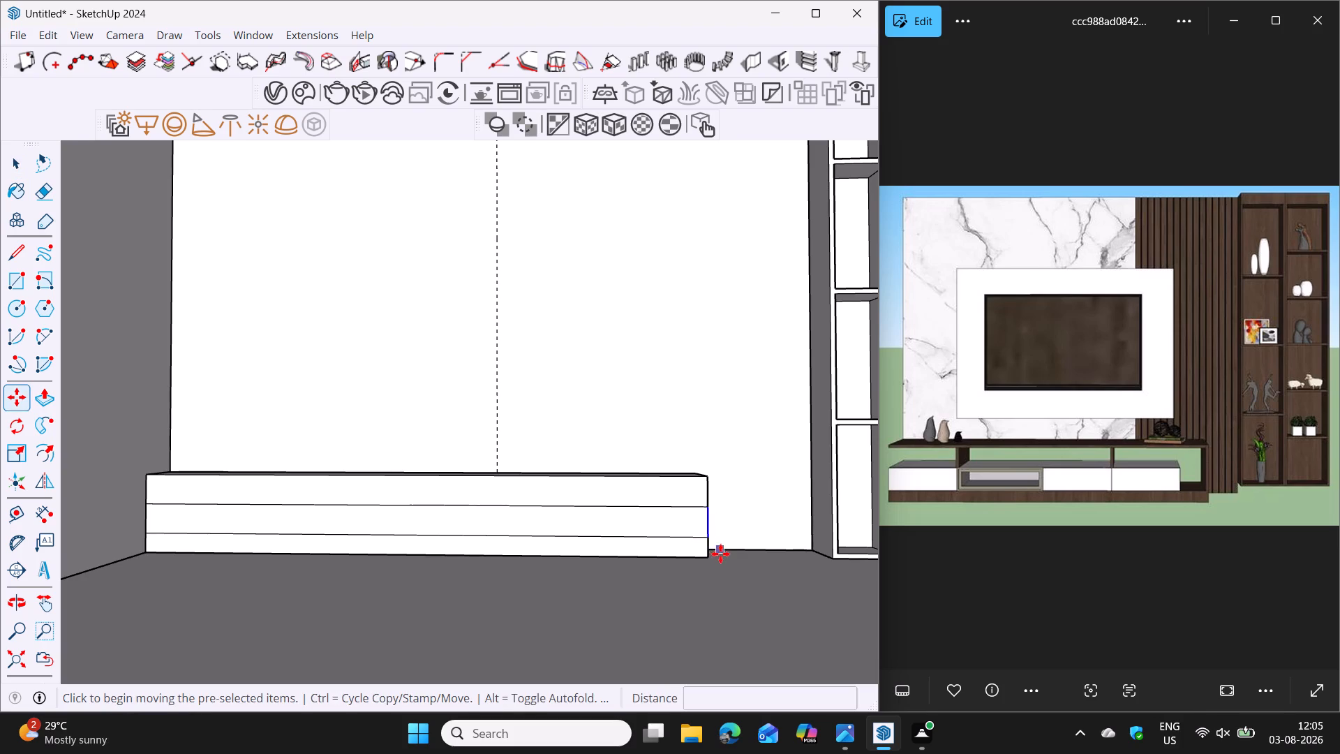
{"action": "left_click", "coordinate": [709, 538]}
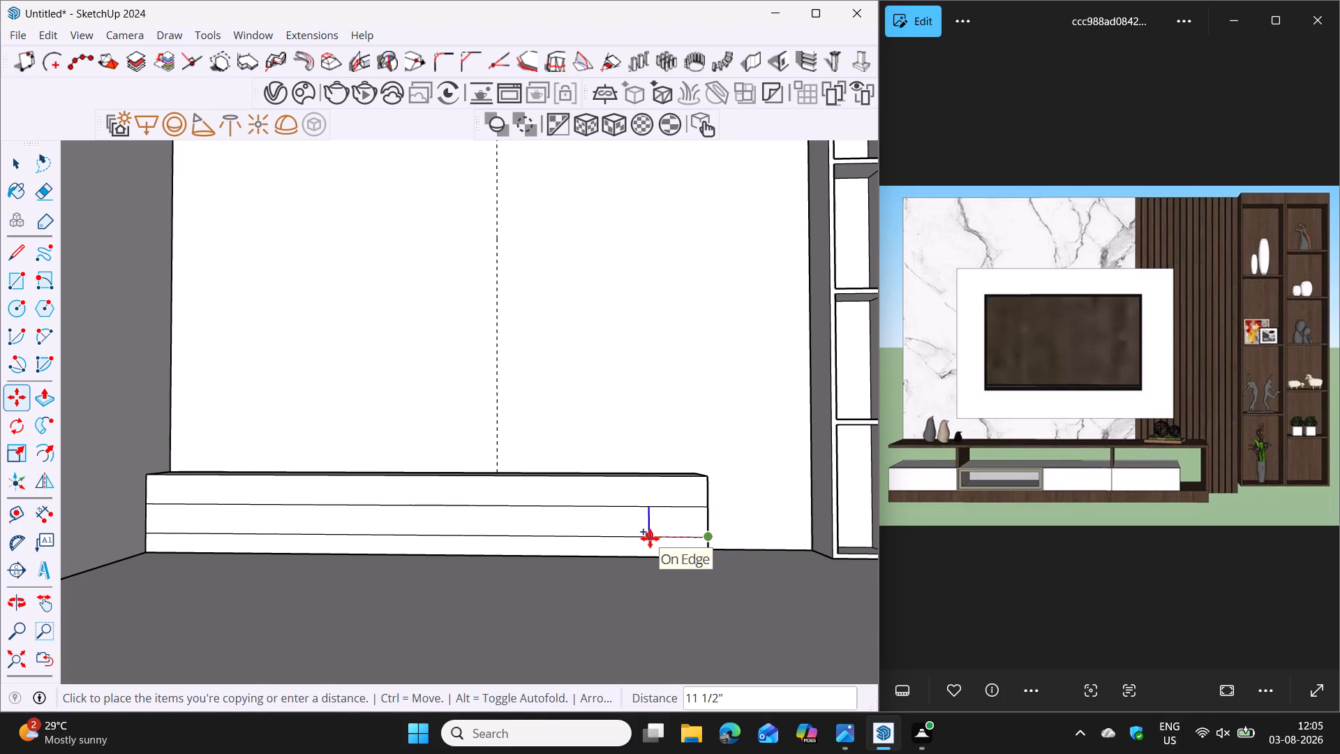
{"action": "key", "text": "6"}
{"action": "key", "text": "Return"}
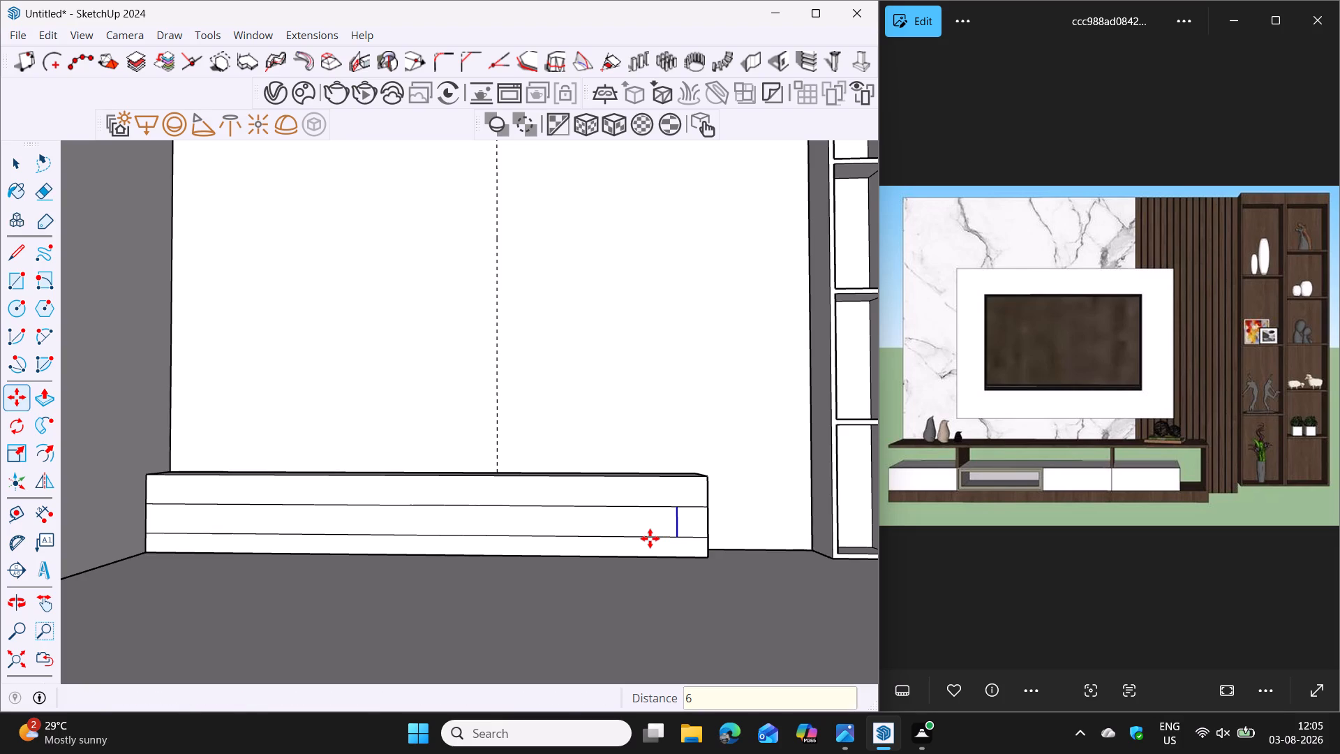
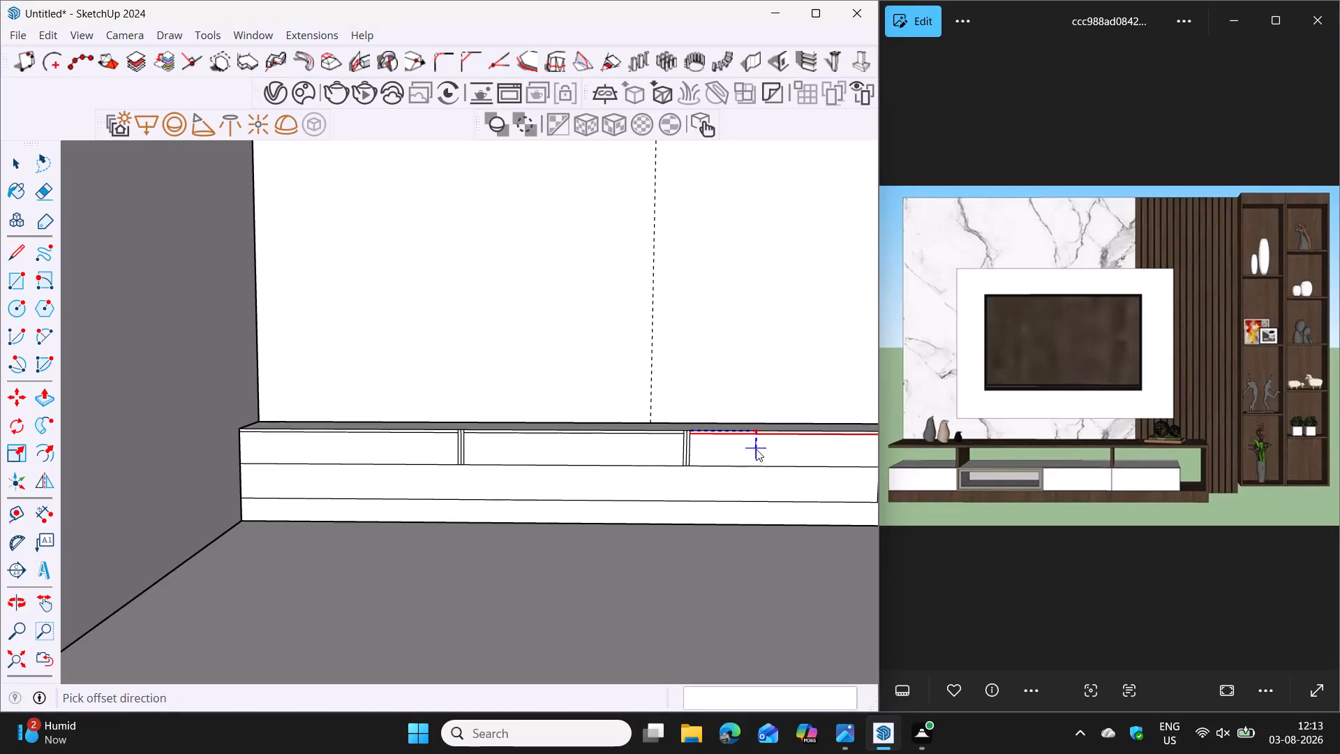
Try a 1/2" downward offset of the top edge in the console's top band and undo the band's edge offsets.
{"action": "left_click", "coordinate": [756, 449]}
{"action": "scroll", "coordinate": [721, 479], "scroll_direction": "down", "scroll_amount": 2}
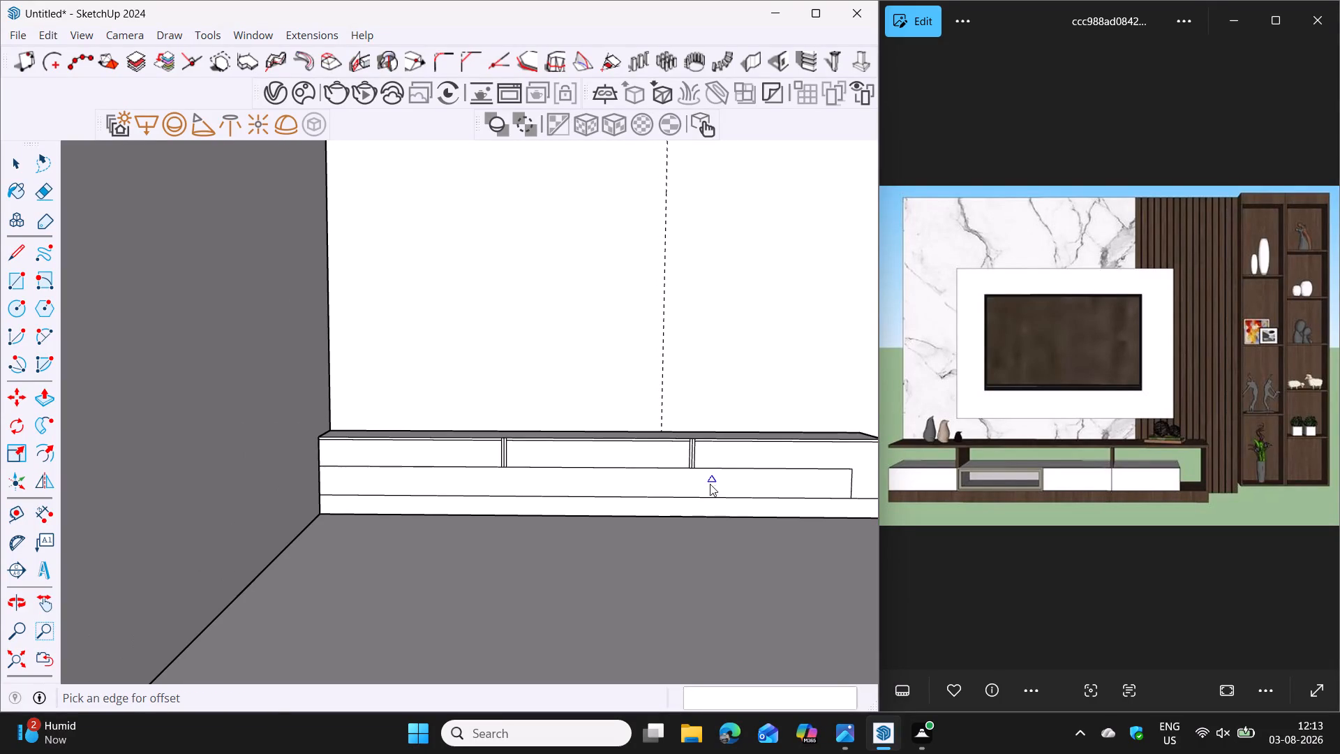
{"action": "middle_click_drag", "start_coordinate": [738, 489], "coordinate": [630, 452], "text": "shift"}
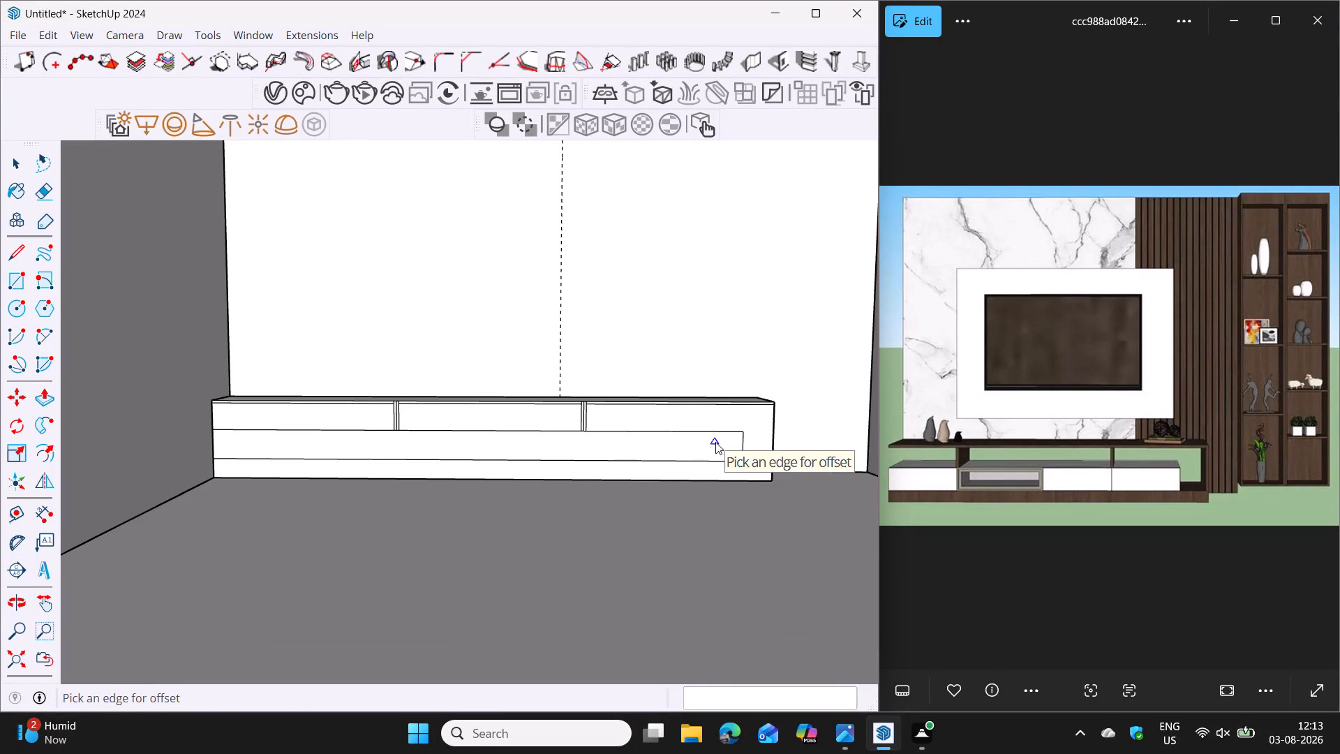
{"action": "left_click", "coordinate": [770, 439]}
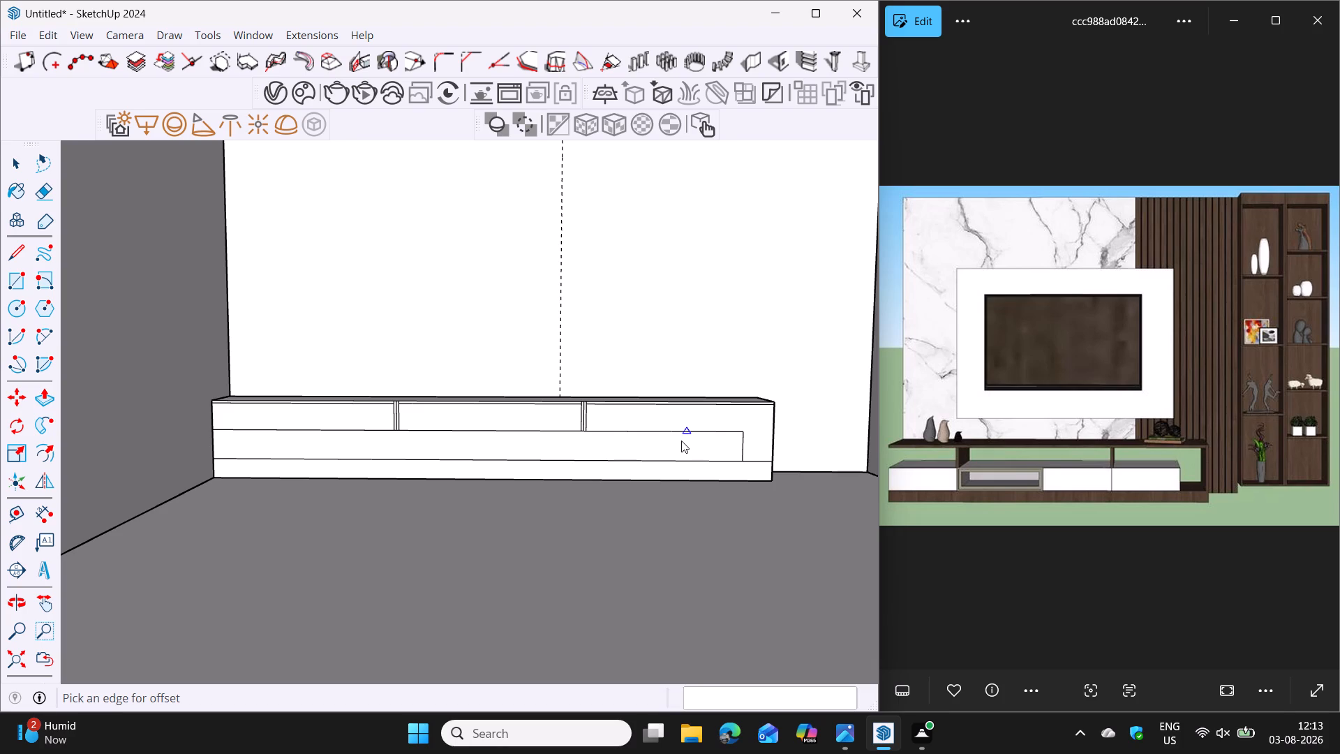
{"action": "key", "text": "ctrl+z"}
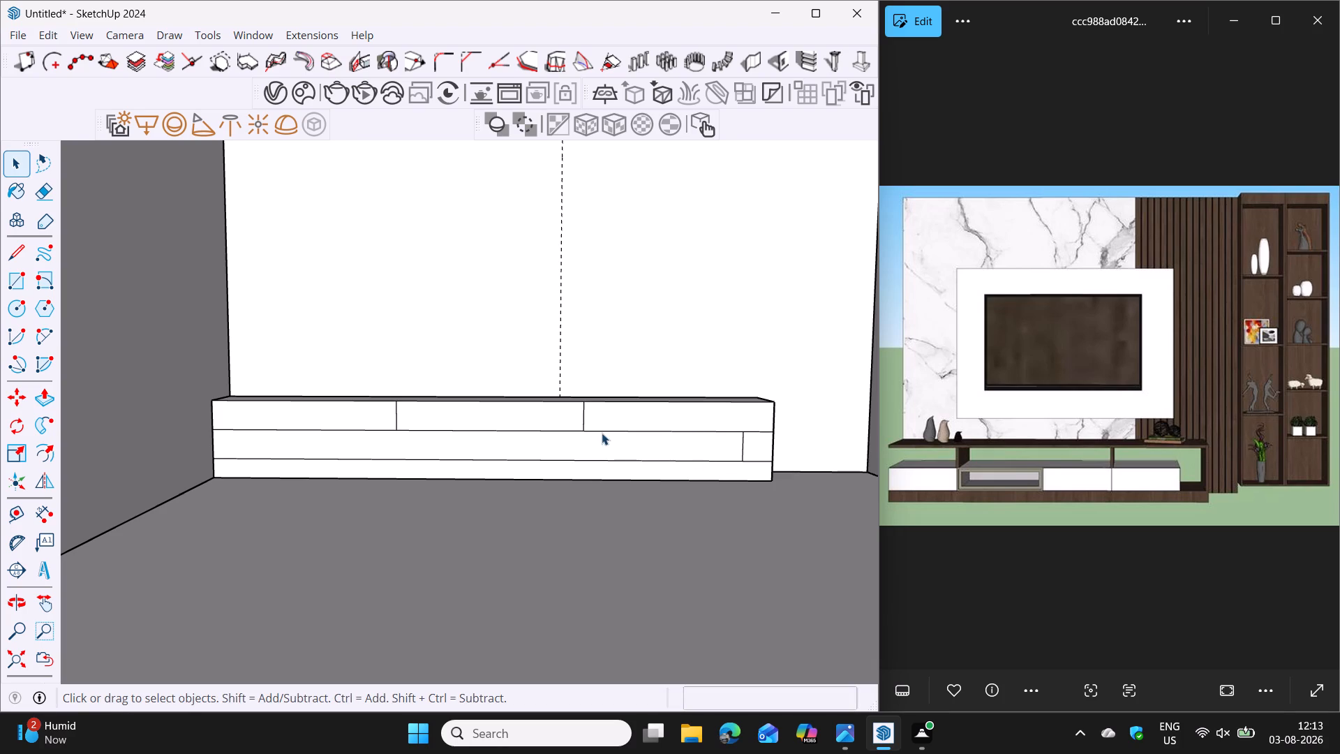
Offset both vertical divider lines in the console front's top band 1/2" to each side.
{"action": "left_click", "coordinate": [531, 66]}
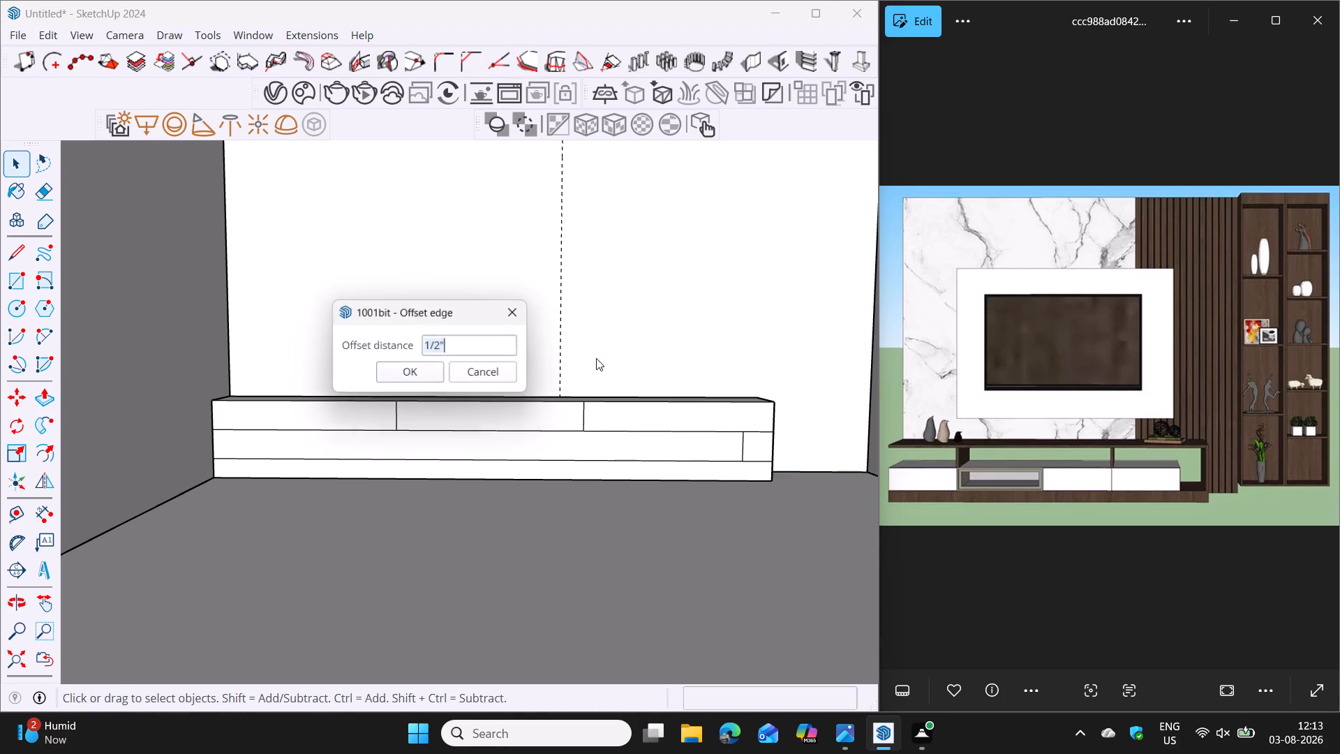
{"action": "left_click", "coordinate": [434, 369]}
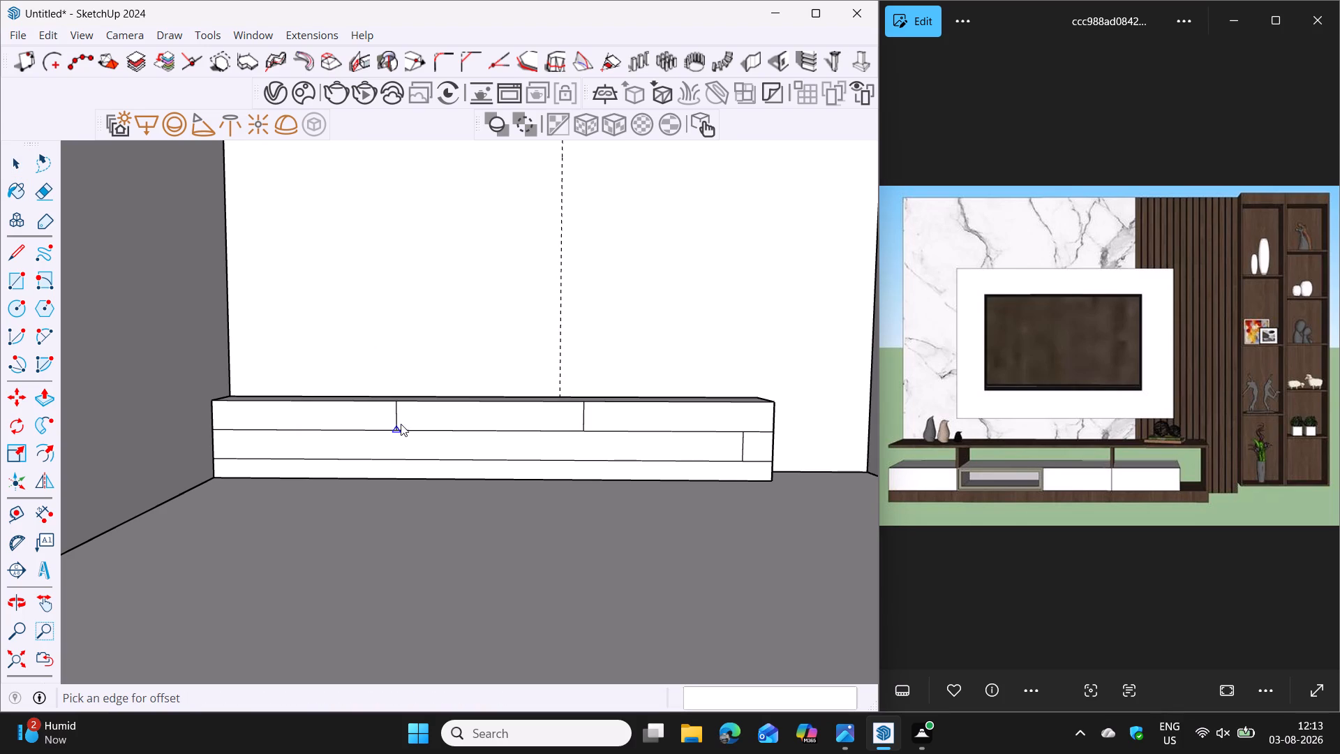
{"action": "left_click", "coordinate": [396, 419]}
{"action": "left_click", "coordinate": [380, 418]}
{"action": "left_click", "coordinate": [357, 414]}
{"action": "left_click", "coordinate": [403, 417]}
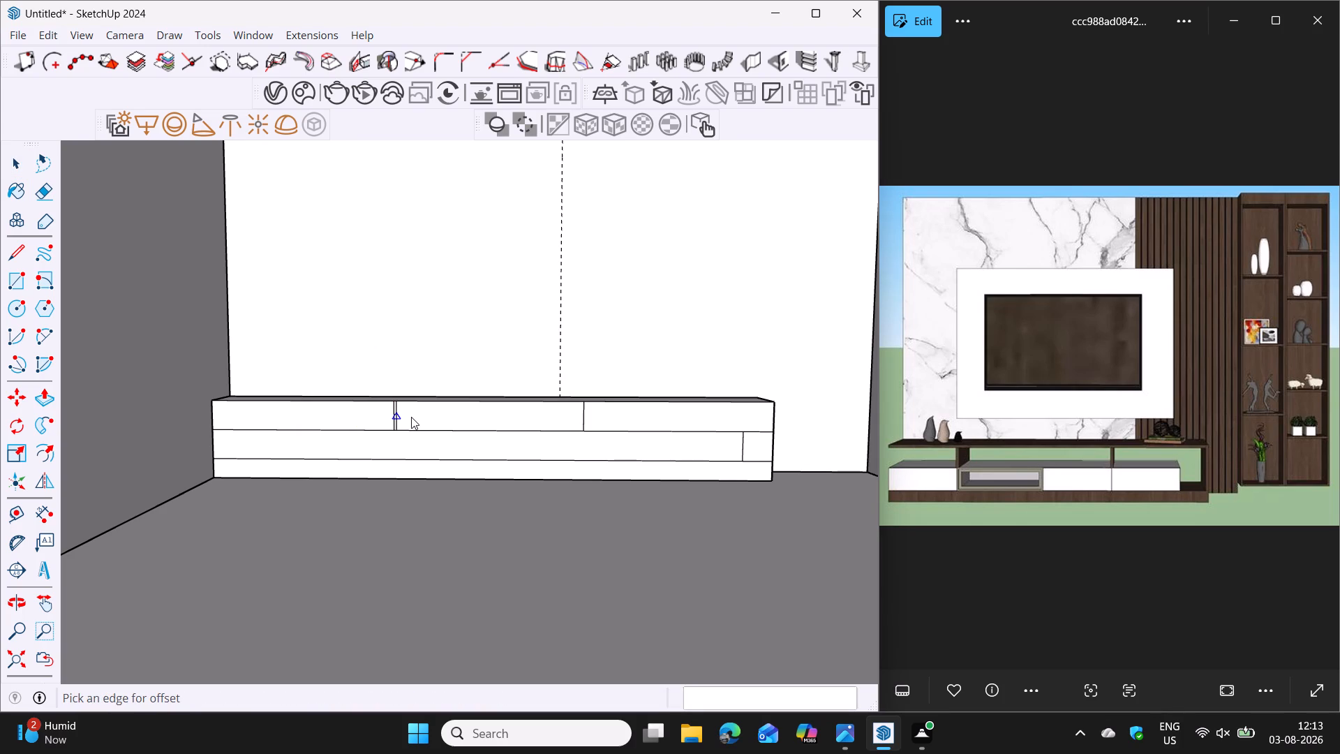
{"action": "left_click", "coordinate": [398, 415]}
{"action": "left_click", "coordinate": [426, 417]}
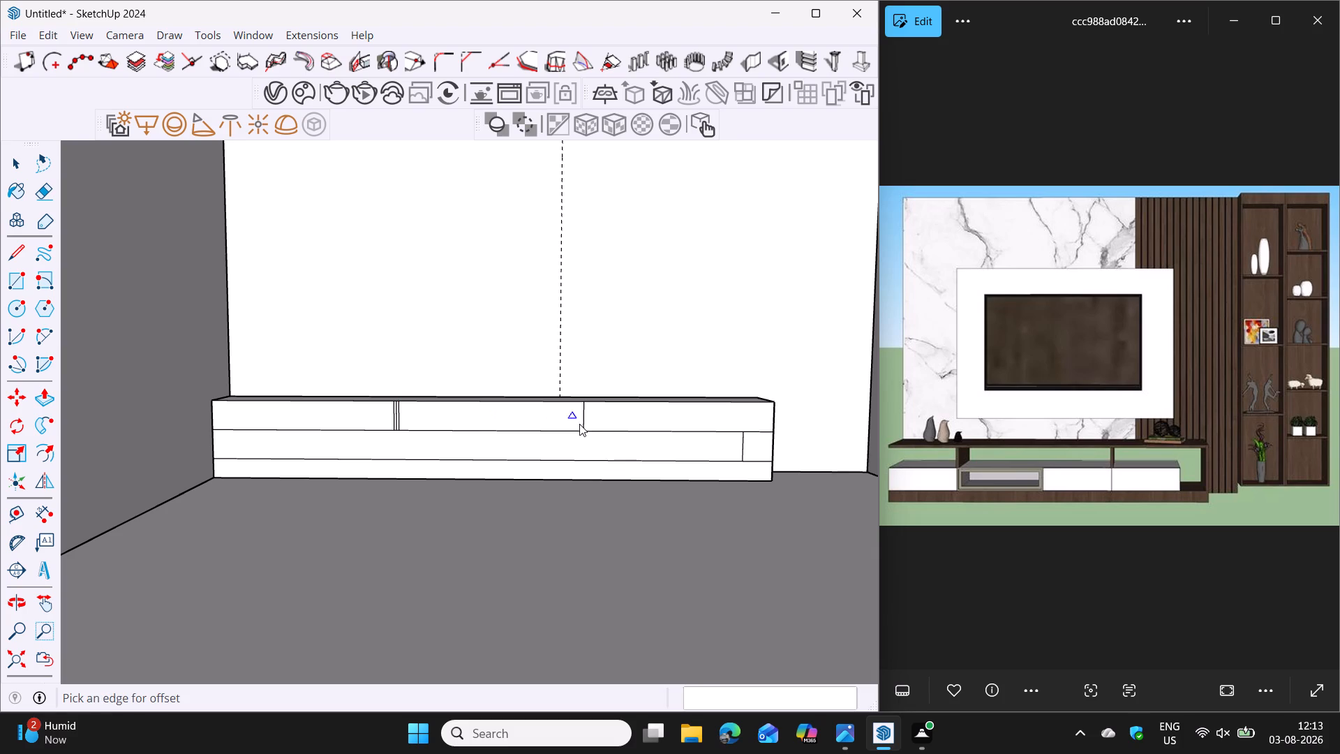
{"action": "left_click", "coordinate": [583, 415]}
{"action": "left_click", "coordinate": [545, 415]}
{"action": "left_click", "coordinate": [590, 418]}
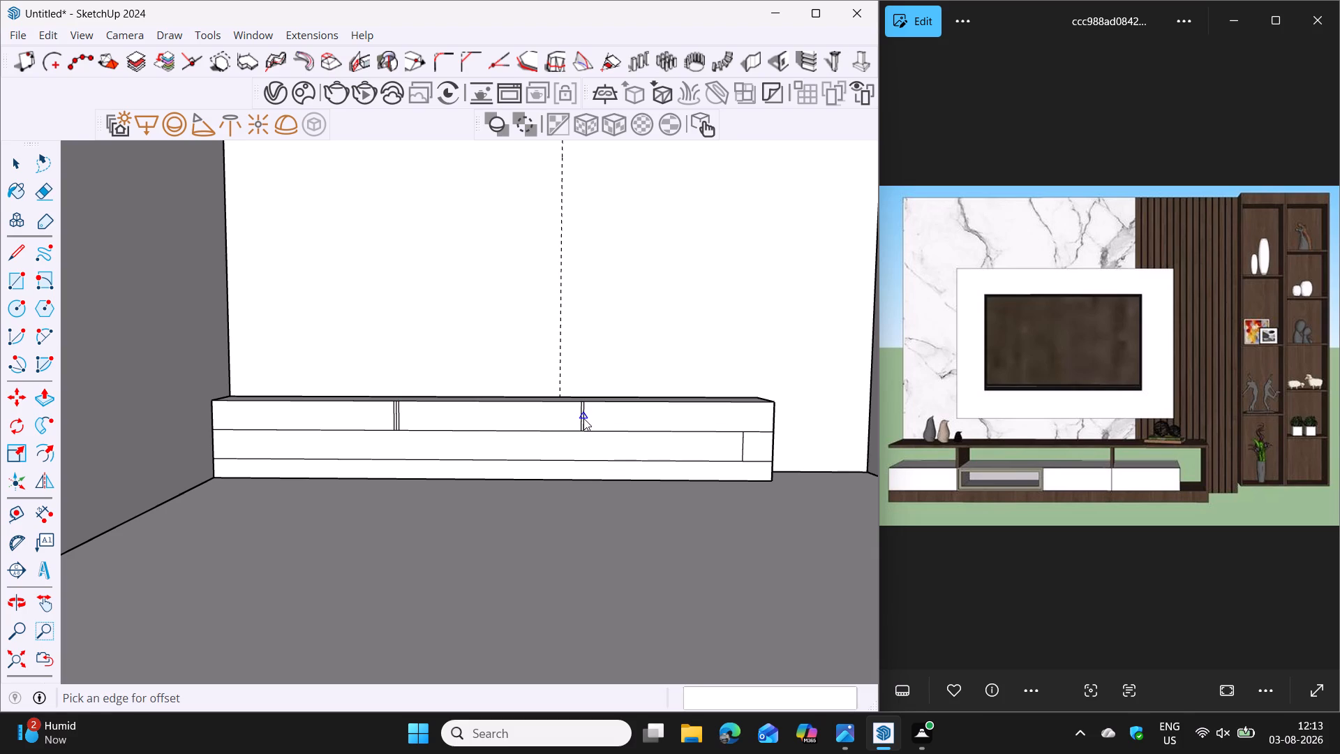
{"action": "left_click", "coordinate": [586, 414]}
{"action": "left_click", "coordinate": [611, 417]}
Copy the middle band's inset vertical edge 9' to the band's left end and divide the span into three equal parts.
{"action": "scroll", "coordinate": [734, 477], "scroll_direction": "down", "scroll_amount": 1}
{"action": "middle_click_drag", "start_coordinate": [613, 501], "coordinate": [627, 467], "text": "shift"}
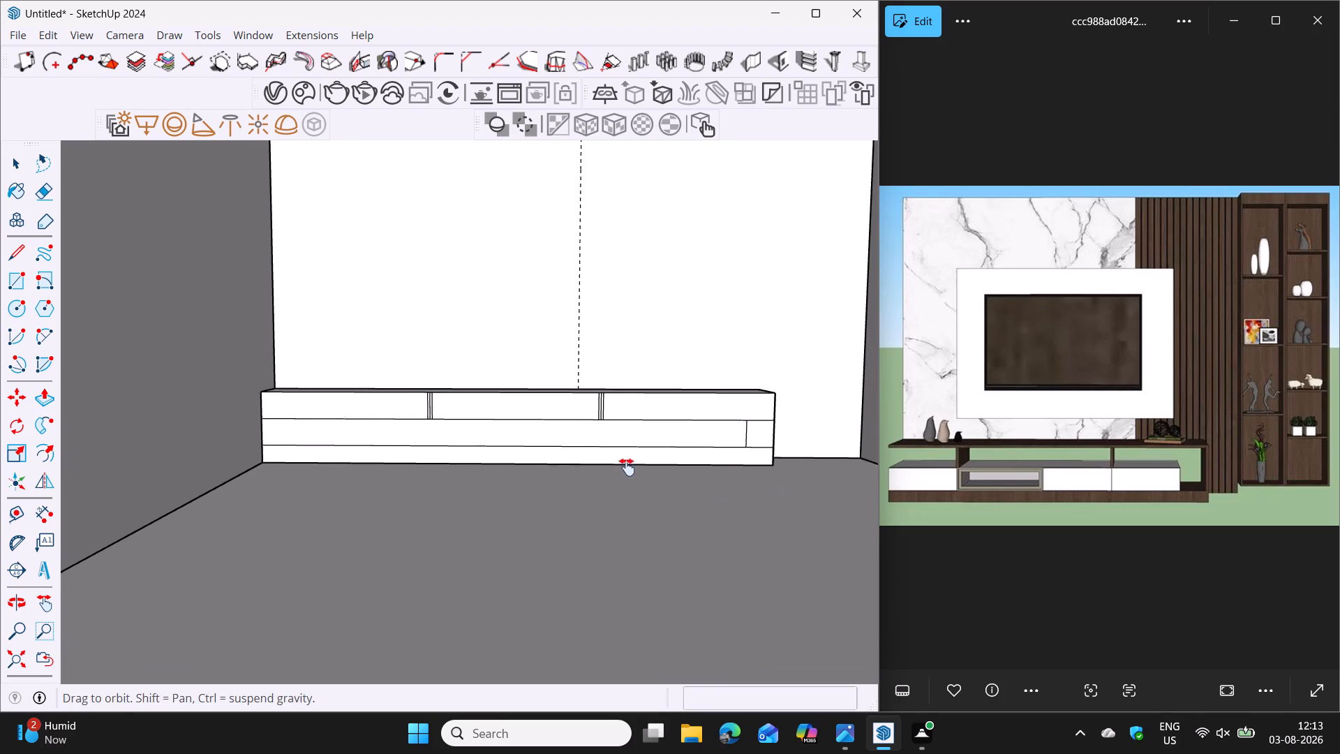
{"action": "middle_click_drag", "start_coordinate": [627, 467], "coordinate": [631, 461], "text": "shift"}
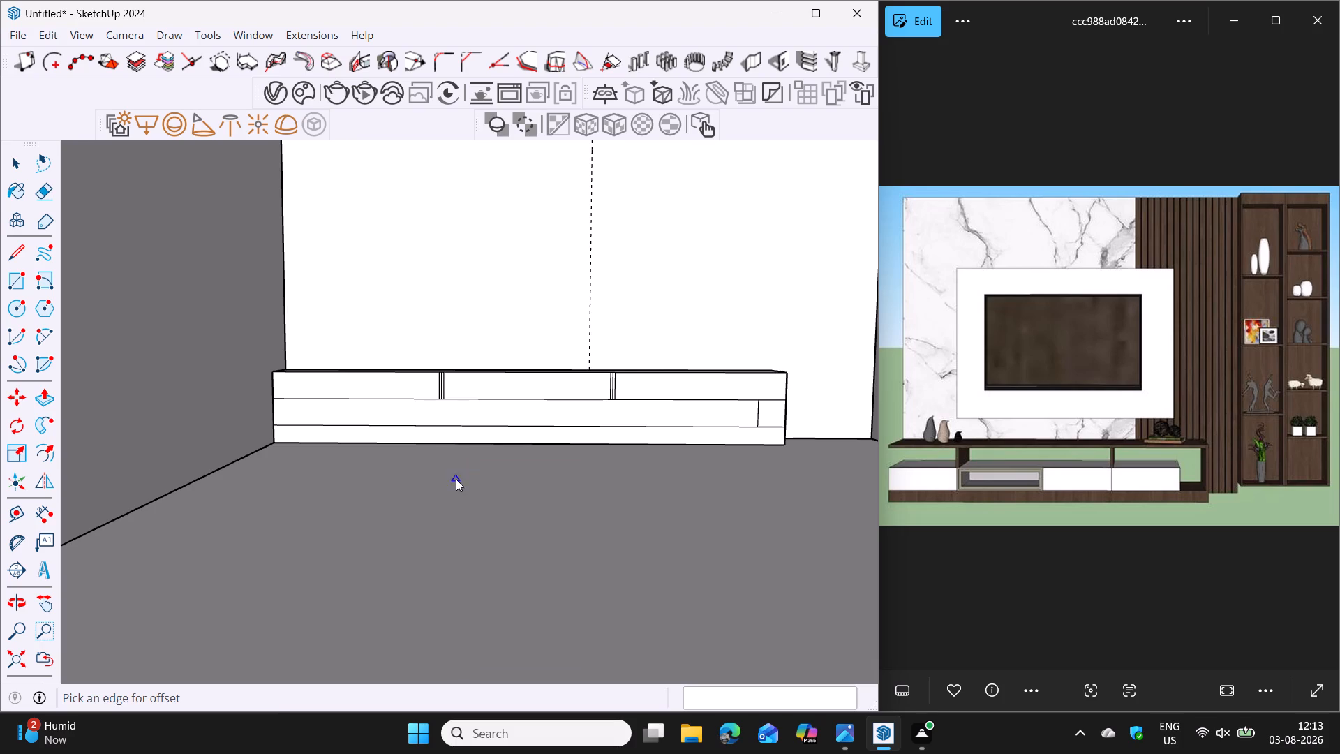
{"action": "middle_click_drag", "start_coordinate": [459, 474], "coordinate": [470, 450]}
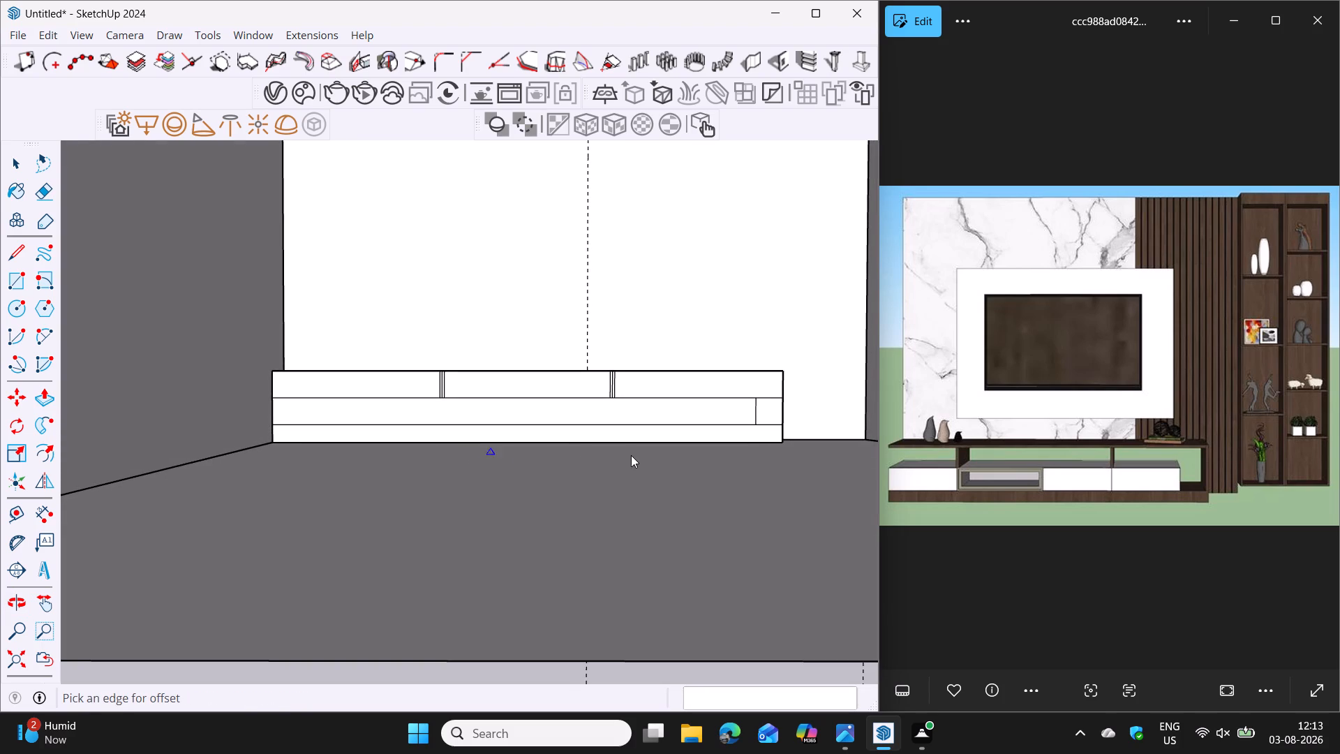
{"action": "middle_click_drag", "start_coordinate": [551, 517], "coordinate": [553, 510]}
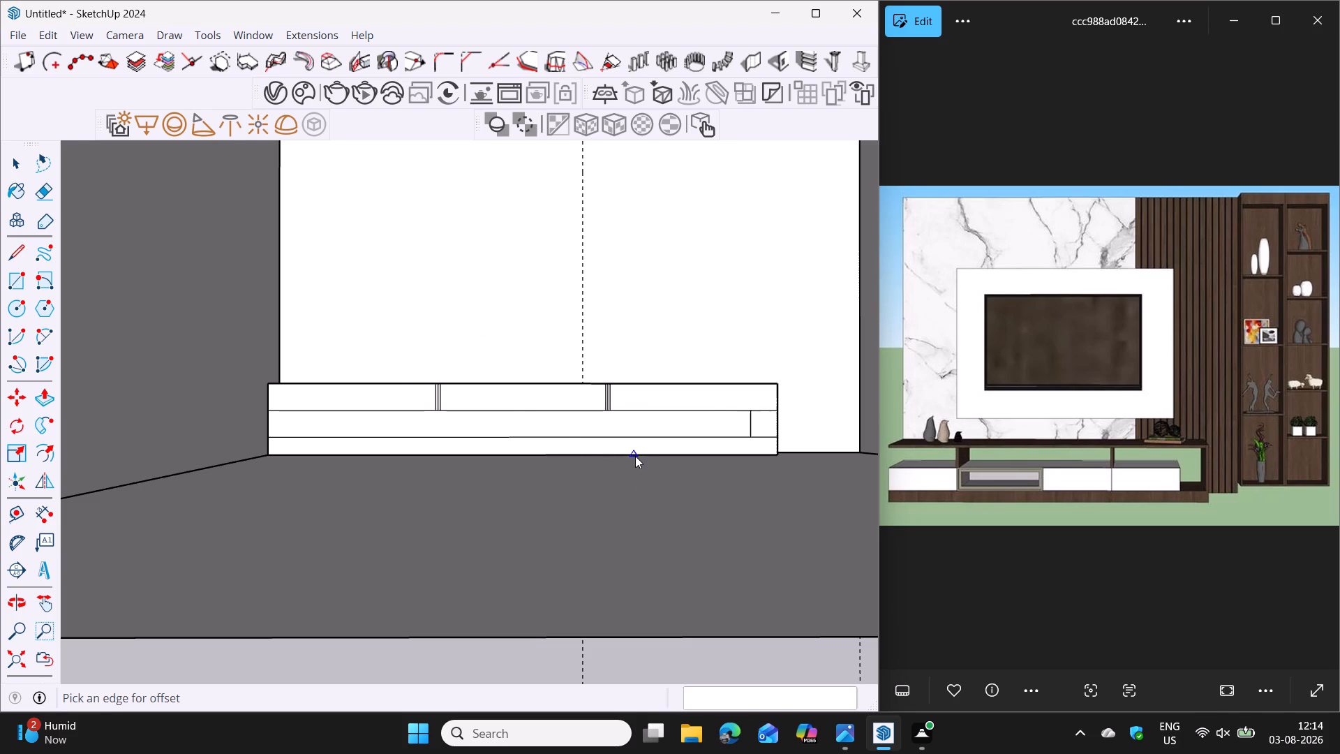
{"action": "key", "text": "space"}
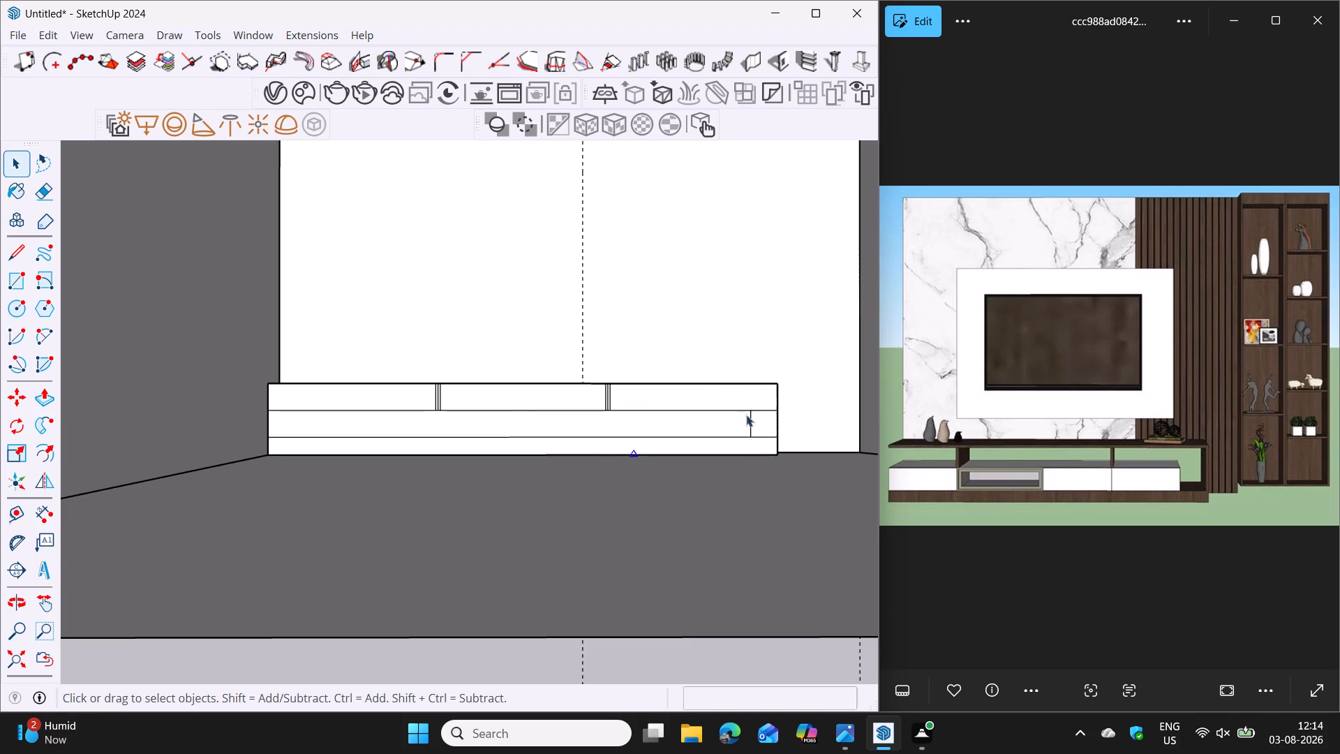
{"action": "left_click", "coordinate": [751, 419]}
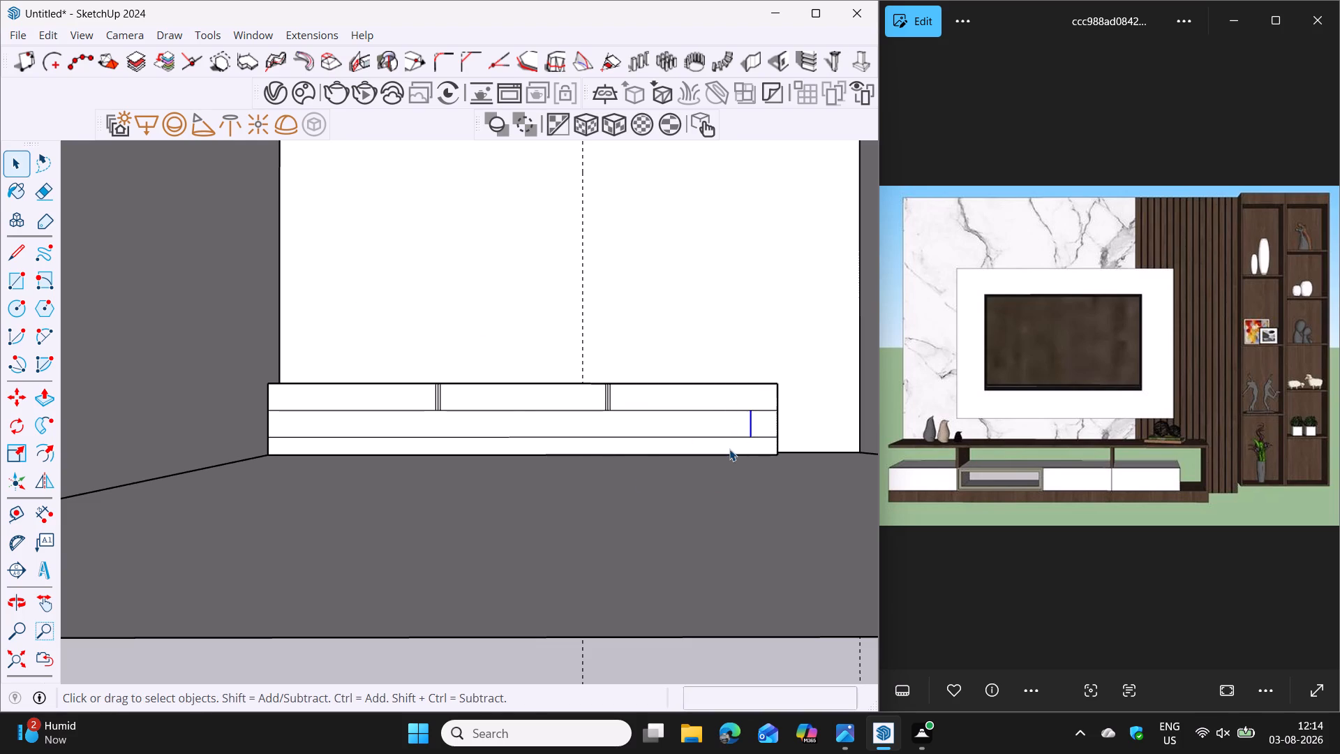
{"action": "key", "text": "m"}
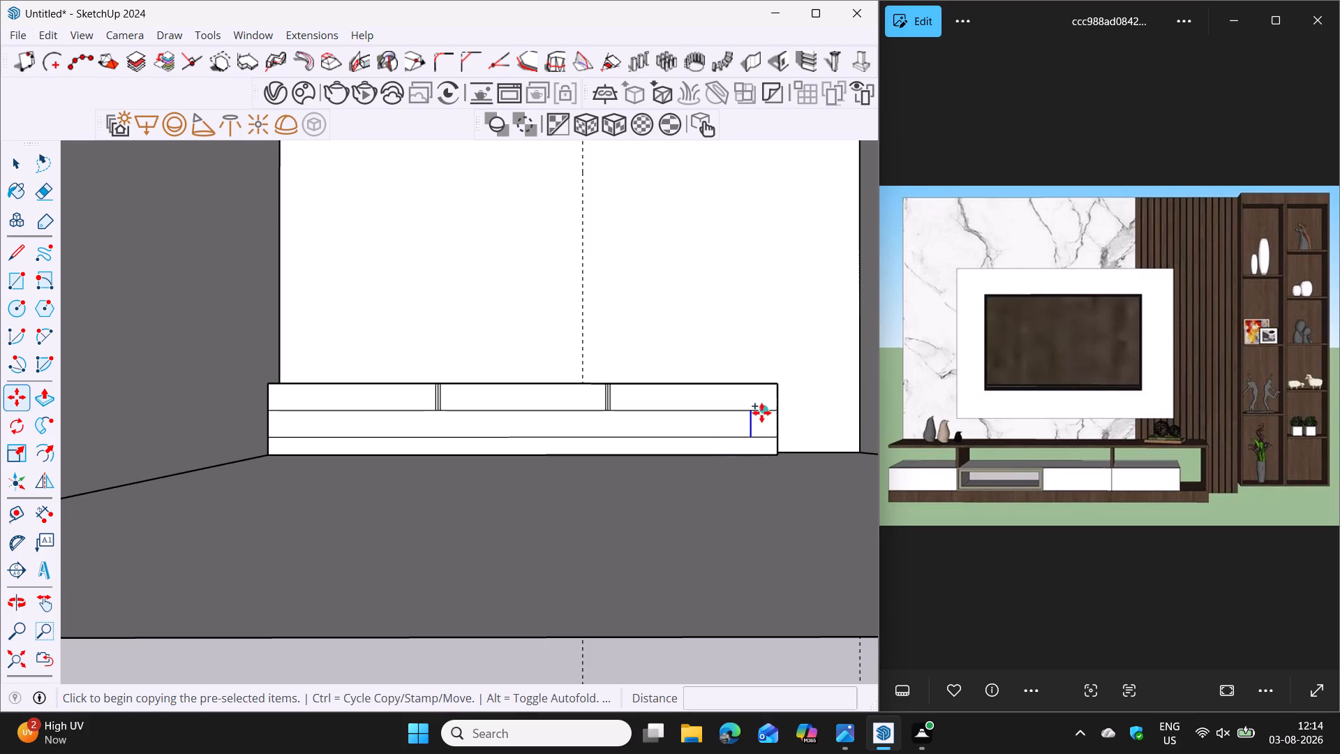
{"action": "left_click", "coordinate": [753, 409]}
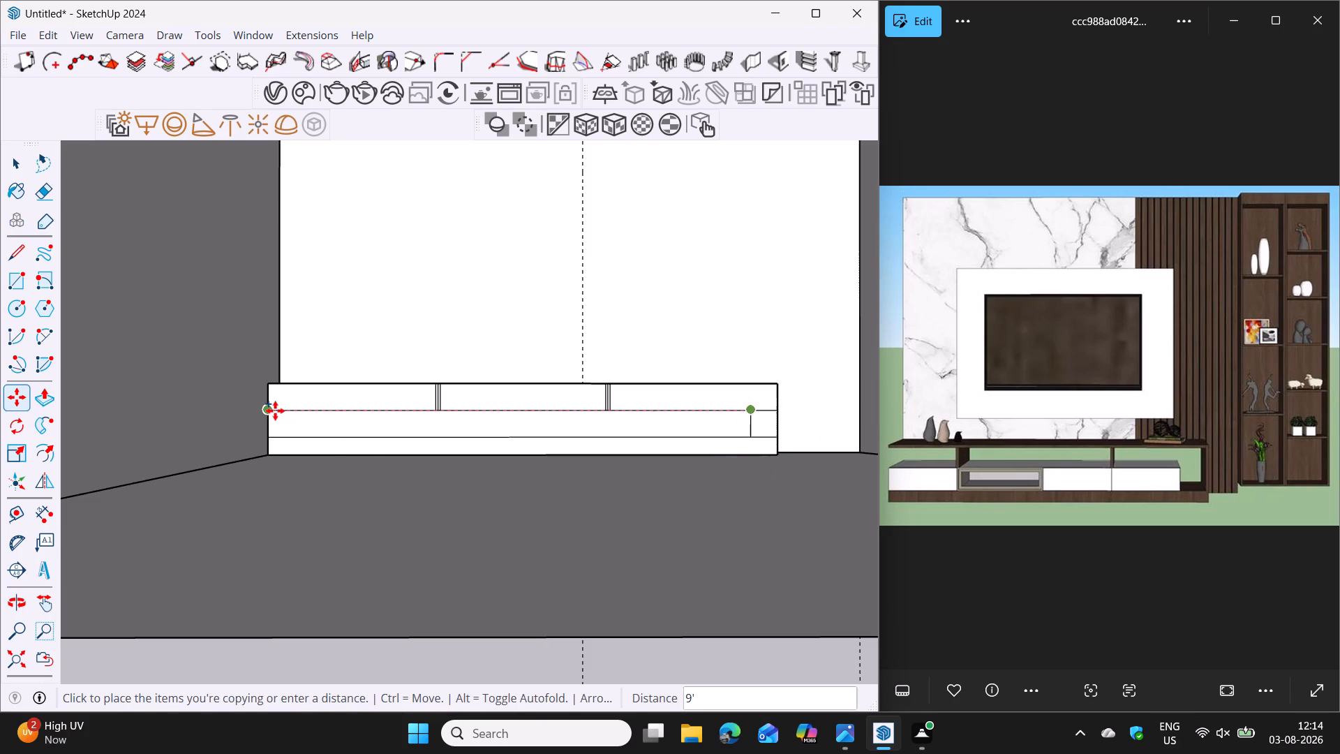
{"action": "left_click", "coordinate": [271, 412]}
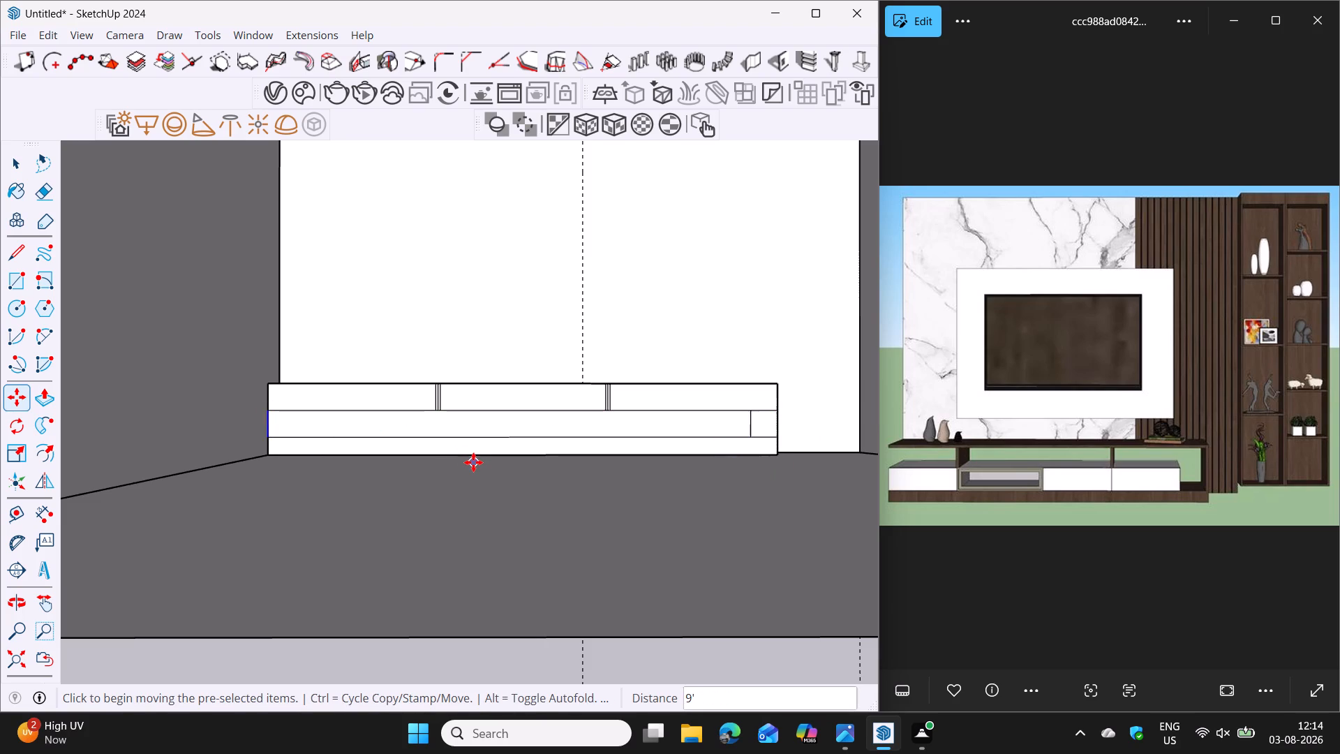
{"action": "type", "text": "3/"}
{"action": "key", "text": "Return"}
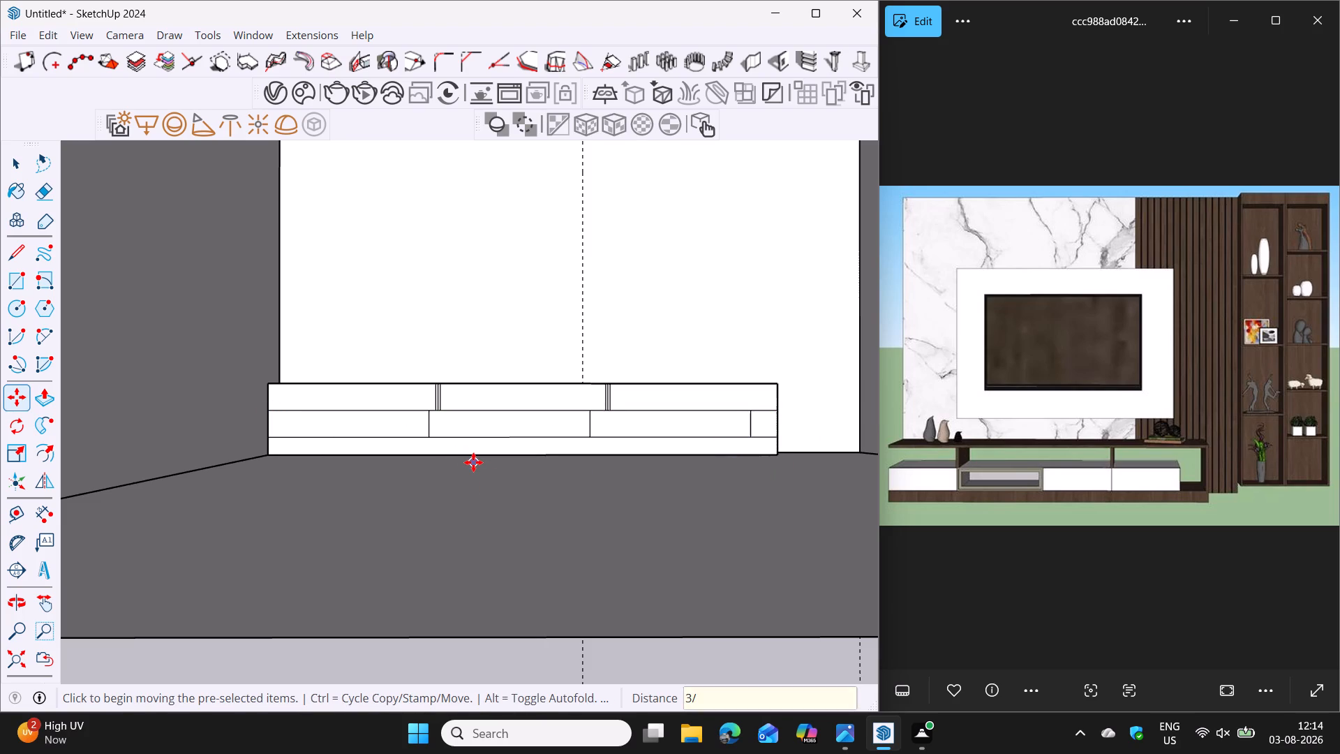
{"action": "key", "text": "space"}
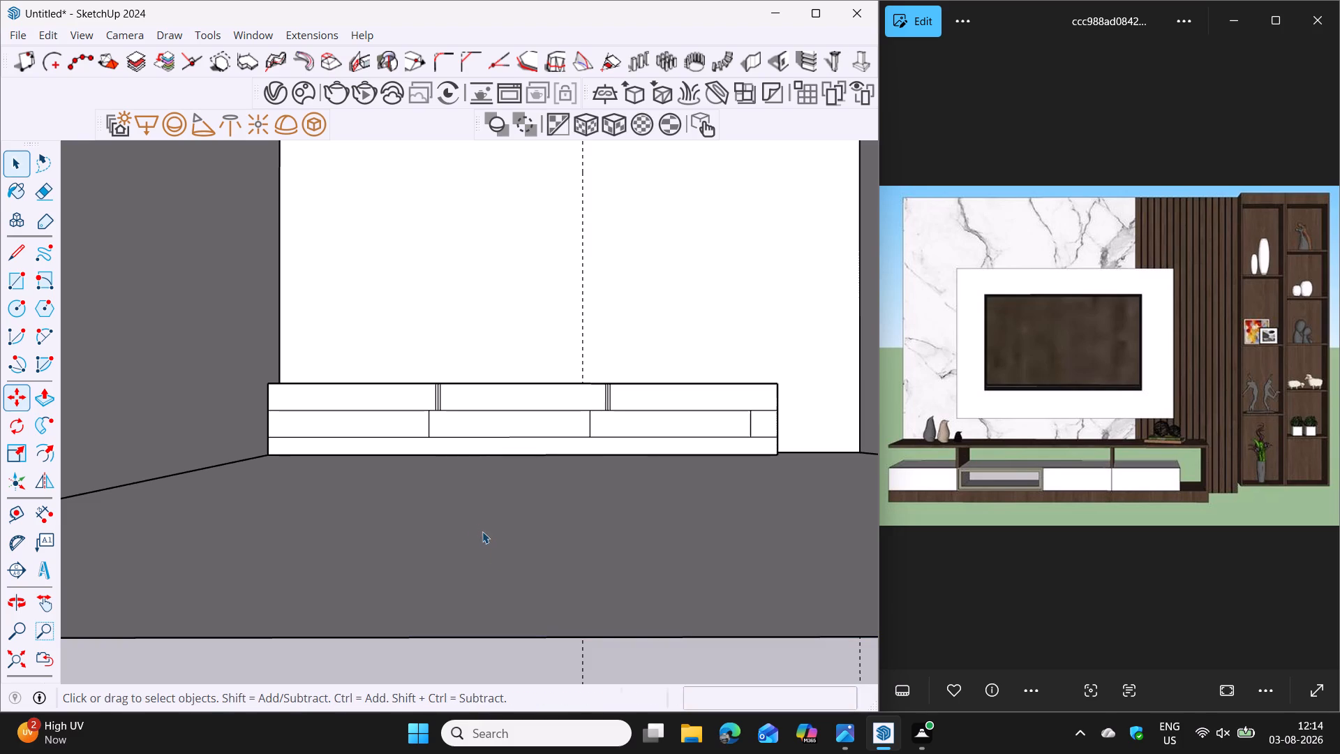
Offset the two new vertical divider lines in the console front's middle band 1/2" to each side.
{"action": "scroll", "coordinate": [586, 413], "scroll_direction": "up", "scroll_amount": 2}
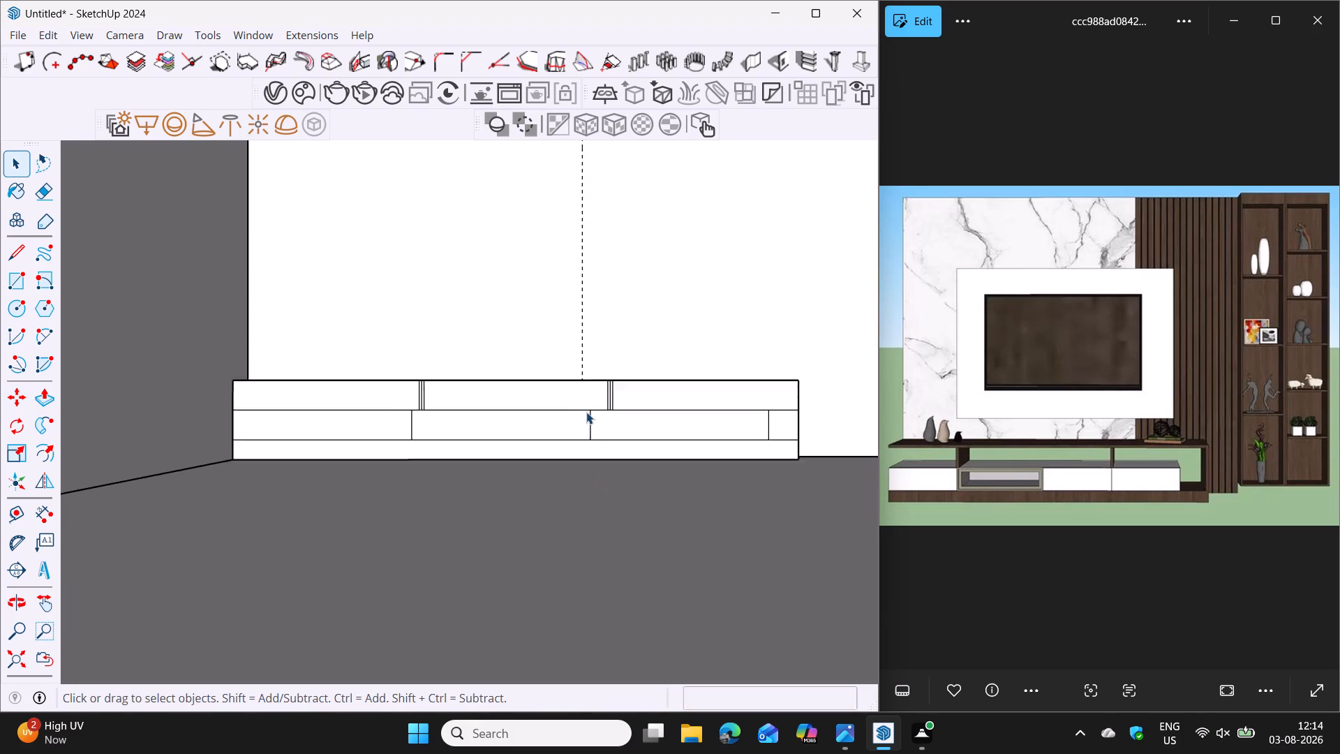
{"action": "scroll", "coordinate": [586, 412], "scroll_direction": "up", "scroll_amount": 4}
{"action": "left_click", "coordinate": [524, 60]}
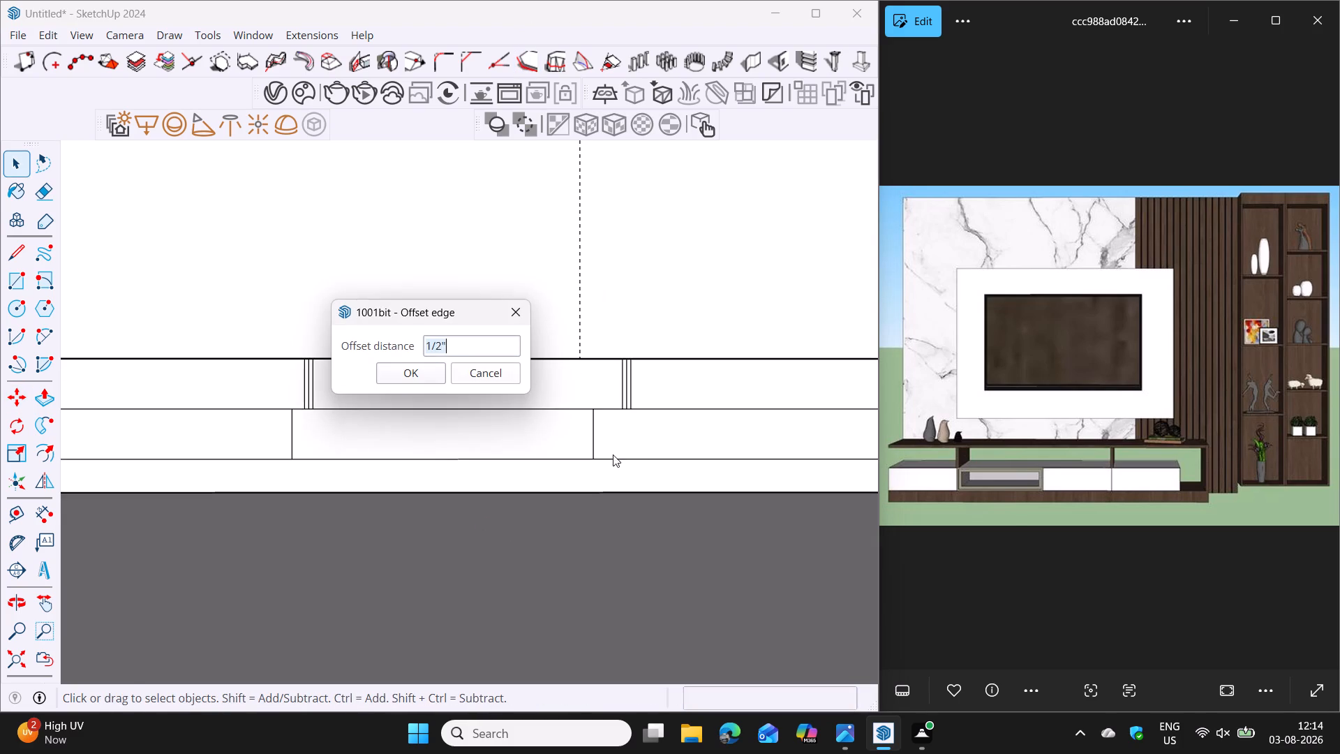
{"action": "left_click", "coordinate": [440, 379]}
{"action": "left_click", "coordinate": [595, 439]}
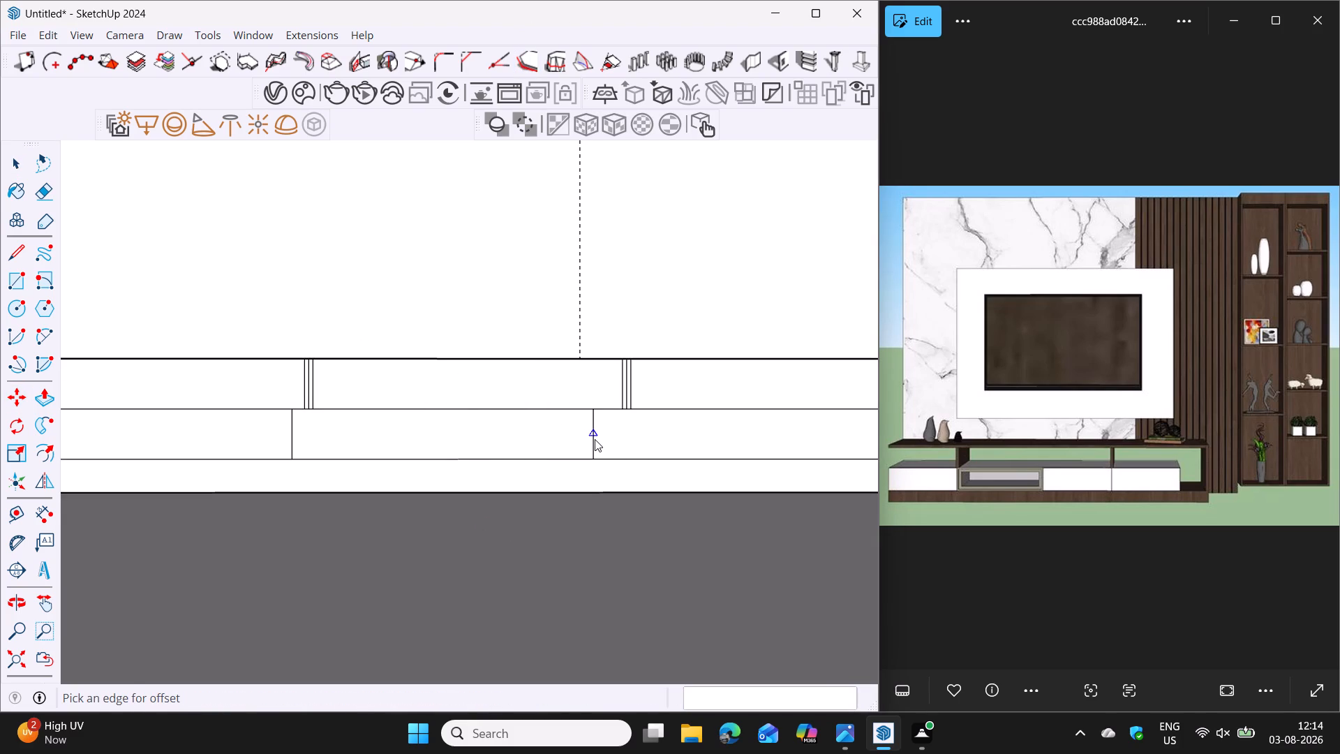
{"action": "left_click", "coordinate": [634, 435]}
{"action": "left_click", "coordinate": [593, 434]}
{"action": "left_click", "coordinate": [539, 439]}
{"action": "left_click", "coordinate": [293, 439]}
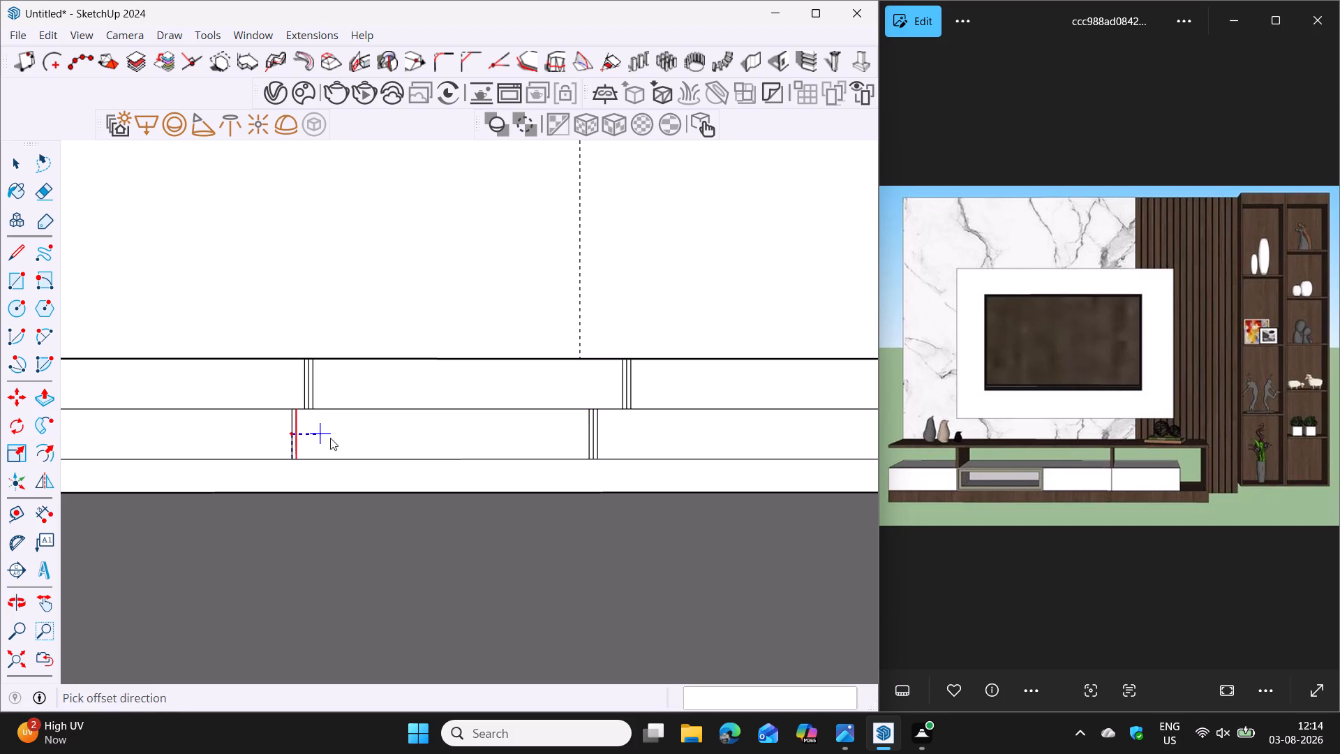
{"action": "left_click", "coordinate": [334, 438]}
{"action": "left_click", "coordinate": [291, 441]}
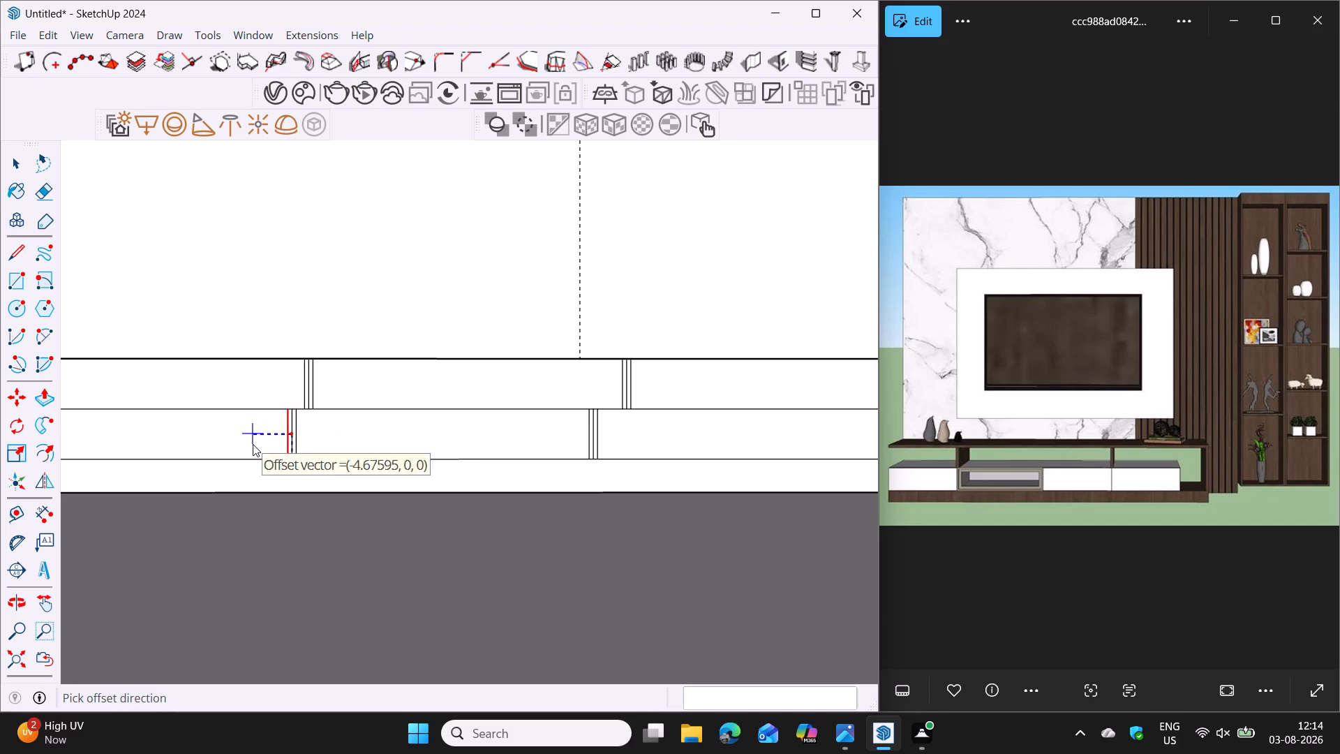
{"action": "left_click", "coordinate": [253, 444]}
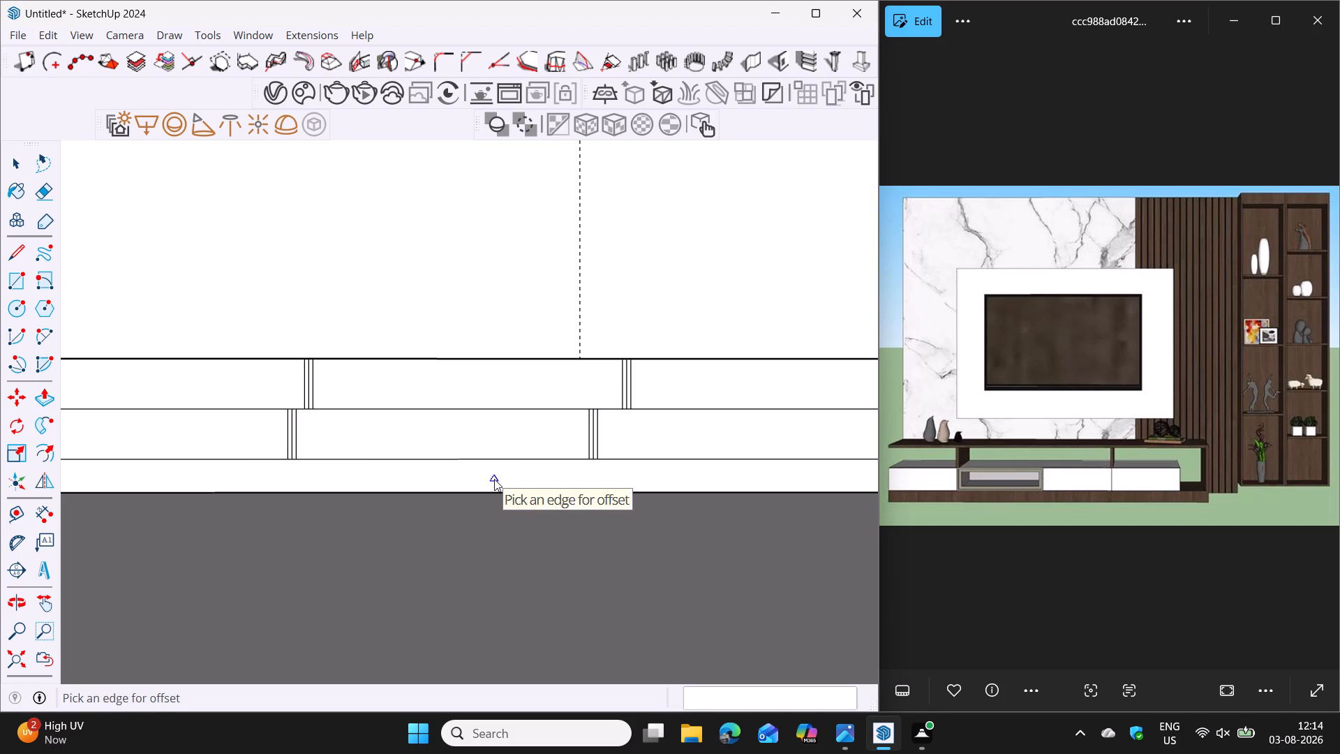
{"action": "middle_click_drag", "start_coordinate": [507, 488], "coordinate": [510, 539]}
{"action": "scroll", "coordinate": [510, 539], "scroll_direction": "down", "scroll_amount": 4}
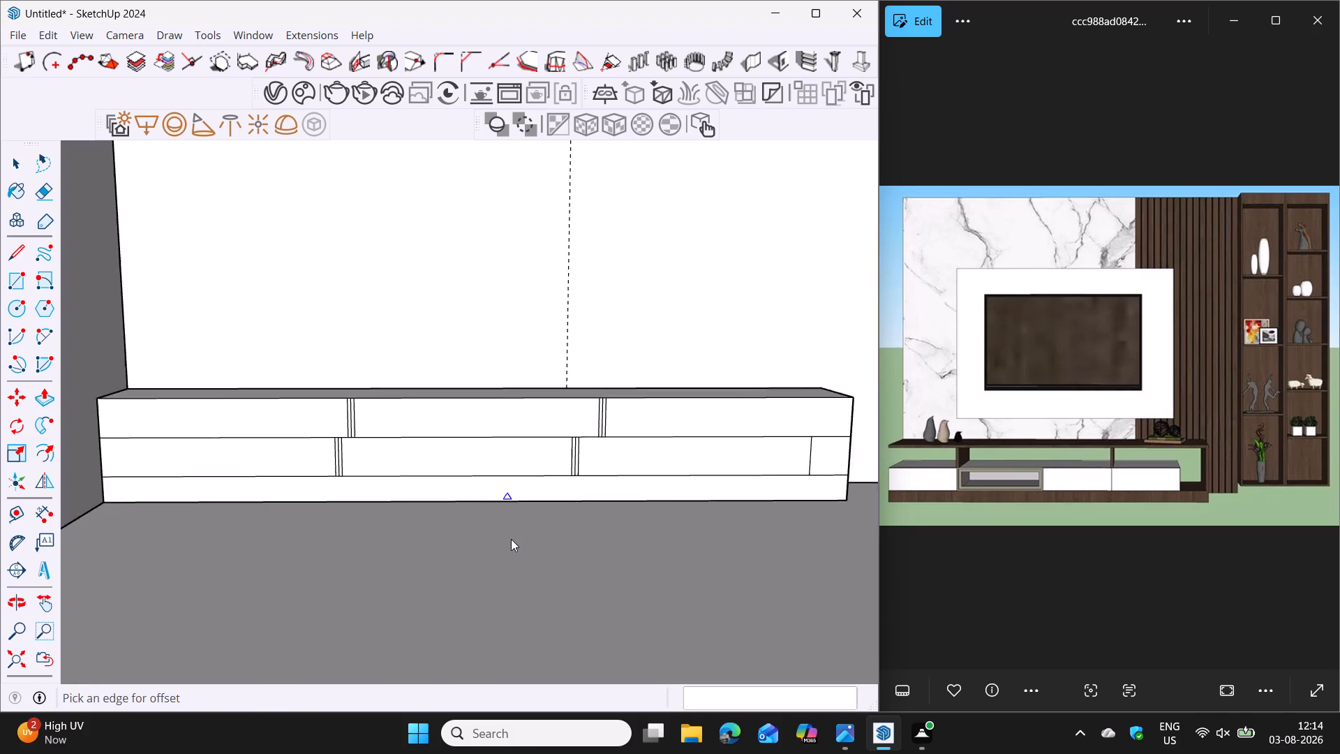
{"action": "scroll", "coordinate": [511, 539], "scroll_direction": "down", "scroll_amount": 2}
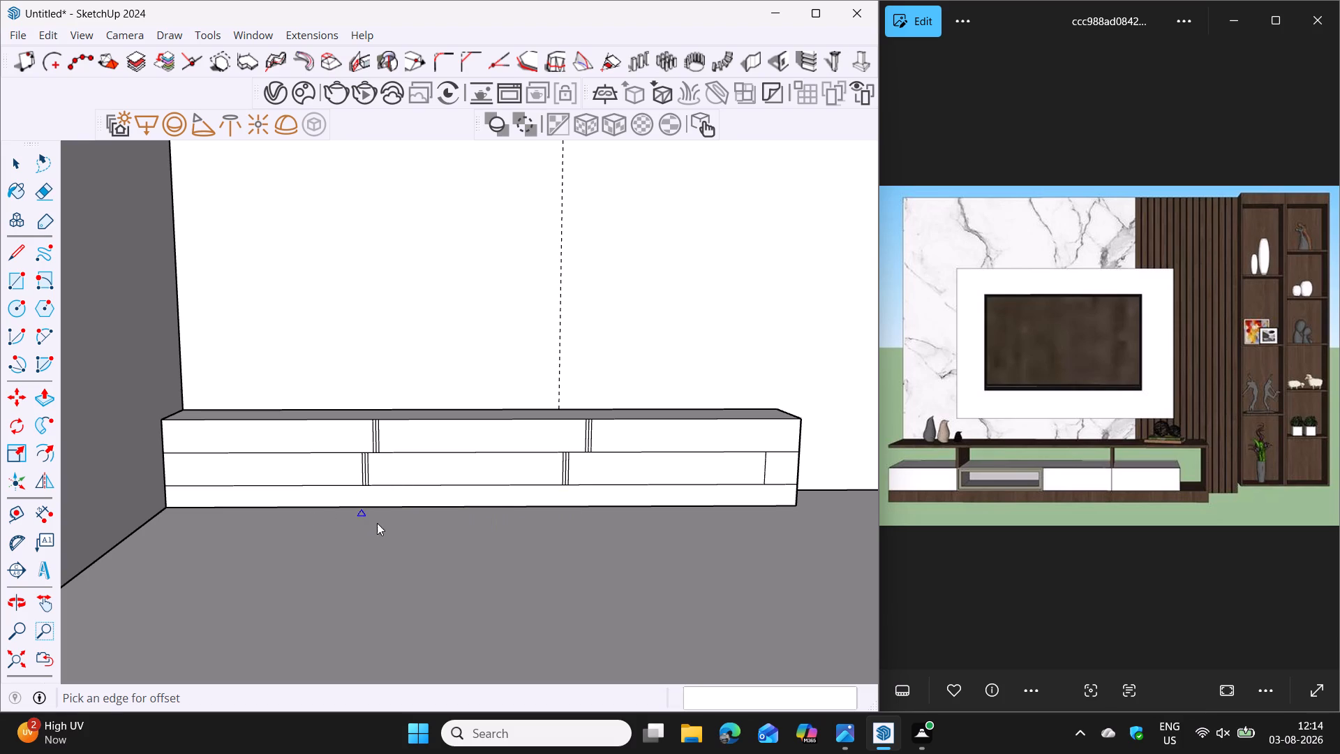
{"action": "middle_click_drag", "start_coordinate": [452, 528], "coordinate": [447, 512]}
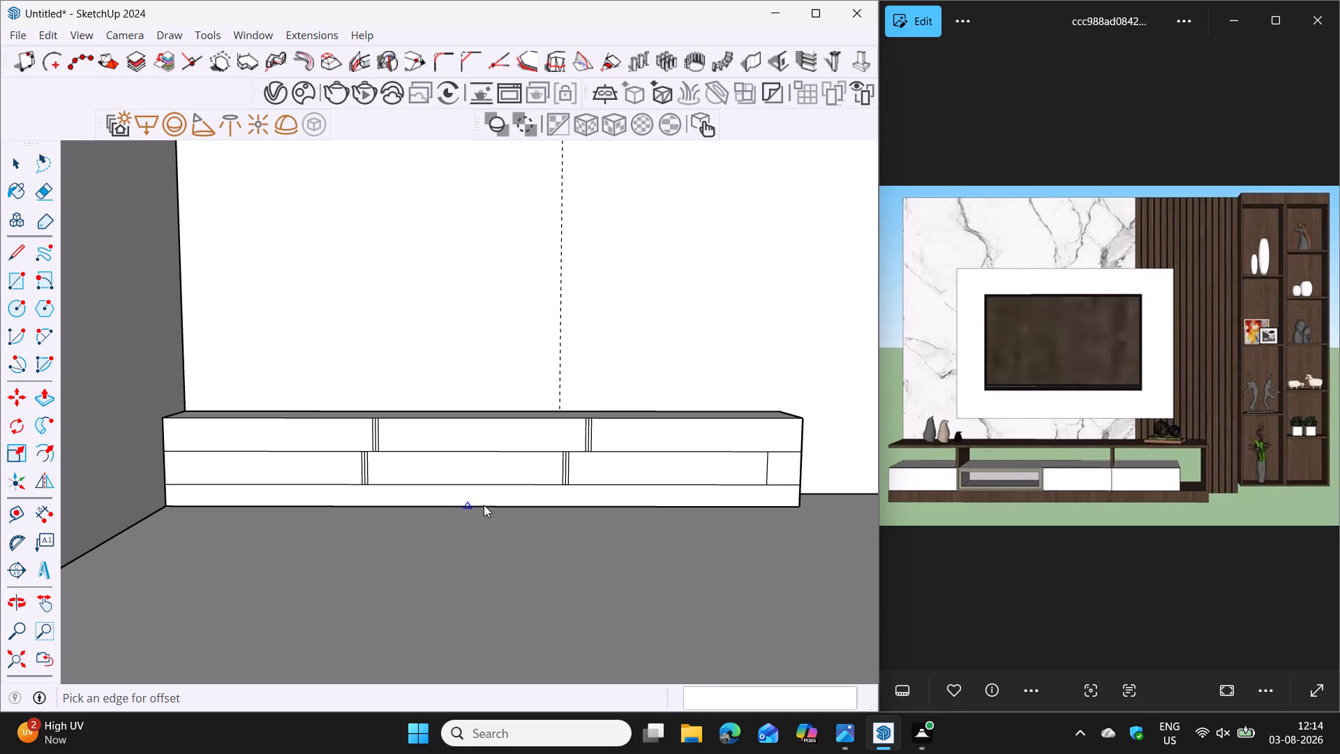
Erase the short horizontal edge between the top band and the narrow right-end section of the console's middle band.
{"action": "key", "text": "e"}
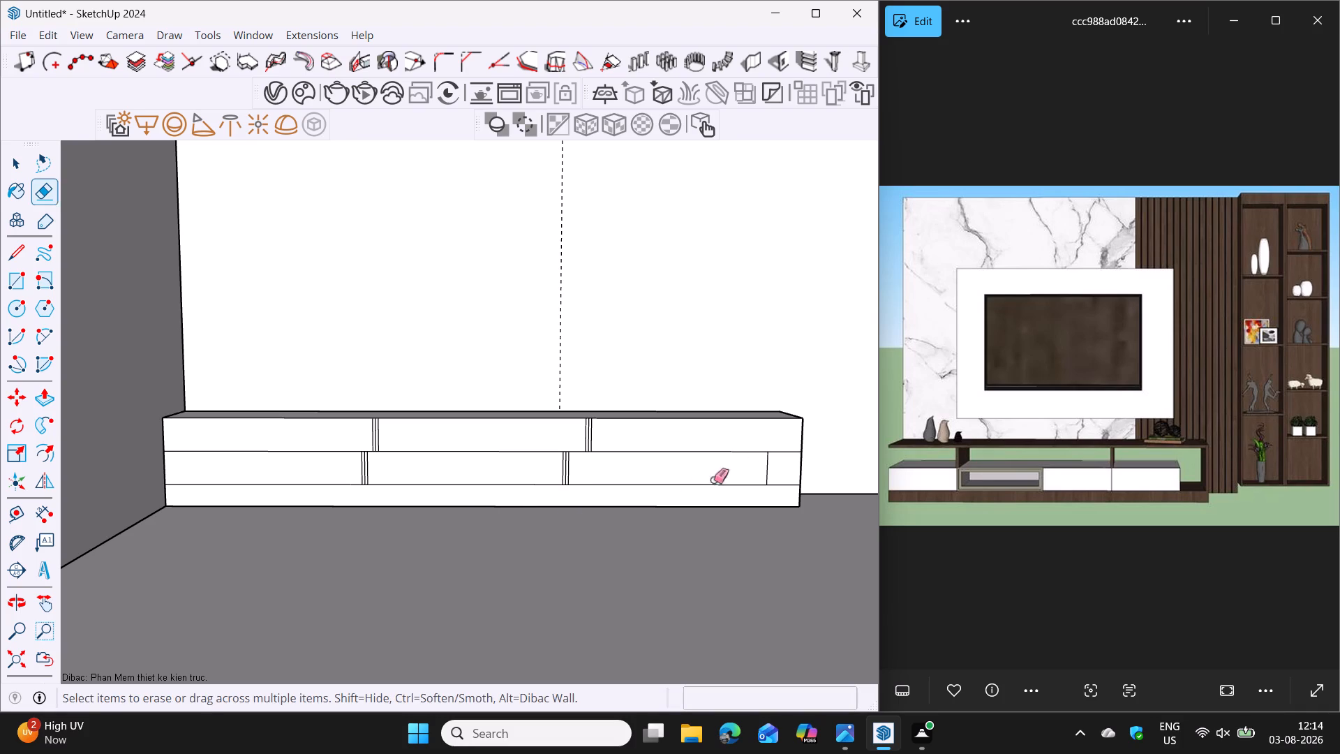
{"action": "left_click", "coordinate": [779, 455]}
Offset the top edges of the three compartments in the console front's top band 1" downward.
{"action": "scroll", "coordinate": [565, 435], "scroll_direction": "up", "scroll_amount": 1}
{"action": "key", "text": "space"}
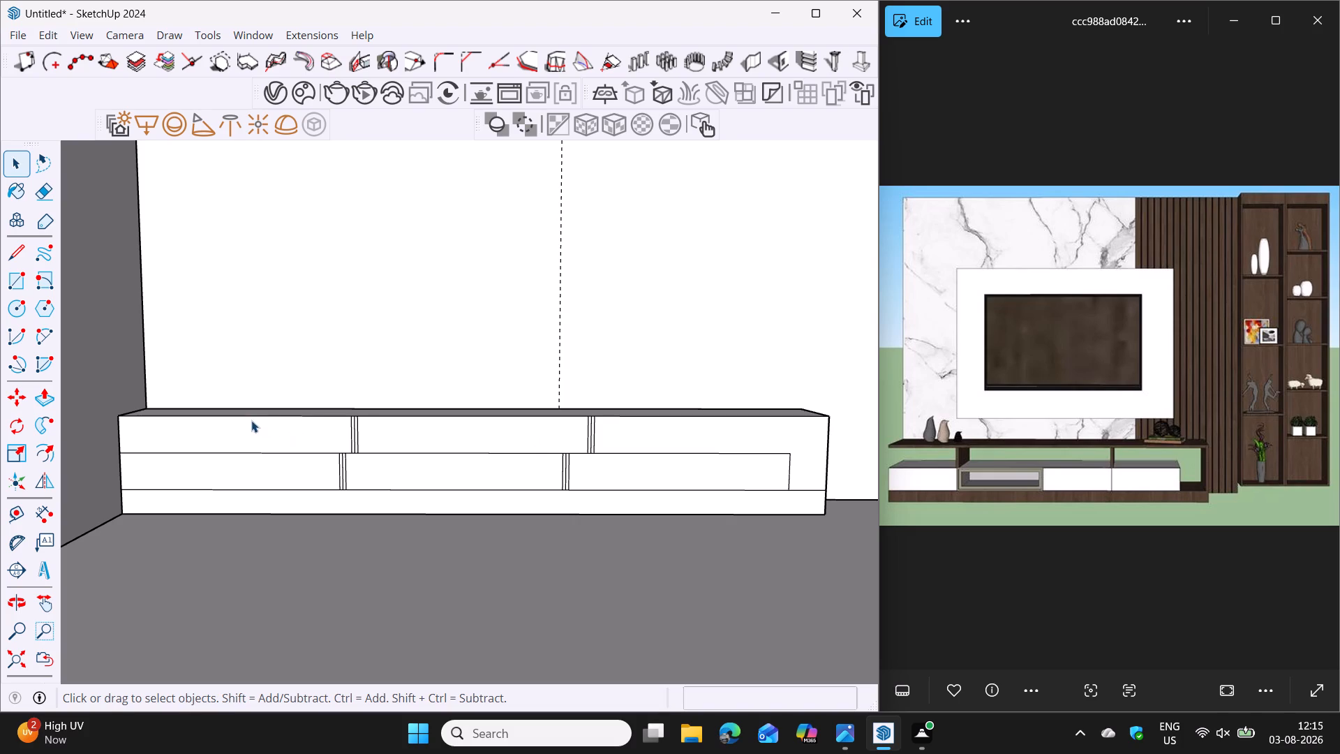
{"action": "left_click", "coordinate": [523, 54]}
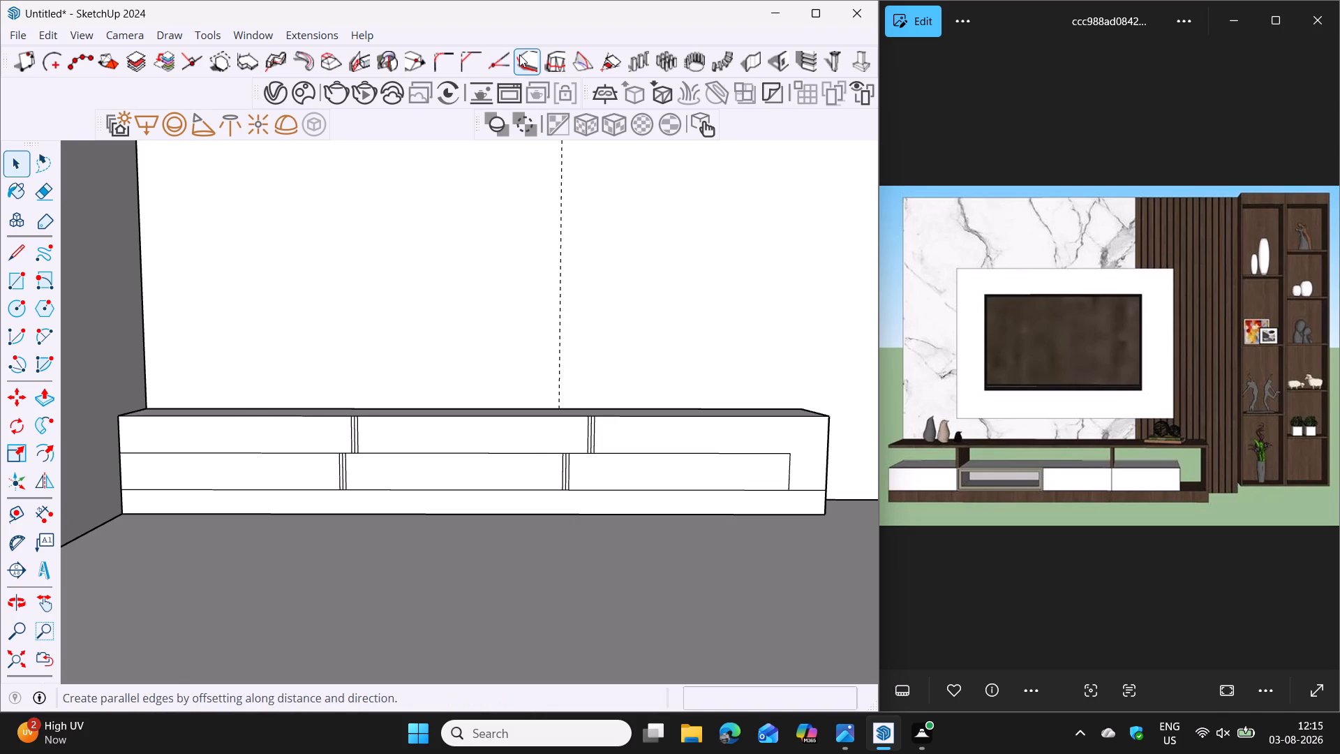
{"action": "key", "text": "1"}
{"action": "key", "text": "Return"}
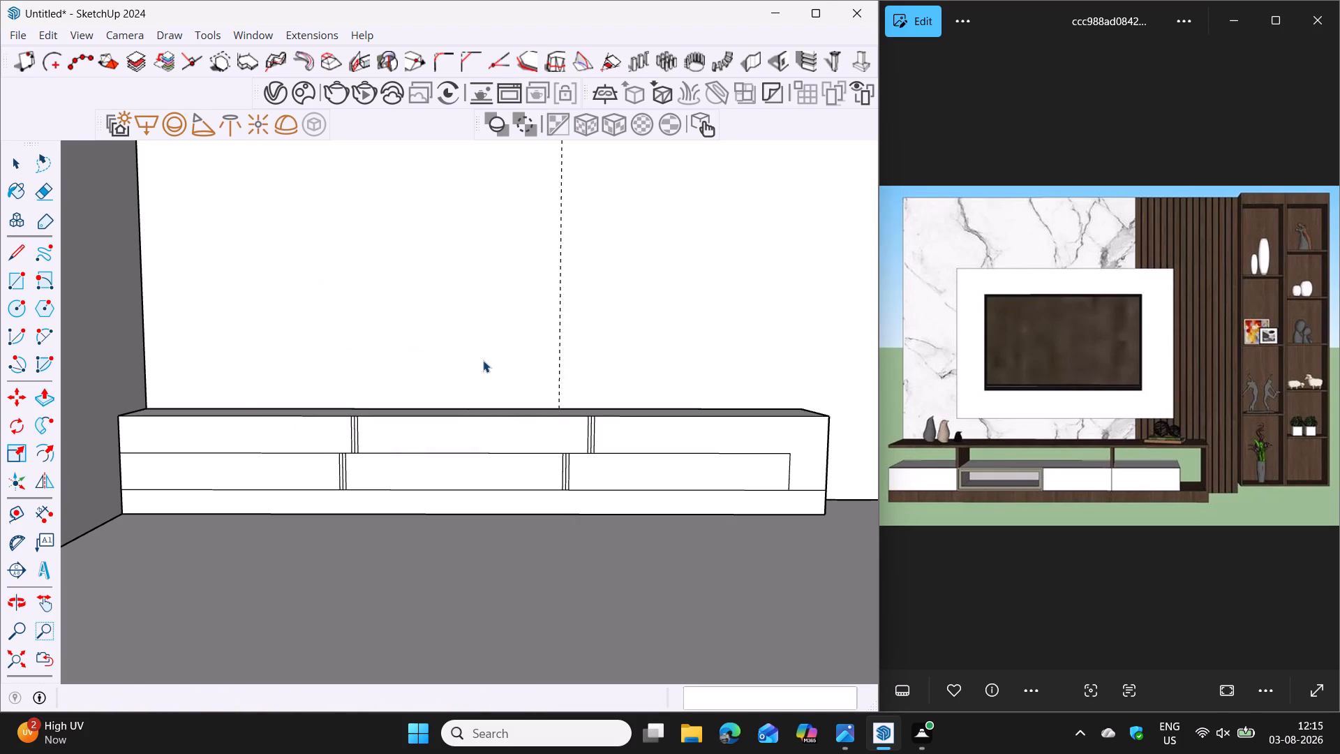
{"action": "left_click", "coordinate": [296, 420]}
{"action": "left_click", "coordinate": [296, 447]}
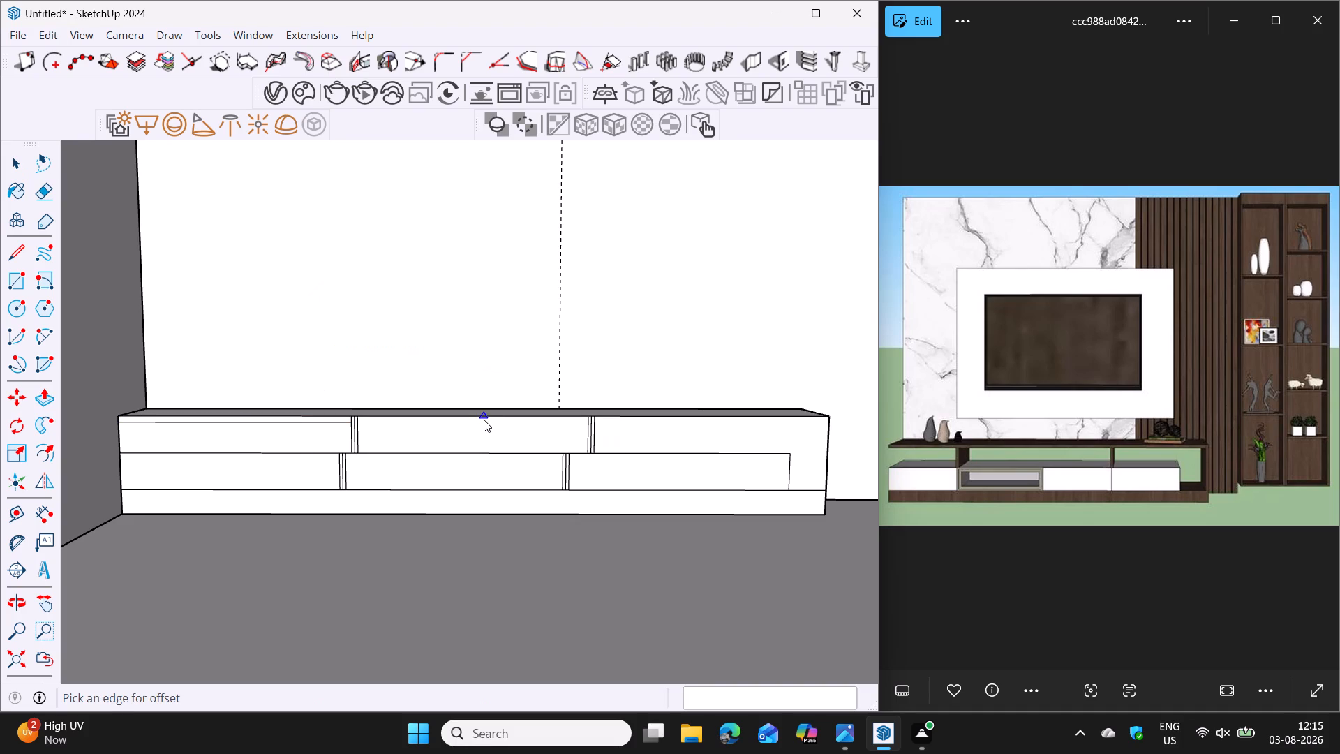
{"action": "left_click", "coordinate": [484, 420]}
{"action": "left_click", "coordinate": [484, 435]}
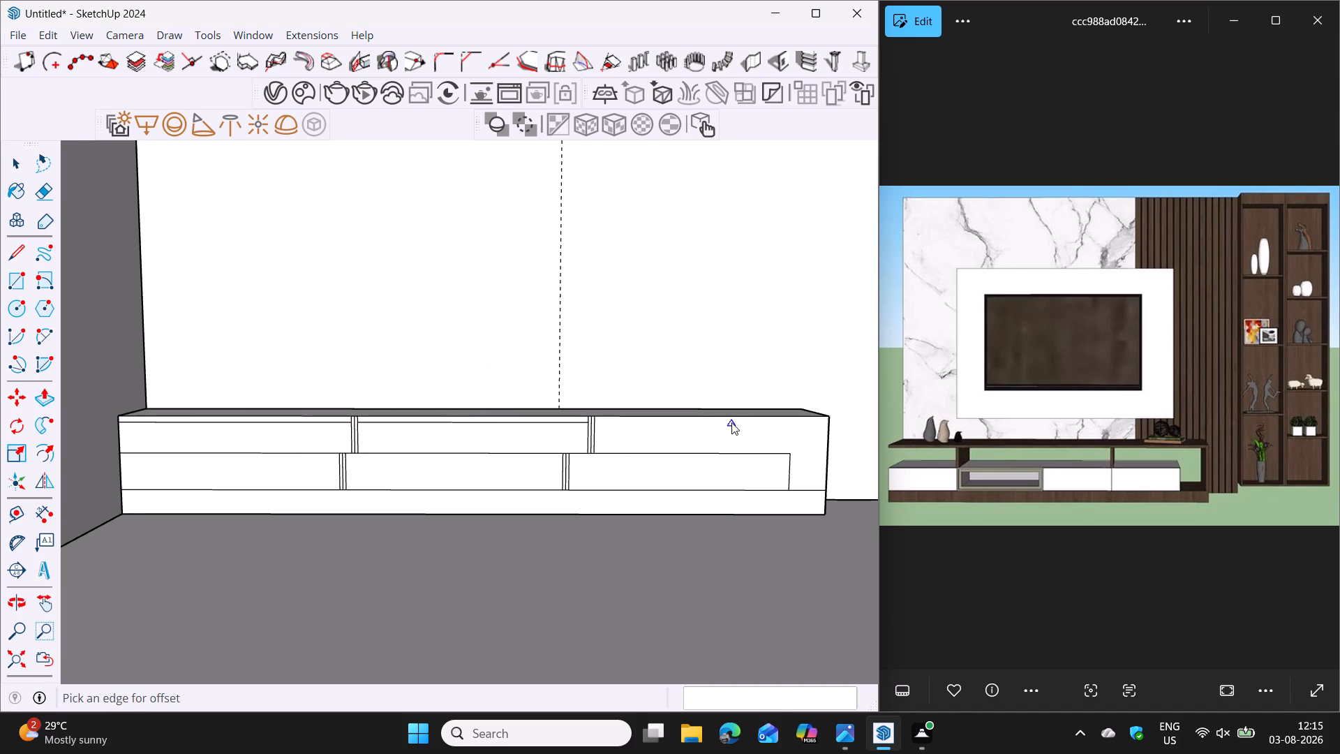
{"action": "left_click", "coordinate": [733, 420]}
{"action": "left_click", "coordinate": [732, 434]}
Offset the upper and lower segments of the console front's right vertical edge 1" inward.
{"action": "left_click", "coordinate": [826, 443]}
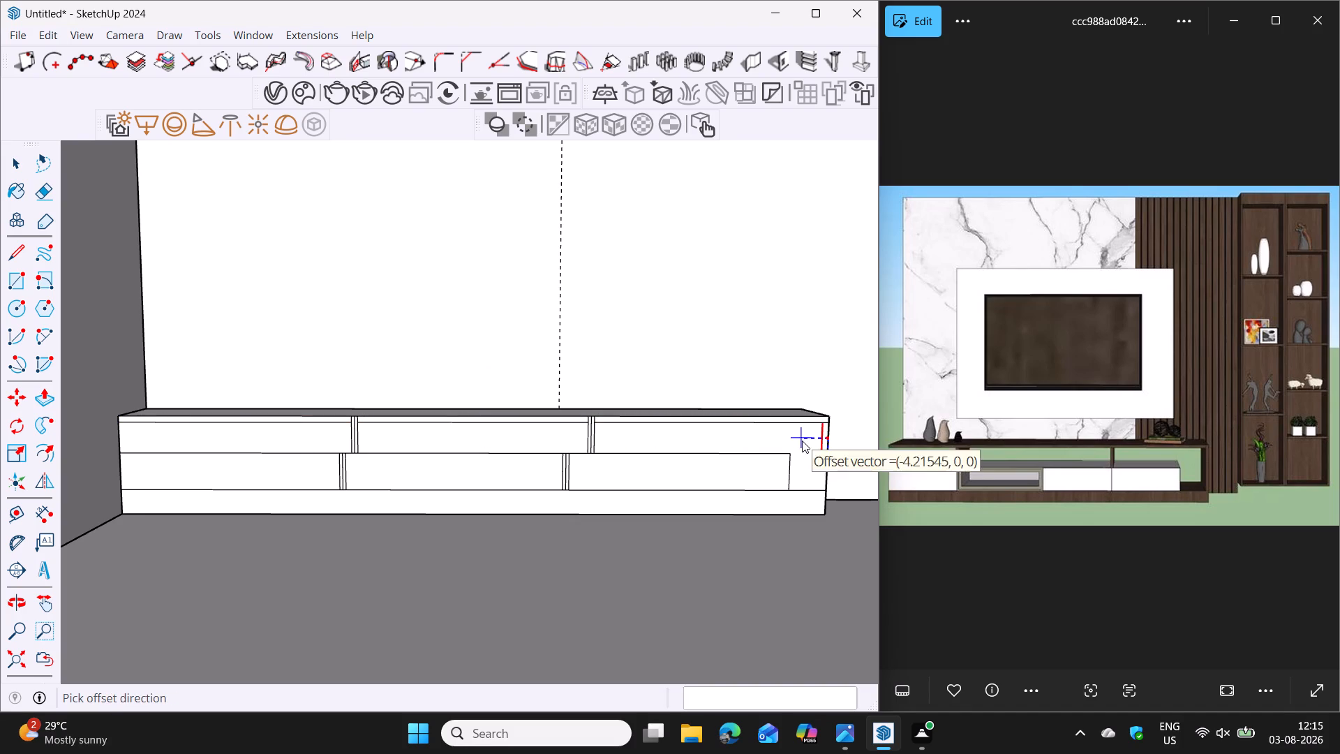
{"action": "left_click", "coordinate": [802, 441]}
{"action": "left_click", "coordinate": [825, 468]}
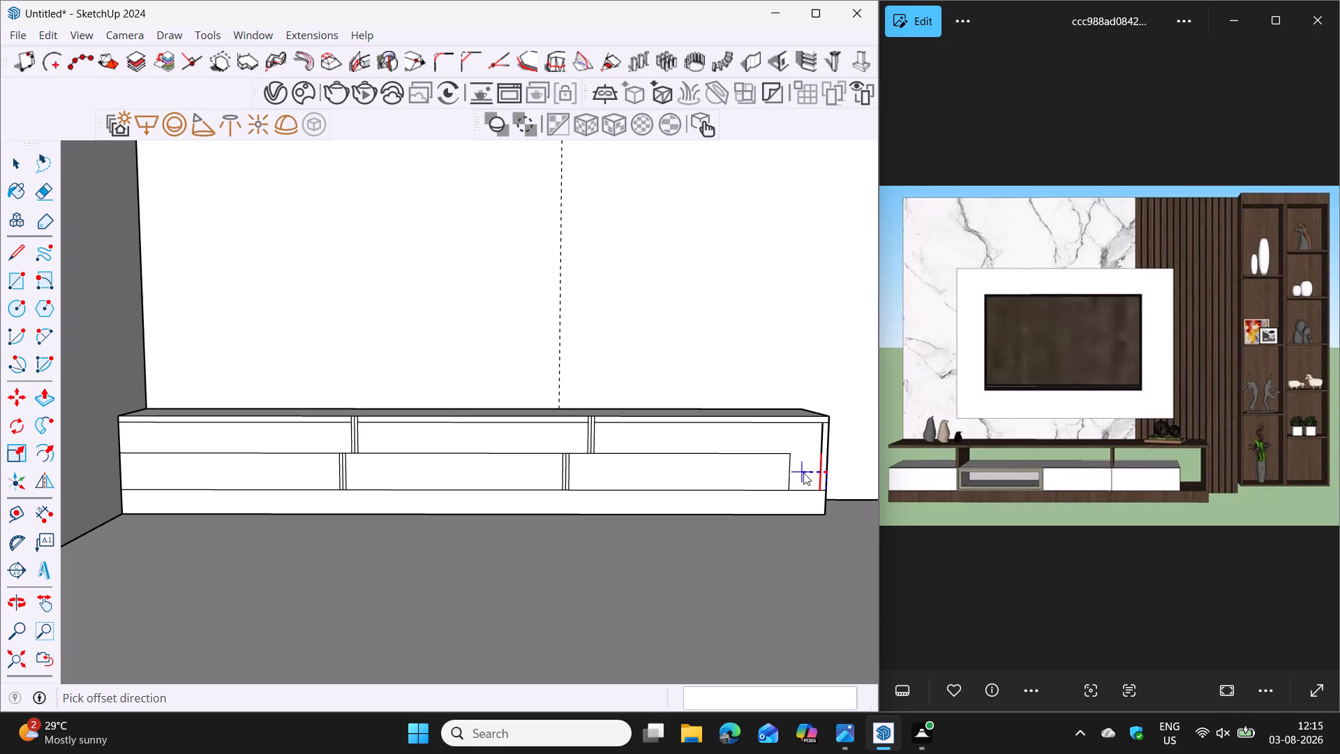
{"action": "left_click", "coordinate": [803, 473]}
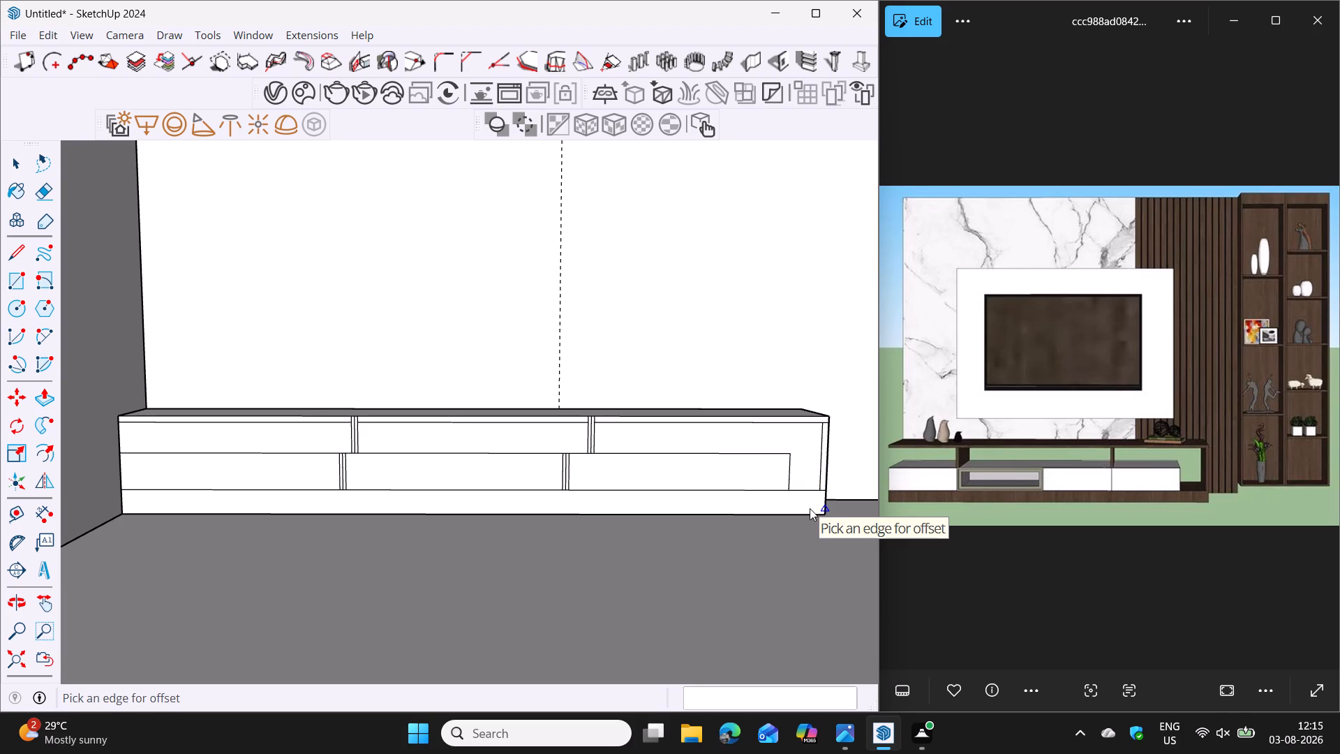
{"action": "key", "text": "space"}
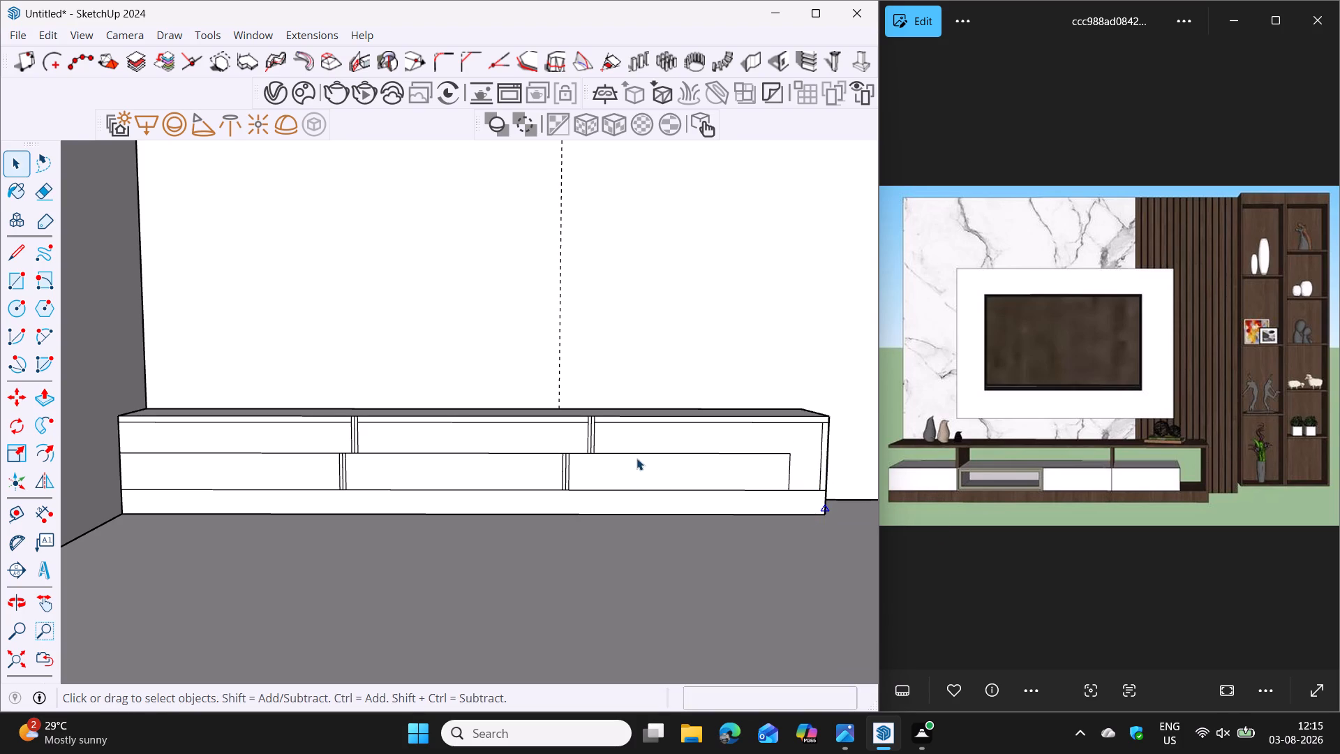
Delete the four centre lines between the offset divider edges in the console front's top and middle bands.
{"action": "scroll", "coordinate": [565, 421], "scroll_direction": "up", "scroll_amount": 5}
{"action": "left_click", "coordinate": [228, 437]}
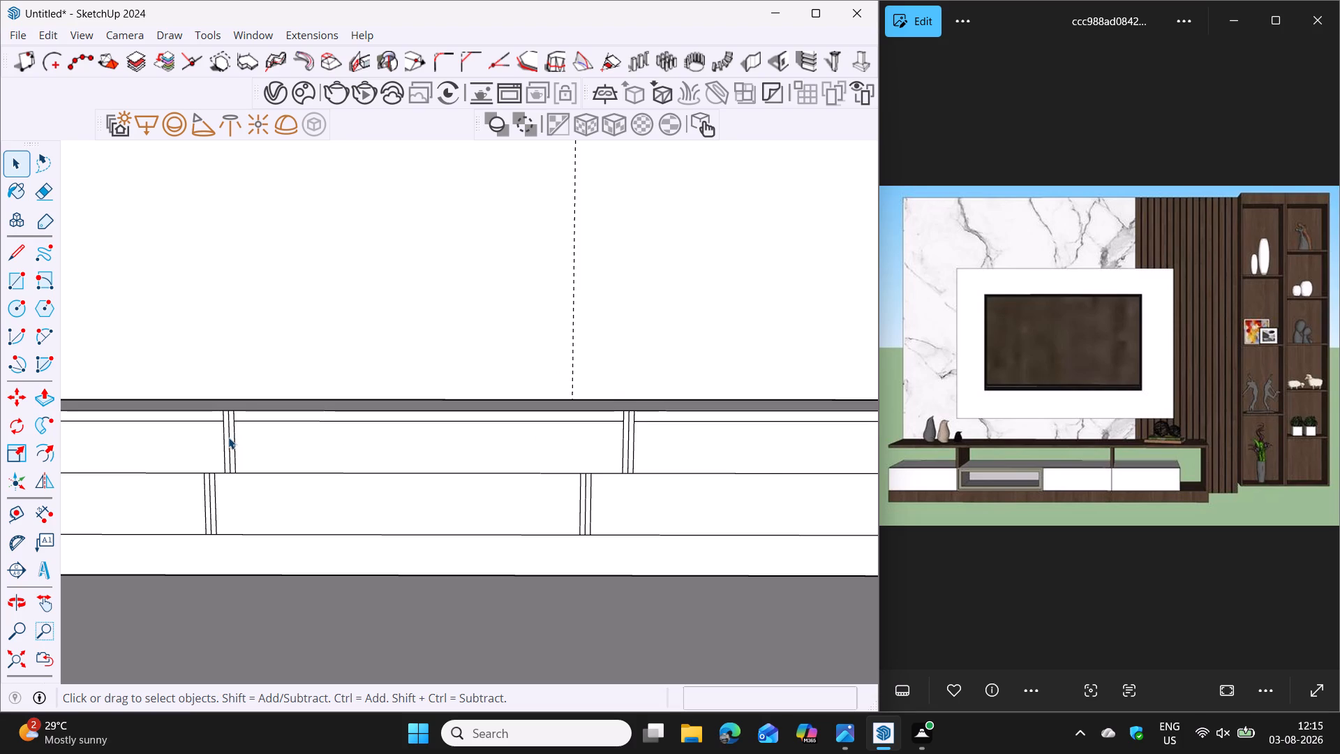
{"action": "left_click", "coordinate": [628, 452], "text": "shift"}
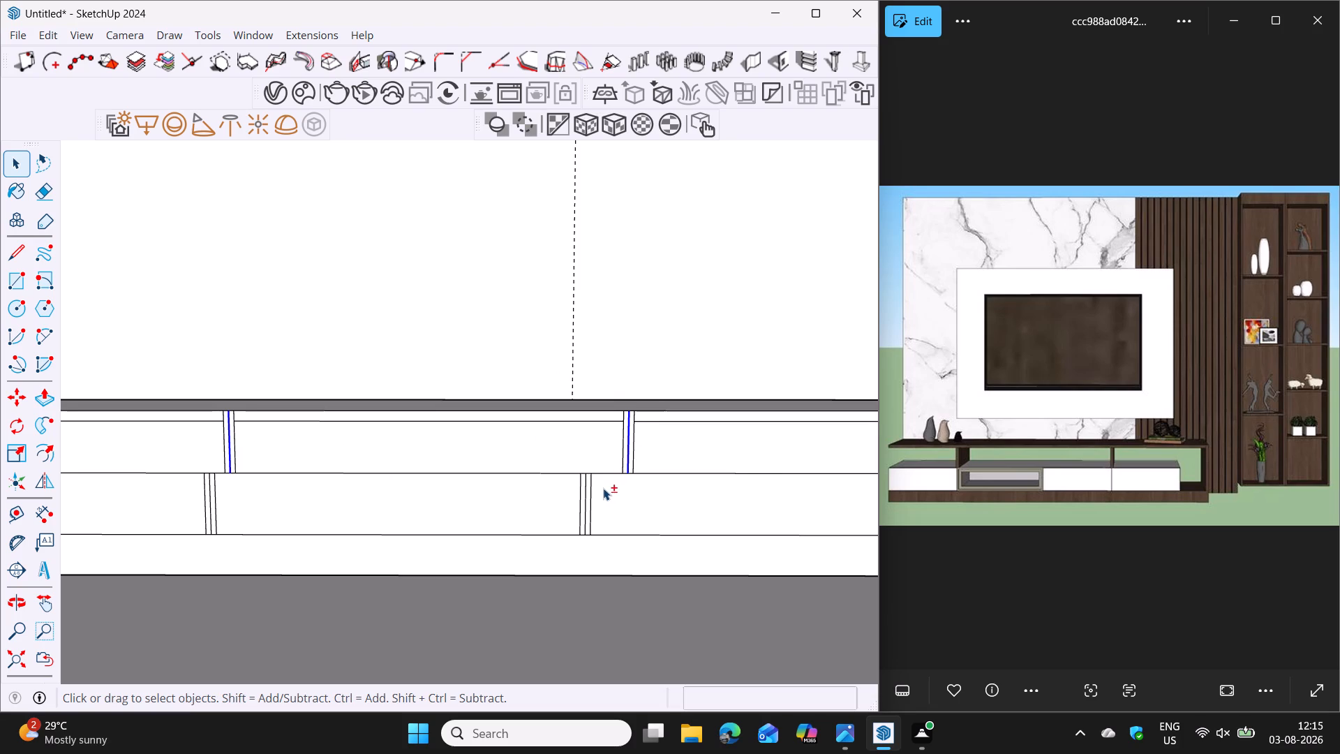
{"action": "left_click", "coordinate": [585, 502], "text": "shift"}
{"action": "left_click", "coordinate": [210, 522], "text": "shift"}
{"action": "key", "text": "Delete"}
Delete the short leftover edge at the top right corner of the console front, joining the top and side borders.
{"action": "scroll", "coordinate": [253, 526], "scroll_direction": "down", "scroll_amount": 5}
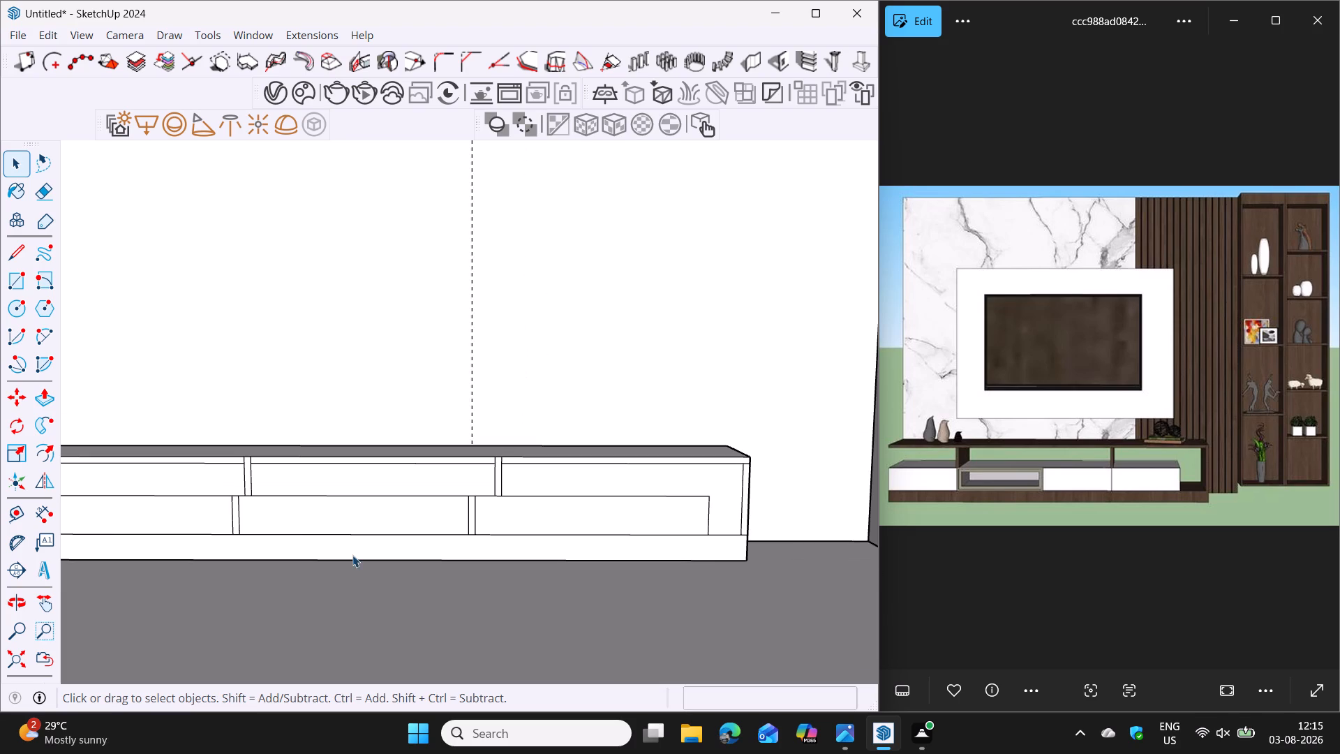
{"action": "scroll", "coordinate": [413, 544], "scroll_direction": "down", "scroll_amount": 2}
{"action": "middle_click_drag", "start_coordinate": [408, 564], "coordinate": [481, 565], "text": "shift"}
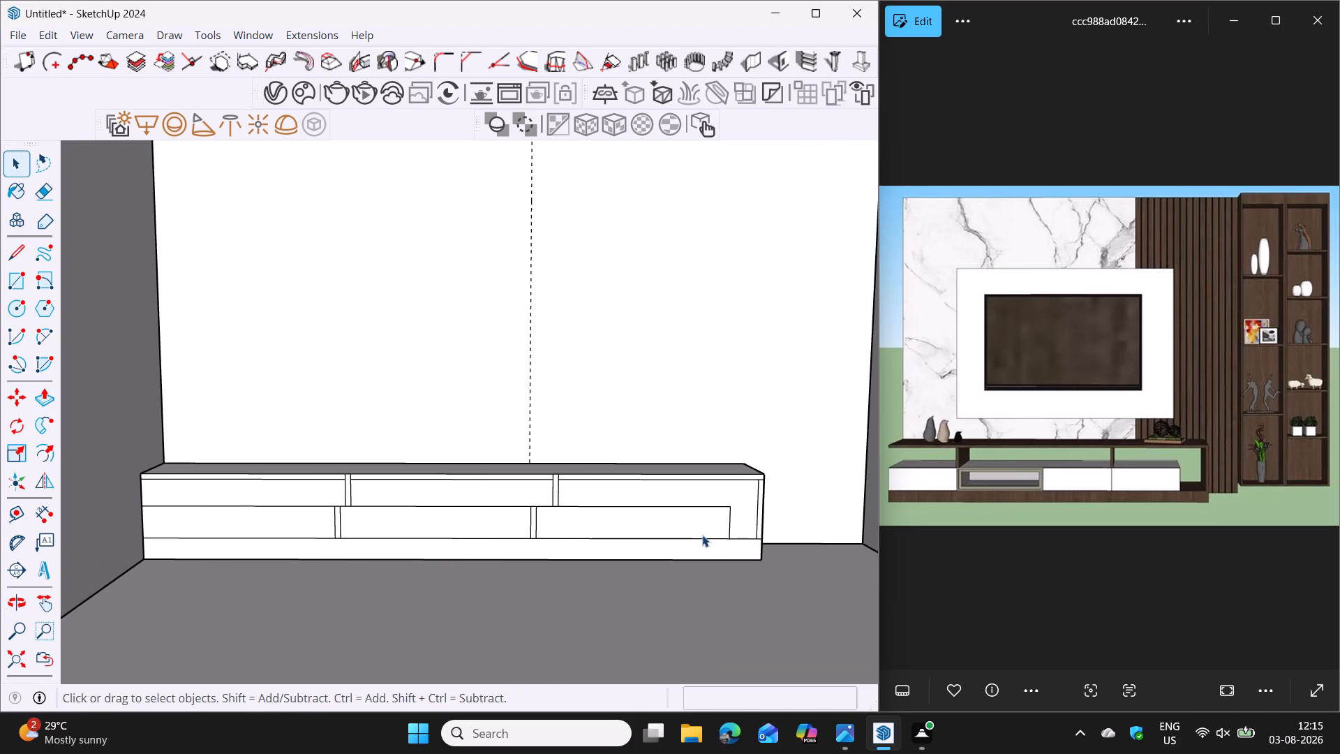
{"action": "scroll", "coordinate": [703, 528], "scroll_direction": "up", "scroll_amount": 3}
{"action": "scroll", "coordinate": [780, 485], "scroll_direction": "up", "scroll_amount": 2}
{"action": "left_click", "coordinate": [780, 460]}
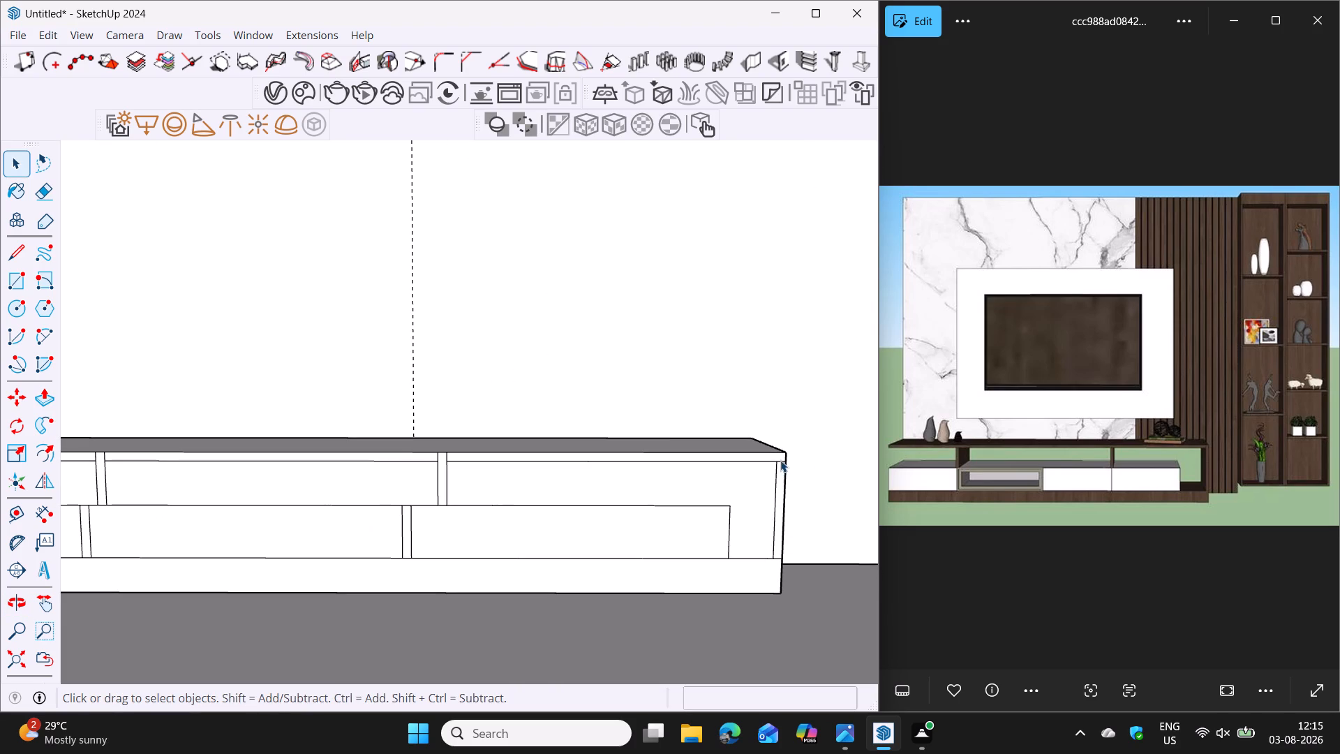
{"action": "key", "text": "Delete"}
Push the three top-band compartments of the console front, including the L-shaped right one, 11" inward.
{"action": "scroll", "coordinate": [784, 486], "scroll_direction": "down", "scroll_amount": 2}
{"action": "scroll", "coordinate": [736, 542], "scroll_direction": "down", "scroll_amount": 3, "text": "shift"}
{"action": "middle_click_drag", "start_coordinate": [699, 554], "coordinate": [754, 545], "text": "shift"}
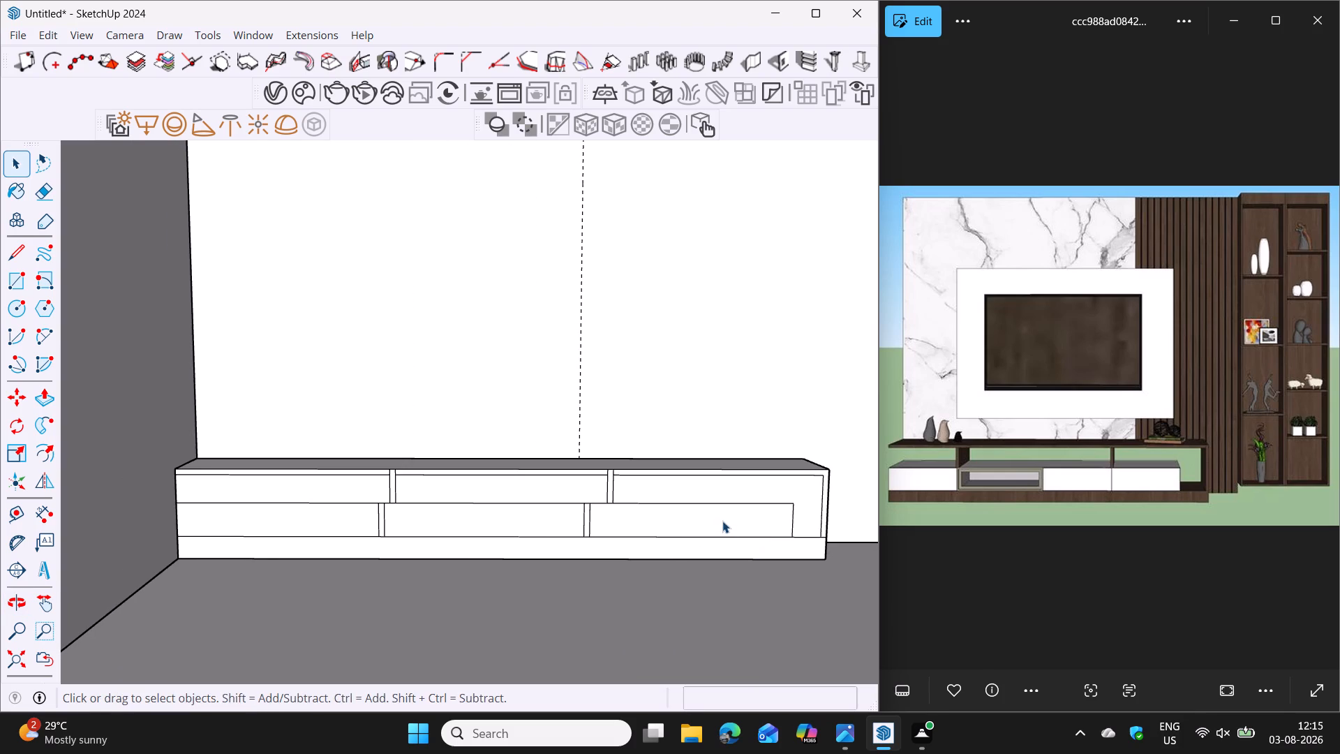
{"action": "scroll", "coordinate": [723, 512], "scroll_direction": "up", "scroll_amount": 1}
{"action": "middle_click_drag", "start_coordinate": [738, 505], "coordinate": [729, 529]}
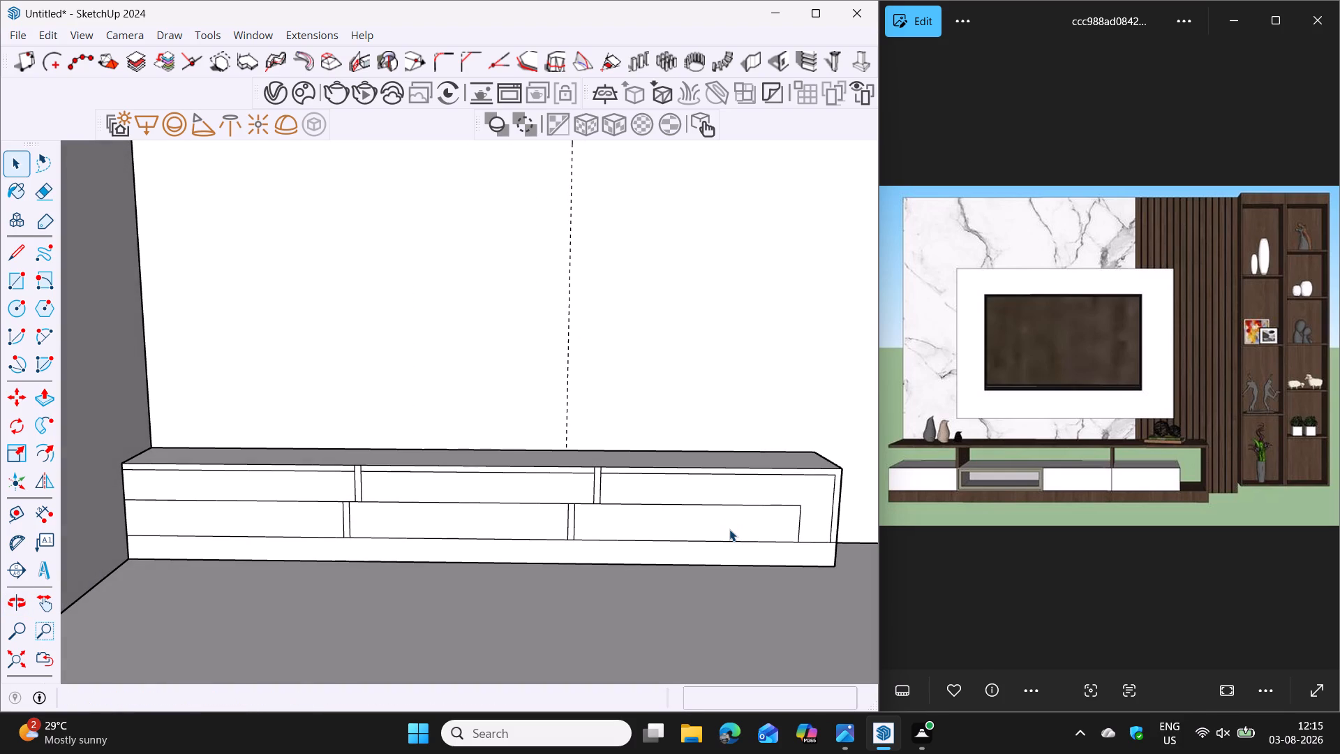
{"action": "key", "text": "p"}
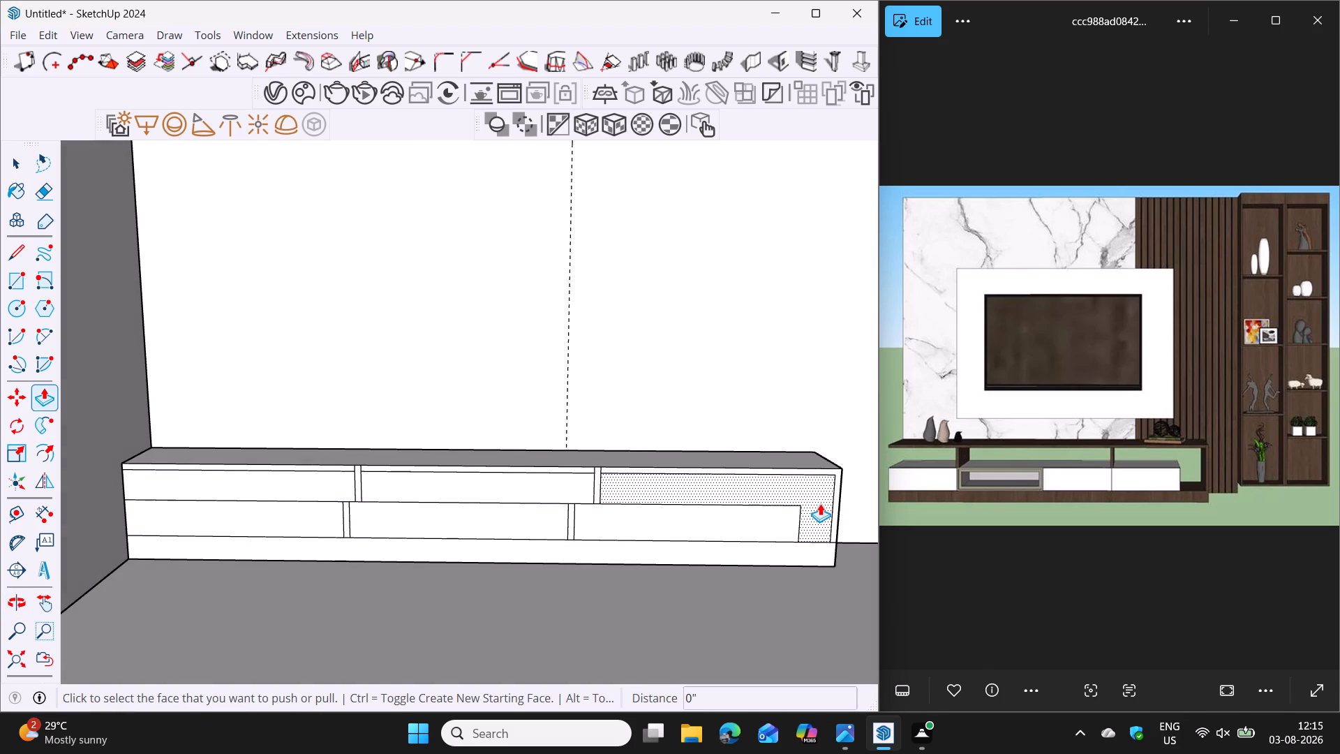
{"action": "left_click", "coordinate": [820, 503]}
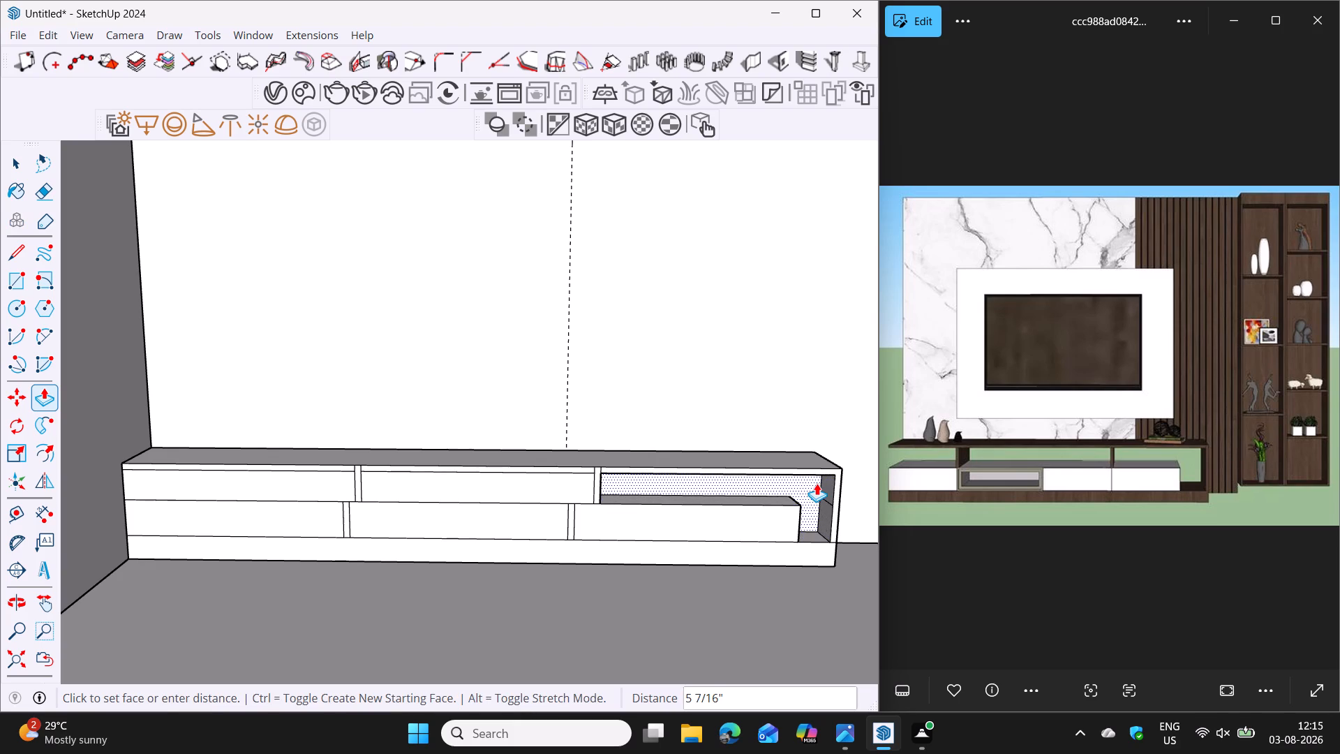
{"action": "type", "text": "11"}
{"action": "key", "text": "Return"}
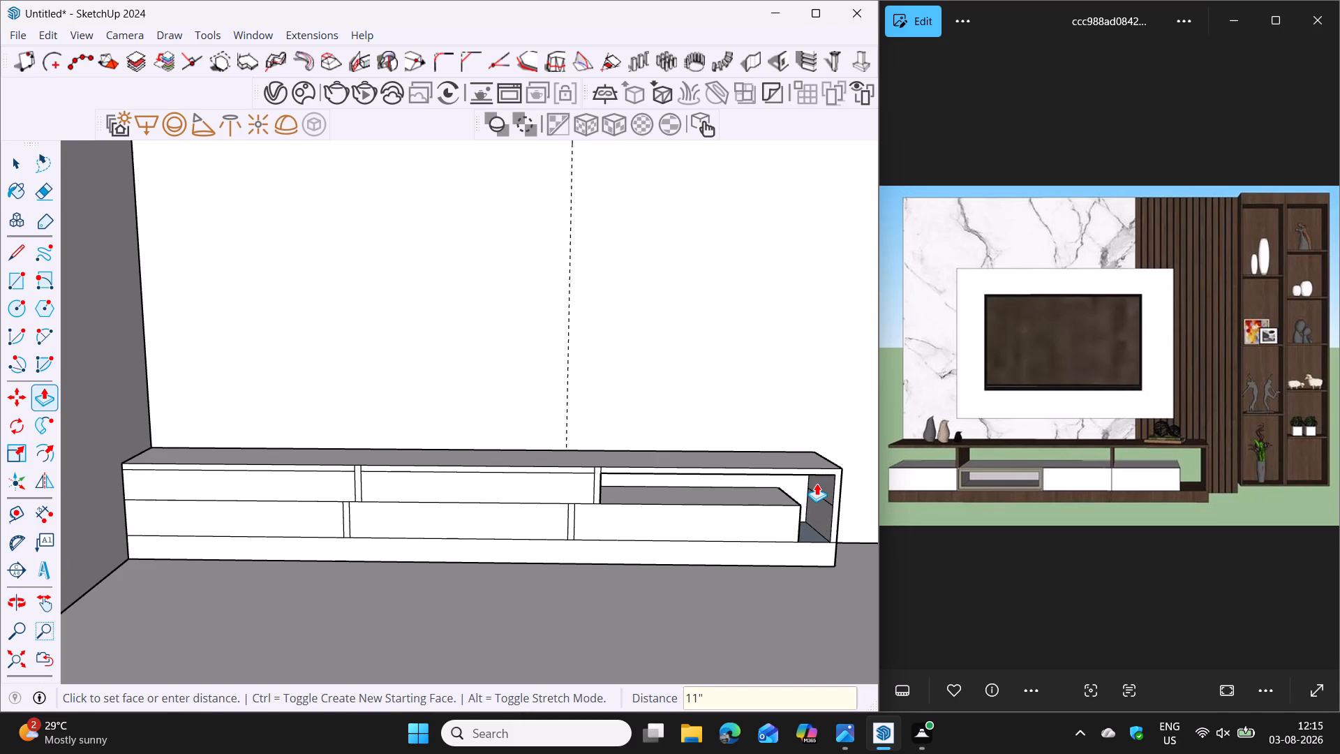
{"action": "double_click", "coordinate": [582, 486]}
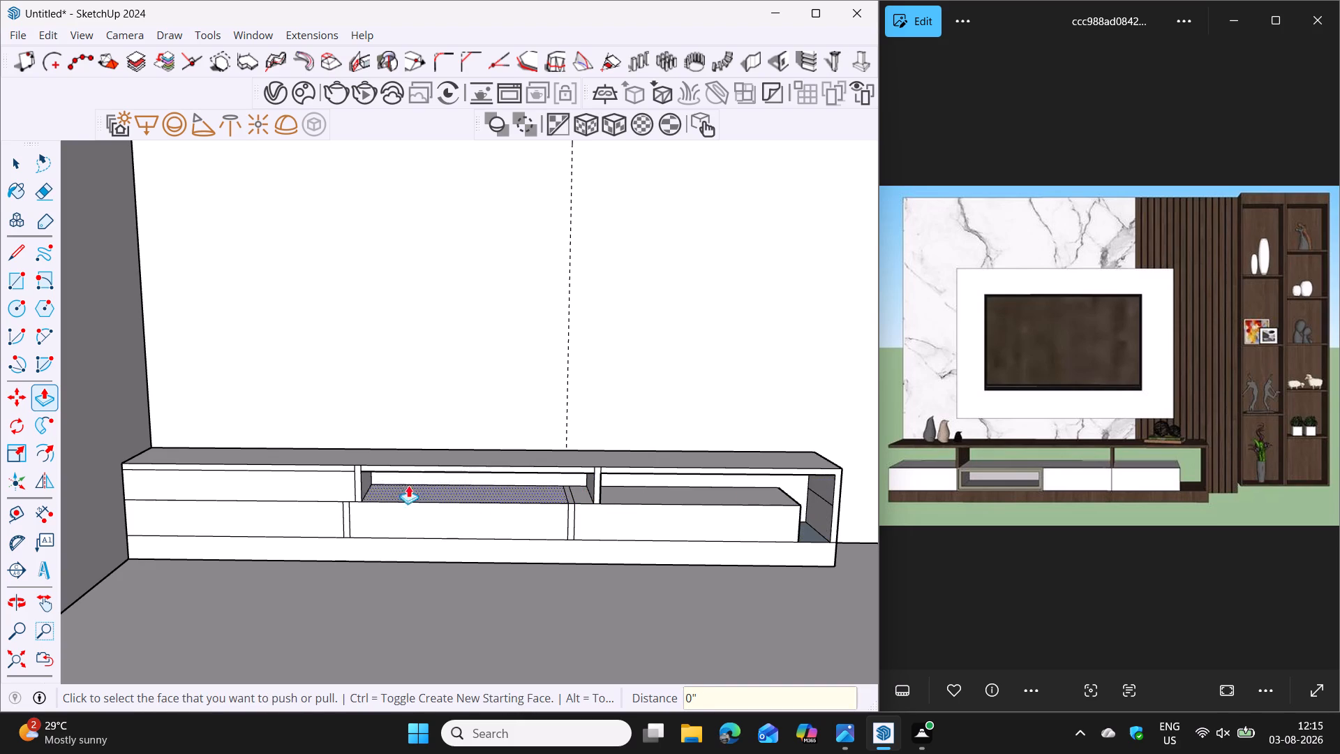
{"action": "double_click", "coordinate": [320, 480]}
Offset the outline of the middle drawer front 1" inward to form a frame.
{"action": "middle_click_drag", "start_coordinate": [451, 562], "coordinate": [460, 482]}
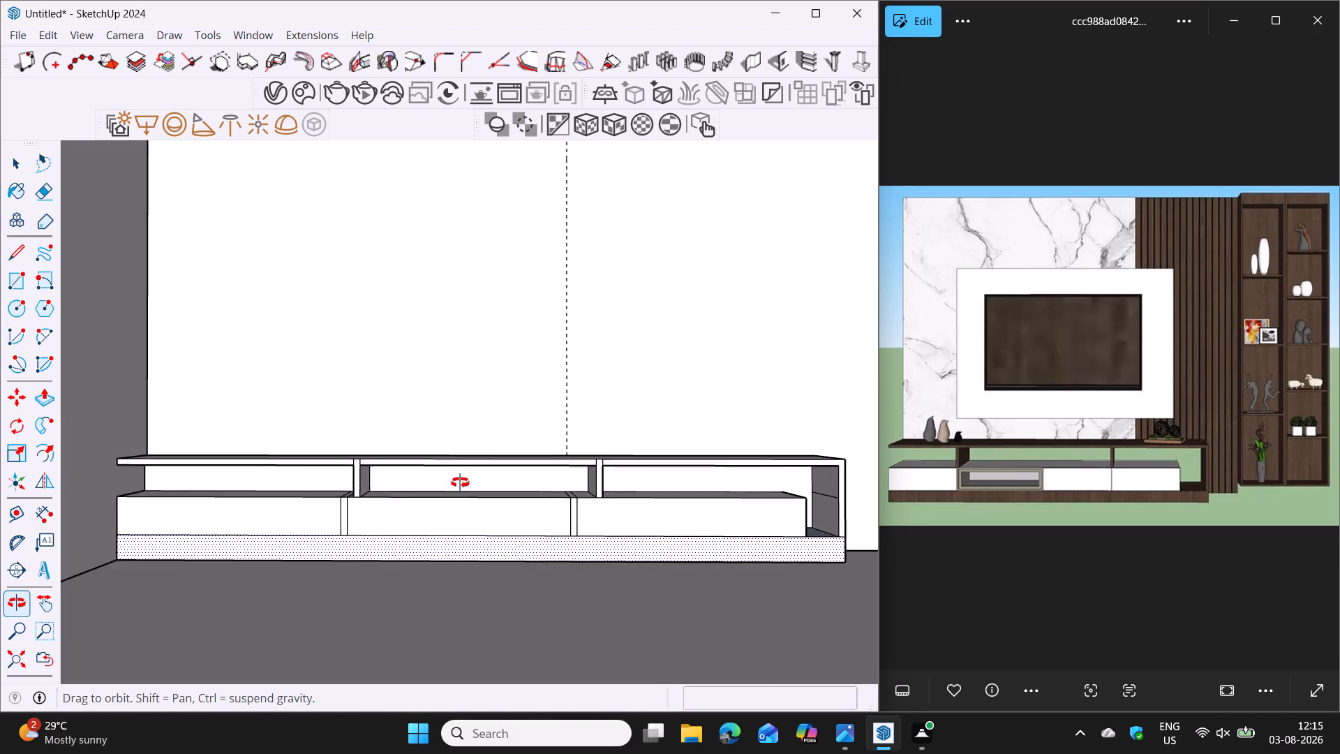
{"action": "middle_click_drag", "start_coordinate": [460, 482], "coordinate": [470, 455]}
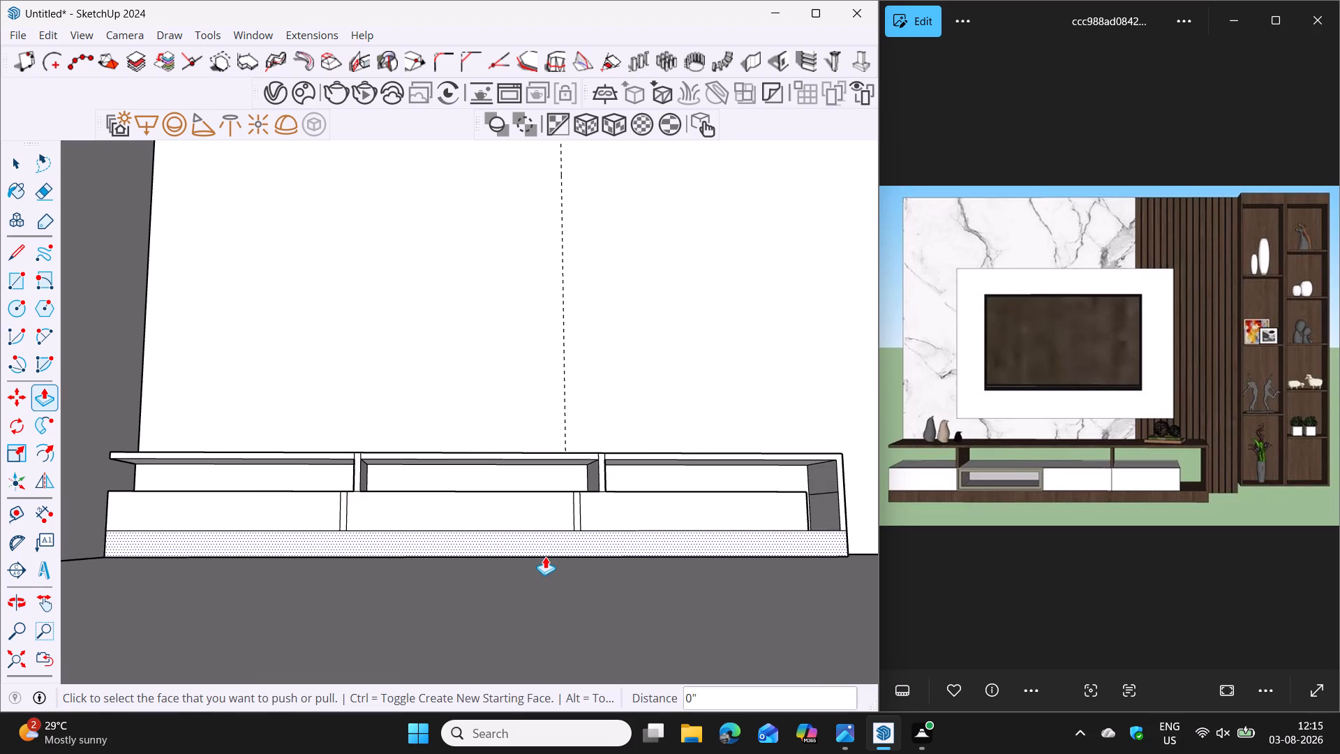
{"action": "middle_click_drag", "start_coordinate": [477, 518], "coordinate": [472, 575]}
{"action": "middle_click_drag", "start_coordinate": [468, 579], "coordinate": [470, 557]}
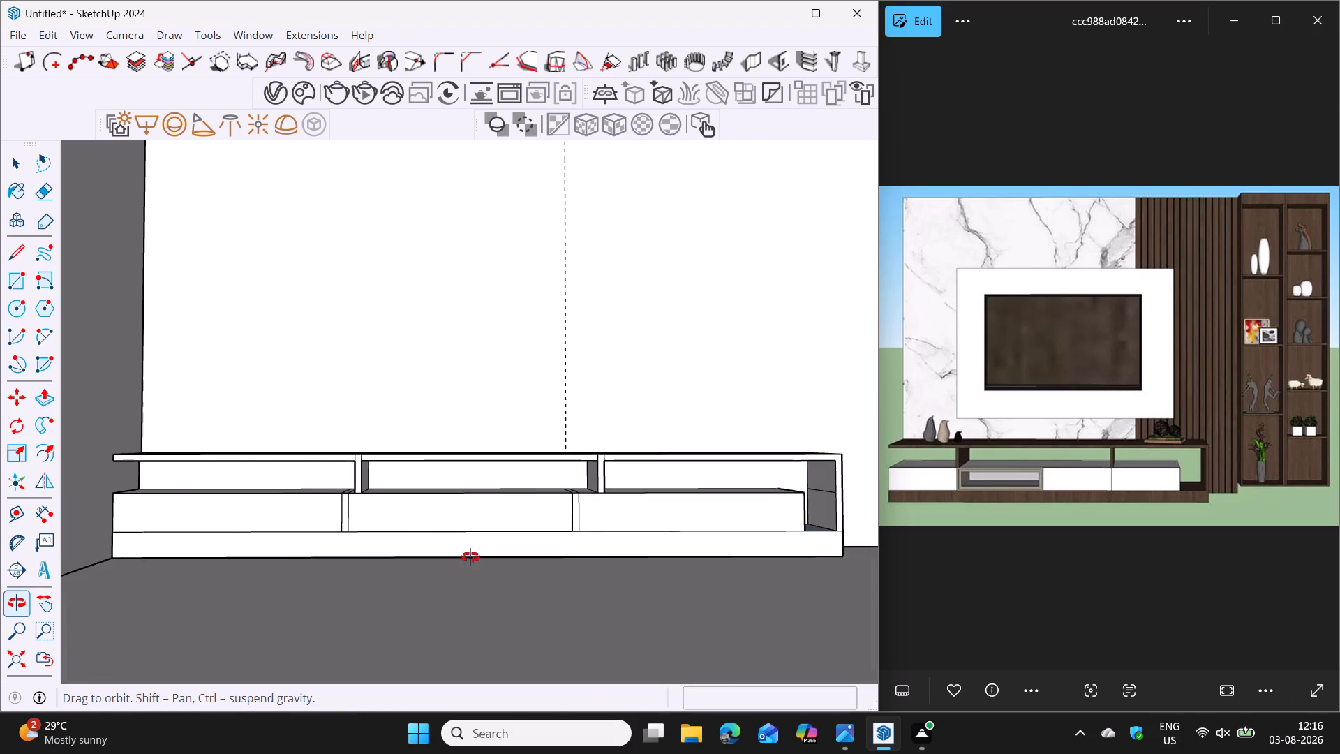
{"action": "middle_click_drag", "start_coordinate": [470, 557], "coordinate": [470, 552]}
{"action": "key", "text": "space"}
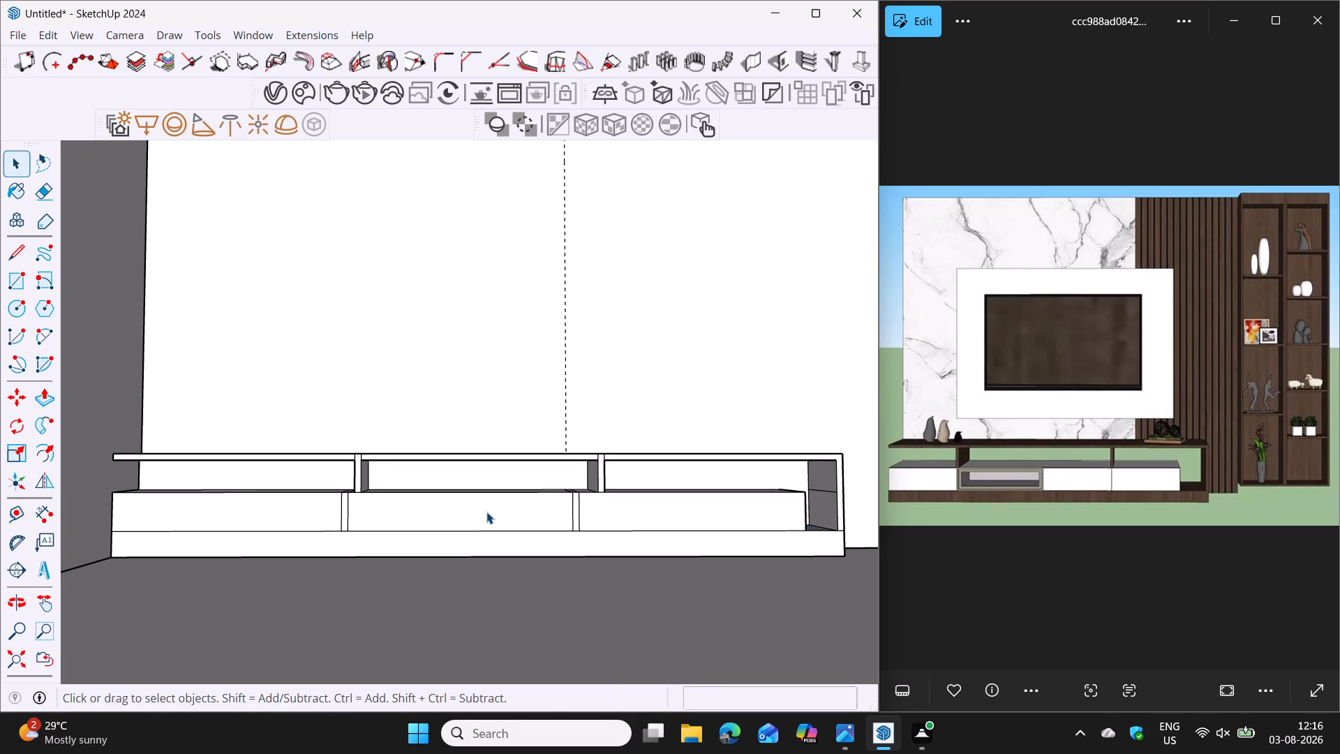
{"action": "left_click", "coordinate": [487, 512]}
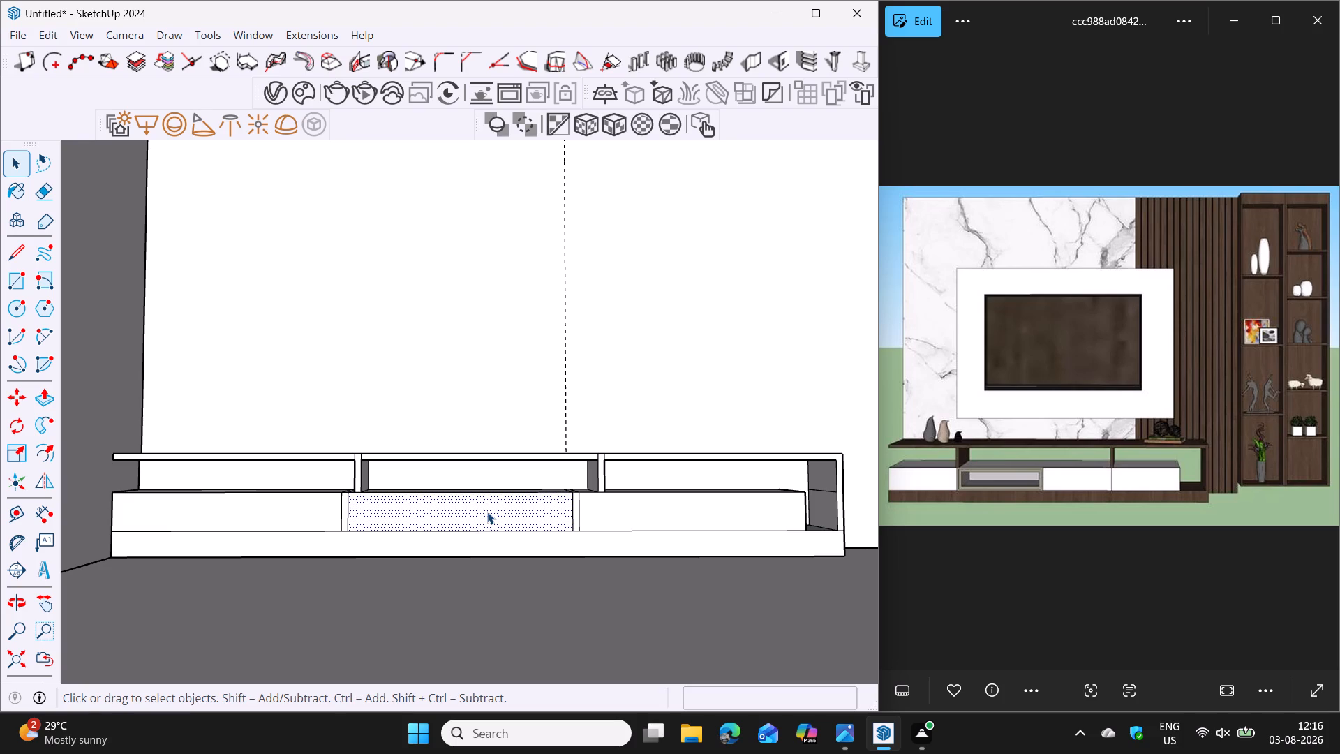
{"action": "key", "text": "f"}
{"action": "left_click", "coordinate": [487, 512]}
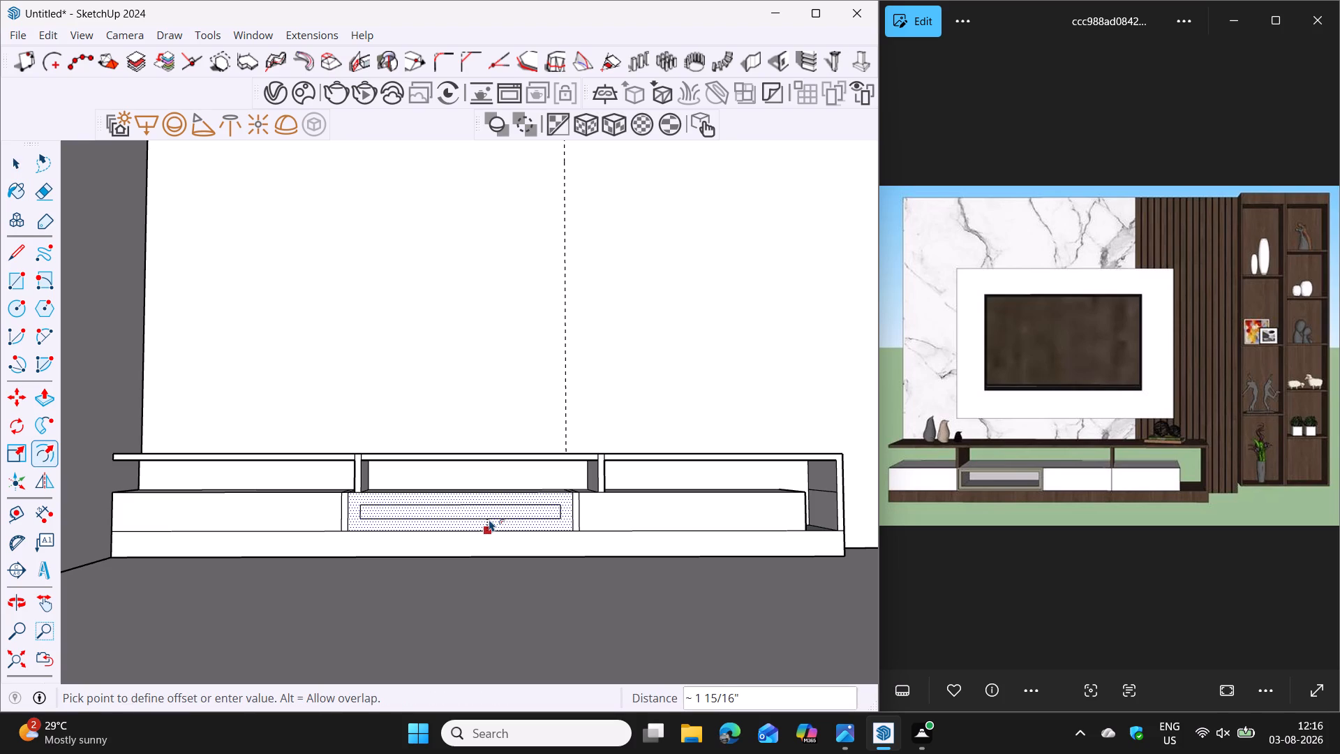
{"action": "key", "text": "1"}
{"action": "key", "text": "Return"}
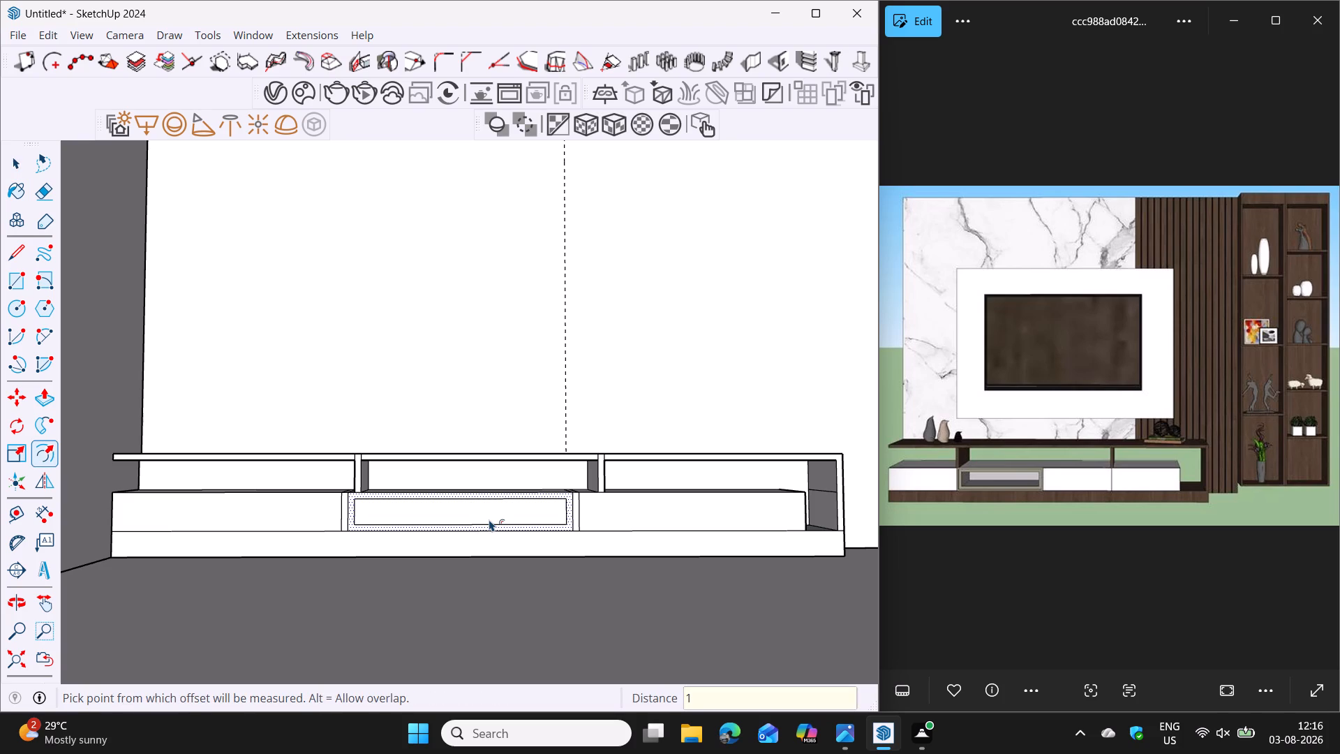
{"action": "key", "text": "space"}
{"action": "middle_click_drag", "start_coordinate": [502, 519], "coordinate": [503, 539]}
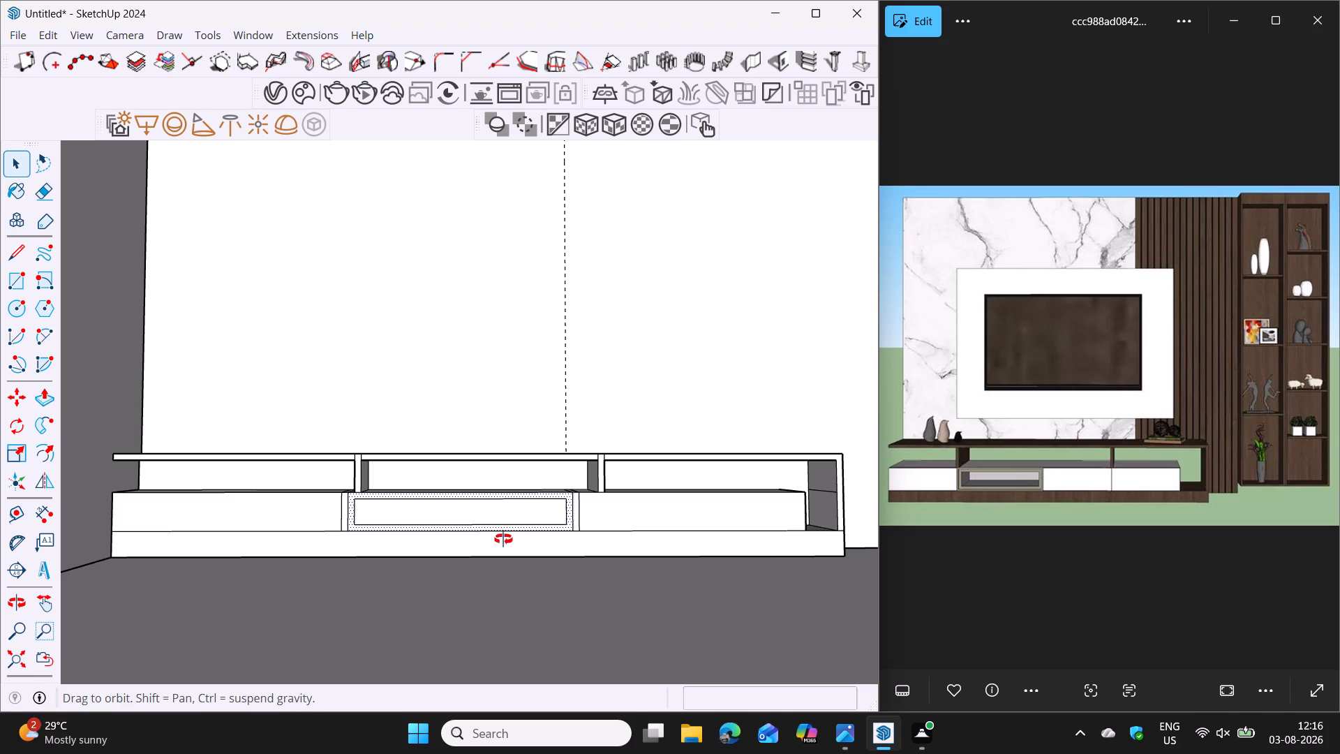
Push the middle drawer's inner panel inward by the same distance as the previous push, leaving its frame in place.
{"action": "middle_click_drag", "start_coordinate": [503, 539], "coordinate": [505, 547]}
{"action": "key", "text": "p"}
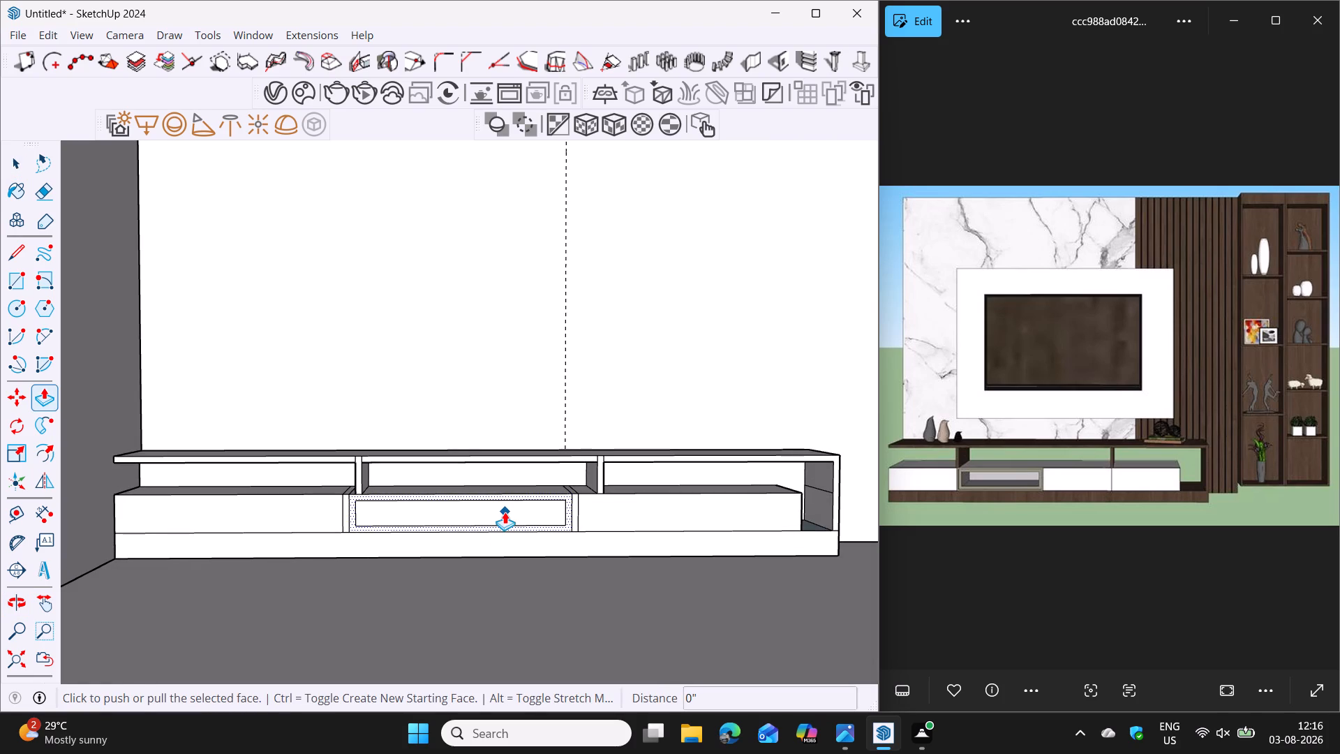
{"action": "key", "text": "space"}
{"action": "left_click", "coordinate": [505, 512]}
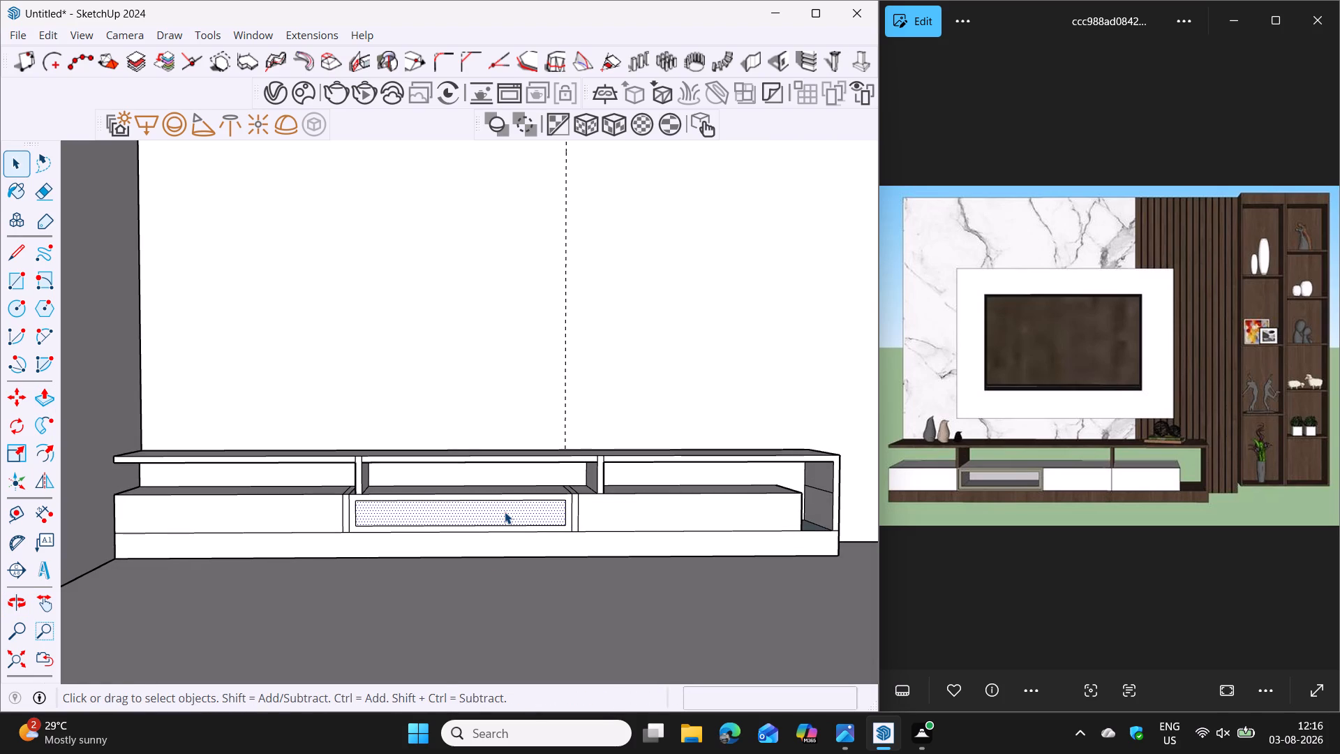
{"action": "key", "text": "p"}
{"action": "double_click", "coordinate": [505, 512]}
{"action": "middle_click_drag", "start_coordinate": [514, 522], "coordinate": [509, 556]}
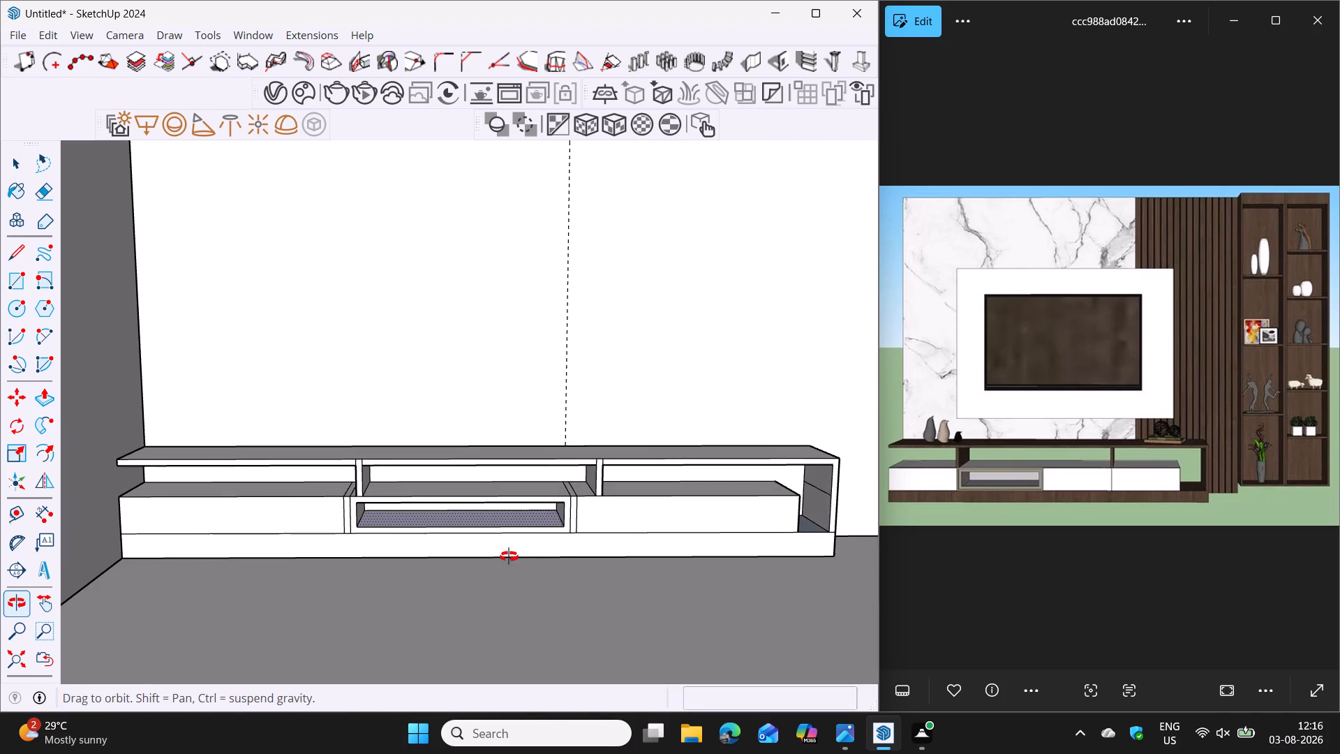
{"action": "middle_click_drag", "start_coordinate": [509, 556], "coordinate": [504, 556]}
{"action": "key", "text": "space"}
{"action": "scroll", "coordinate": [624, 606], "scroll_direction": "down", "scroll_amount": 1}
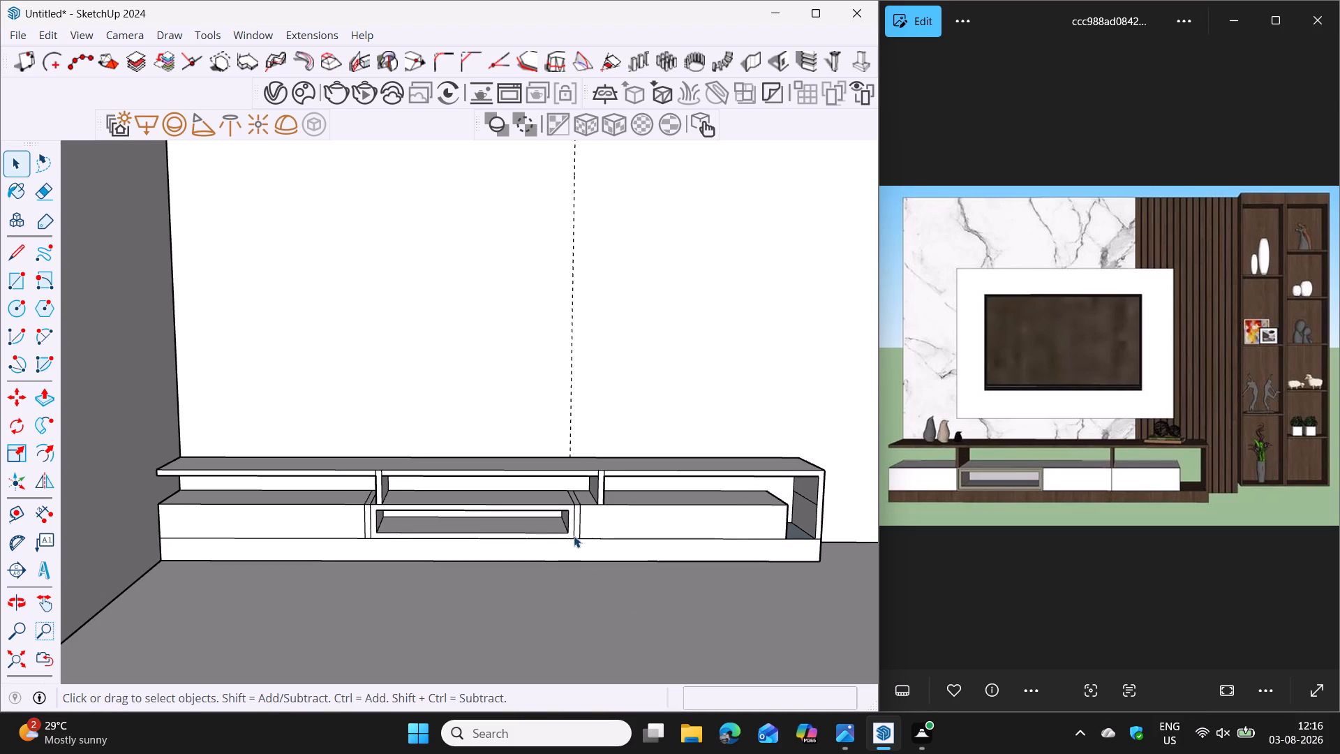
Delete the outer divider line right of the middle drawer frame and its continuation across the shelf surface above.
{"action": "middle_click_drag", "start_coordinate": [574, 535], "coordinate": [544, 522]}
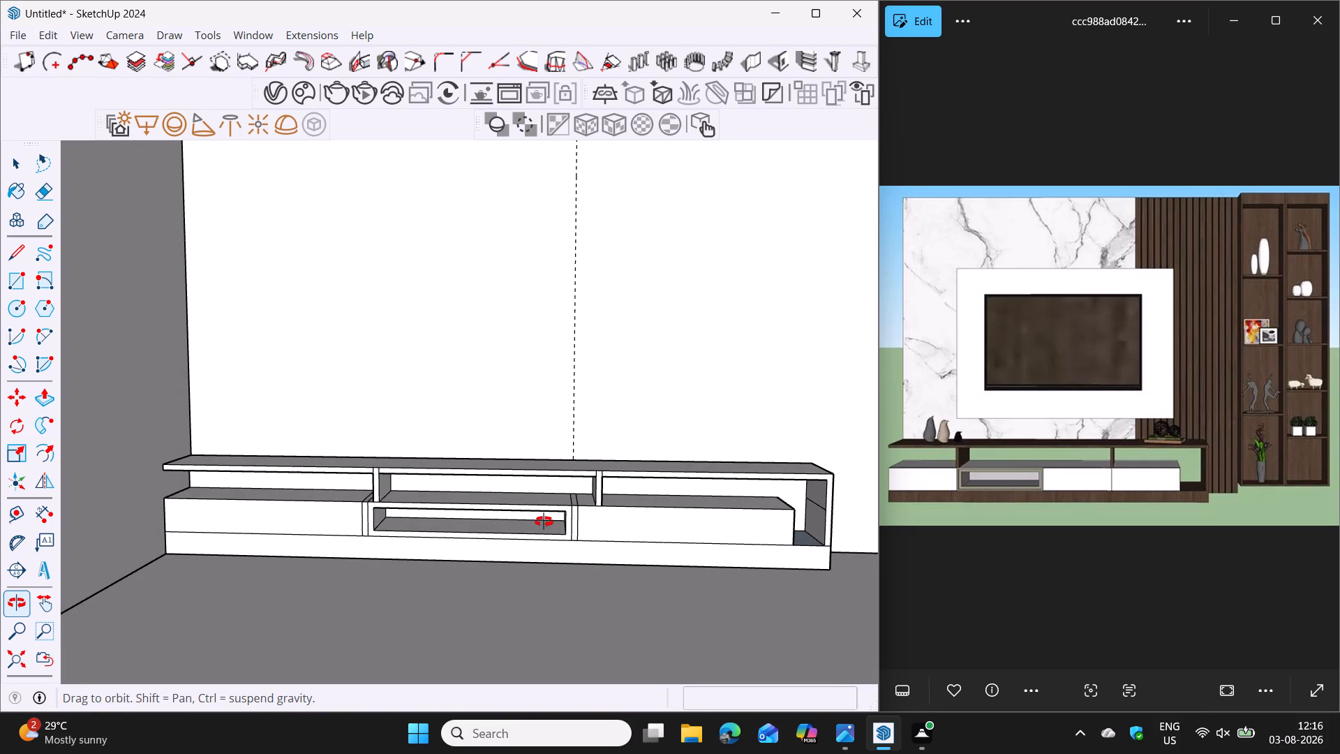
{"action": "middle_click_drag", "start_coordinate": [544, 522], "coordinate": [546, 522]}
{"action": "scroll", "coordinate": [583, 531], "scroll_direction": "up", "scroll_amount": 3}
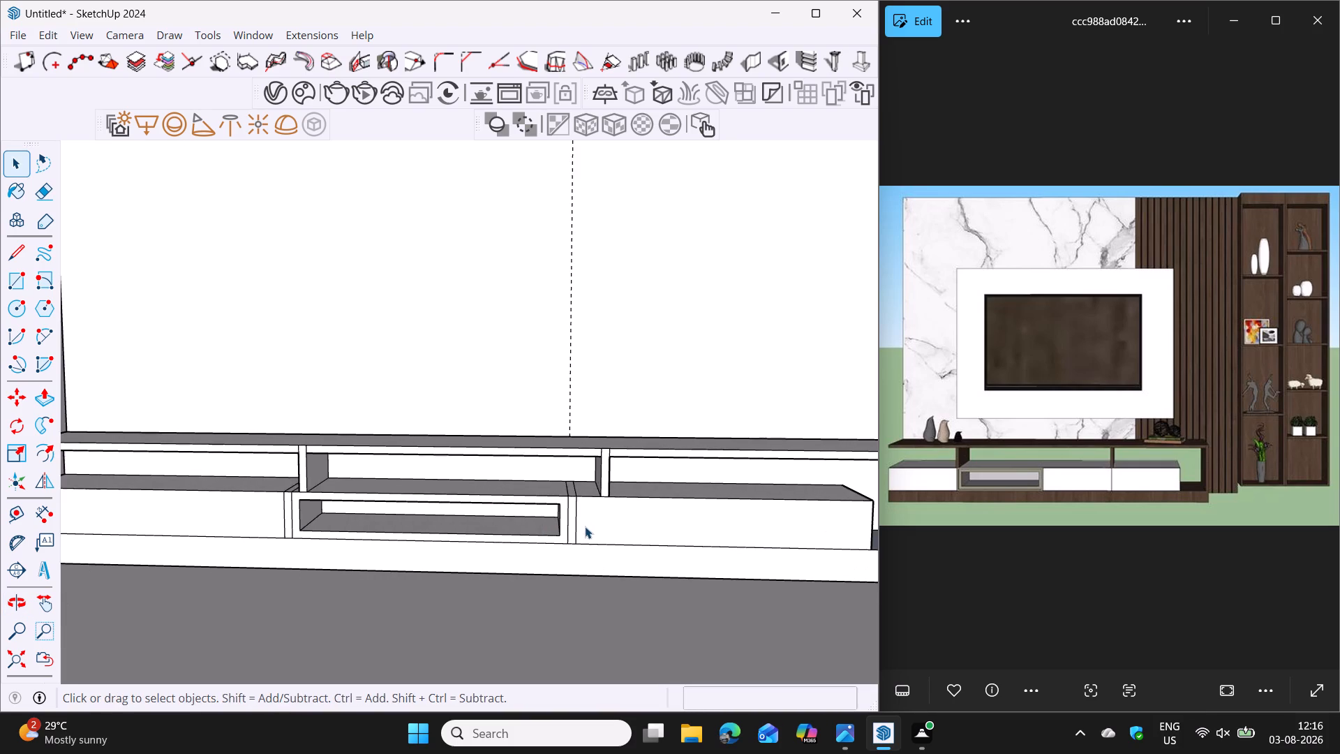
{"action": "scroll", "coordinate": [585, 526], "scroll_direction": "up", "scroll_amount": 5}
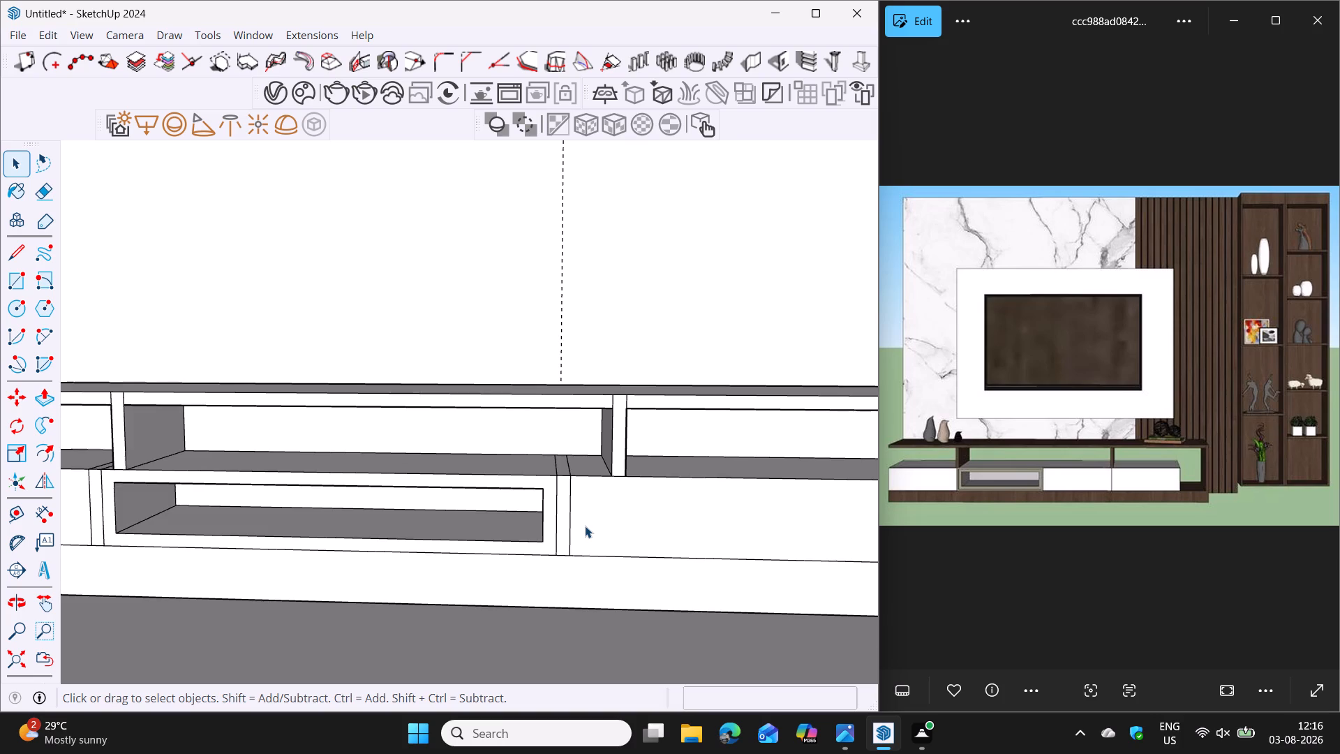
{"action": "scroll", "coordinate": [585, 526], "scroll_direction": "up", "scroll_amount": 2}
{"action": "left_click", "coordinate": [565, 518]}
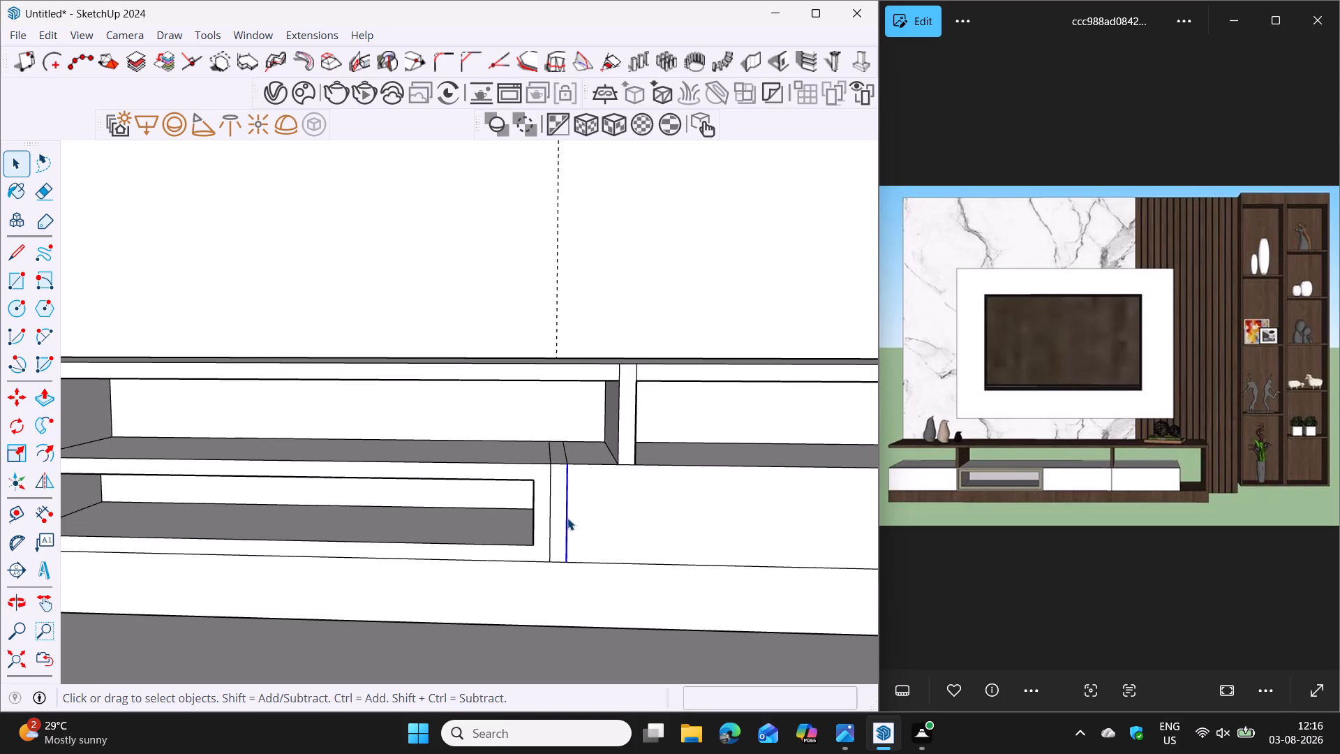
{"action": "key", "text": "Delete"}
{"action": "left_click", "coordinate": [565, 454]}
{"action": "key", "text": "Delete"}
{"action": "left_click_drag", "start_coordinate": [566, 532], "coordinate": [556, 556]}
Delete the outer divider line left of the middle drawer frame and its continuation across the shelf surface above.
{"action": "scroll", "coordinate": [558, 555], "scroll_direction": "down", "scroll_amount": 8}
{"action": "middle_click_drag", "start_coordinate": [267, 564], "coordinate": [366, 563]}
{"action": "scroll", "coordinate": [250, 563], "scroll_direction": "up", "scroll_amount": 3}
{"action": "left_click", "coordinate": [203, 547]}
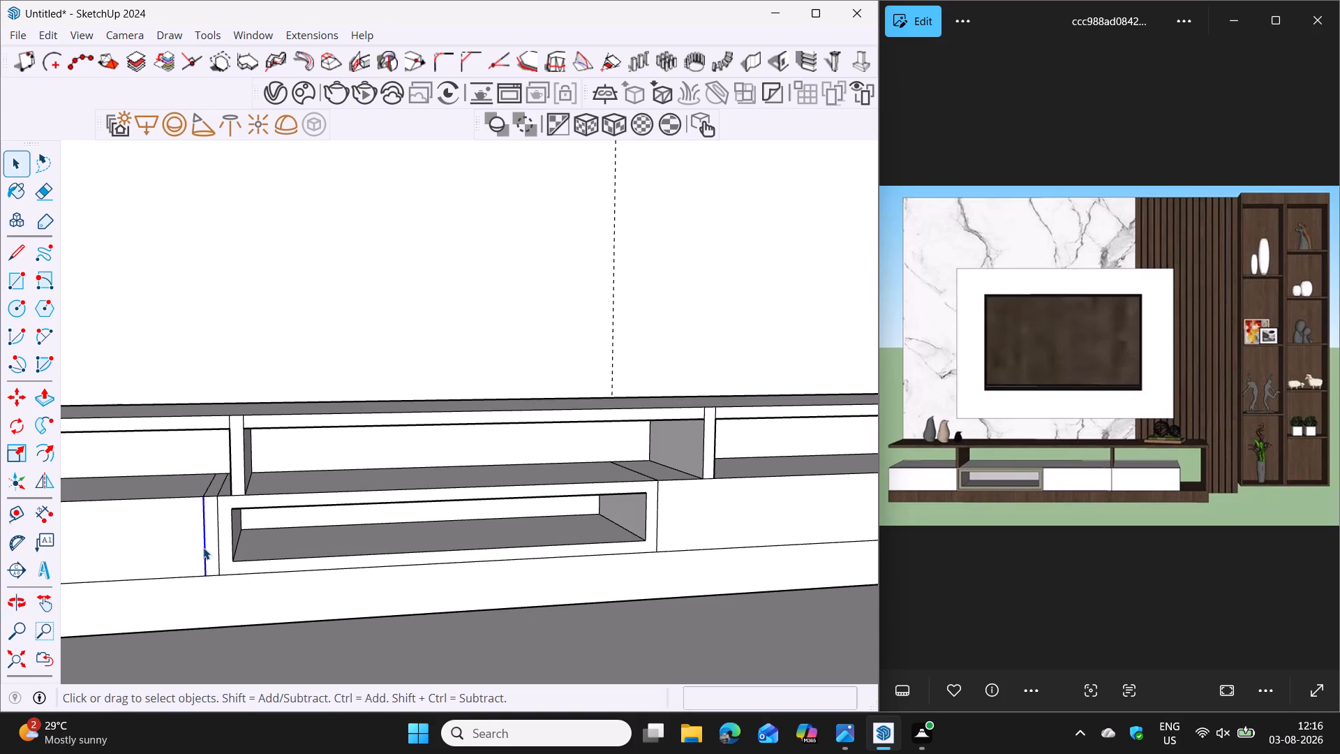
{"action": "key", "text": "Delete"}
{"action": "left_click", "coordinate": [205, 491]}
{"action": "key", "text": "Delete"}
{"action": "middle_click_drag", "start_coordinate": [216, 541], "coordinate": [207, 542]}
{"action": "left_click", "coordinate": [218, 543]}
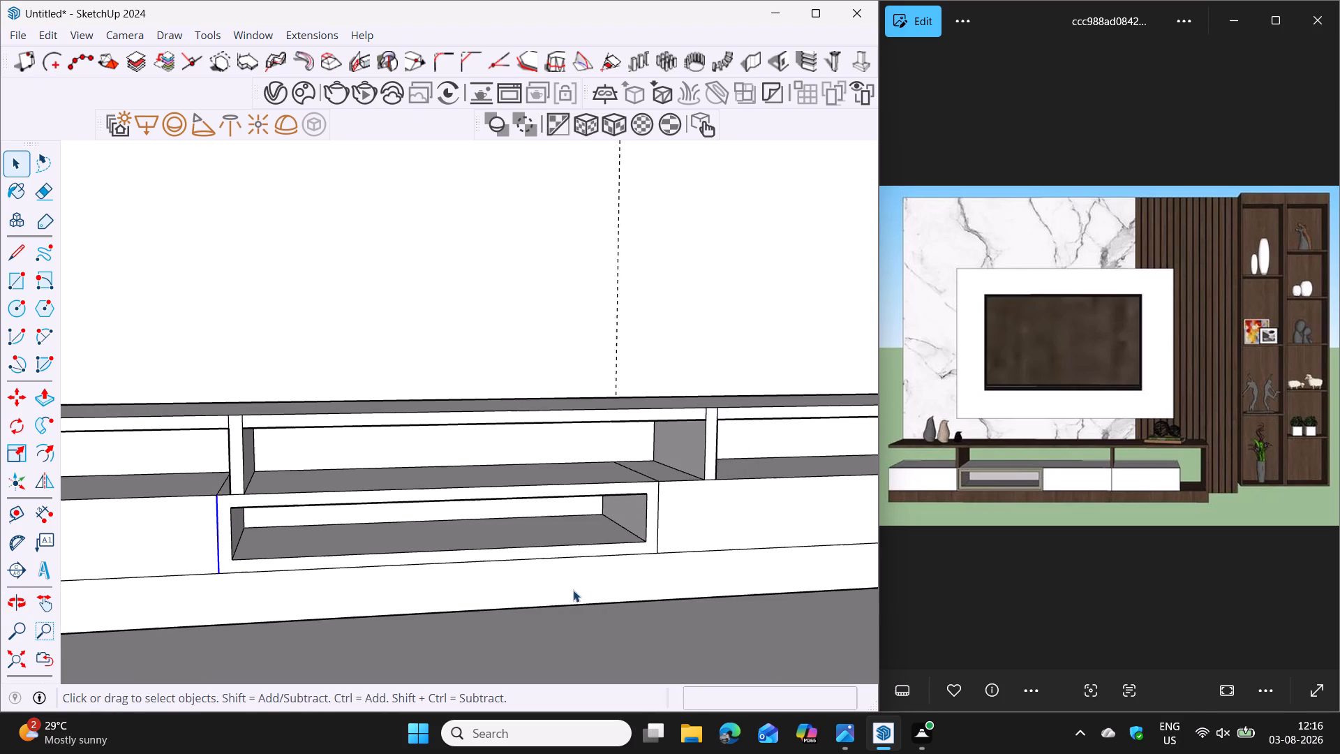
{"action": "middle_click_drag", "start_coordinate": [571, 589], "coordinate": [527, 583]}
{"action": "left_click", "coordinate": [622, 655]}
Delete the two remaining divider edges crossing the shelf surface above the middle drawer's left and right sides.
{"action": "scroll", "coordinate": [445, 628], "scroll_direction": "down", "scroll_amount": 5}
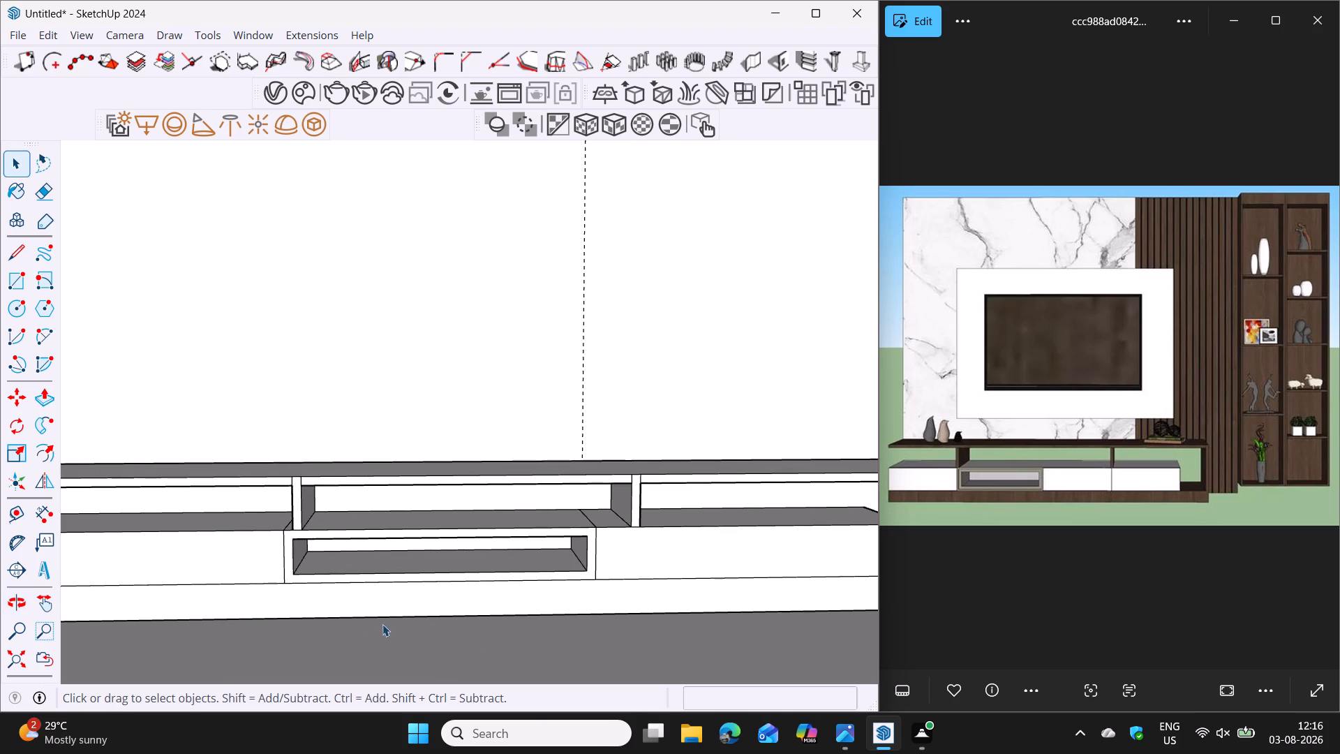
{"action": "scroll", "coordinate": [367, 622], "scroll_direction": "down", "scroll_amount": 5}
{"action": "middle_click_drag", "start_coordinate": [399, 607], "coordinate": [426, 595], "text": "shift"}
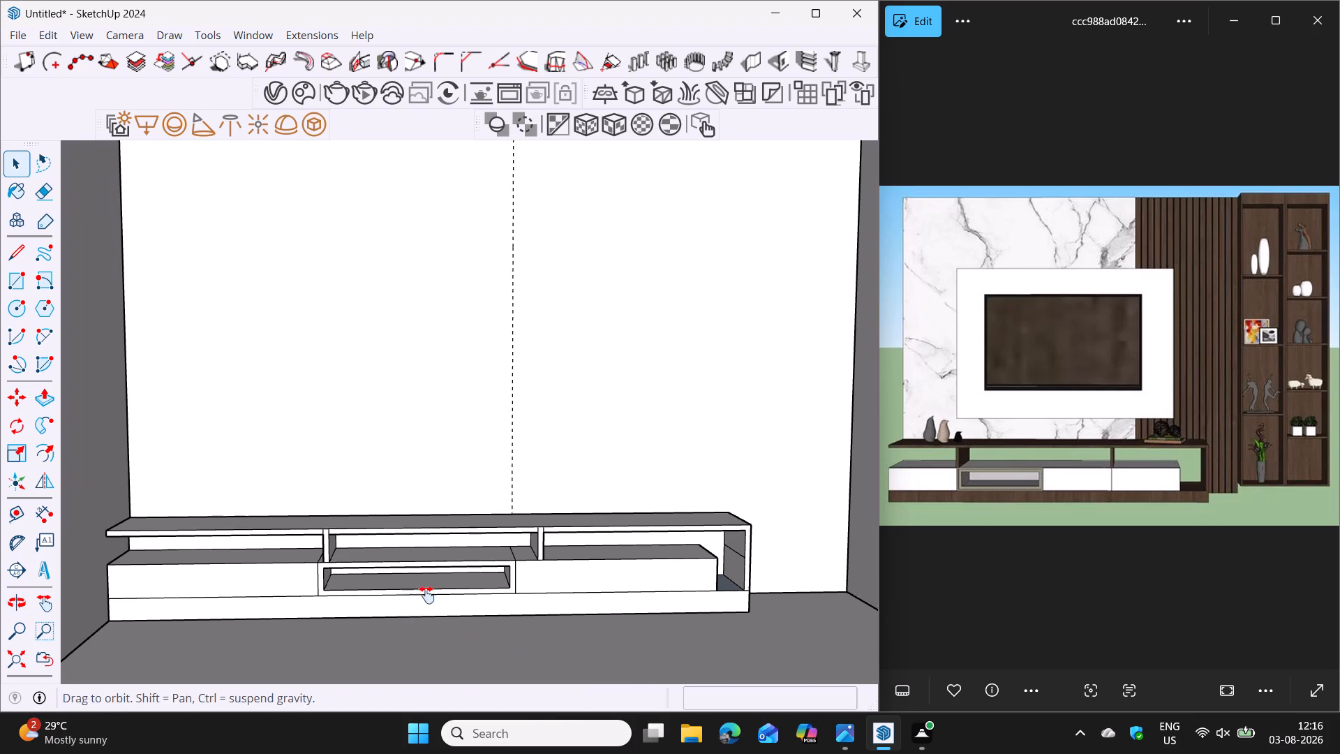
{"action": "middle_click_drag", "start_coordinate": [426, 595], "coordinate": [434, 591], "text": "shift"}
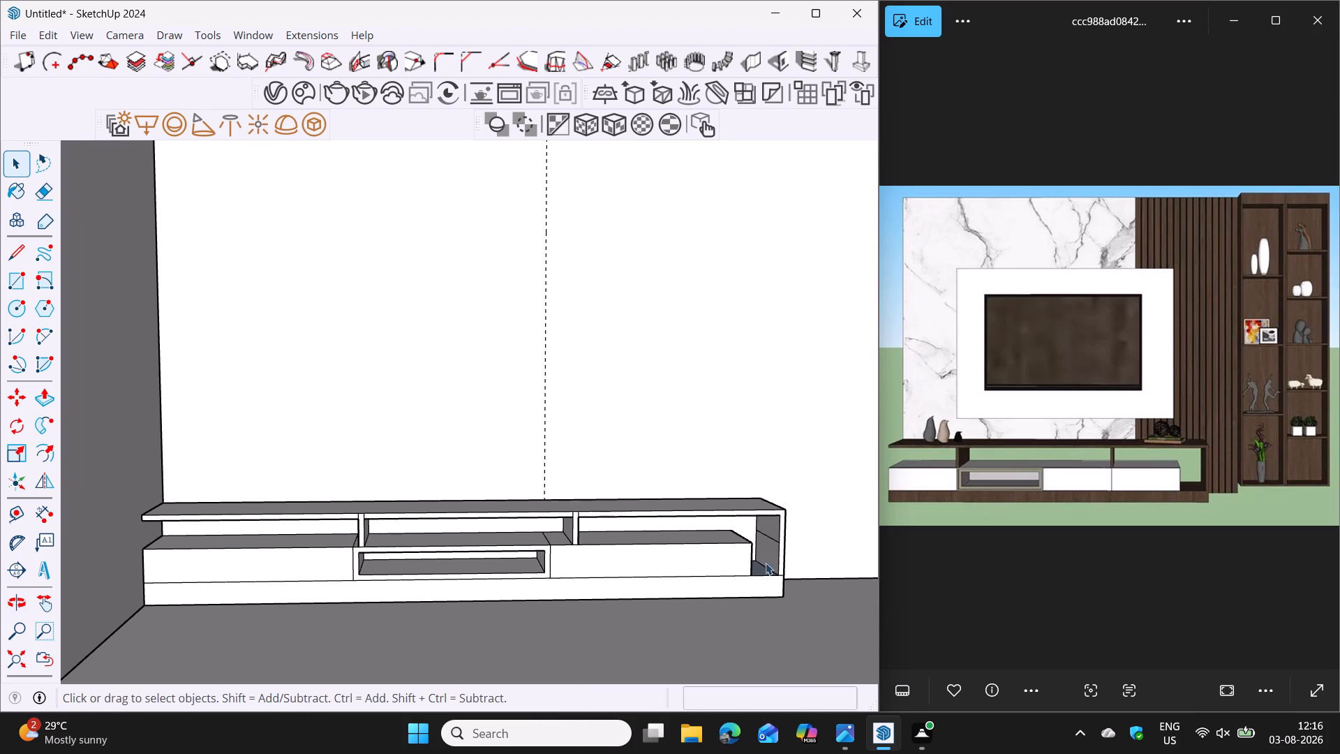
{"action": "middle_click_drag", "start_coordinate": [790, 559], "coordinate": [747, 559]}
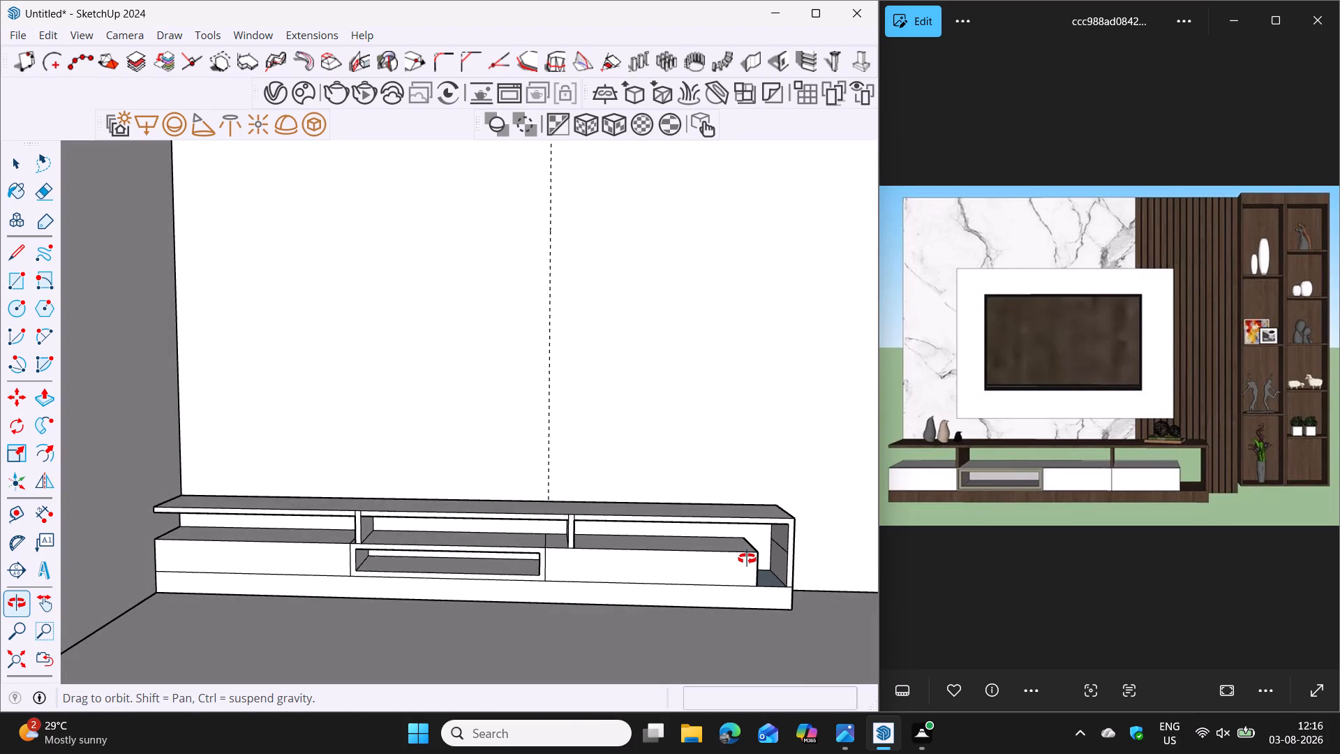
{"action": "middle_click_drag", "start_coordinate": [747, 559], "coordinate": [752, 556]}
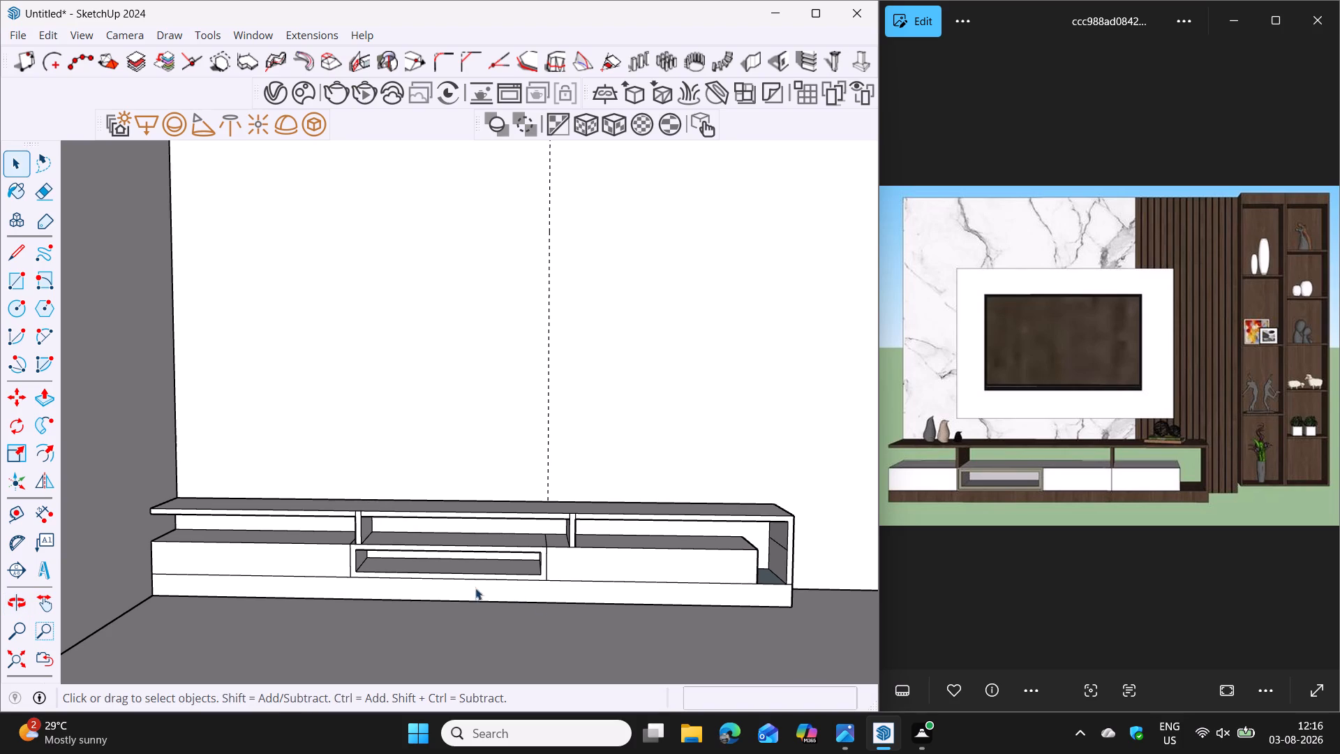
{"action": "middle_click_drag", "start_coordinate": [401, 568], "coordinate": [432, 573]}
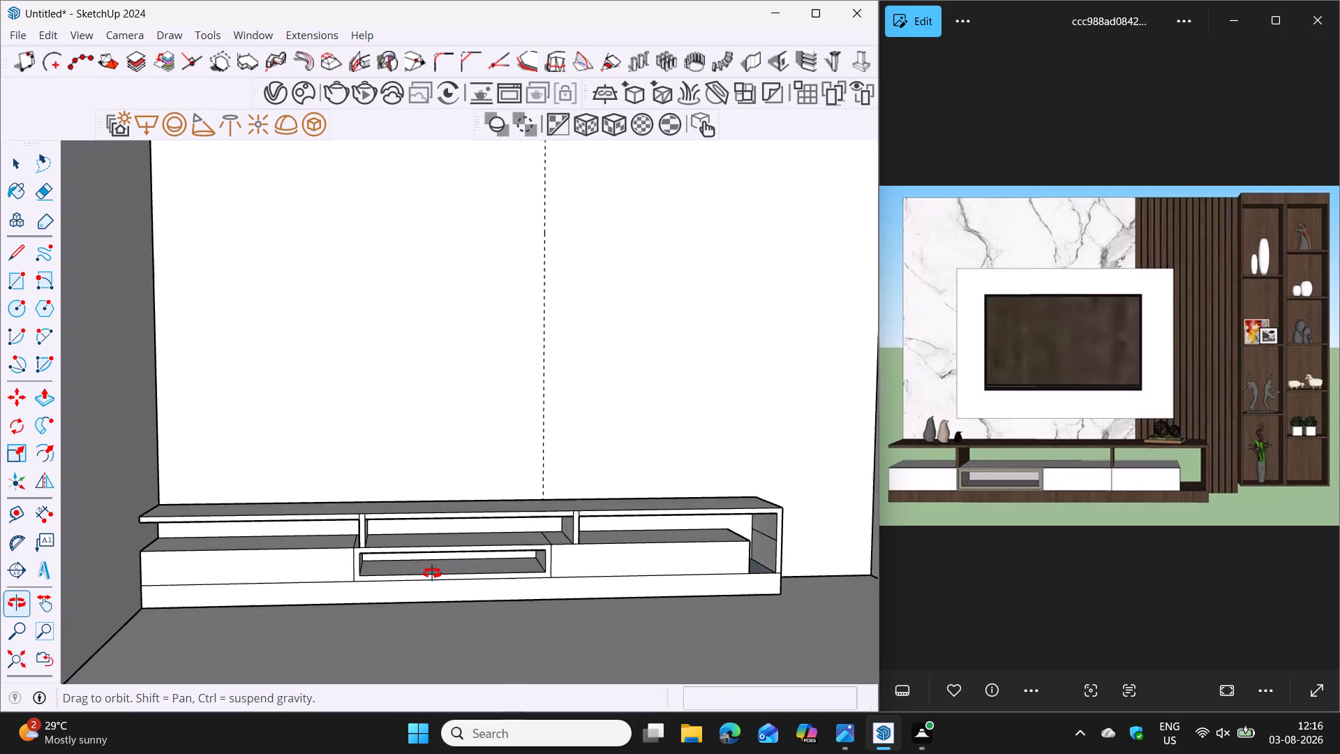
{"action": "middle_click_drag", "start_coordinate": [432, 573], "coordinate": [428, 573]}
{"action": "scroll", "coordinate": [569, 545], "scroll_direction": "up", "scroll_amount": 5}
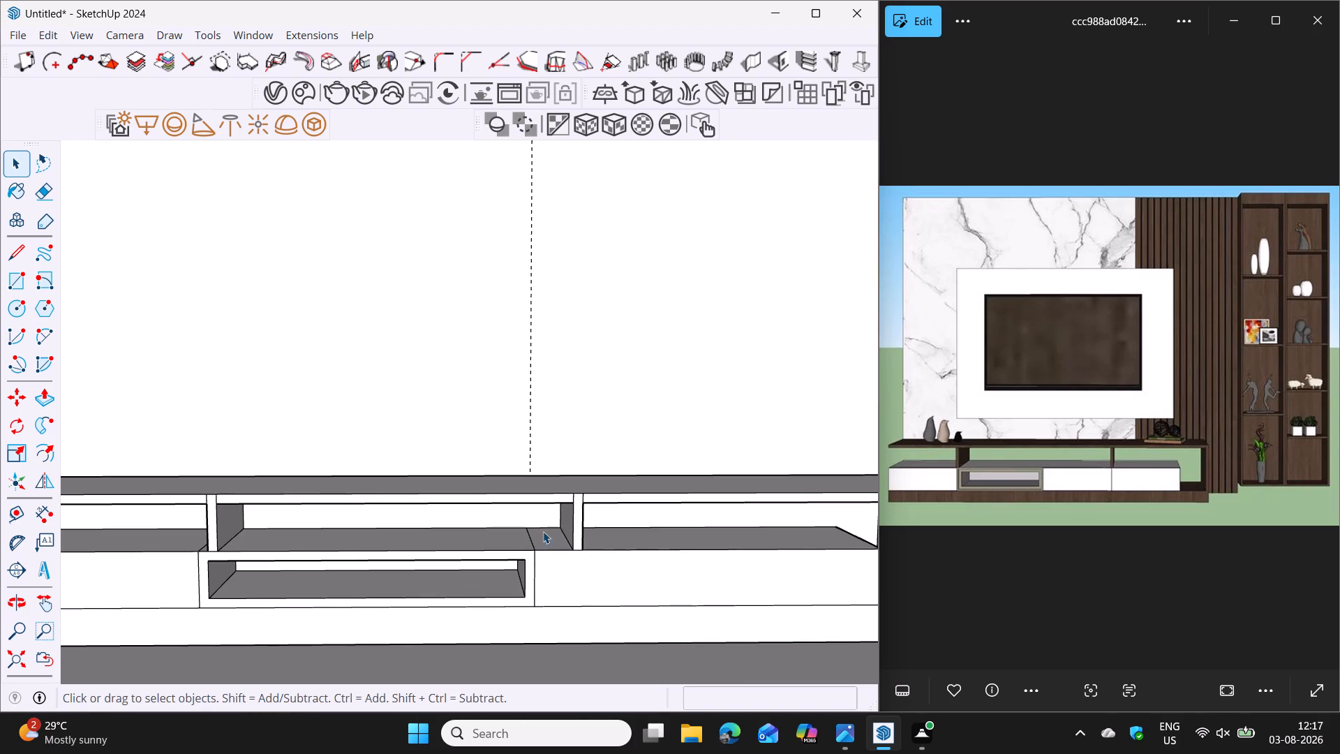
{"action": "left_click", "coordinate": [530, 540]}
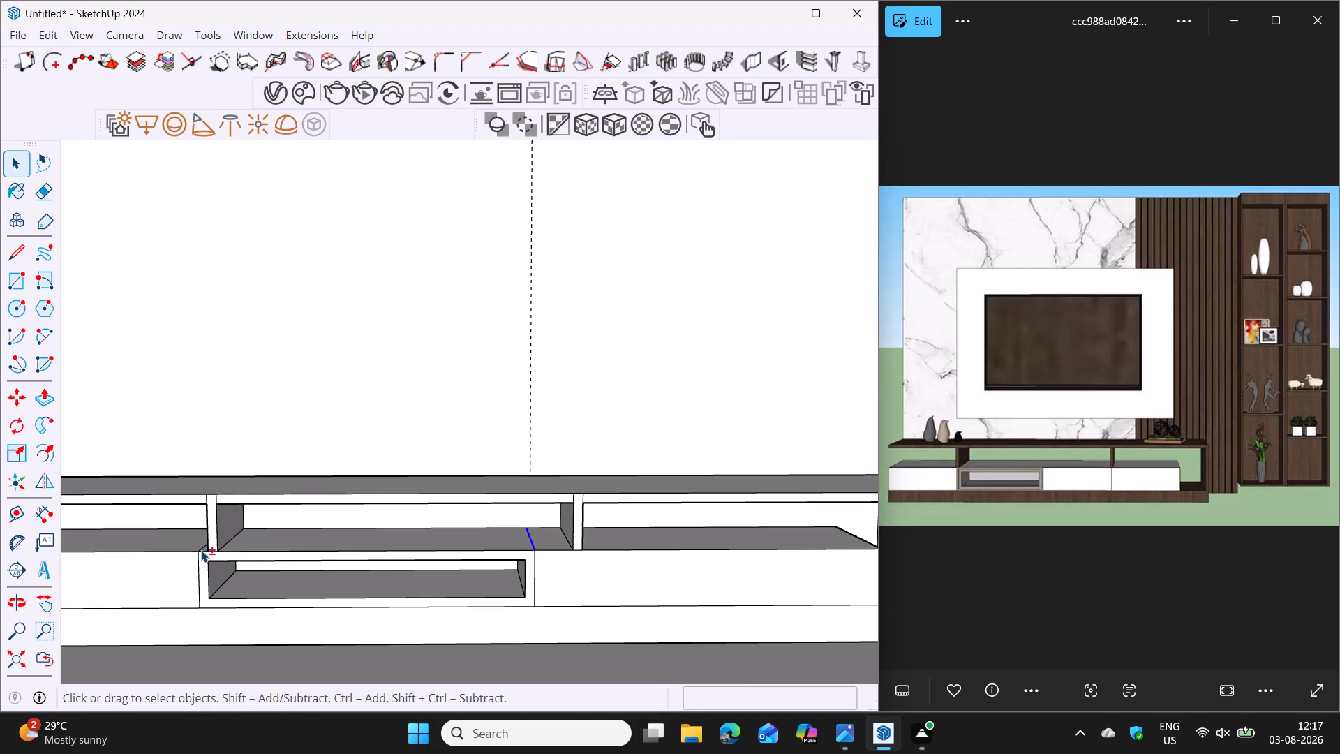
{"action": "left_click", "coordinate": [202, 547], "text": "shift"}
{"action": "key", "text": "Delete"}
Delete the four short edges where the two upper uprights meet the console's top border.
{"action": "scroll", "coordinate": [332, 580], "scroll_direction": "down", "scroll_amount": 3}
{"action": "middle_click_drag", "start_coordinate": [334, 611], "coordinate": [400, 598], "text": "shift"}
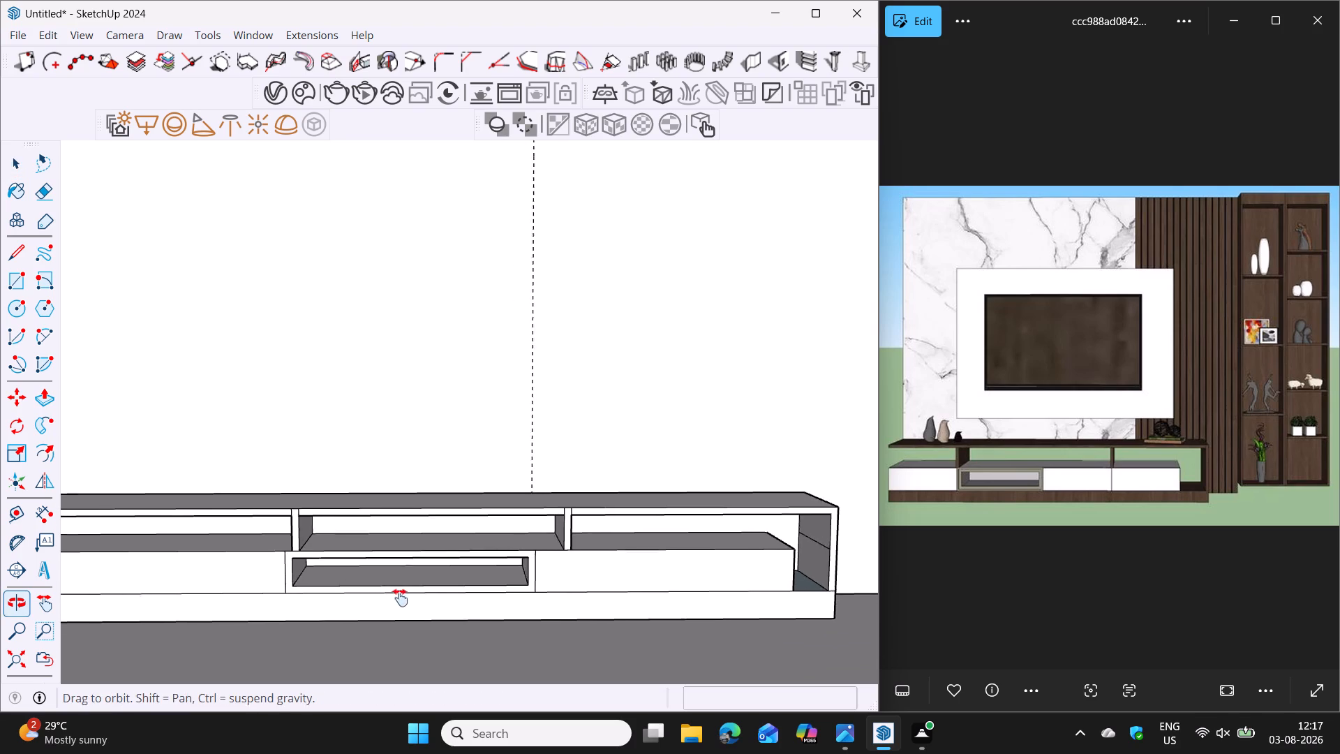
{"action": "middle_click_drag", "start_coordinate": [400, 598], "coordinate": [407, 596], "text": "shift"}
{"action": "scroll", "coordinate": [308, 521], "scroll_direction": "up", "scroll_amount": 2}
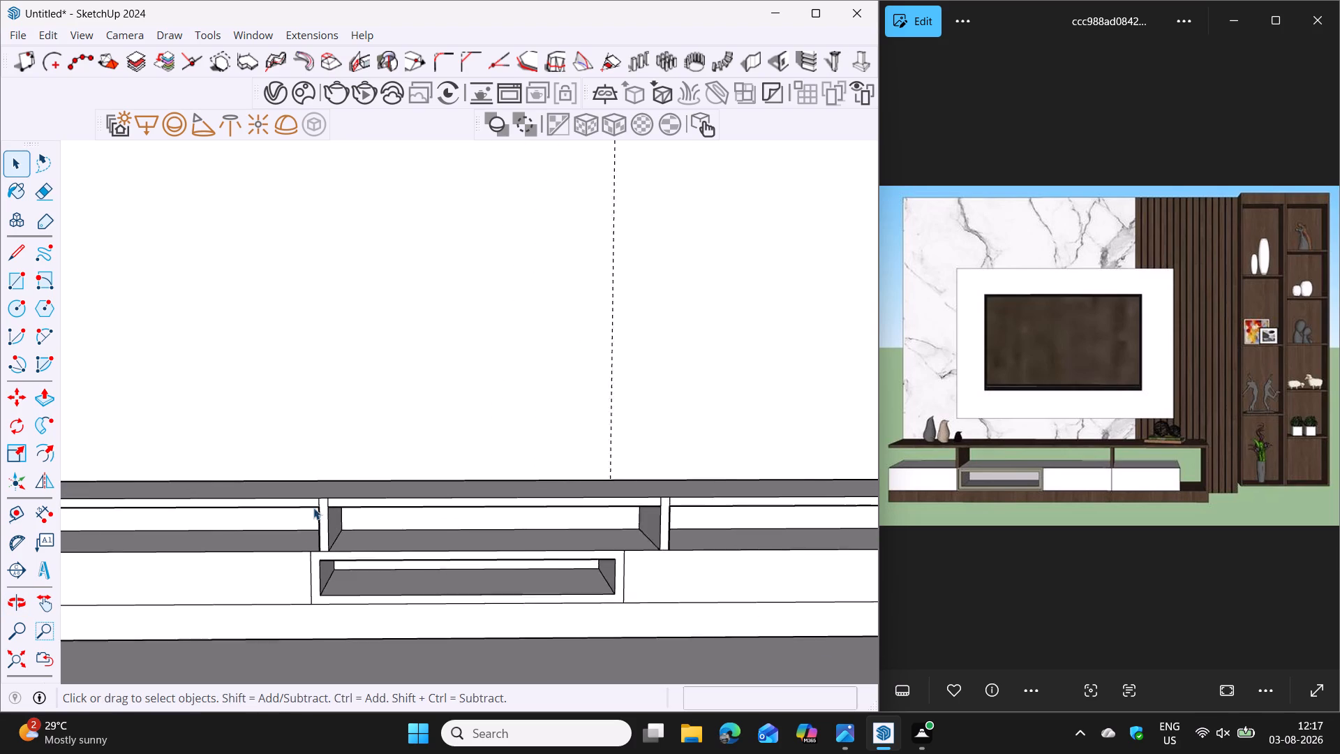
{"action": "scroll", "coordinate": [313, 508], "scroll_direction": "up", "scroll_amount": 3}
{"action": "left_click", "coordinate": [320, 501]}
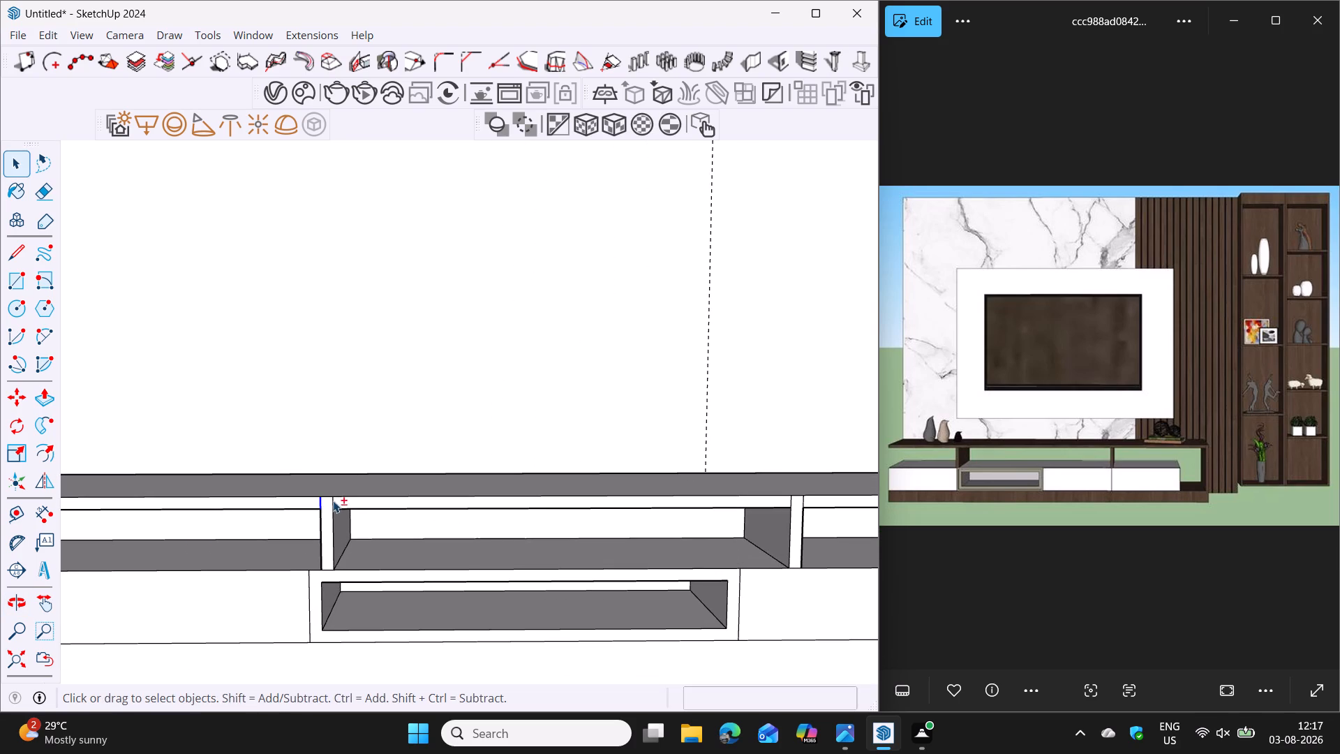
{"action": "left_click", "coordinate": [333, 500], "text": "shift"}
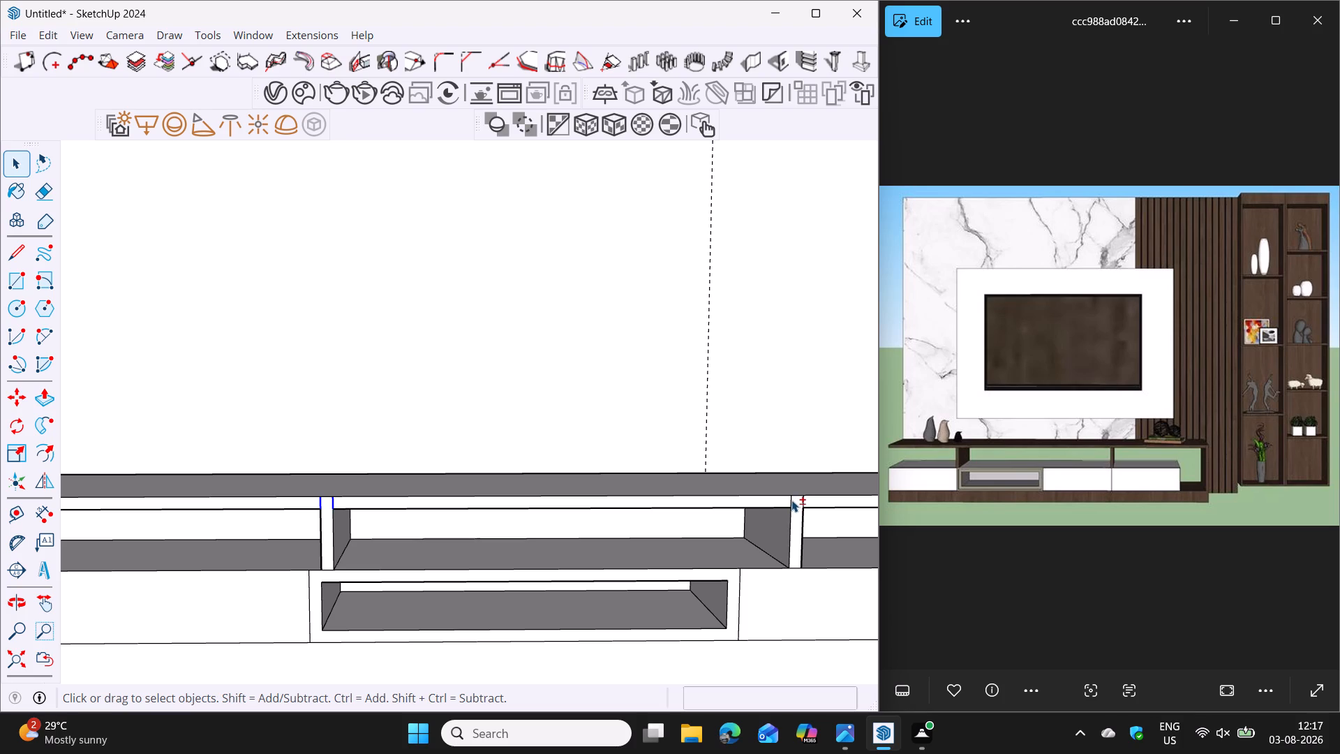
{"action": "left_click", "coordinate": [791, 500], "text": "shift"}
{"action": "left_click", "coordinate": [803, 499], "text": "shift"}
{"action": "key", "text": "Delete"}
Delete the stray edge across the inner face of the console's right end panel.
{"action": "scroll", "coordinate": [671, 577], "scroll_direction": "down", "scroll_amount": 7}
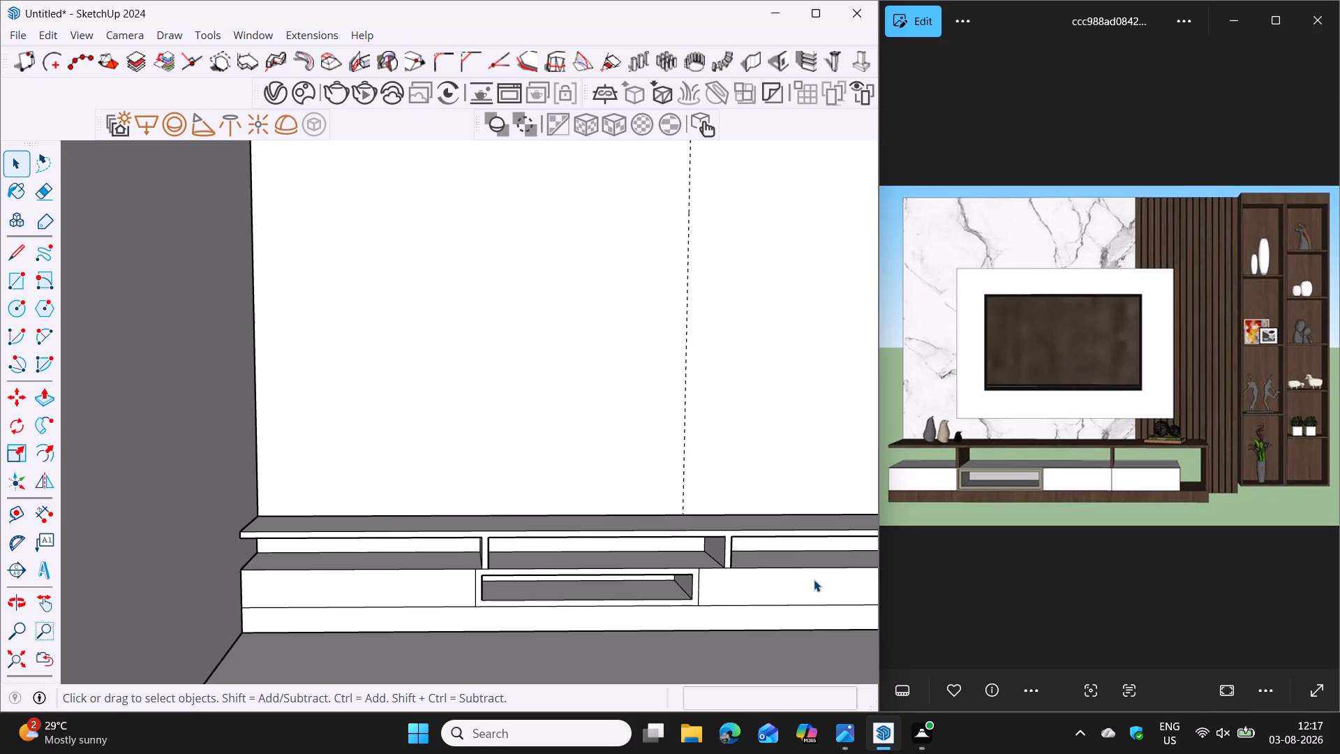
{"action": "middle_click_drag", "start_coordinate": [798, 586], "coordinate": [477, 582], "text": "shift"}
{"action": "scroll", "coordinate": [595, 569], "scroll_direction": "up", "scroll_amount": 3}
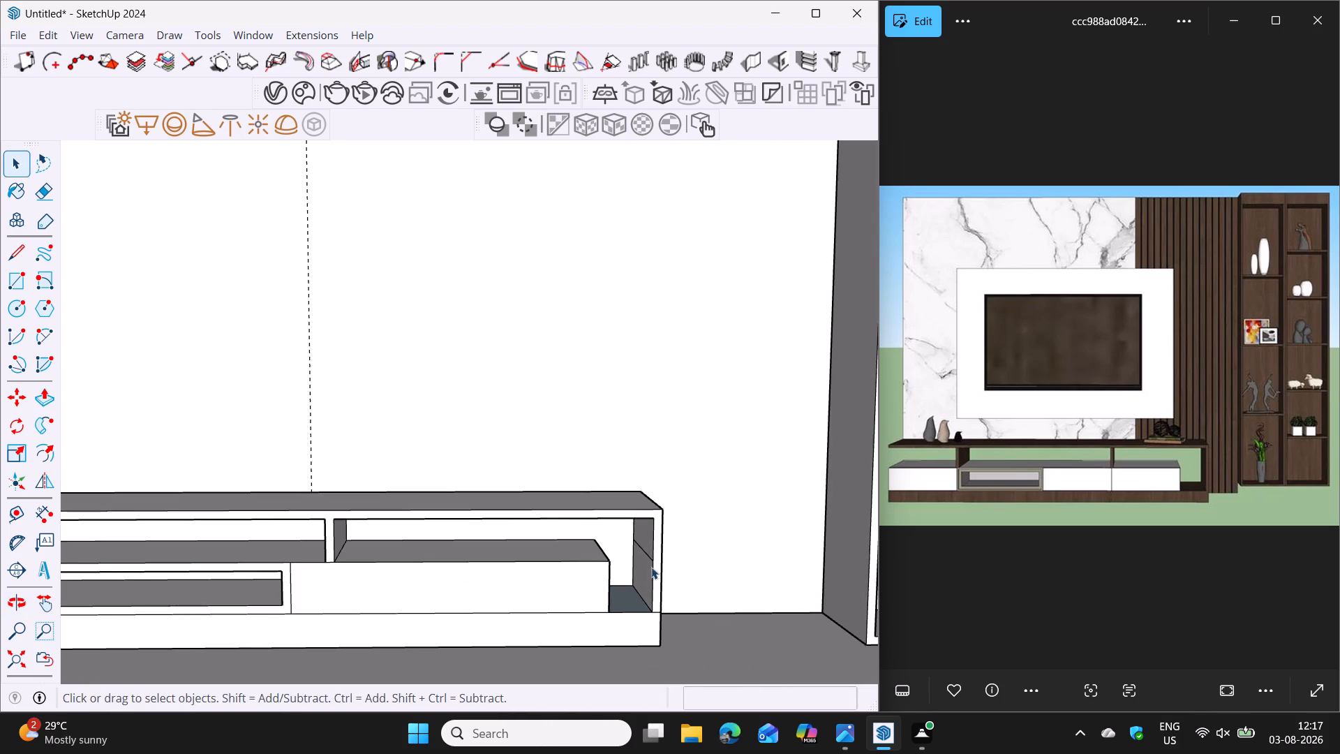
{"action": "scroll", "coordinate": [652, 567], "scroll_direction": "up", "scroll_amount": 2}
{"action": "left_click", "coordinate": [644, 549]}
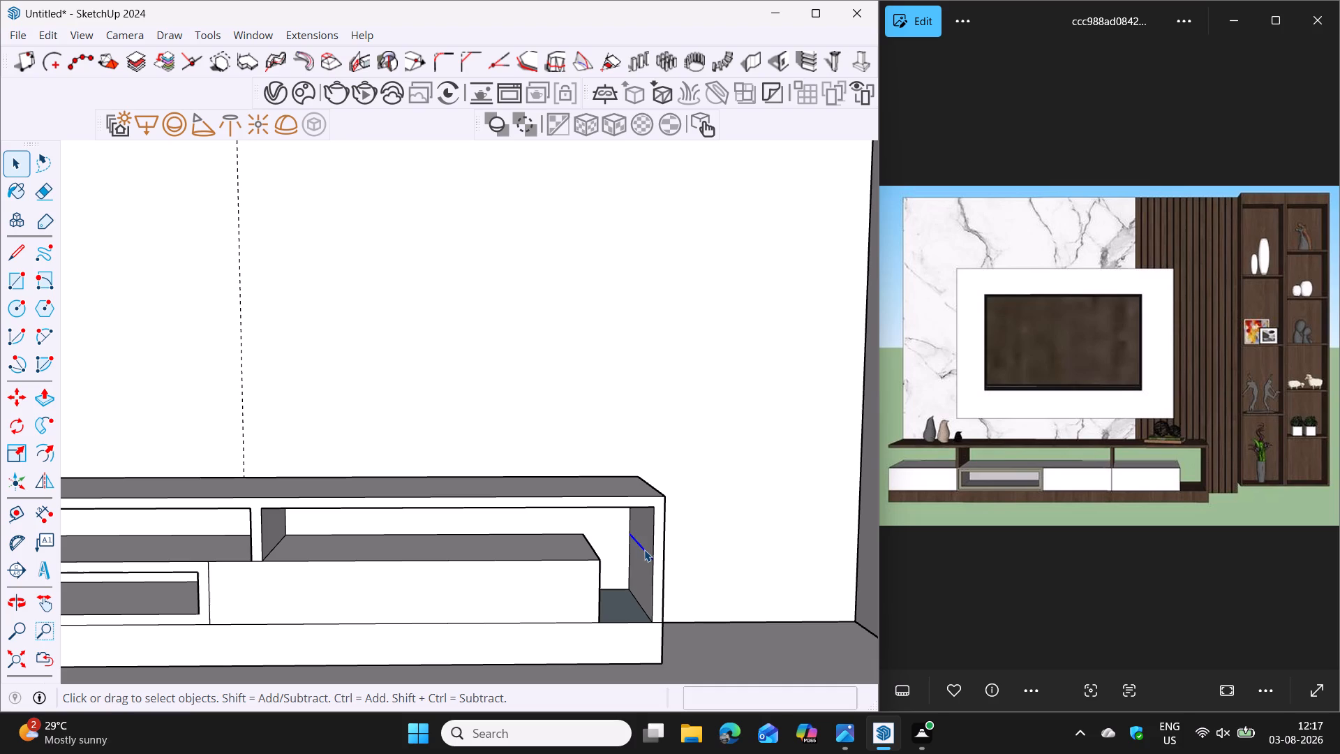
{"action": "key", "text": "Delete"}
Examine the whole console front for leftover edges and check its compartment layout.
{"action": "scroll", "coordinate": [627, 602], "scroll_direction": "down", "scroll_amount": 2}
{"action": "middle_click_drag", "start_coordinate": [613, 615], "coordinate": [660, 563], "text": "shift"}
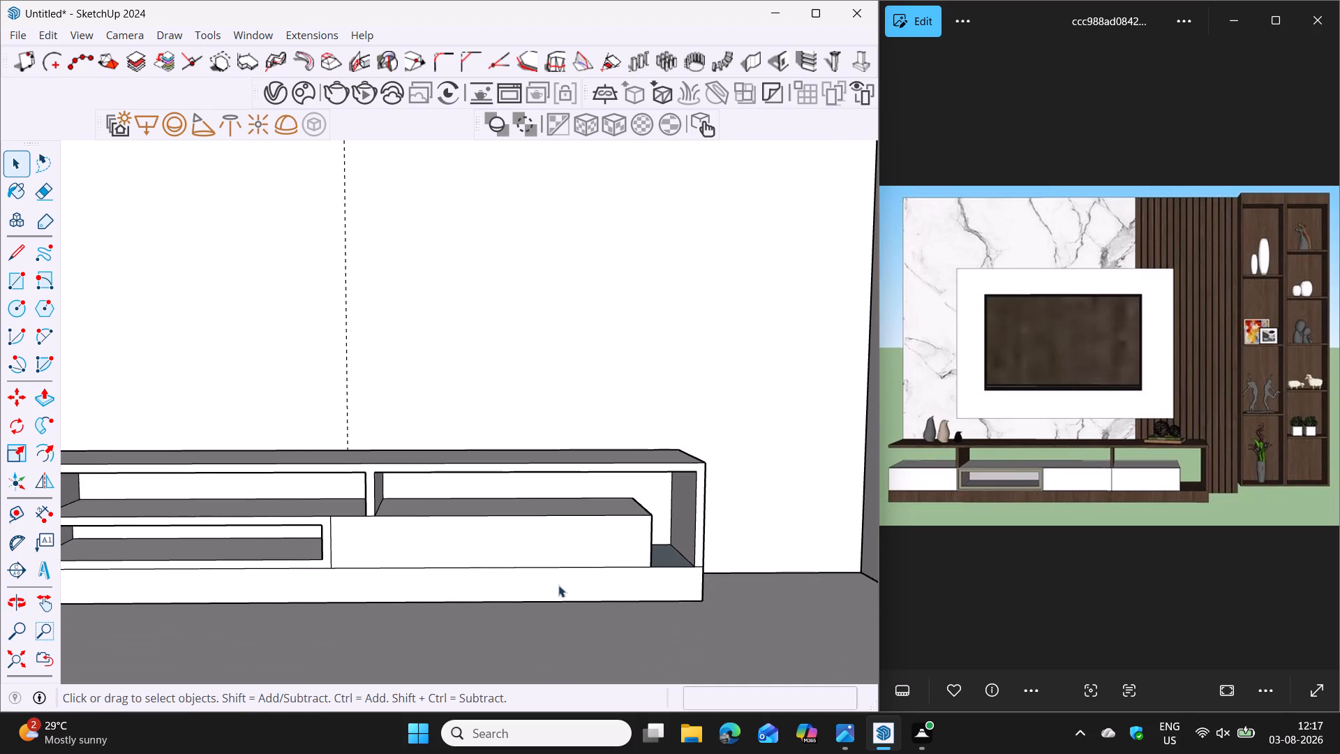
{"action": "scroll", "coordinate": [542, 586], "scroll_direction": "down", "scroll_amount": 1}
{"action": "middle_click_drag", "start_coordinate": [506, 584], "coordinate": [572, 571], "text": "shift"}
{"action": "scroll", "coordinate": [475, 581], "scroll_direction": "down", "scroll_amount": 1}
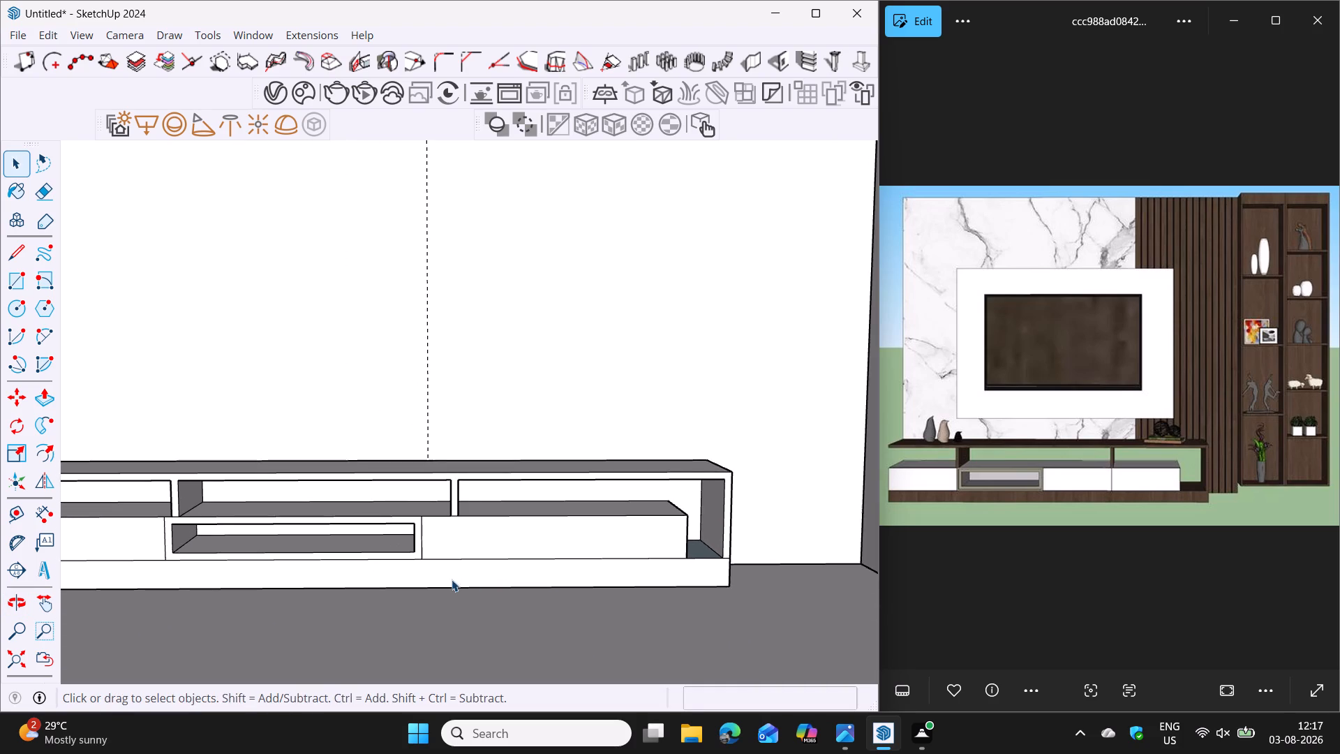
{"action": "middle_click_drag", "start_coordinate": [455, 570], "coordinate": [591, 538], "text": "shift"}
{"action": "scroll", "coordinate": [530, 554], "scroll_direction": "down", "scroll_amount": 1, "text": "shift"}
{"action": "middle_click_drag", "start_coordinate": [533, 553], "coordinate": [580, 546], "text": "shift"}
{"action": "middle_click_drag", "start_coordinate": [608, 540], "coordinate": [577, 554], "text": "shift"}
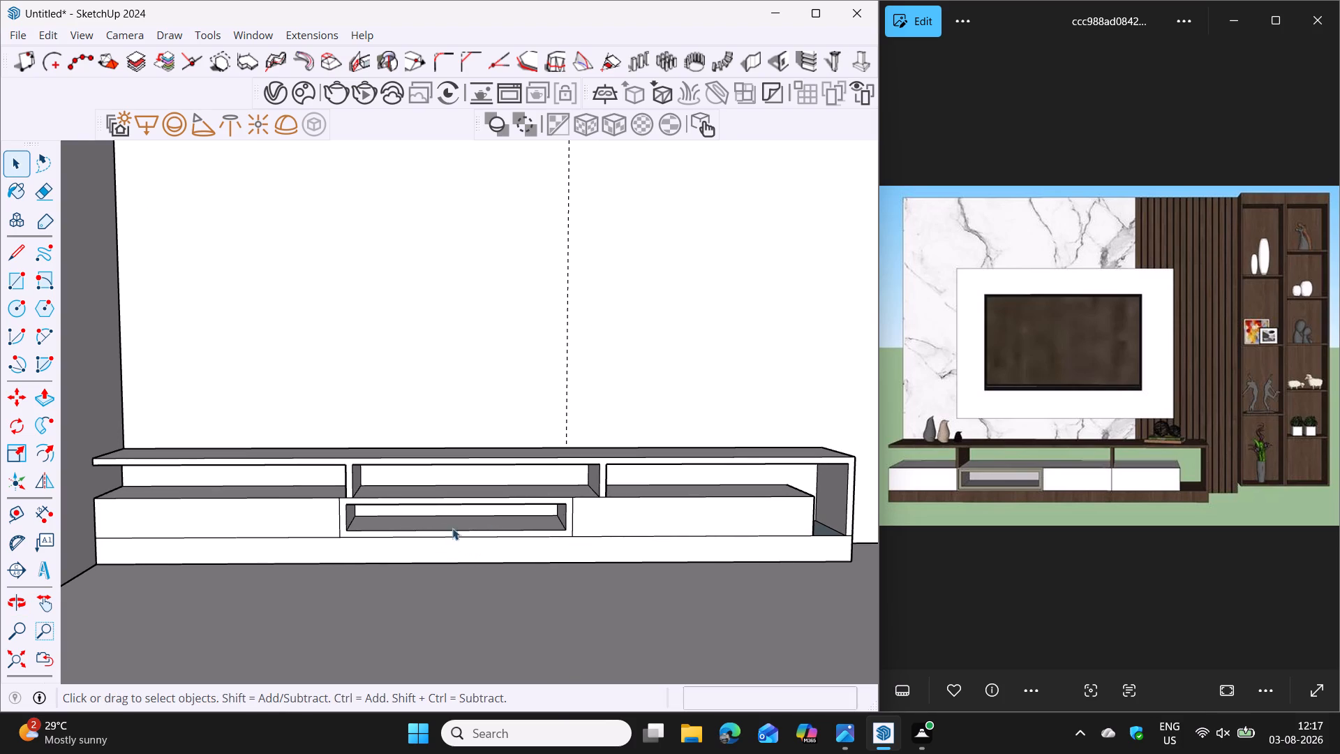
{"action": "scroll", "coordinate": [625, 510], "scroll_direction": "up", "scroll_amount": 2}
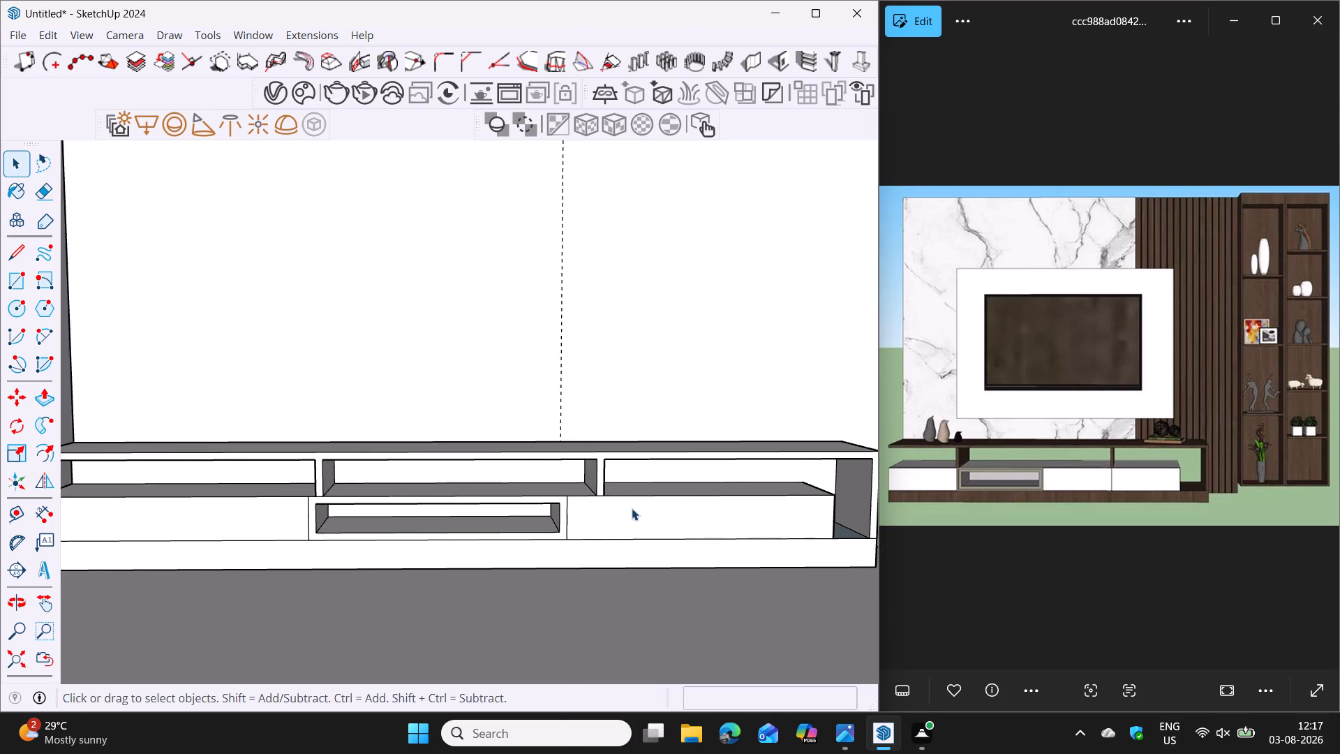
{"action": "scroll", "coordinate": [636, 508], "scroll_direction": "down", "scroll_amount": 3}
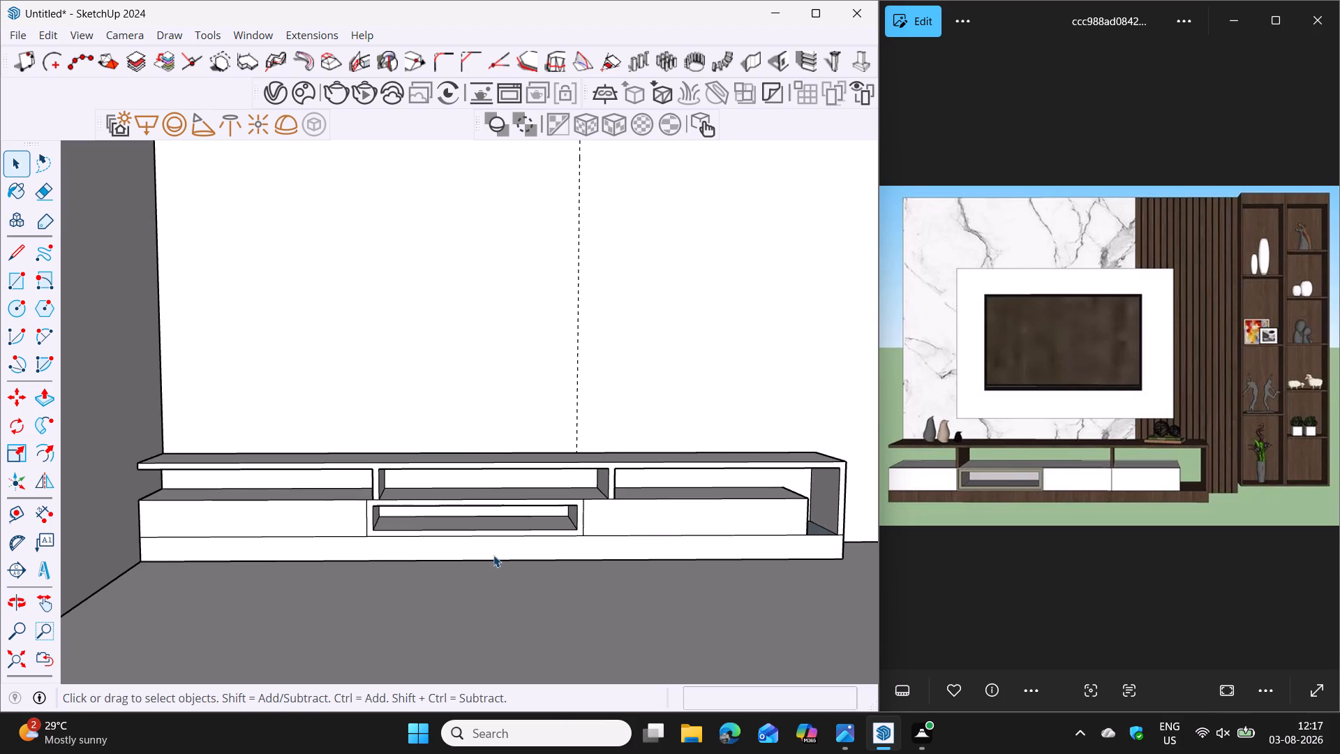
Push/Pull the console's left and right drawer fronts outward by 1".
{"action": "scroll", "coordinate": [395, 508], "scroll_direction": "up", "scroll_amount": 3}
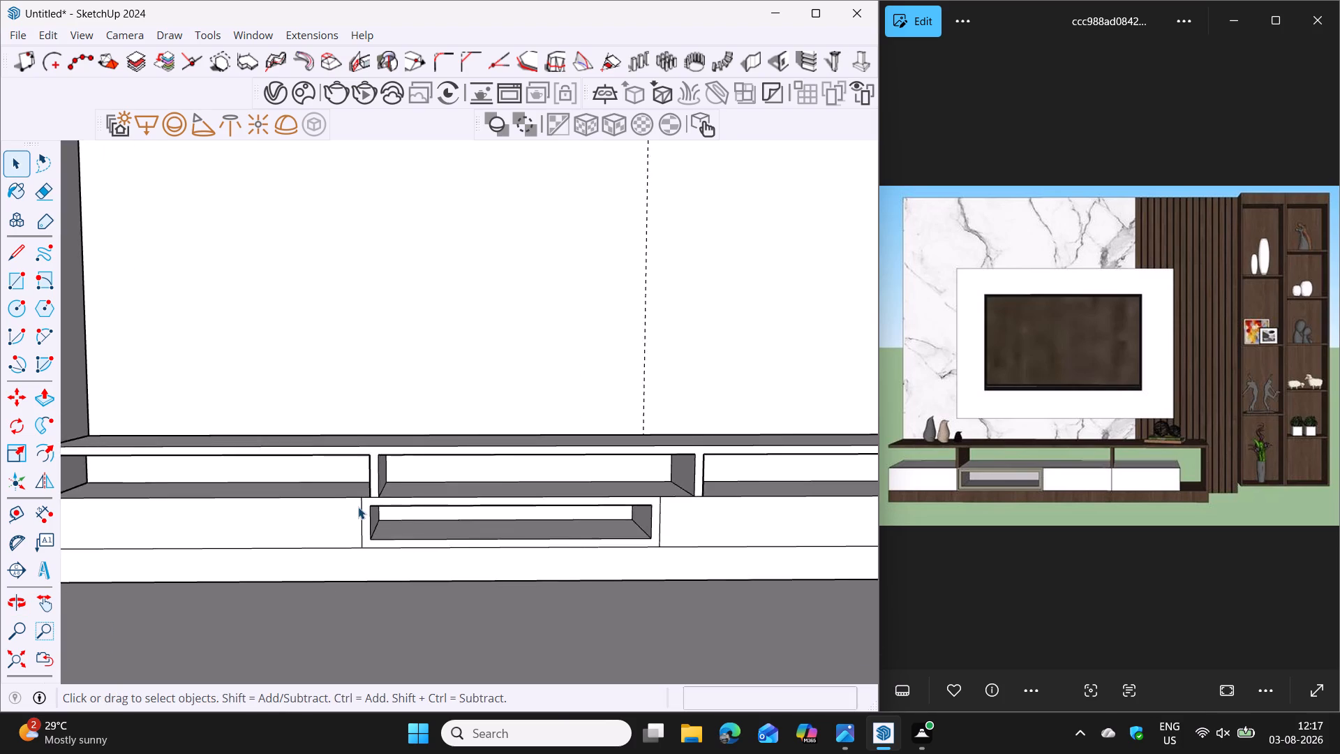
{"action": "scroll", "coordinate": [358, 507], "scroll_direction": "up", "scroll_amount": 1}
{"action": "scroll", "coordinate": [359, 509], "scroll_direction": "down", "scroll_amount": 1}
{"action": "scroll", "coordinate": [362, 513], "scroll_direction": "up", "scroll_amount": 3}
{"action": "scroll", "coordinate": [362, 518], "scroll_direction": "down", "scroll_amount": 4}
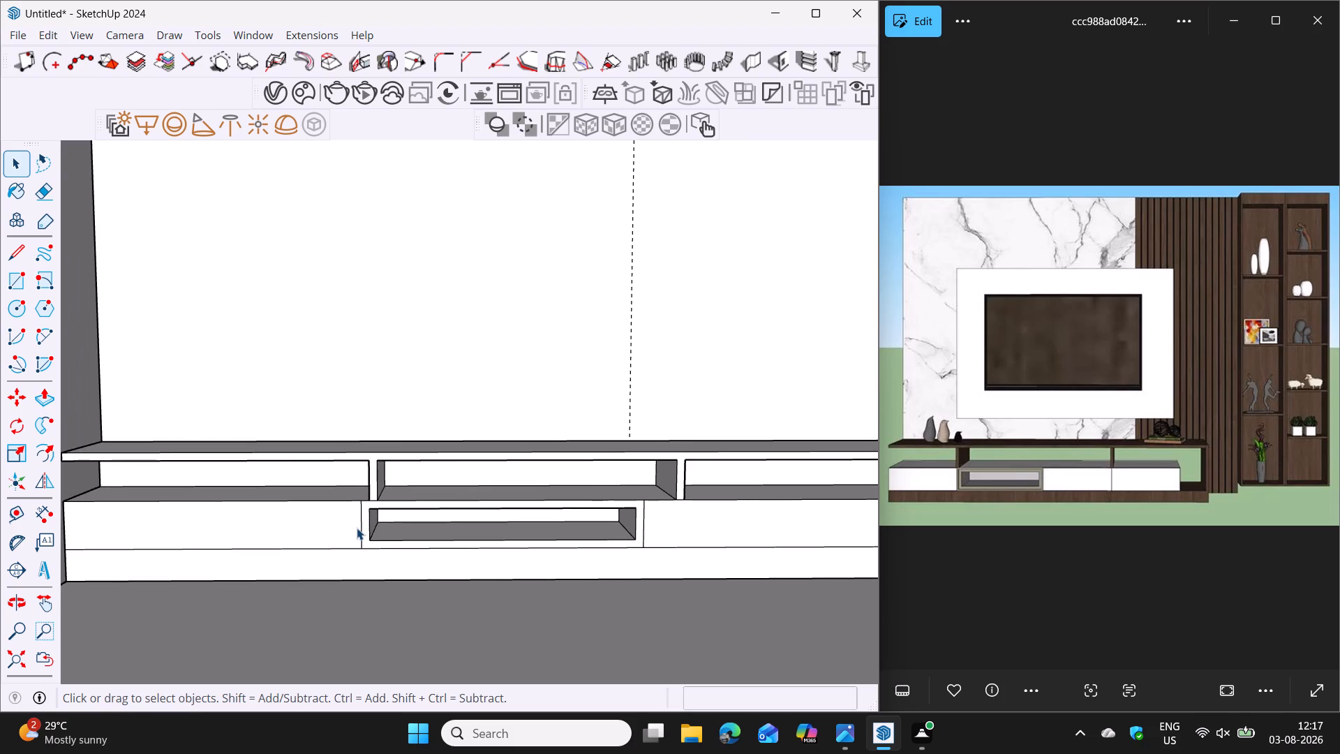
{"action": "scroll", "coordinate": [357, 528], "scroll_direction": "down", "scroll_amount": 1}
{"action": "middle_click", "coordinate": [337, 525], "text": "shift"}
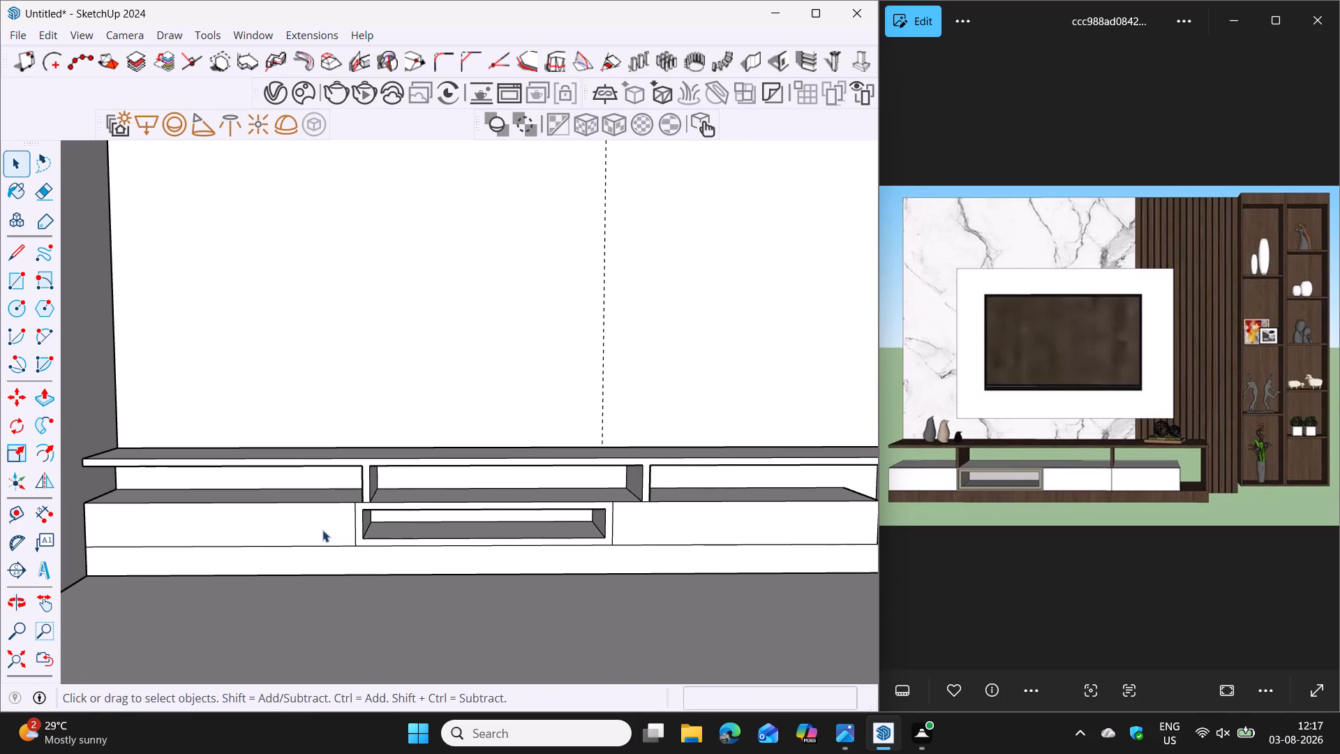
{"action": "left_click", "coordinate": [322, 528]}
{"action": "key", "text": "p"}
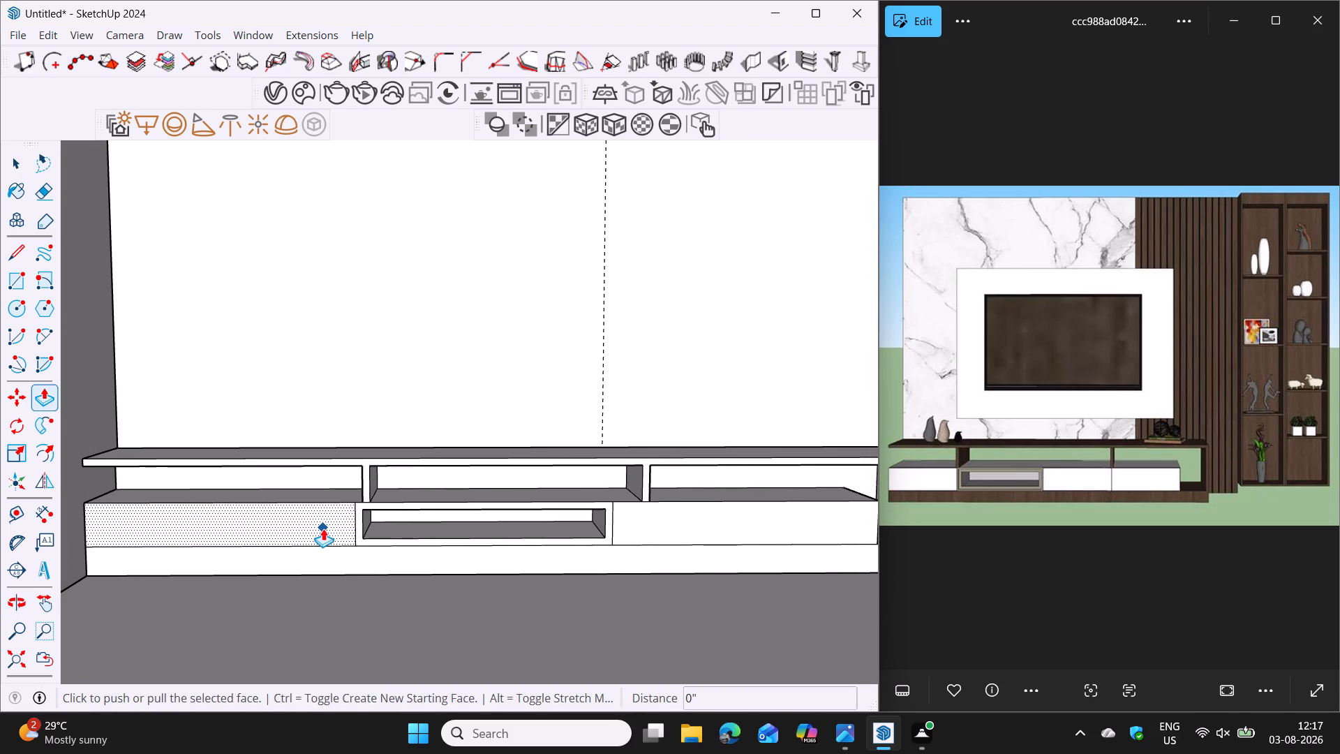
{"action": "left_click", "coordinate": [323, 528]}
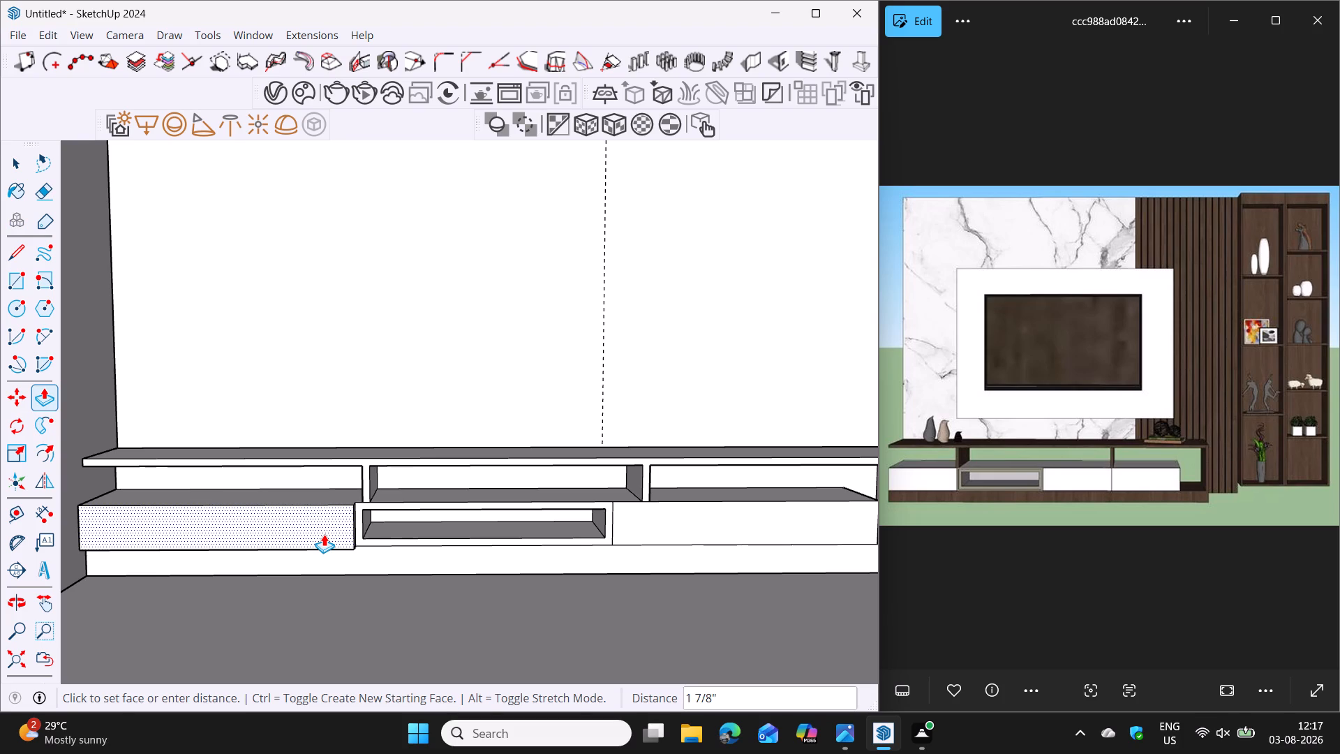
{"action": "key", "text": "1"}
{"action": "key", "text": "Return"}
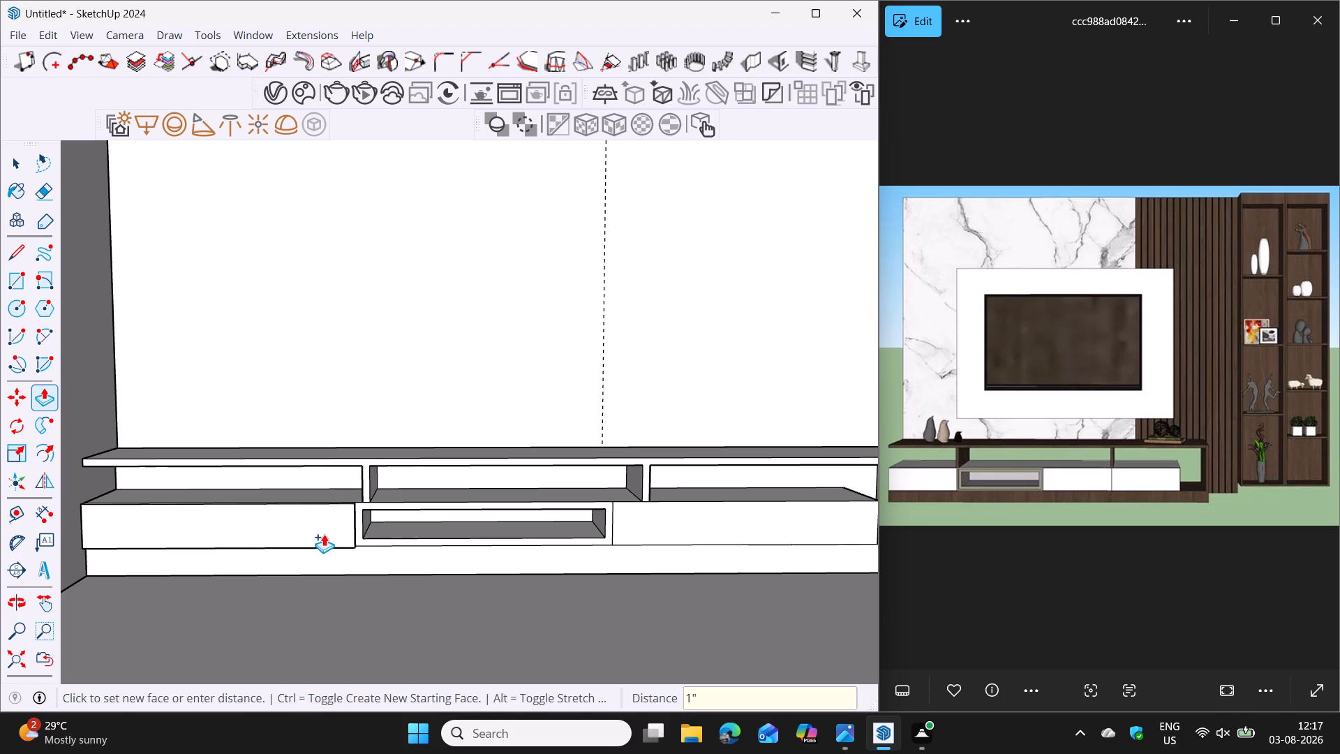
{"action": "double_click", "coordinate": [770, 528]}
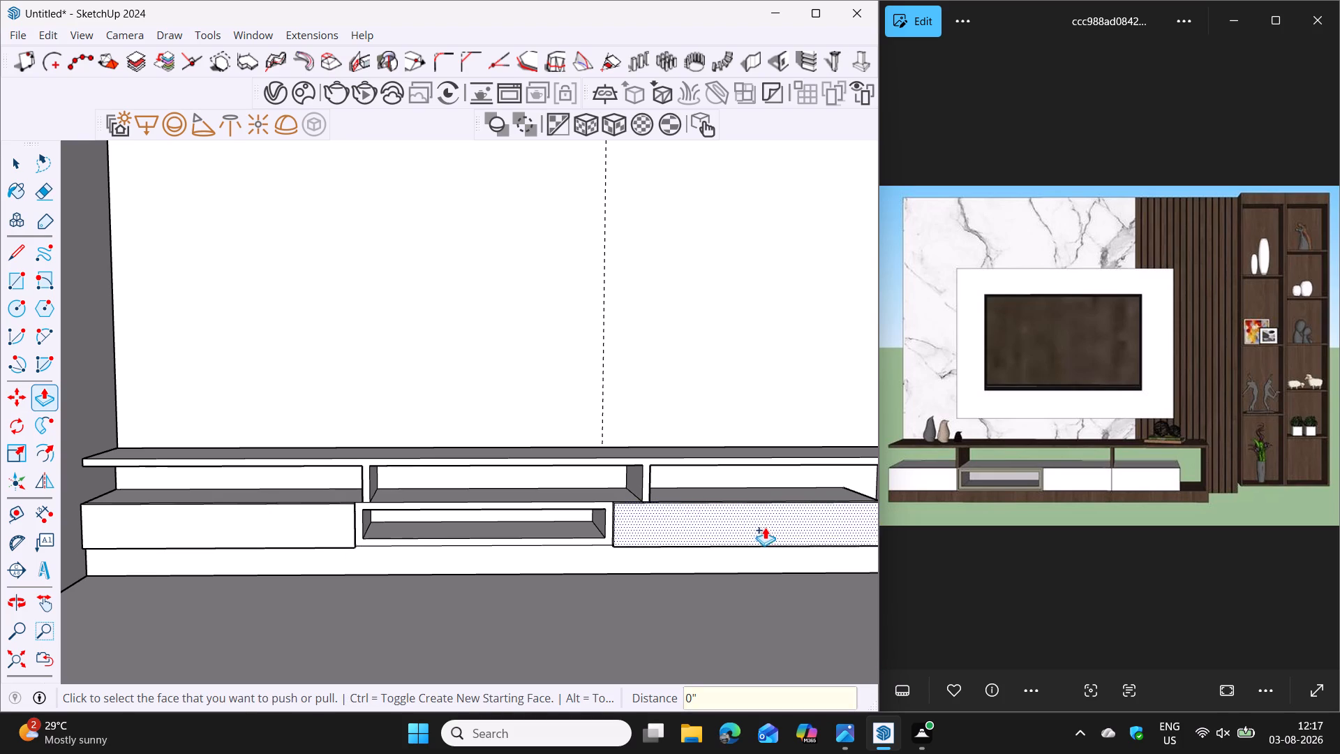
Examine the raised drawer fronts and the whole console from above and from the front.
{"action": "middle_click_drag", "start_coordinate": [686, 505], "coordinate": [676, 634]}
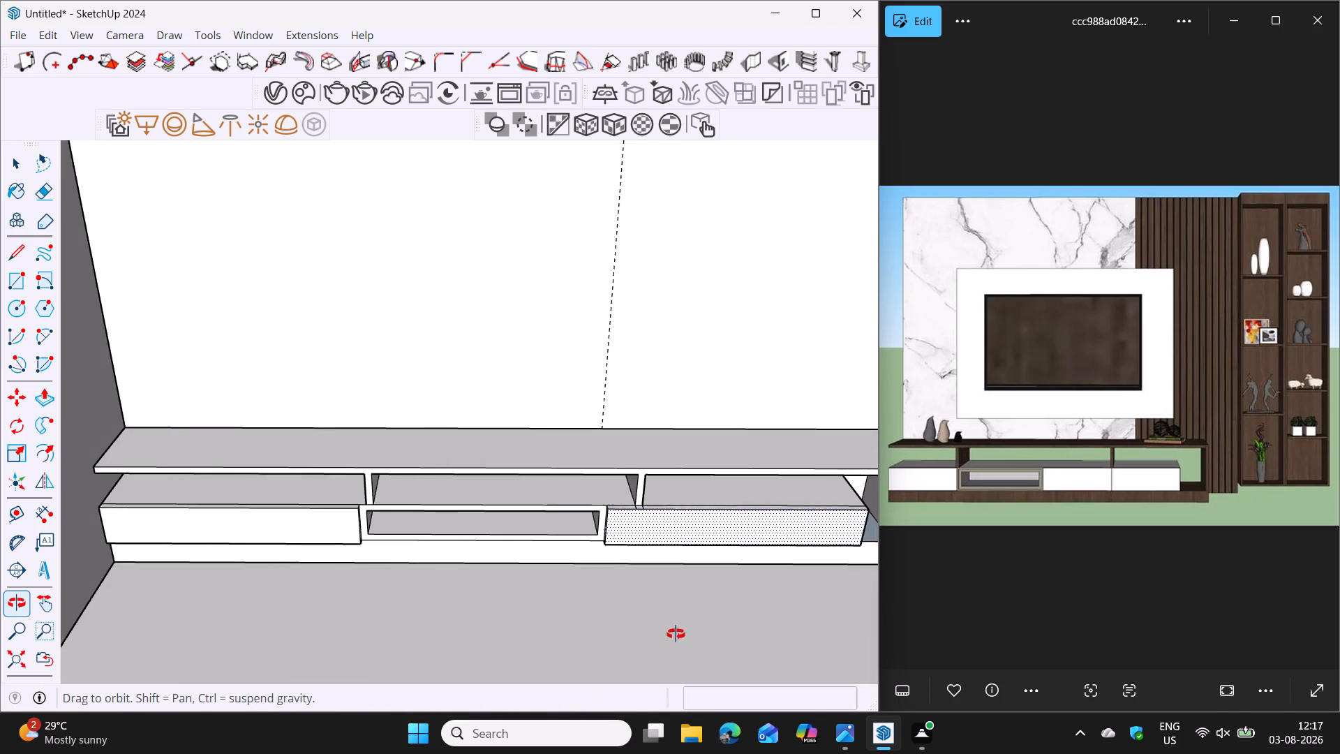
{"action": "middle_click_drag", "start_coordinate": [676, 634], "coordinate": [661, 587]}
{"action": "scroll", "coordinate": [687, 588], "scroll_direction": "down", "scroll_amount": 1}
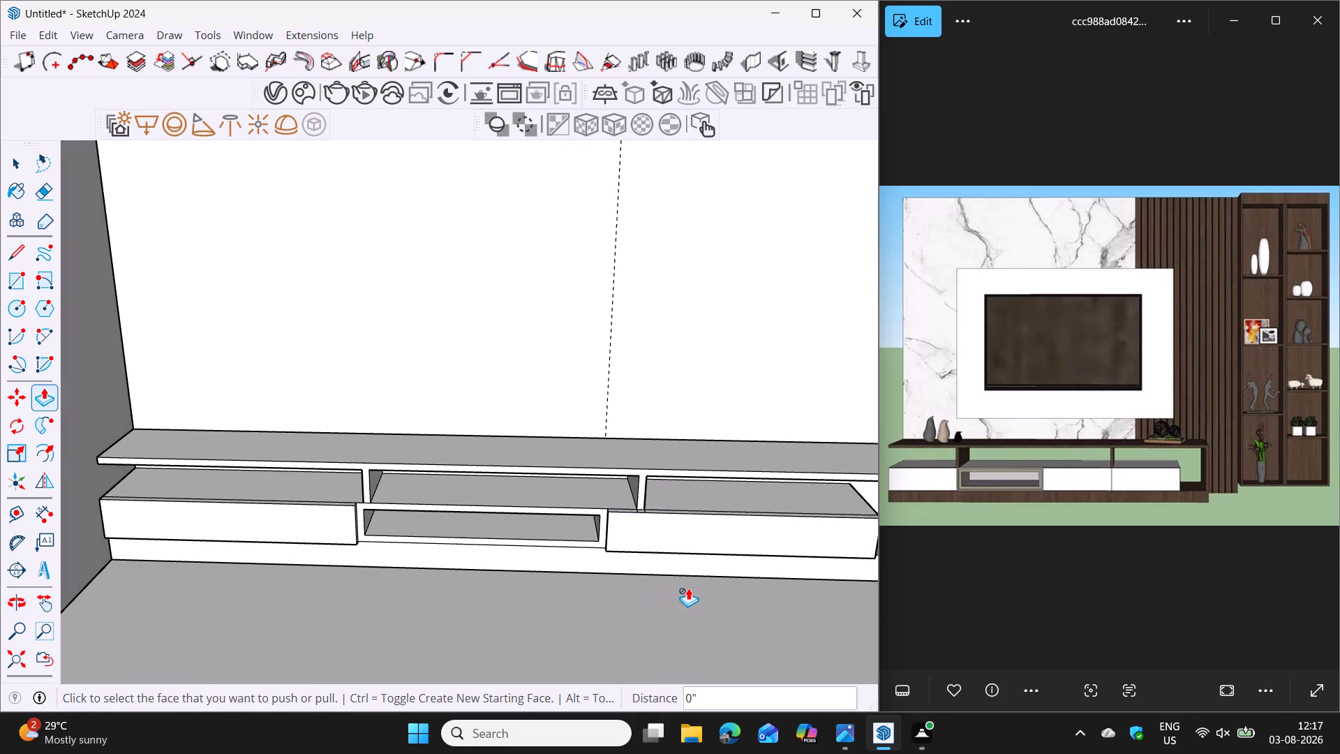
{"action": "middle_click_drag", "start_coordinate": [704, 586], "coordinate": [581, 569], "text": "shift"}
{"action": "scroll", "coordinate": [671, 583], "scroll_direction": "up", "scroll_amount": 1, "text": "shift"}
{"action": "scroll", "coordinate": [581, 569], "scroll_direction": "down", "scroll_amount": 1}
{"action": "middle_click_drag", "start_coordinate": [569, 605], "coordinate": [576, 587]}
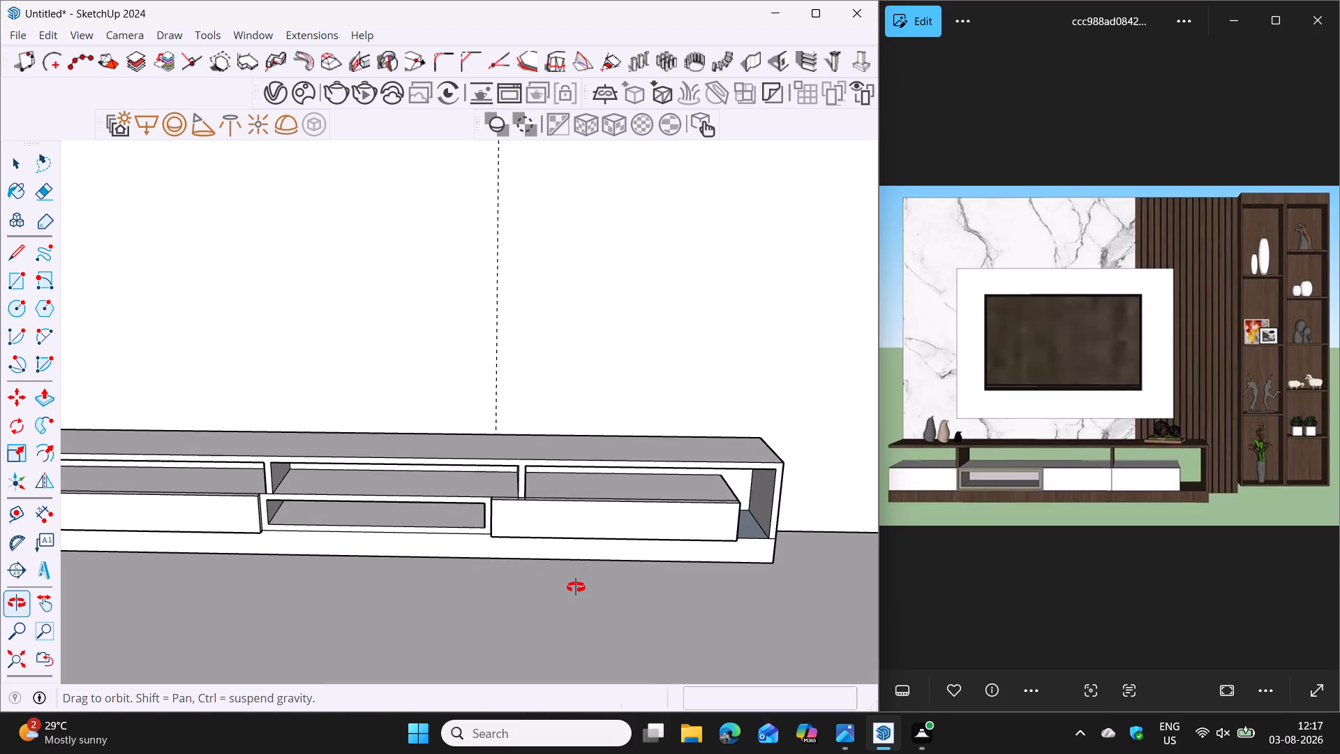
{"action": "middle_click_drag", "start_coordinate": [576, 587], "coordinate": [576, 574]}
{"action": "key", "text": "space"}
{"action": "scroll", "coordinate": [599, 591], "scroll_direction": "down", "scroll_amount": 3}
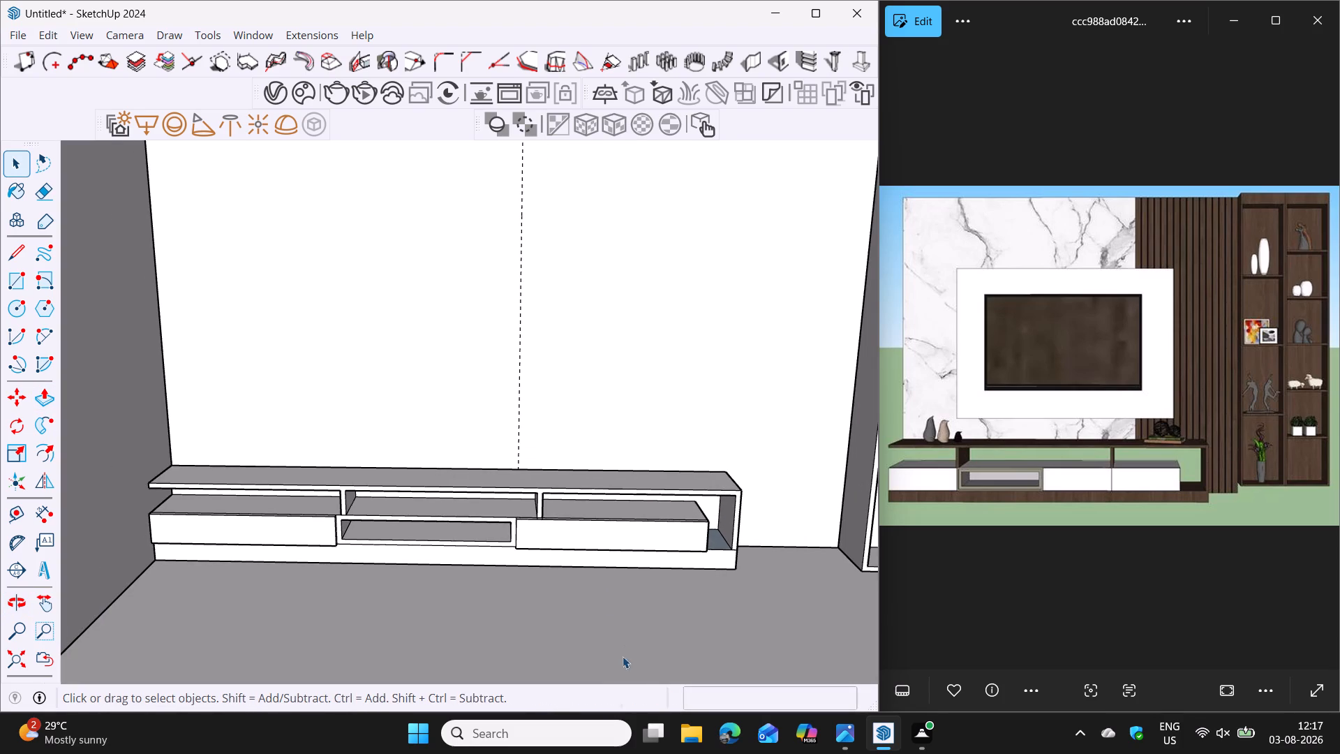
{"action": "middle_click_drag", "start_coordinate": [646, 631], "coordinate": [547, 605], "text": "shift"}
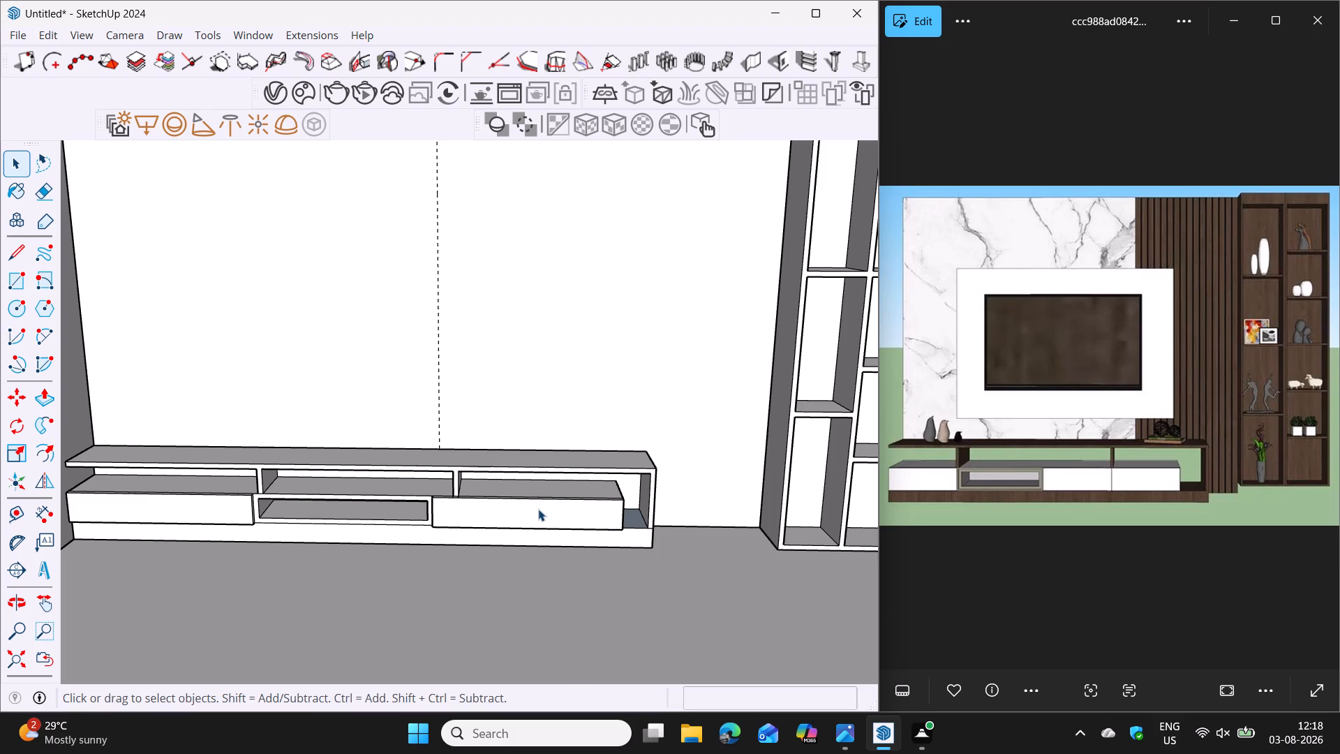
{"action": "middle_click_drag", "start_coordinate": [556, 566], "coordinate": [560, 508]}
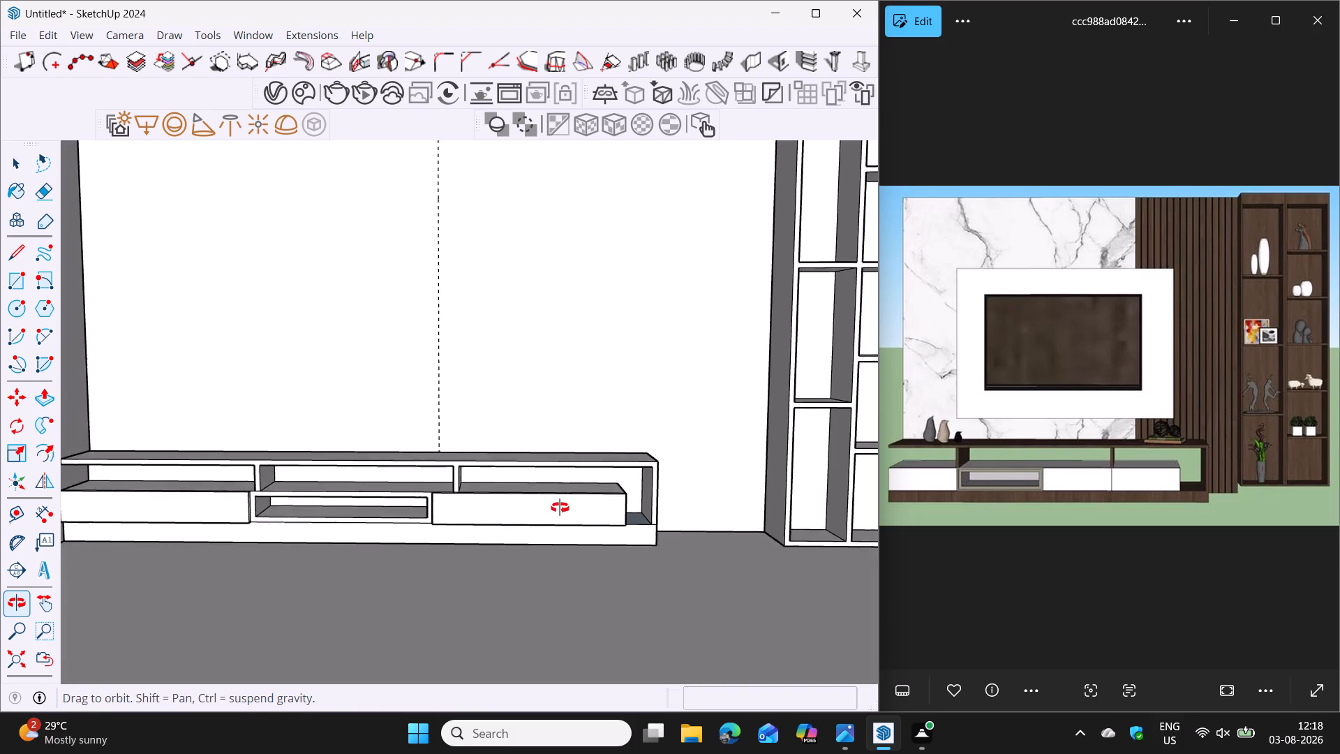
{"action": "middle_click_drag", "start_coordinate": [560, 508], "coordinate": [586, 495]}
{"action": "middle_click_drag", "start_coordinate": [556, 530], "coordinate": [670, 520], "text": "shift"}
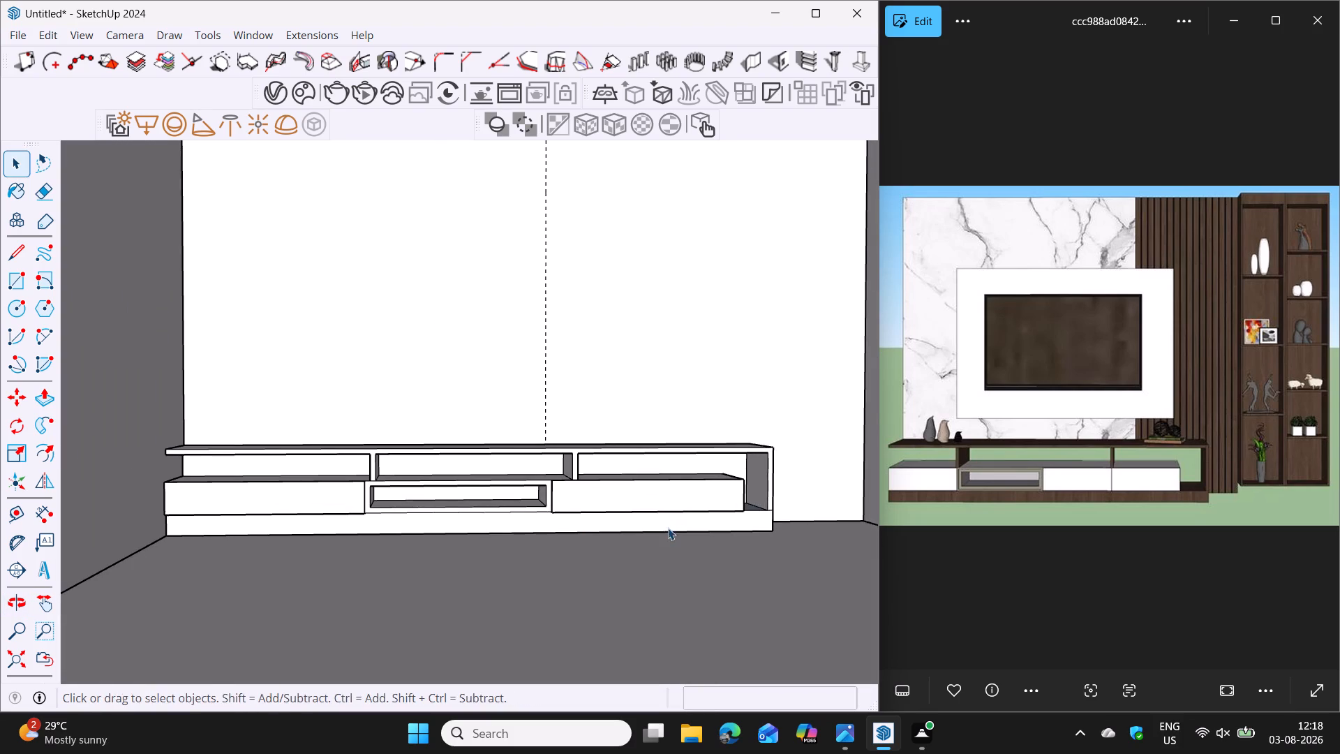
{"action": "middle_click_drag", "start_coordinate": [667, 533], "coordinate": [649, 535], "text": "shift"}
{"action": "middle_click_drag", "start_coordinate": [661, 550], "coordinate": [623, 564]}
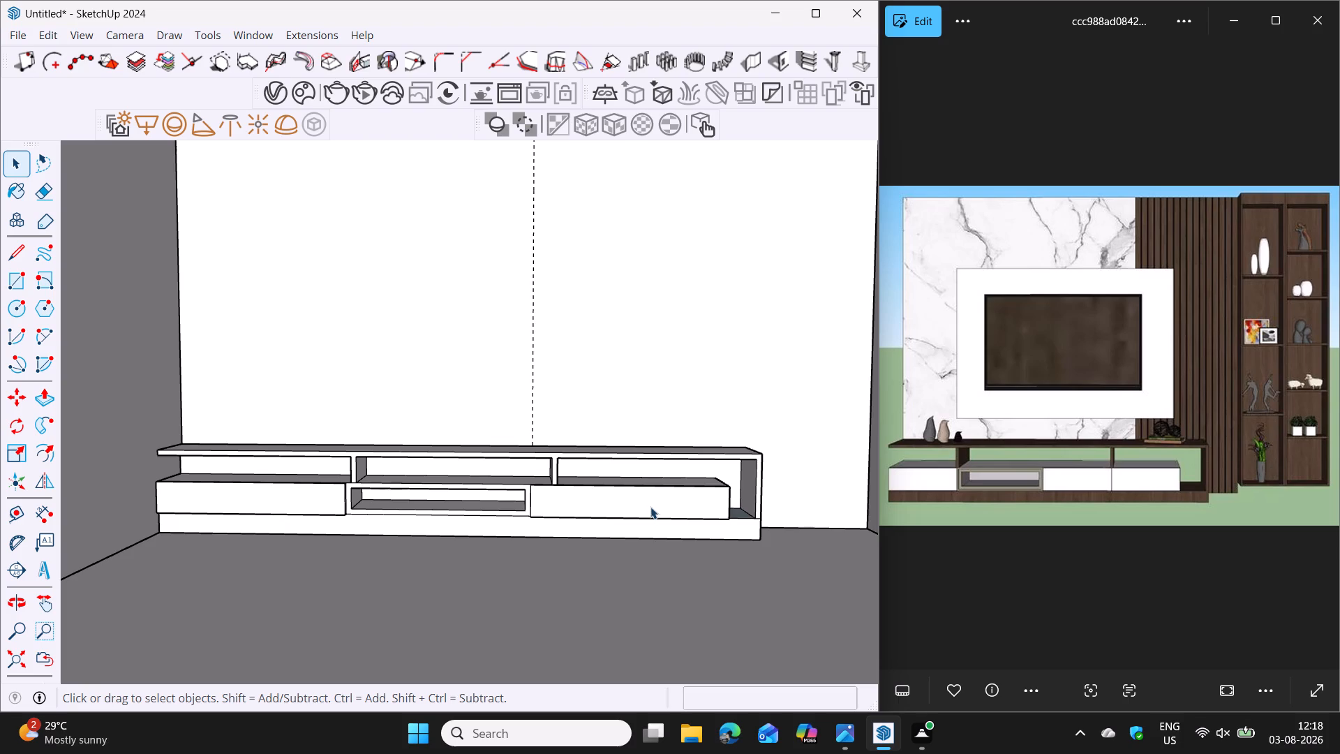
Select all the connected geometry of the low console and make it a group.
{"action": "triple_click", "coordinate": [650, 506]}
{"action": "right_click", "coordinate": [650, 506]}
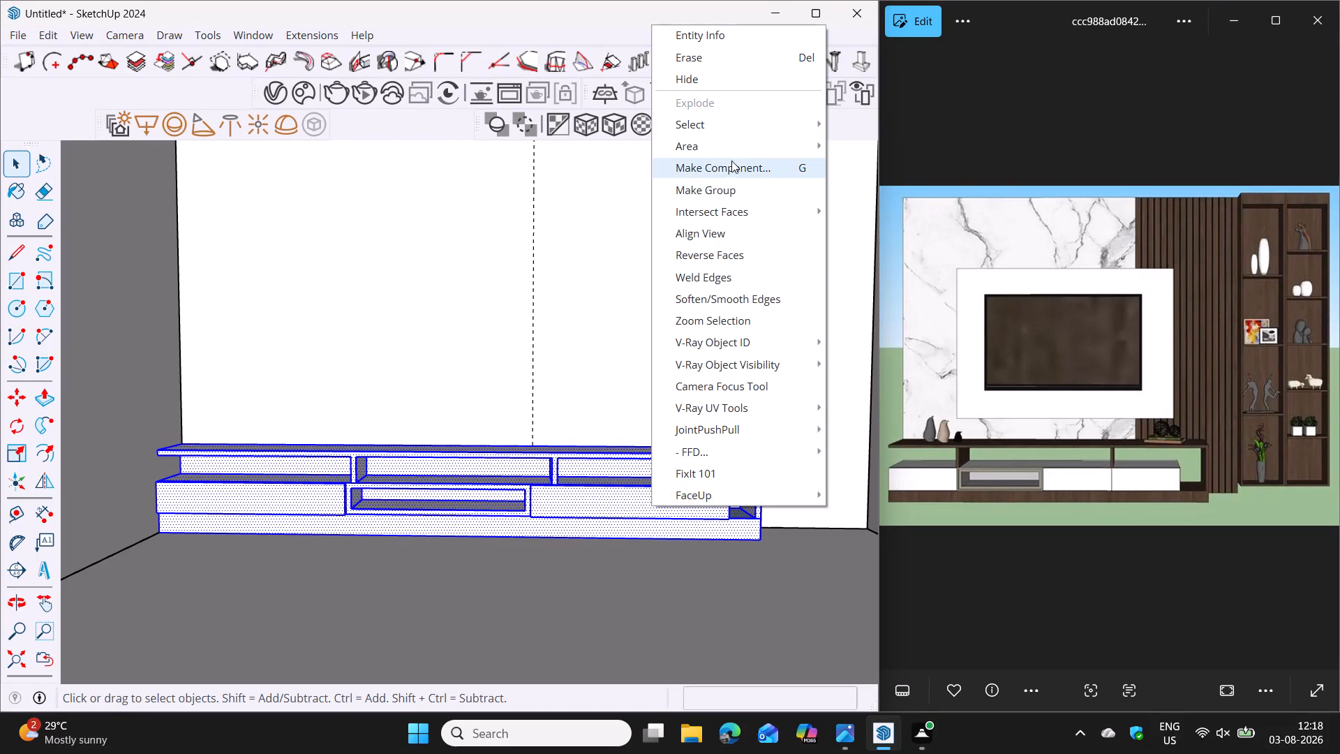
{"action": "left_click", "coordinate": [725, 187]}
{"action": "scroll", "coordinate": [699, 546], "scroll_direction": "down", "scroll_amount": 4}
{"action": "left_click", "coordinate": [678, 583]}
{"action": "scroll", "coordinate": [678, 583], "scroll_direction": "down", "scroll_amount": 8}
{"action": "middle_click_drag", "start_coordinate": [701, 589], "coordinate": [632, 585], "text": "shift"}
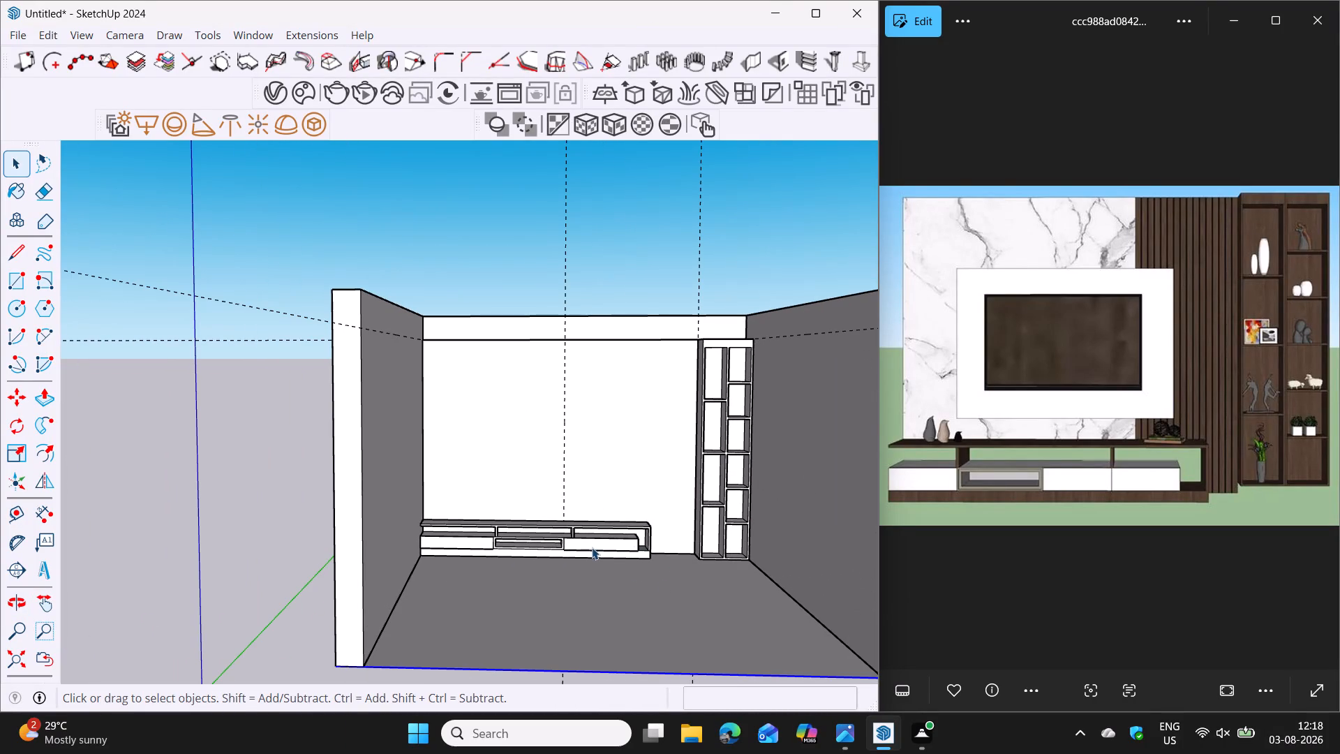
{"action": "middle_click_drag", "start_coordinate": [604, 551], "coordinate": [586, 547], "text": "shift"}
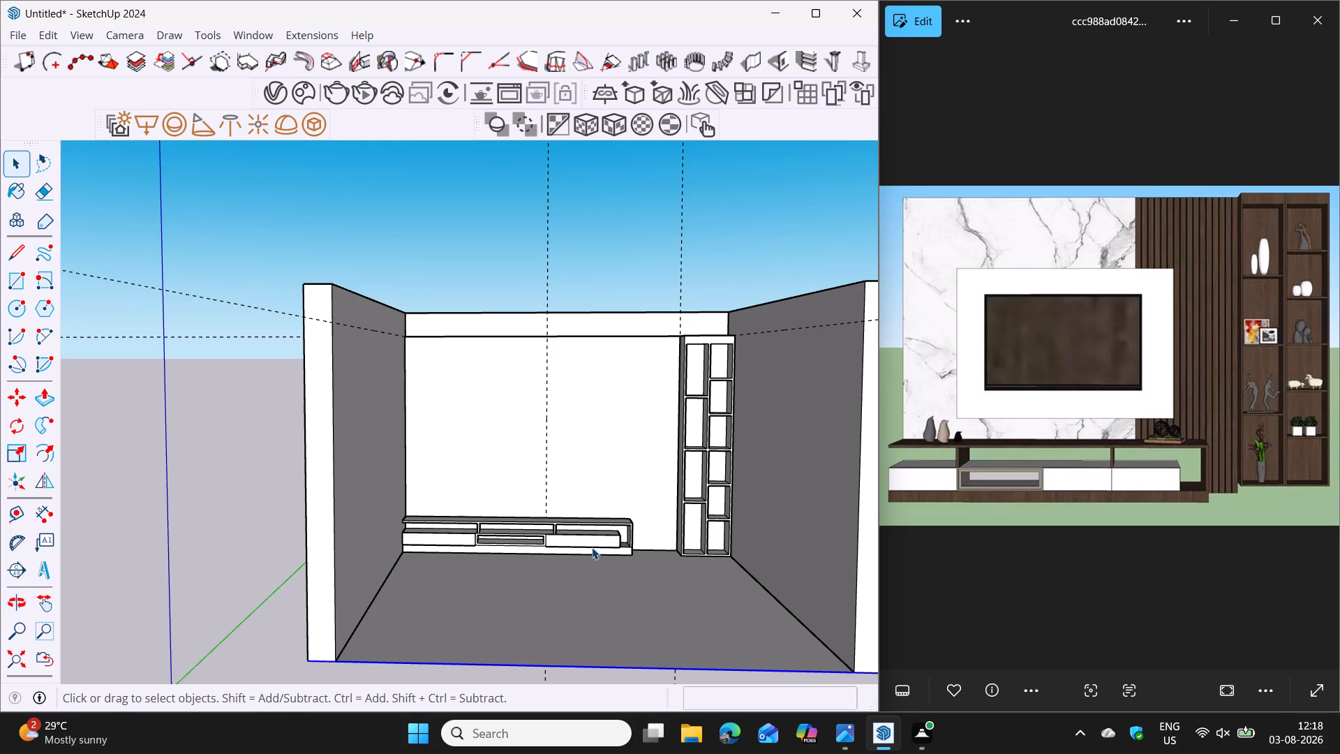
{"action": "left_click", "coordinate": [231, 540]}
Place a horizontal guide 2' below the back panel's top edge and a vertical guide 3' from the side shelving.
{"action": "scroll", "coordinate": [642, 434], "scroll_direction": "up", "scroll_amount": 5}
{"action": "middle_click_drag", "start_coordinate": [544, 414], "coordinate": [584, 424], "text": "shift"}
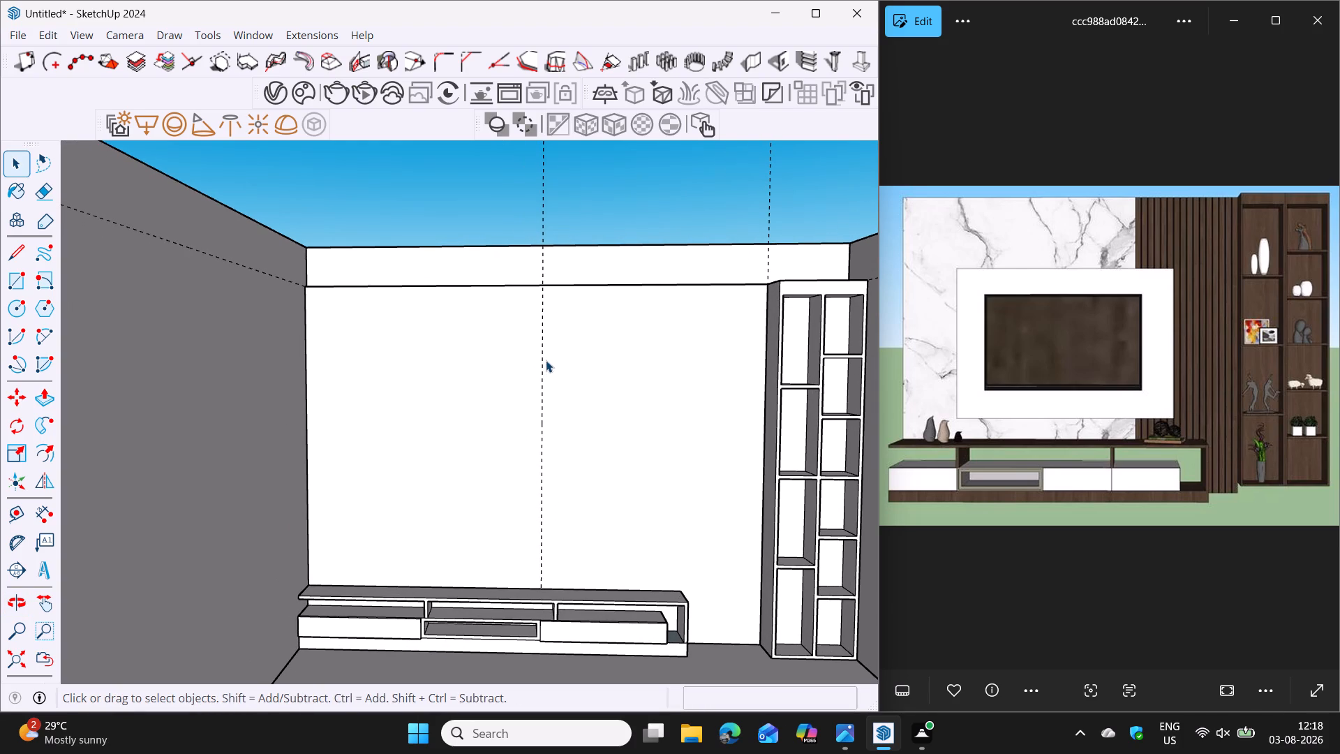
{"action": "key", "text": "t"}
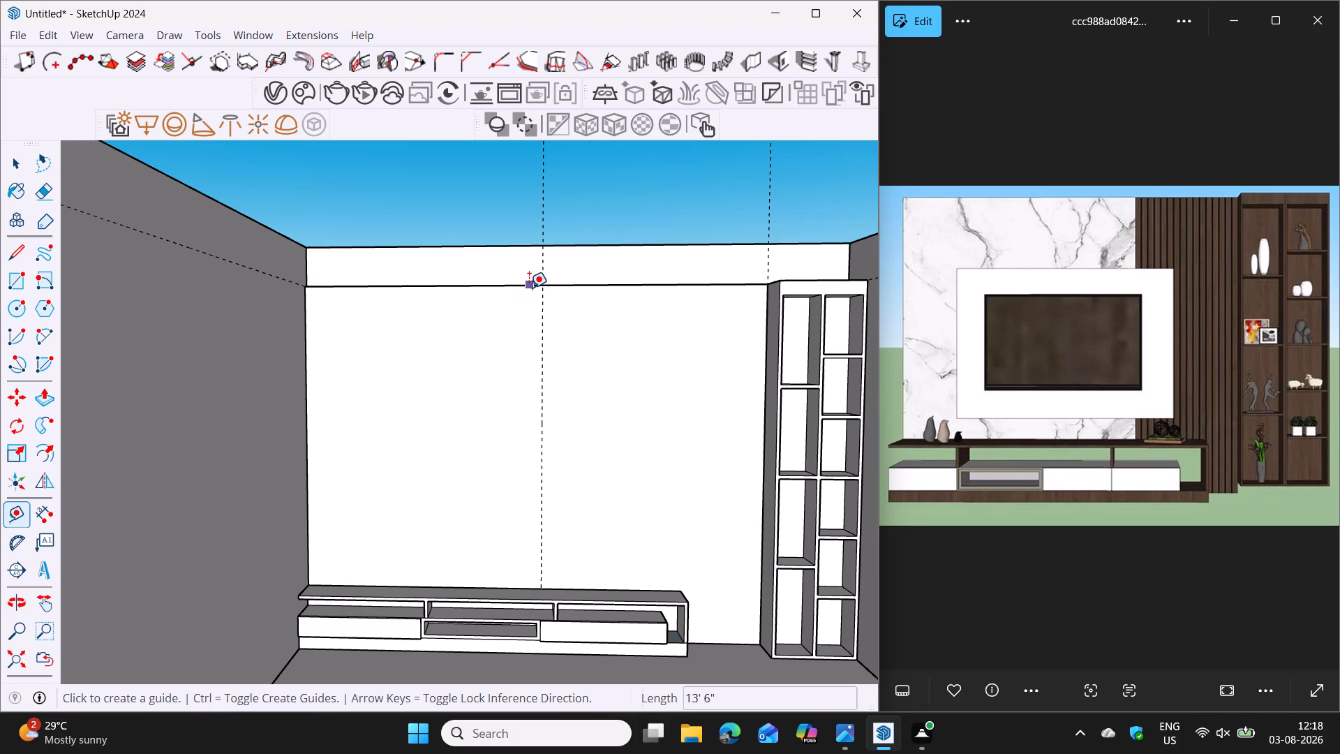
{"action": "left_click", "coordinate": [529, 287]}
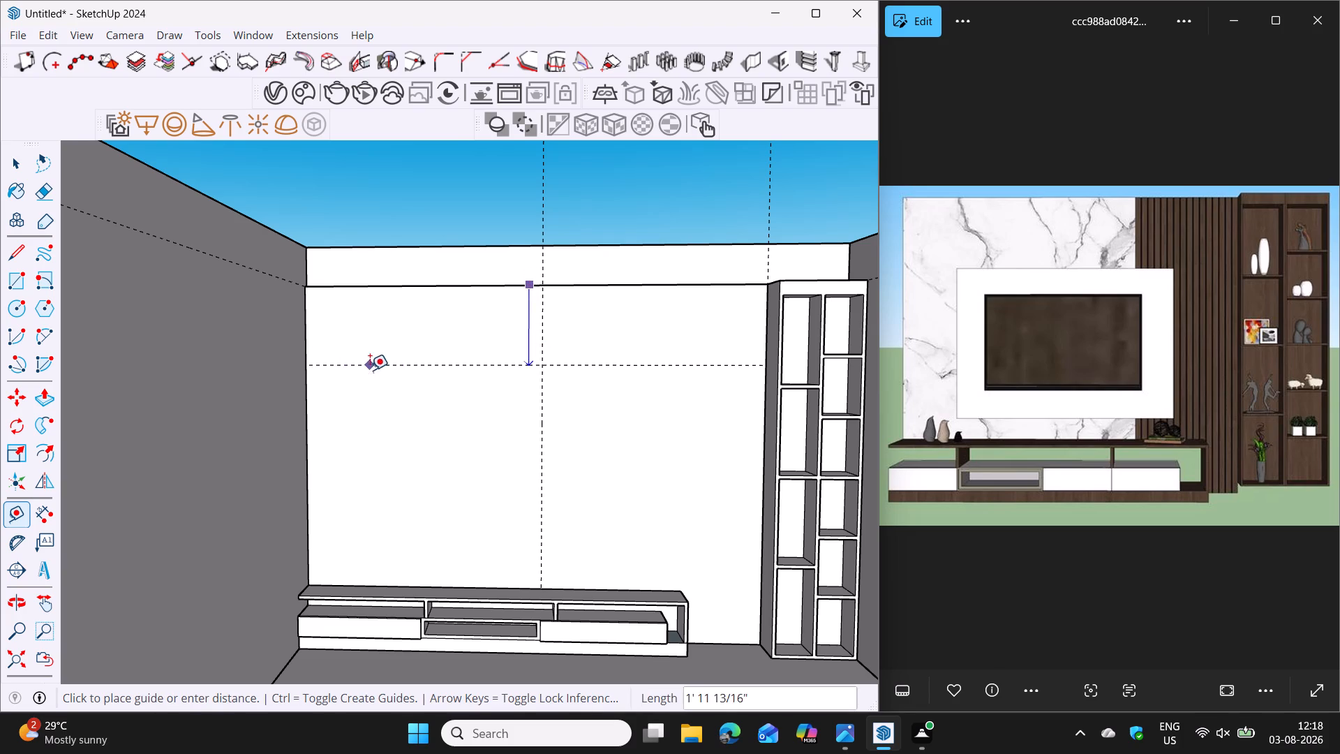
{"action": "key", "text": "Up"}
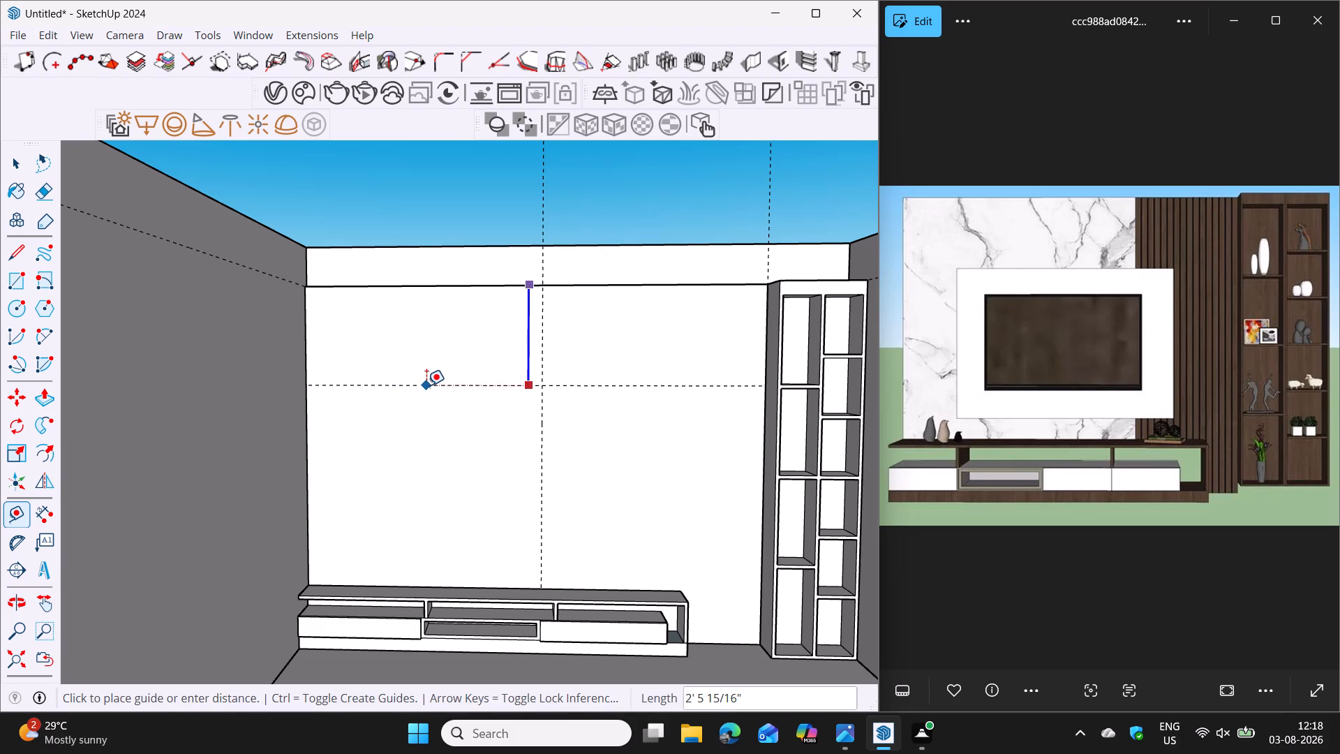
{"action": "type", "text": "2'"}
{"action": "key", "text": "Return"}
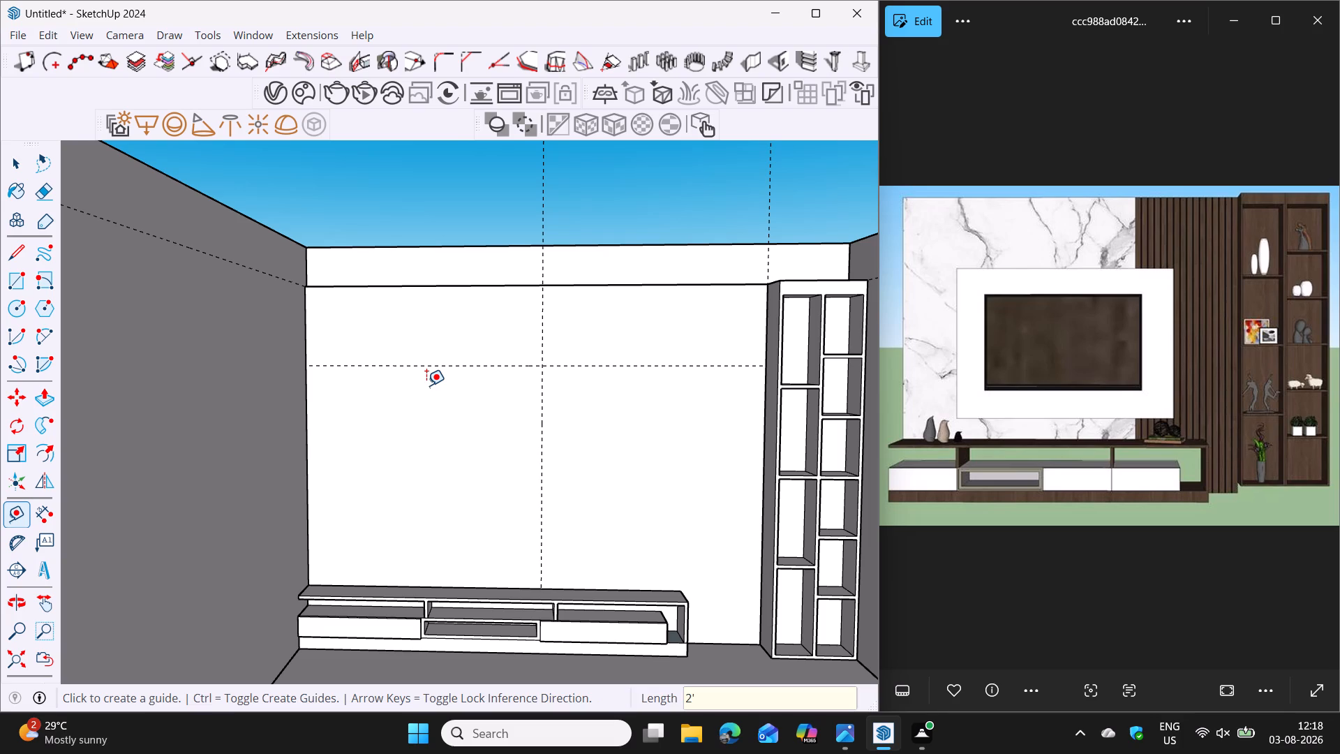
{"action": "left_click", "coordinate": [764, 444]}
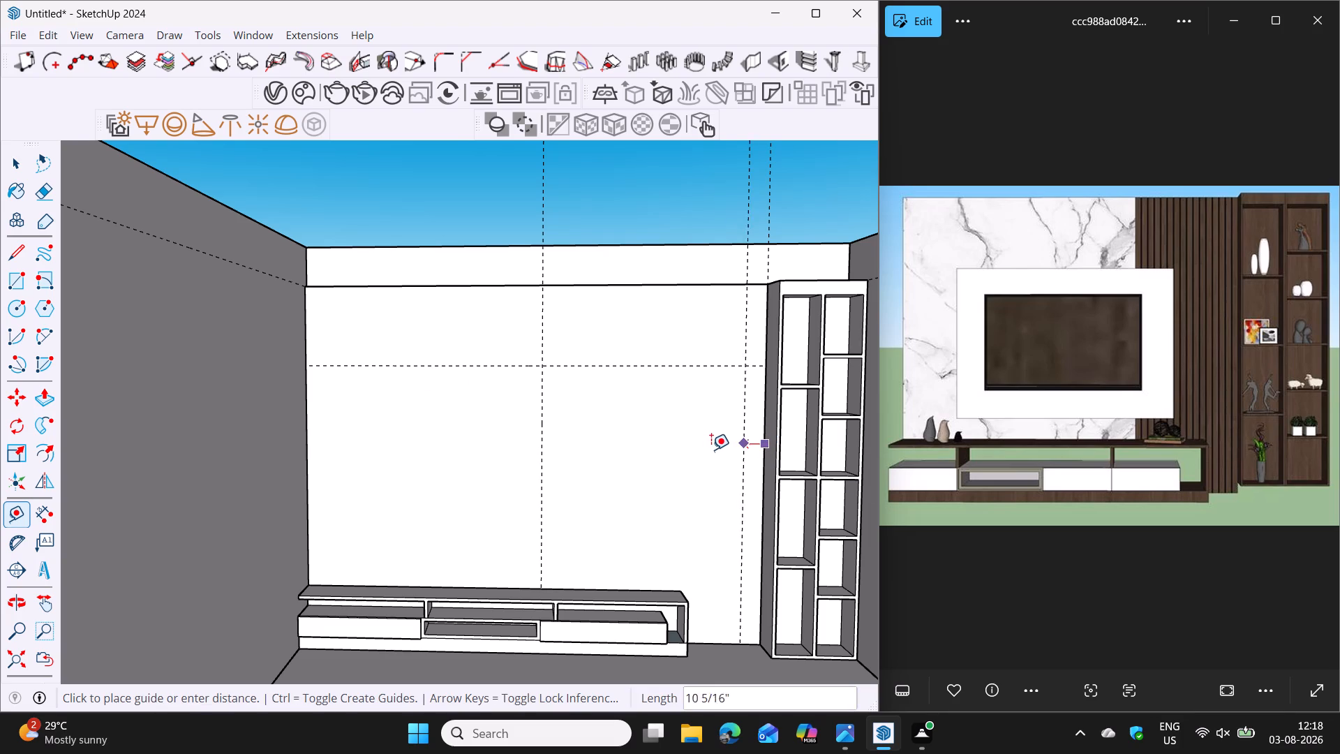
{"action": "type", "text": "3'"}
{"action": "key", "text": "Return"}
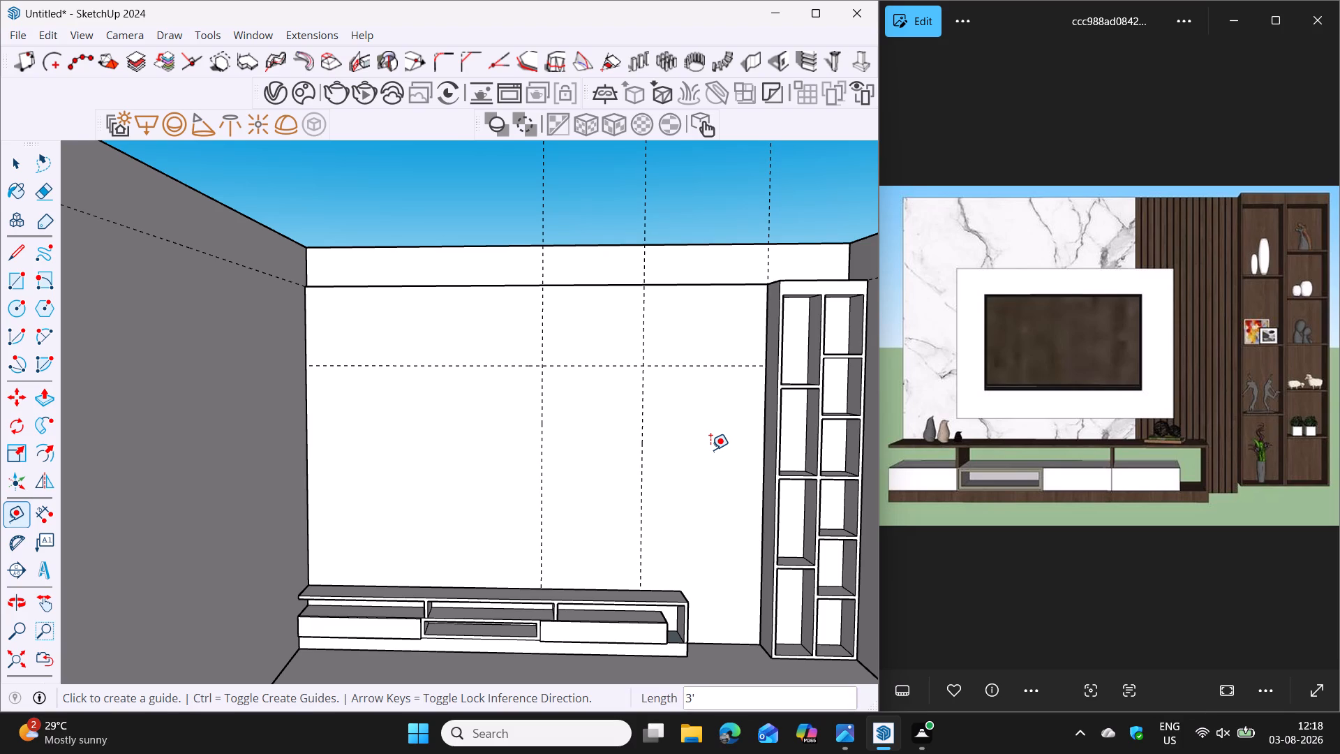
Place a horizontal guide 2' above the console top and a vertical guide 2' from the back panel's left edge.
{"action": "left_click", "coordinate": [493, 587]}
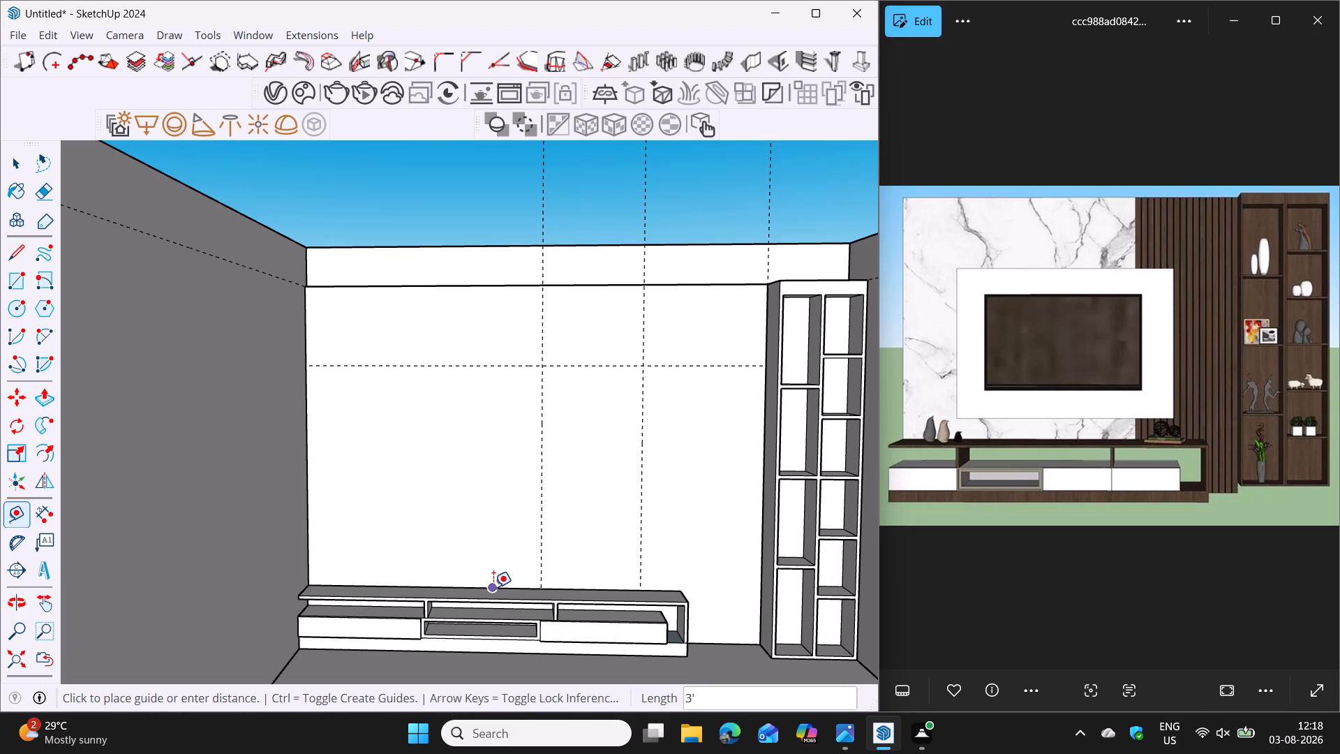
{"action": "type", "text": "2'"}
{"action": "key", "text": "Return"}
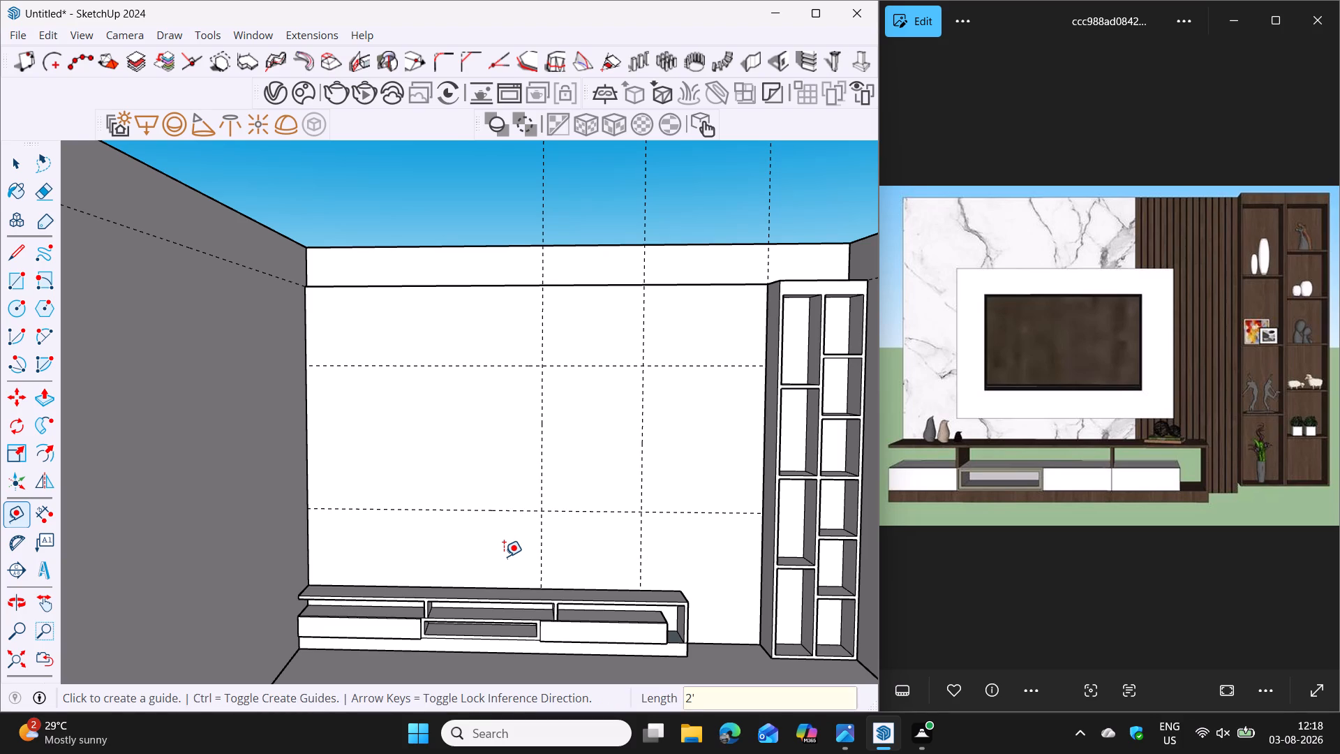
{"action": "middle_click_drag", "start_coordinate": [563, 593], "coordinate": [558, 557]}
{"action": "left_click", "coordinate": [308, 459]}
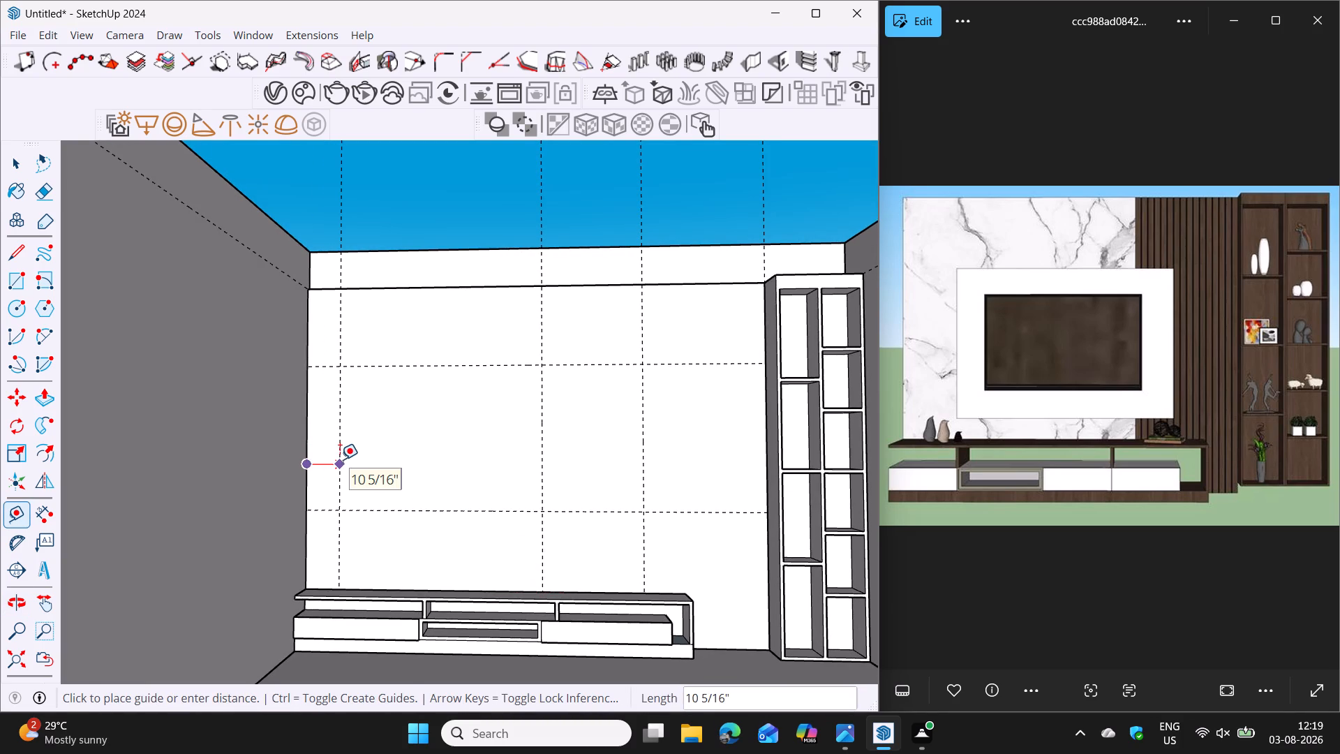
{"action": "type", "text": "2'"}
{"action": "key", "text": "Return"}
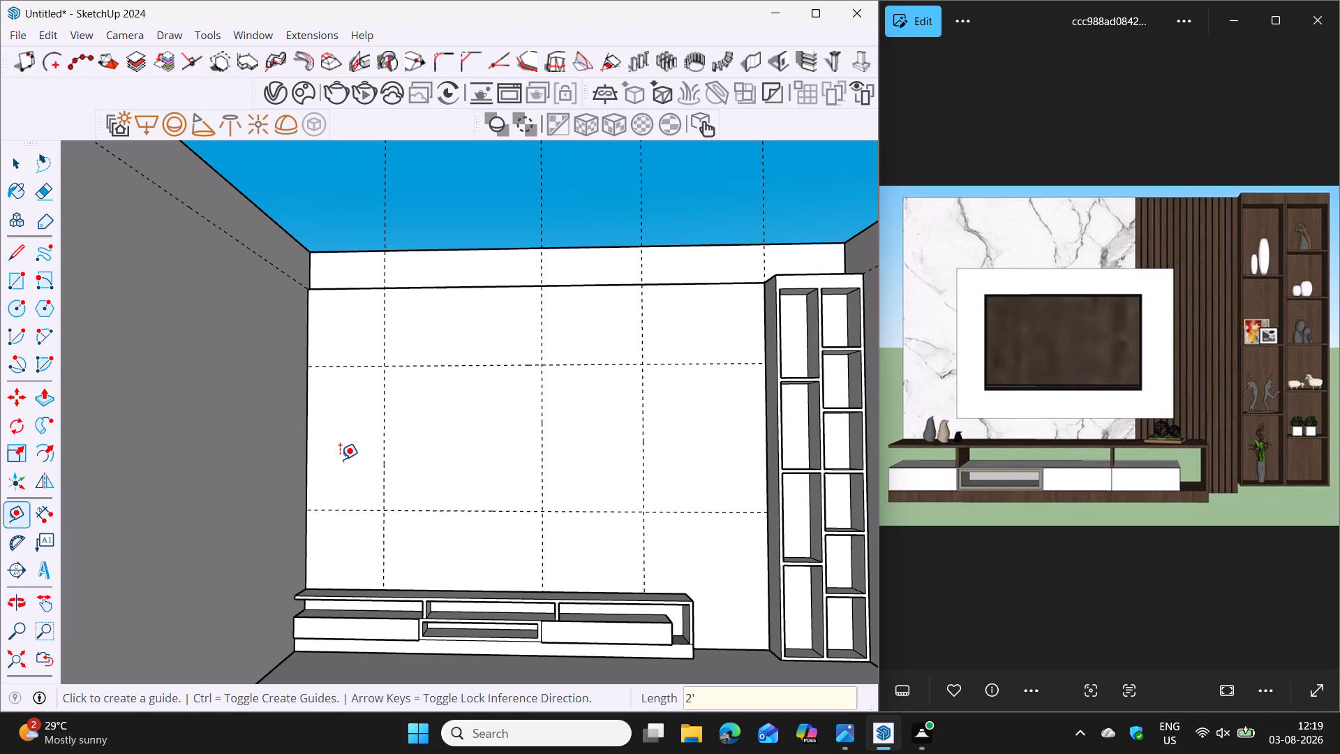
{"action": "middle_click_drag", "start_coordinate": [476, 460], "coordinate": [478, 510]}
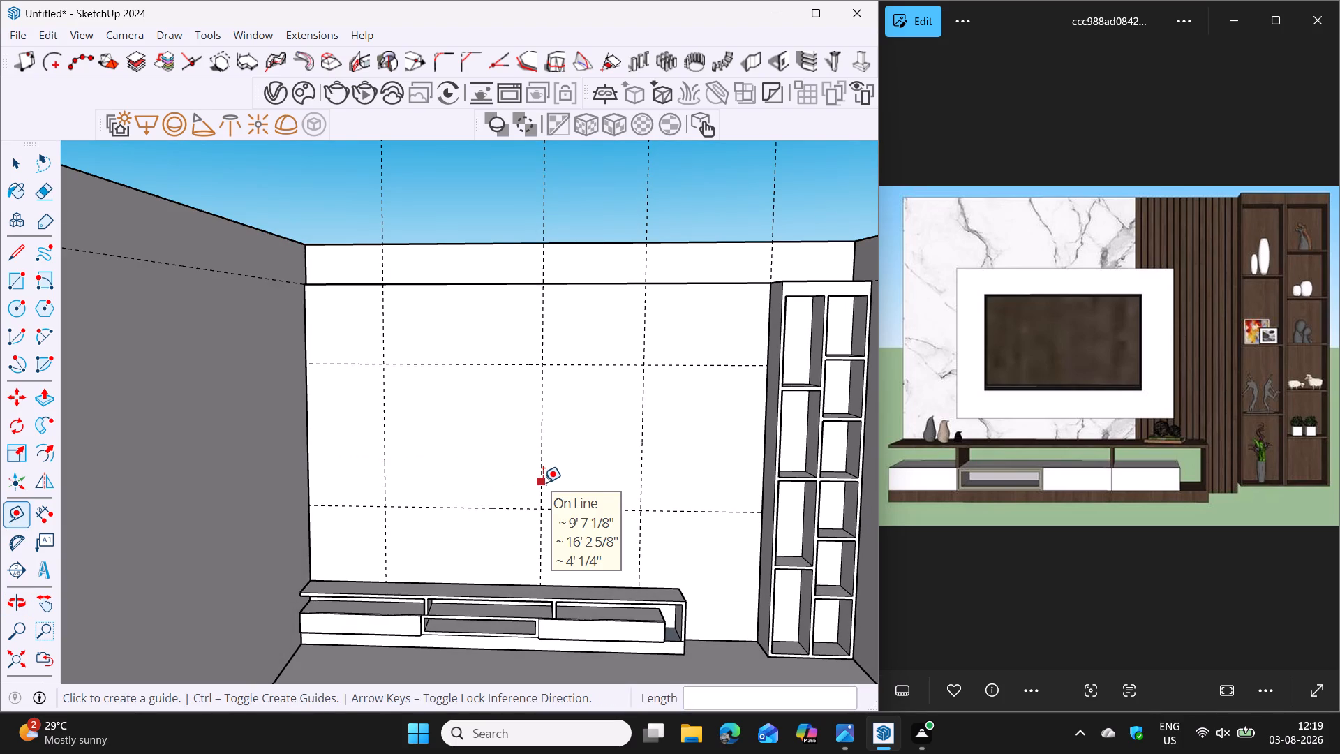
{"action": "key", "text": "space"}
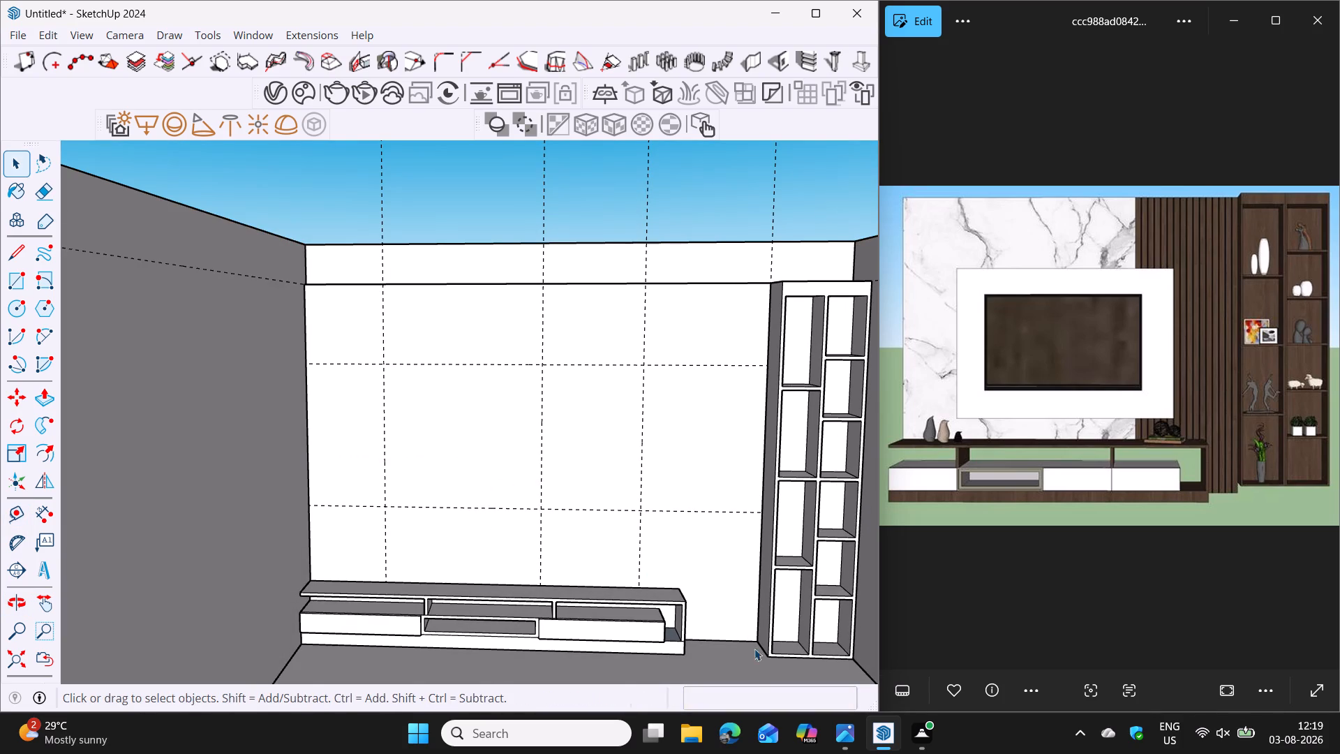
Draw a 6' 6" by 3' 8" rectangle on the back panel between the guide intersections above the console.
{"action": "left_click", "coordinate": [738, 658]}
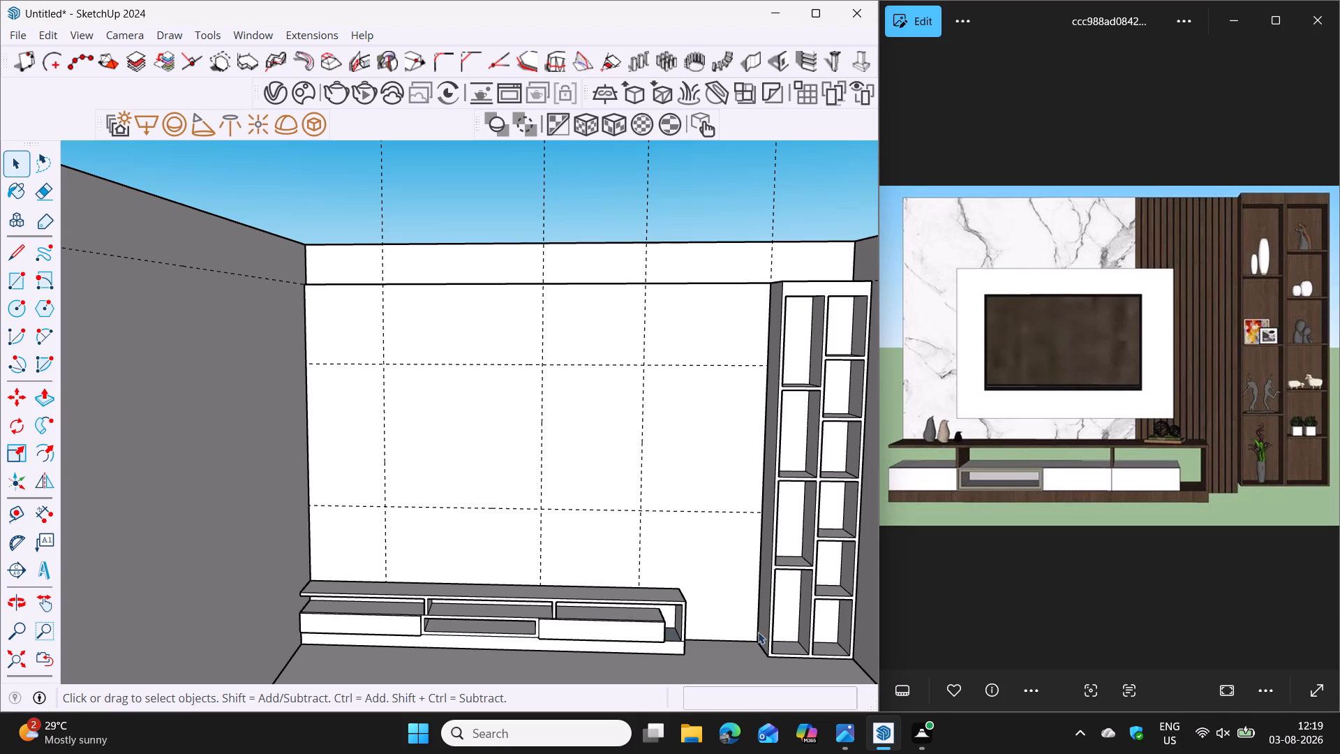
{"action": "scroll", "coordinate": [782, 621], "scroll_direction": "down", "scroll_amount": 2}
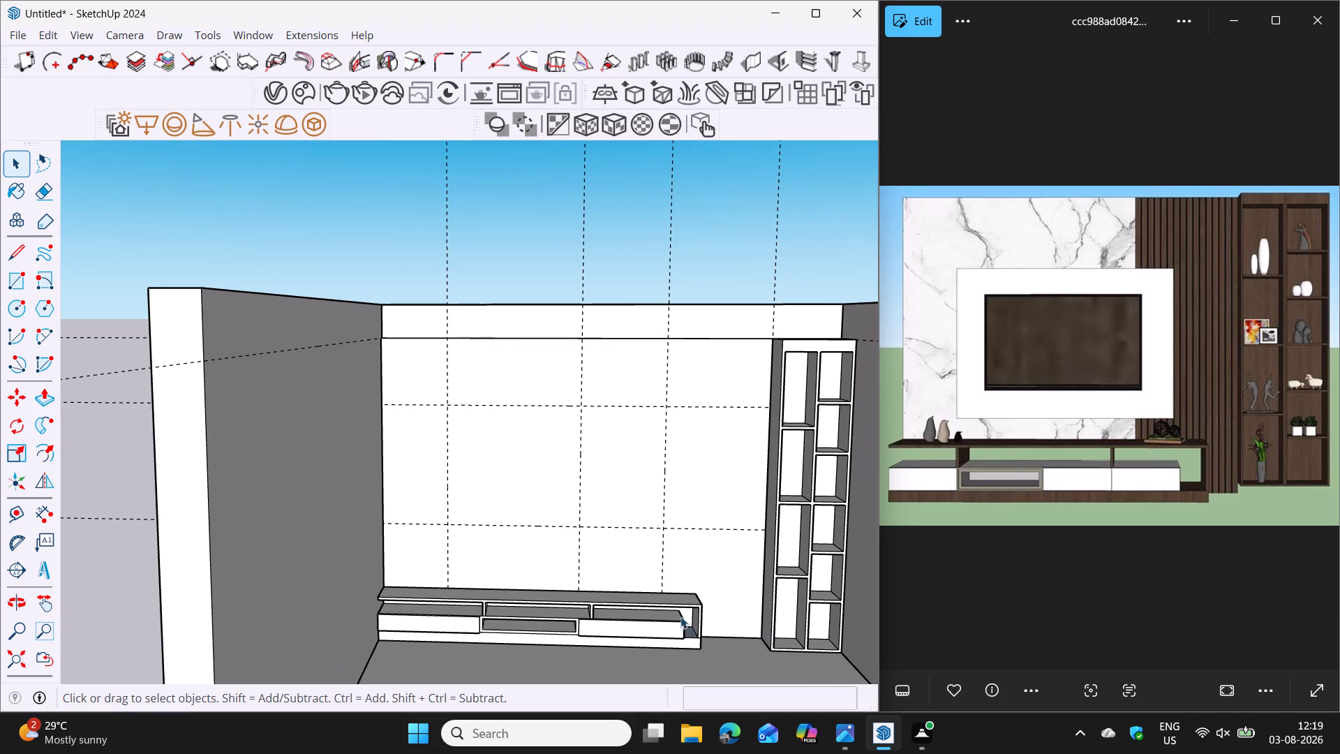
{"action": "middle_click_drag", "start_coordinate": [600, 622], "coordinate": [604, 603]}
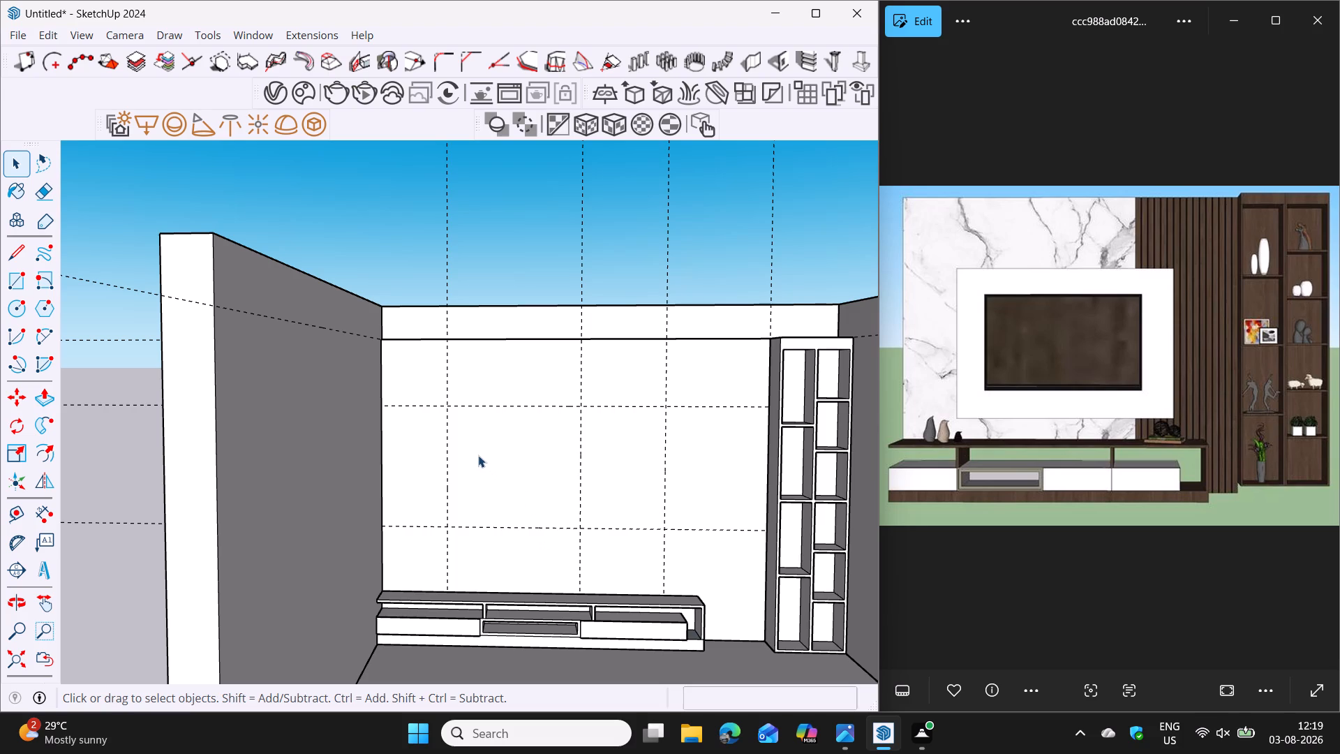
{"action": "key", "text": "r"}
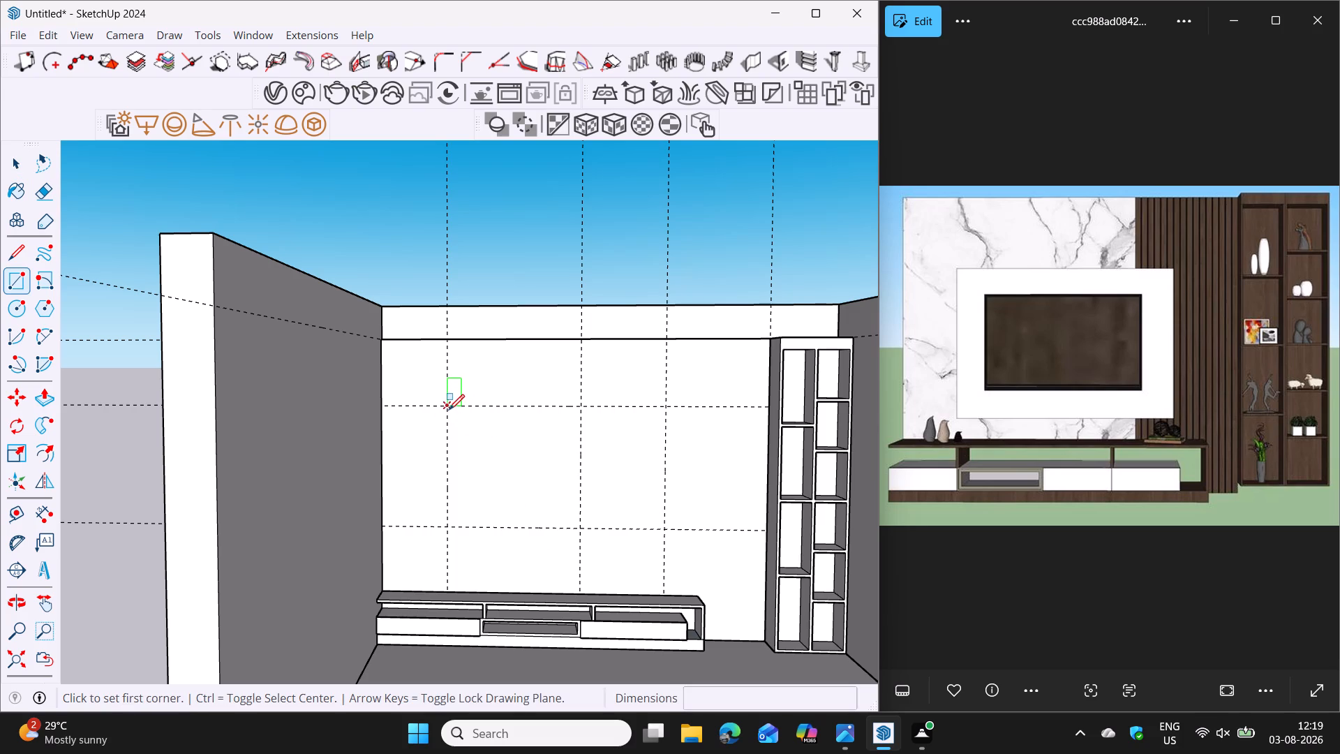
{"action": "left_click", "coordinate": [447, 408]}
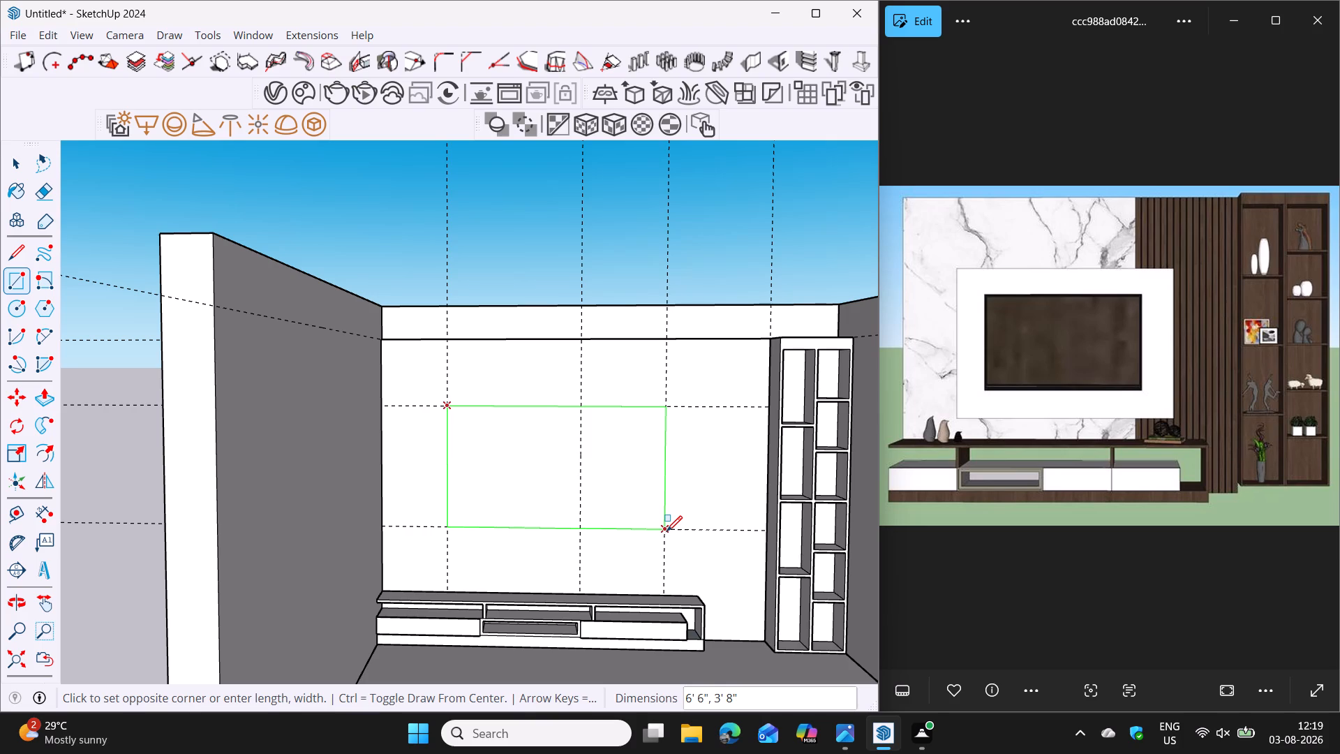
{"action": "left_click", "coordinate": [667, 531]}
{"action": "key", "text": "space"}
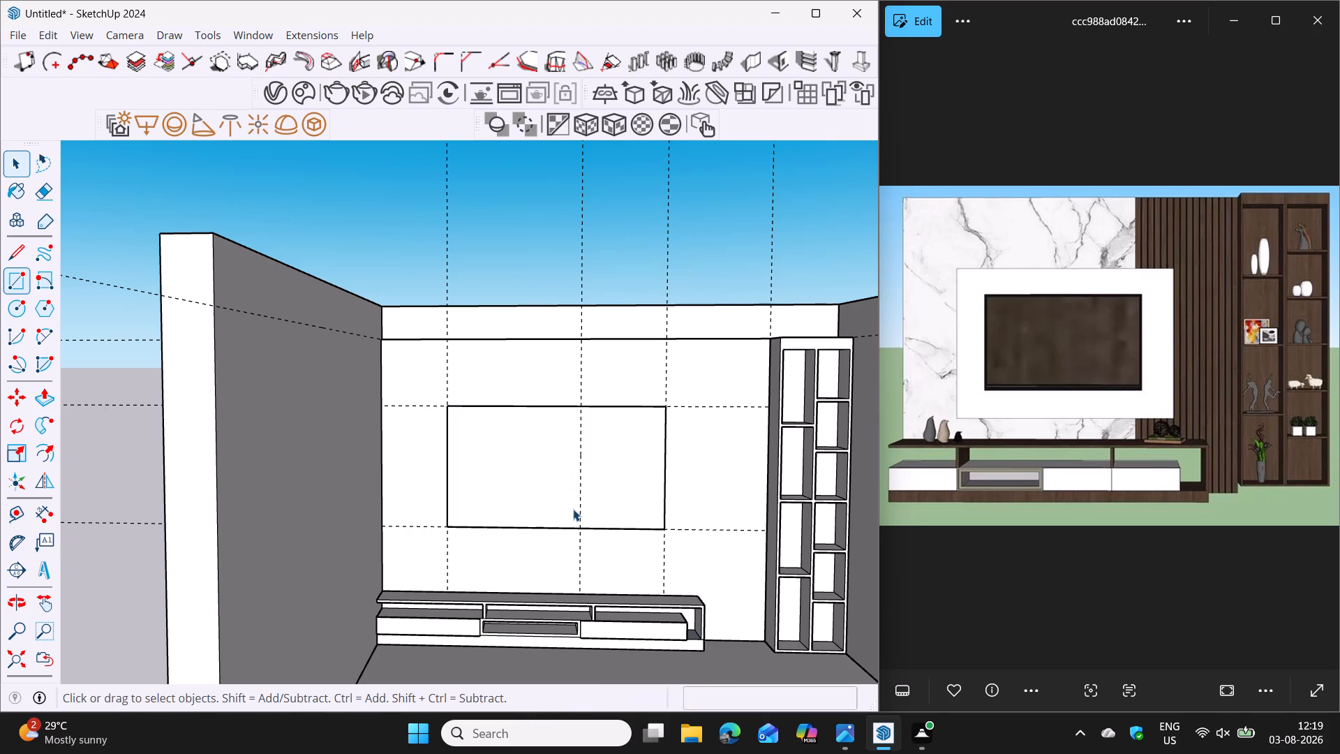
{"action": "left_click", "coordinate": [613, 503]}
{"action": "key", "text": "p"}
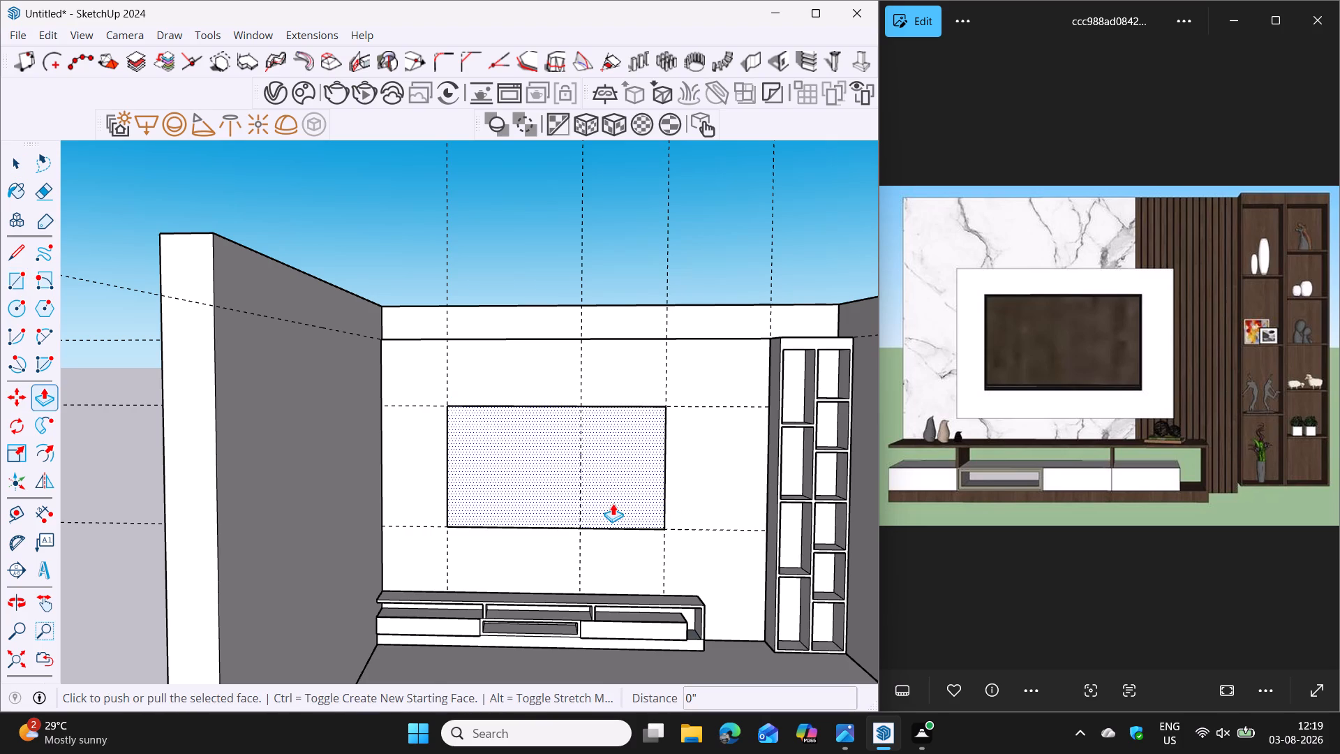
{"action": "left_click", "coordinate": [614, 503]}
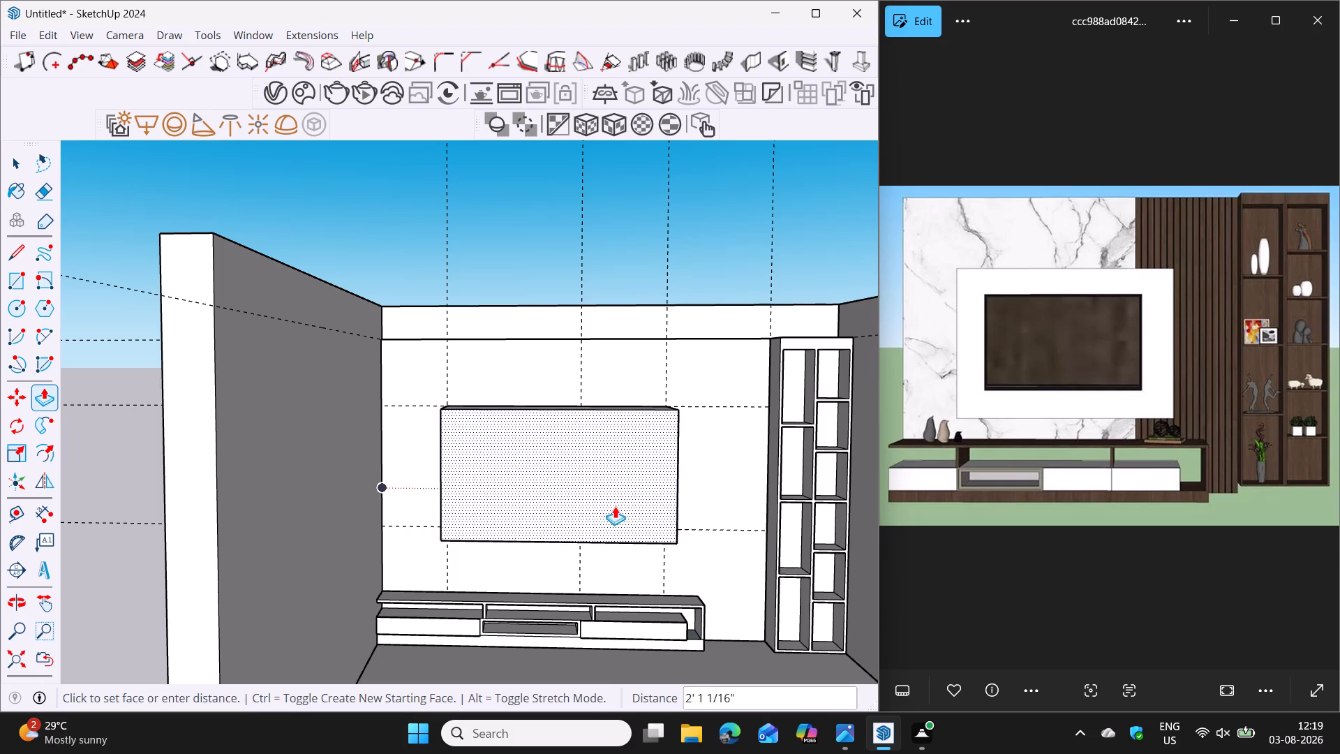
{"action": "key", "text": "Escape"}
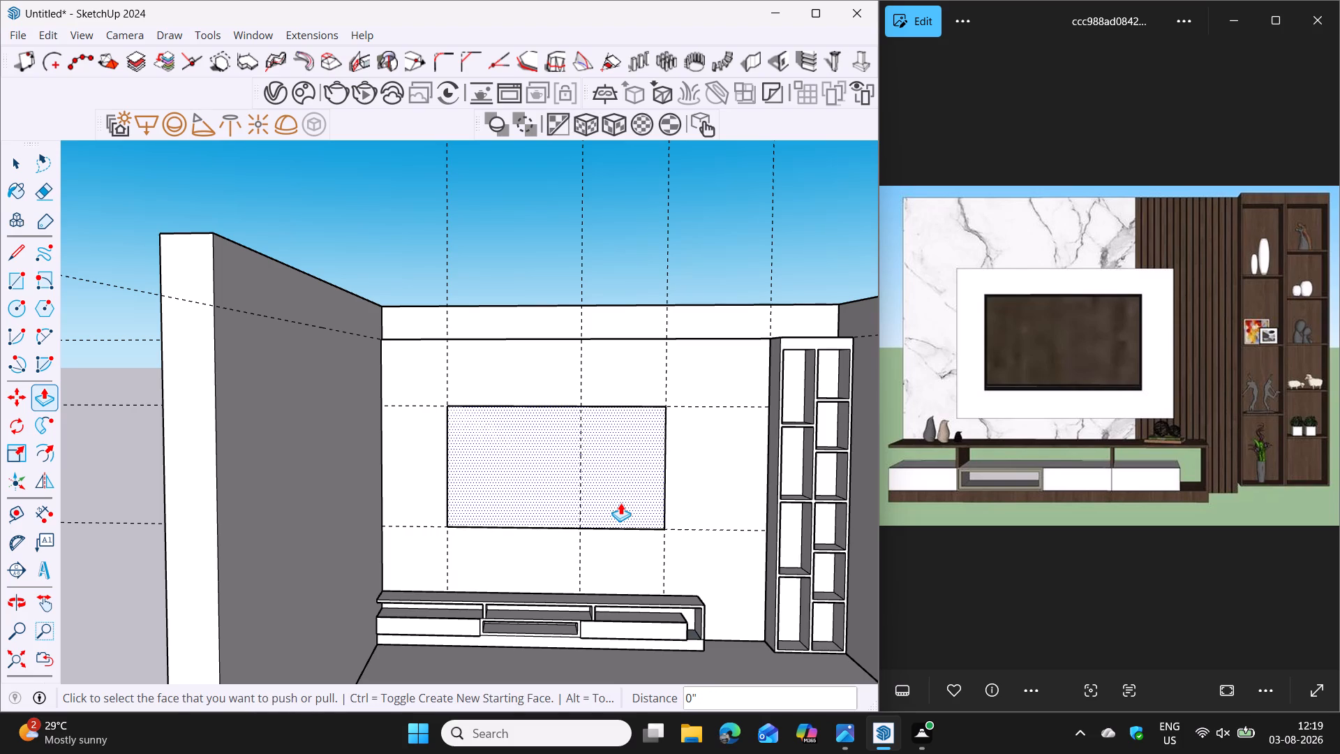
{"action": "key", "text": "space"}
Push/Pull the TV panel rectangle 2" out from the back panel.
{"action": "left_click", "coordinate": [593, 458]}
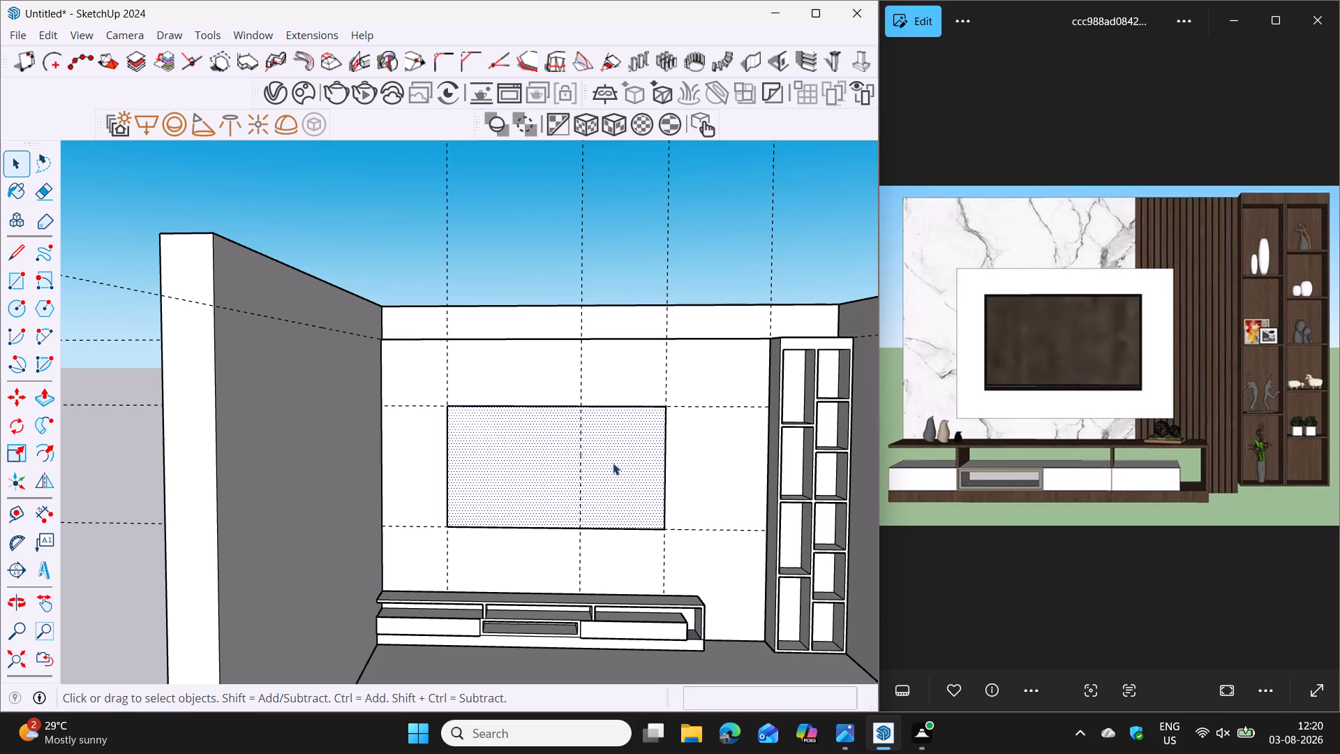
{"action": "left_click", "coordinate": [613, 463]}
{"action": "key", "text": "p"}
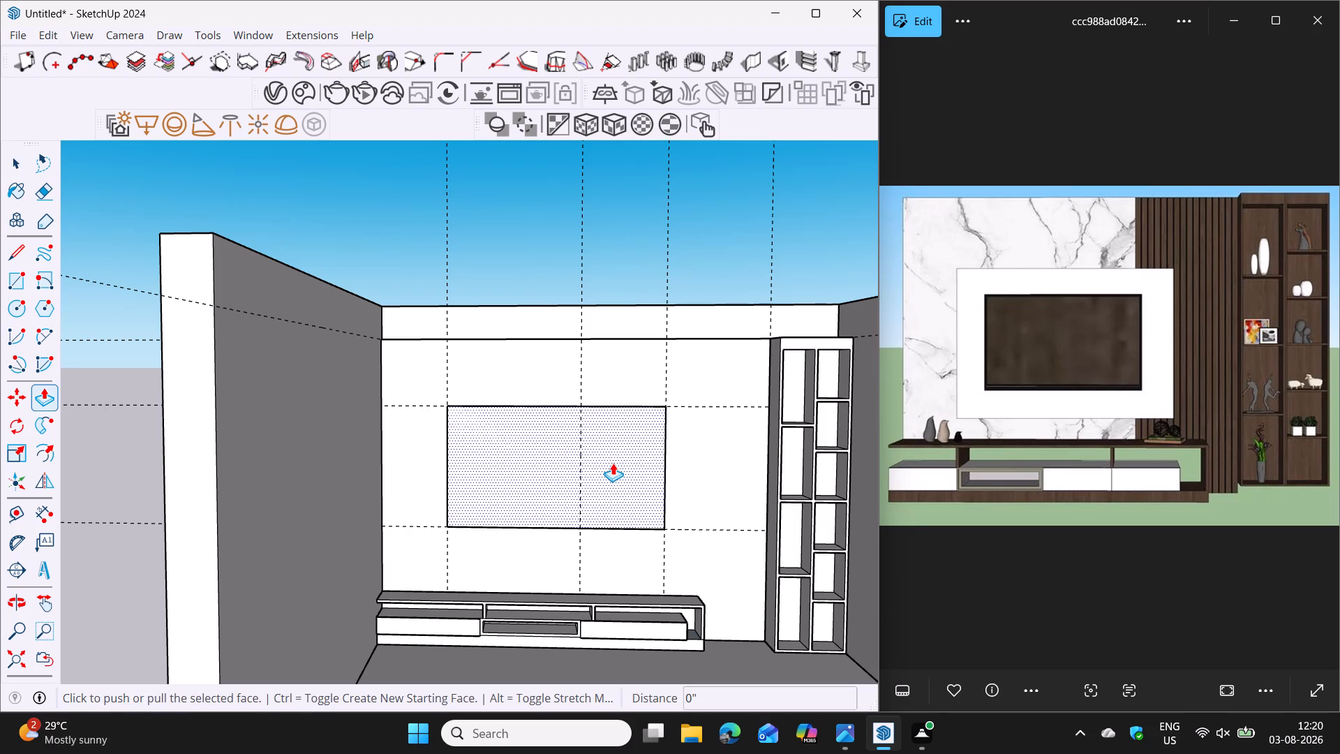
{"action": "left_click", "coordinate": [613, 463]}
{"action": "middle_click_drag", "start_coordinate": [614, 469], "coordinate": [601, 568]}
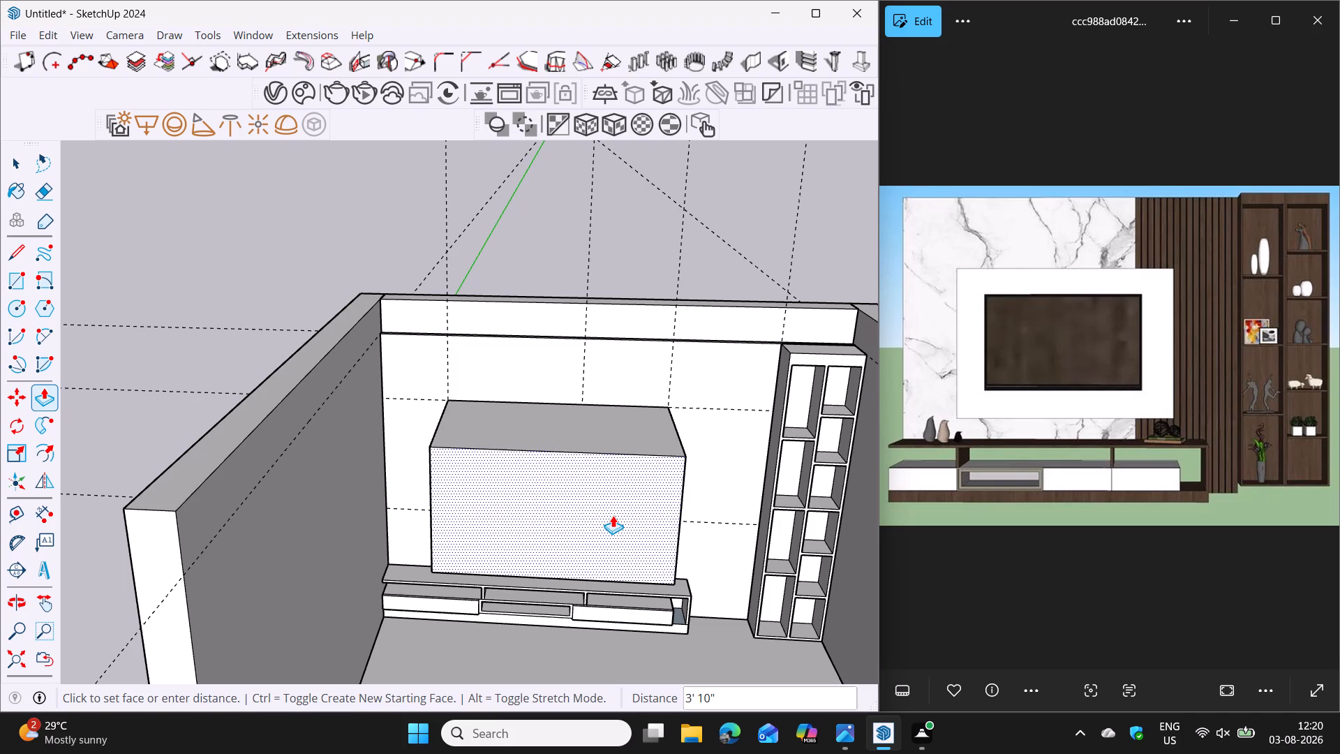
{"action": "key", "text": "2"}
{"action": "key", "text": "Return"}
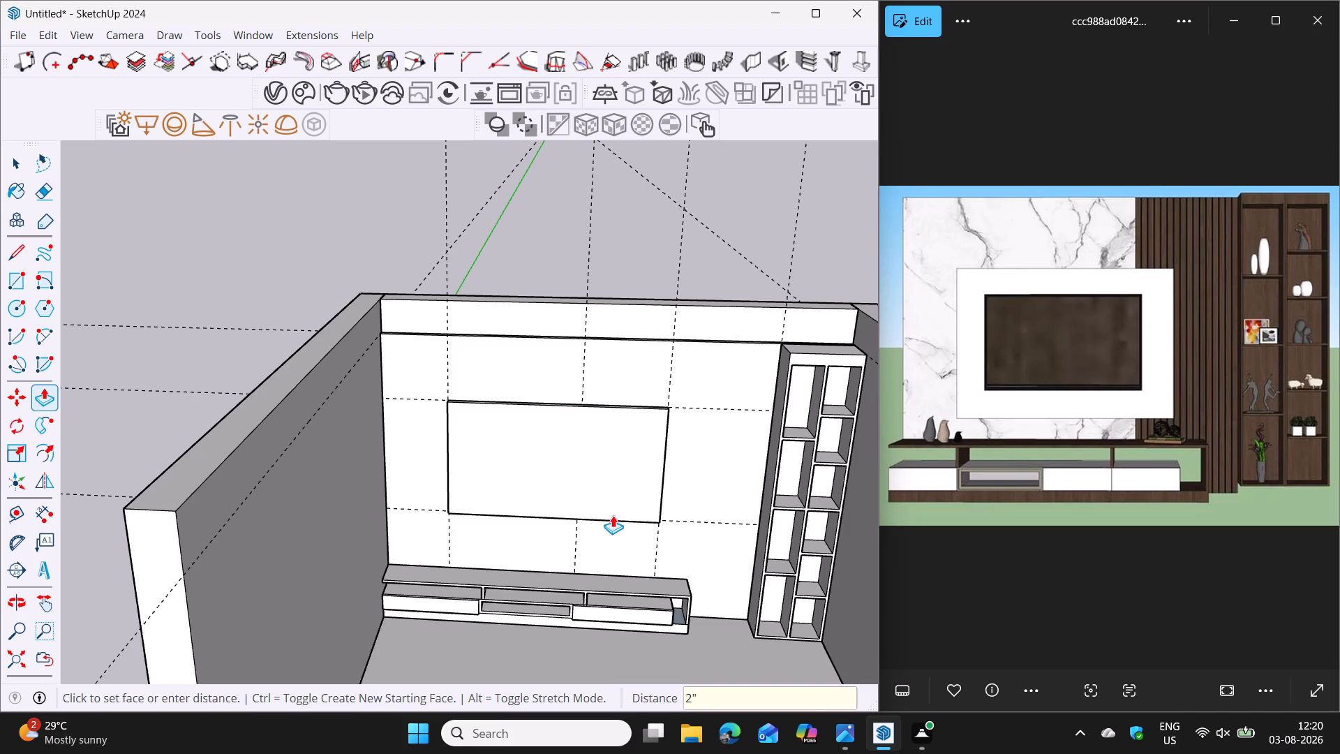
Pull the TV panel's front face out another 2" as a separate layer with a new starting face.
{"action": "left_click", "coordinate": [604, 486]}
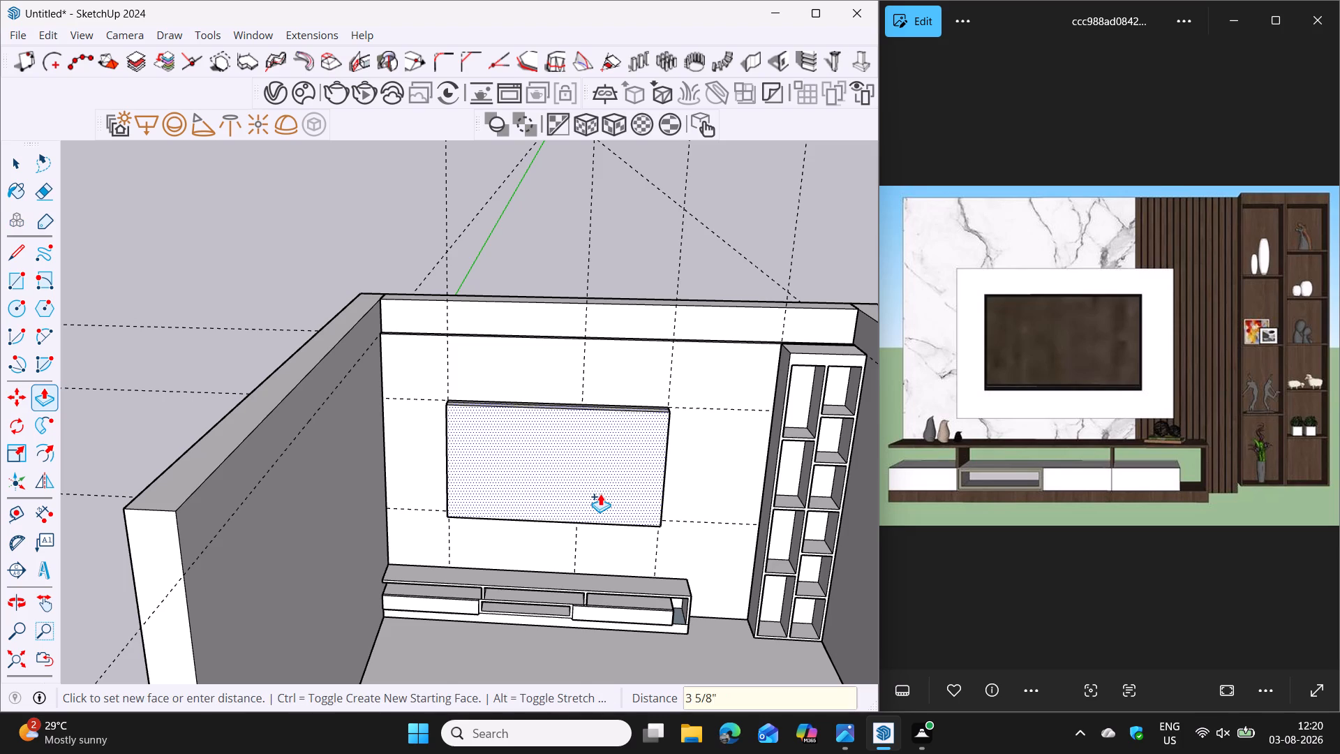
{"action": "key", "text": "2"}
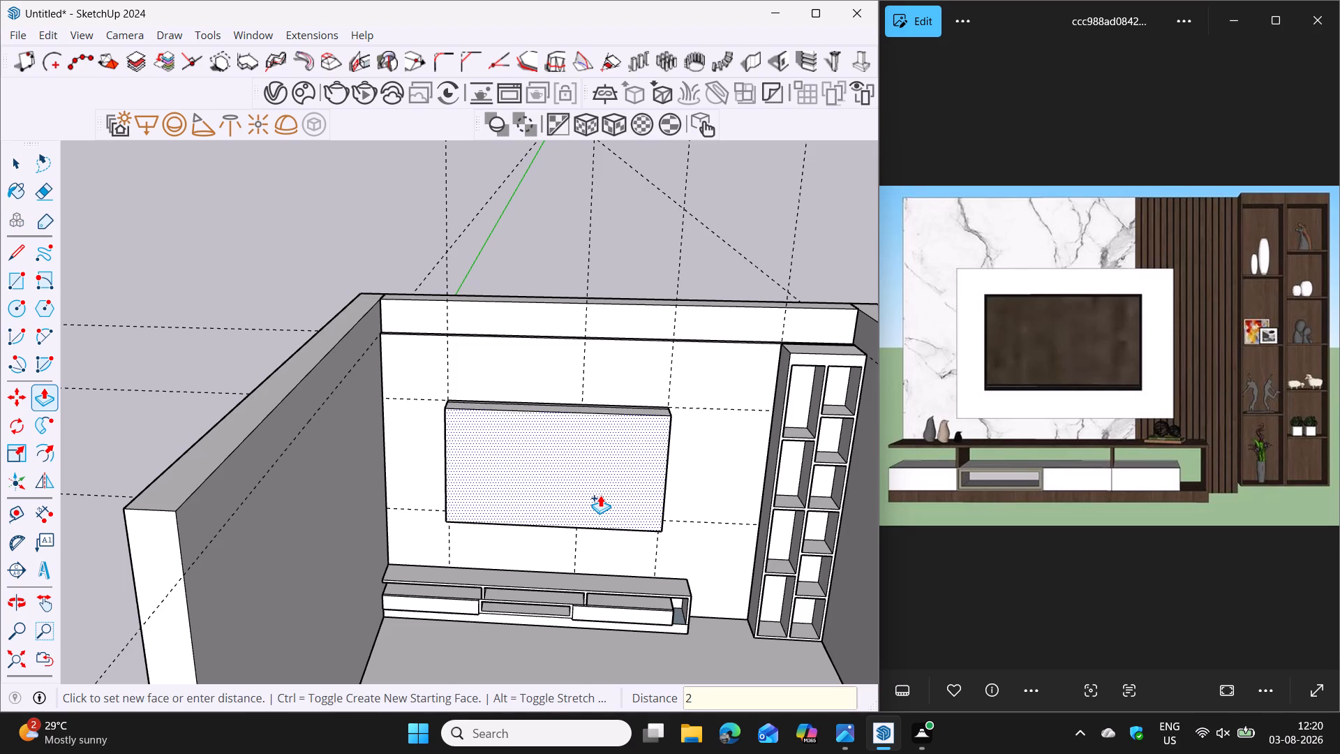
{"action": "key", "text": "Return"}
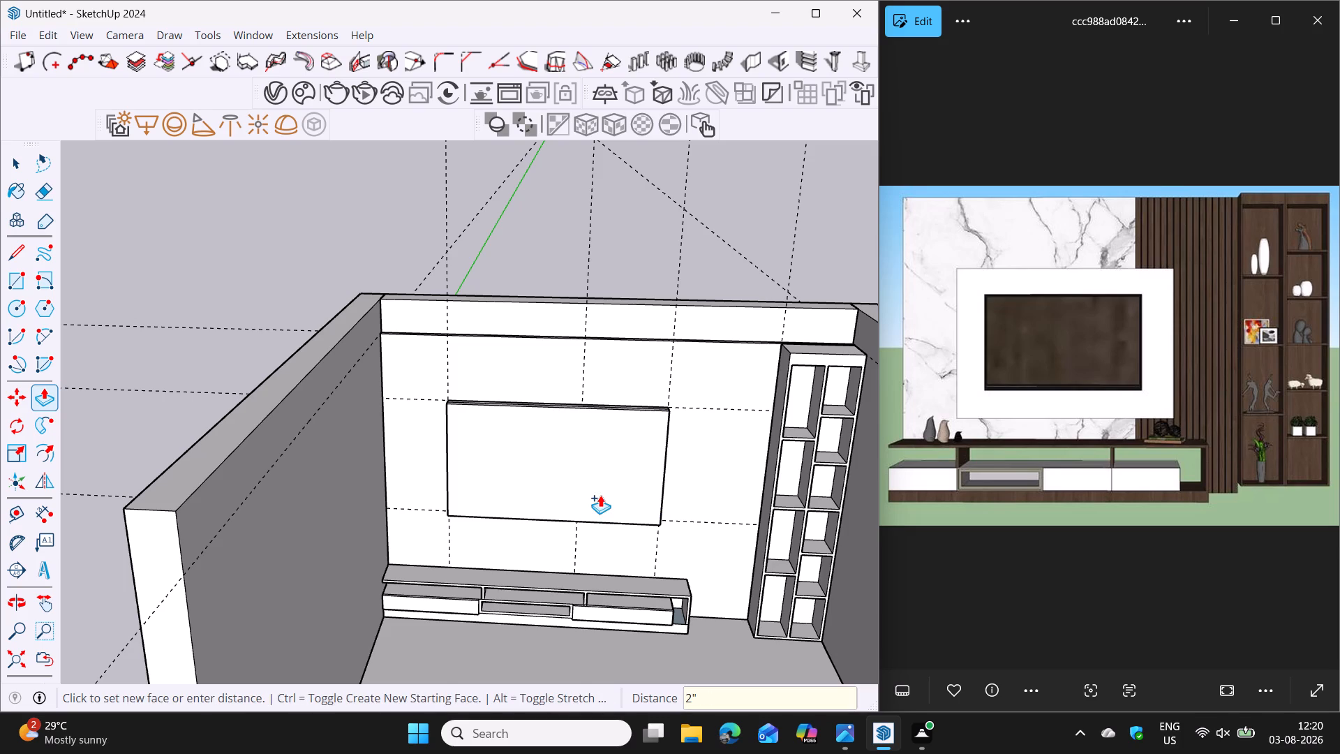
Select all the connected geometry of the two-layer TV panel and make it a group.
{"action": "key", "text": "space"}
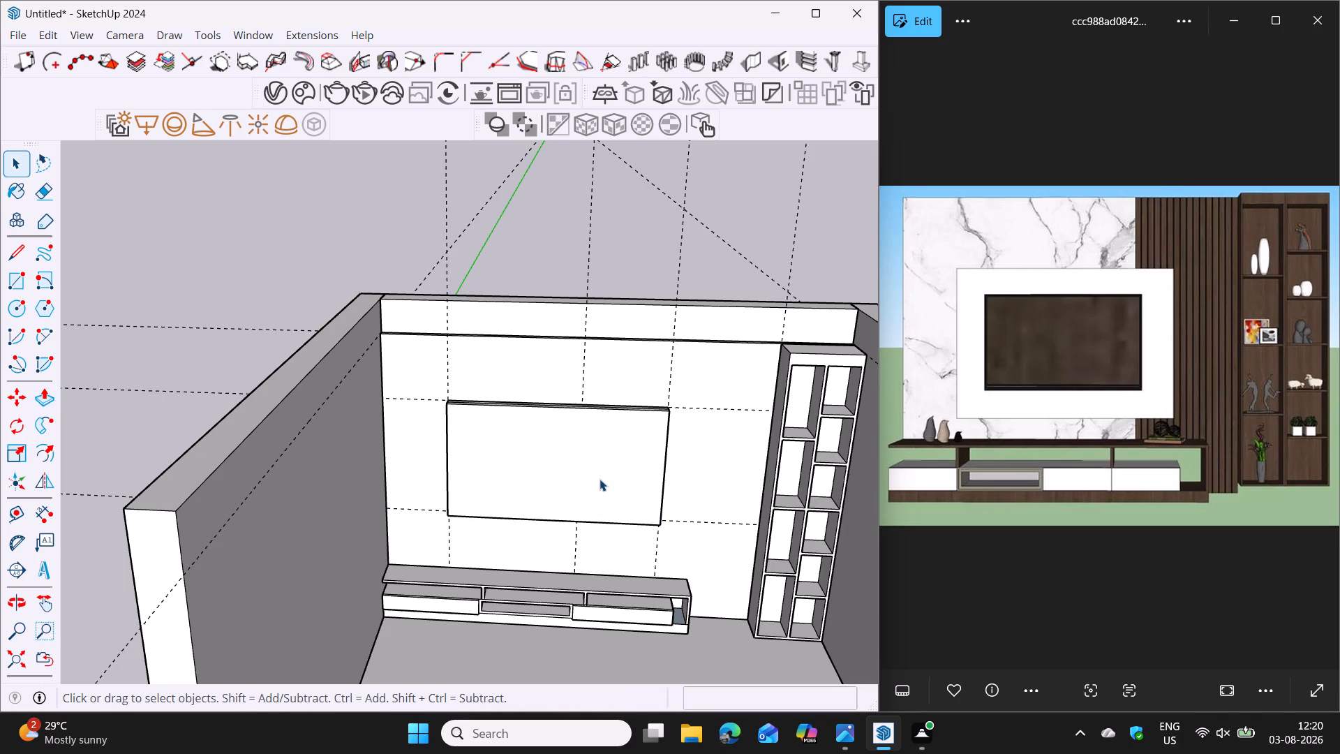
{"action": "left_click", "coordinate": [600, 479]}
{"action": "triple_click", "coordinate": [600, 479]}
{"action": "right_click", "coordinate": [600, 473]}
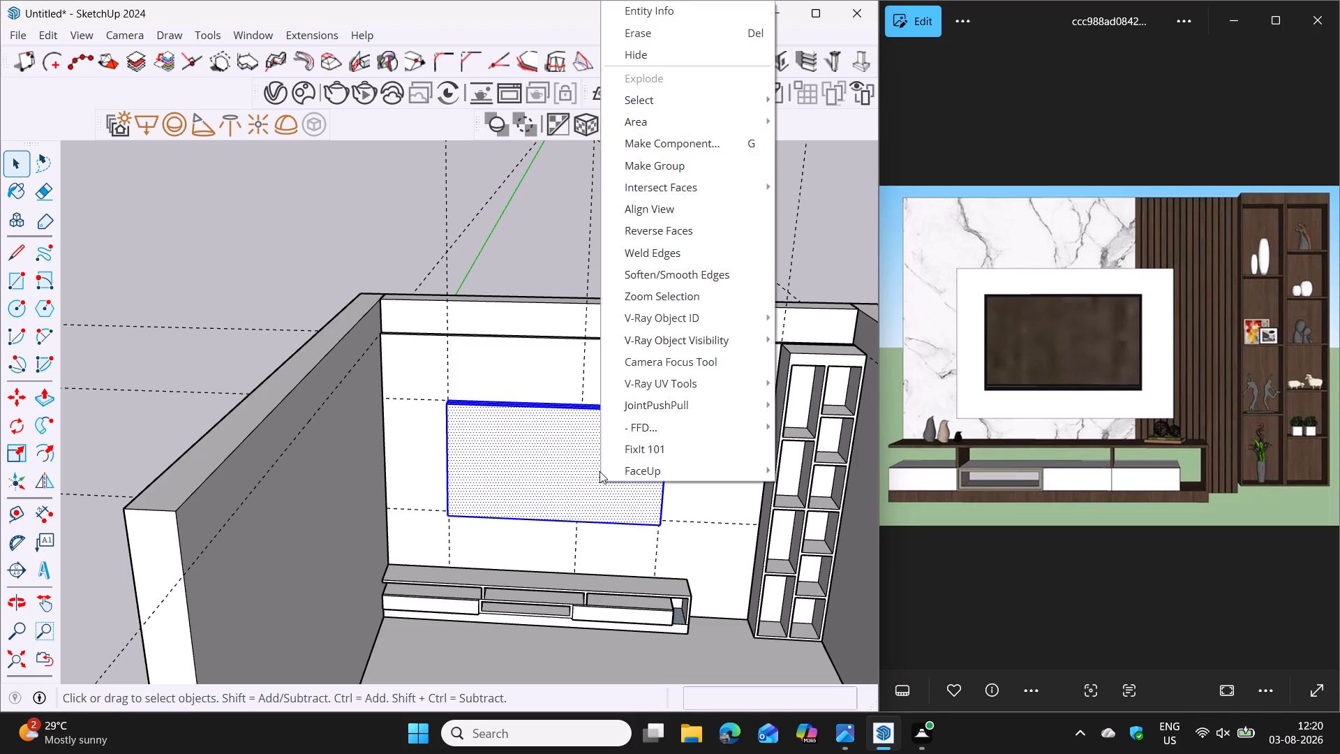
{"action": "left_click", "coordinate": [709, 170]}
Move the TV panel group out of the room to the open area beside the vertical slats and deselect it.
{"action": "key", "text": "m"}
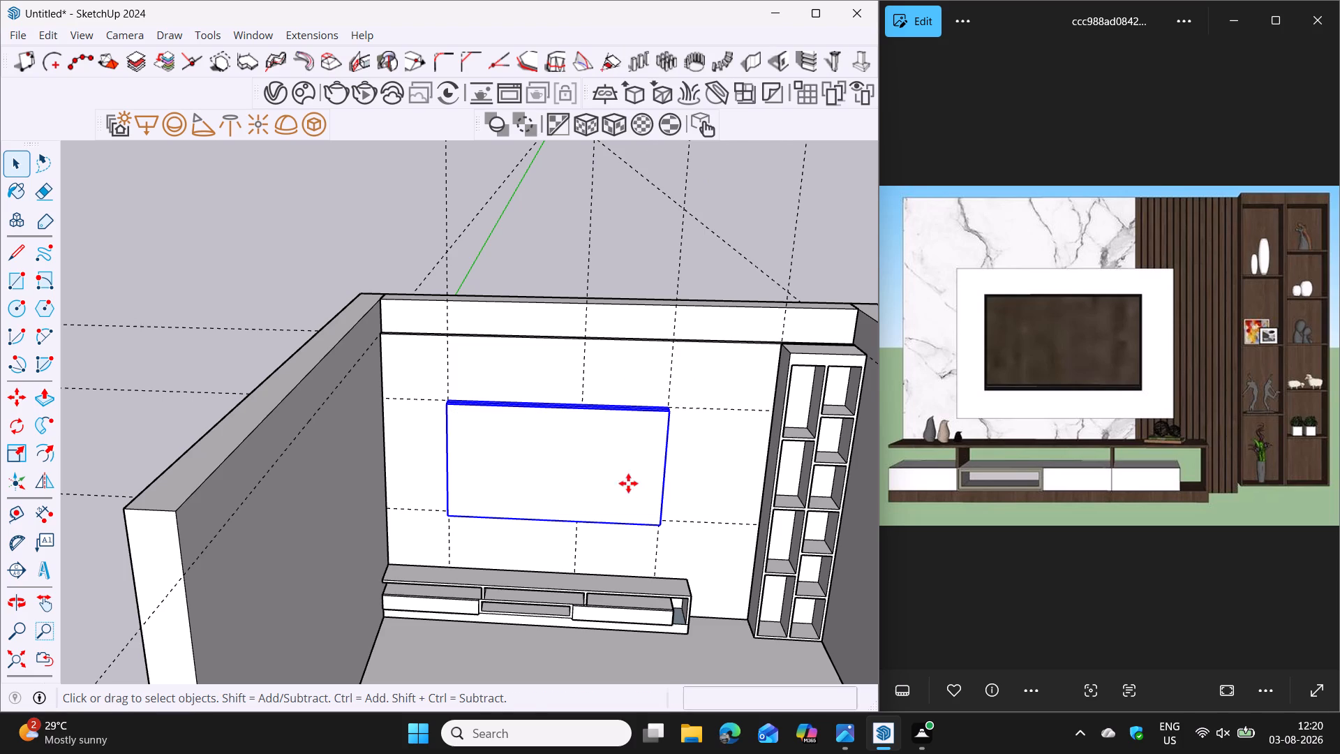
{"action": "left_click", "coordinate": [657, 523]}
{"action": "scroll", "coordinate": [802, 607], "scroll_direction": "down", "scroll_amount": 6}
{"action": "middle_click_drag", "start_coordinate": [759, 559], "coordinate": [620, 473], "text": "shift"}
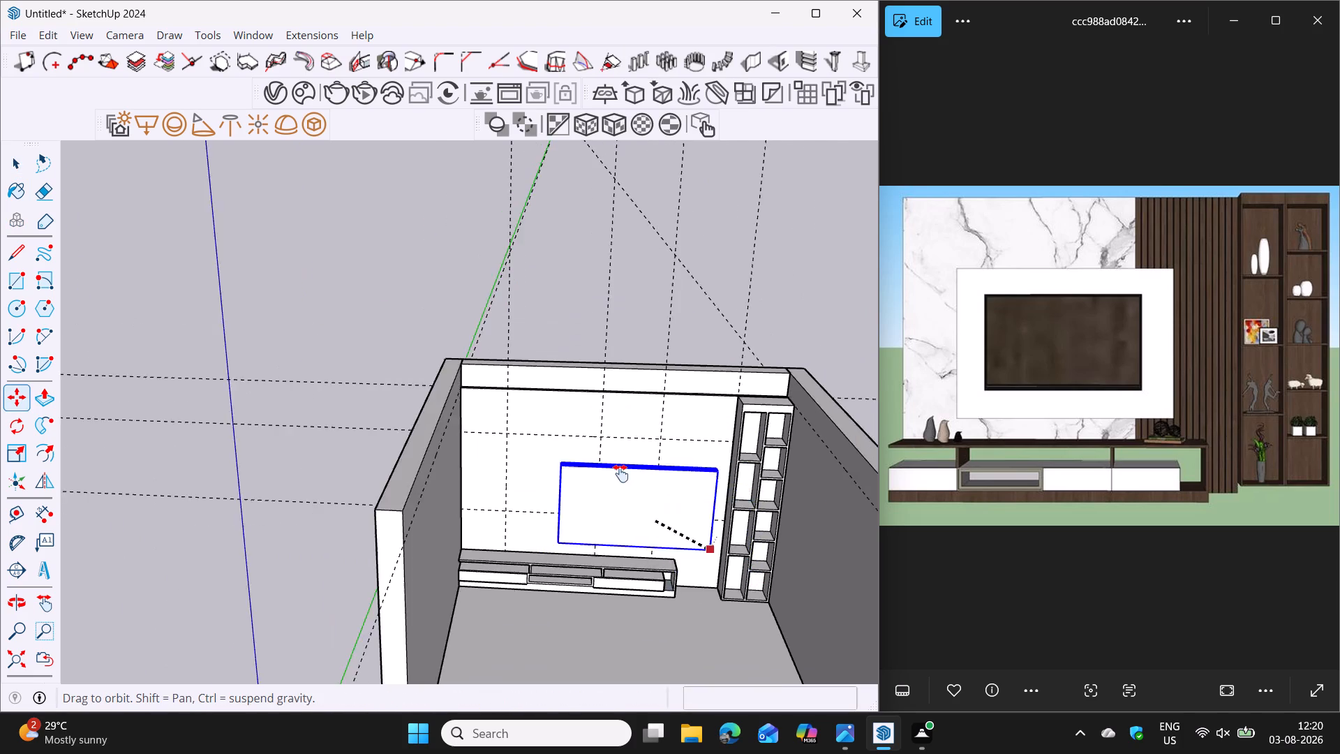
{"action": "middle_click_drag", "start_coordinate": [620, 473], "coordinate": [486, 393], "text": "shift"}
{"action": "scroll", "coordinate": [618, 460], "scroll_direction": "down", "scroll_amount": 4}
{"action": "middle_click_drag", "start_coordinate": [773, 608], "coordinate": [713, 568]}
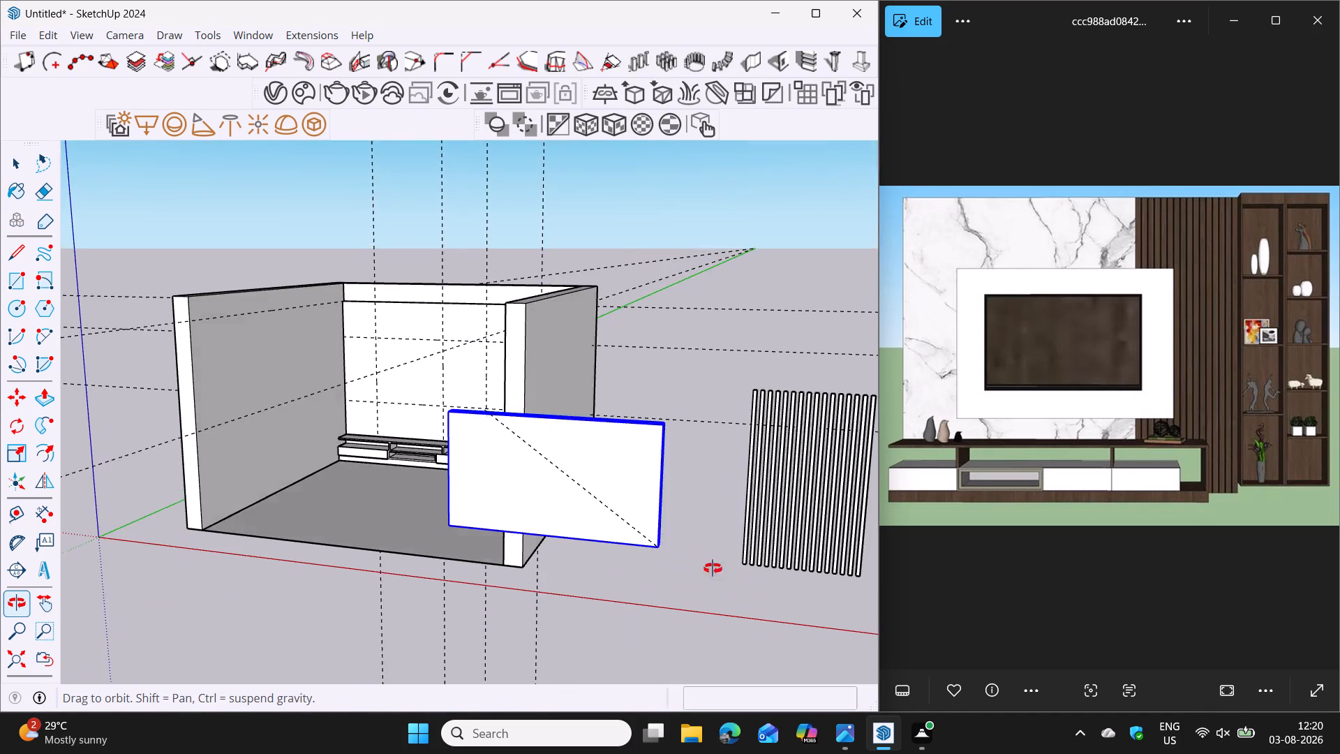
{"action": "middle_click_drag", "start_coordinate": [713, 568], "coordinate": [722, 574]}
{"action": "middle_click_drag", "start_coordinate": [764, 589], "coordinate": [627, 507], "text": "shift"}
{"action": "middle_click_drag", "start_coordinate": [708, 553], "coordinate": [826, 577]}
{"action": "middle_click_drag", "start_coordinate": [826, 577], "coordinate": [791, 557], "text": "shift"}
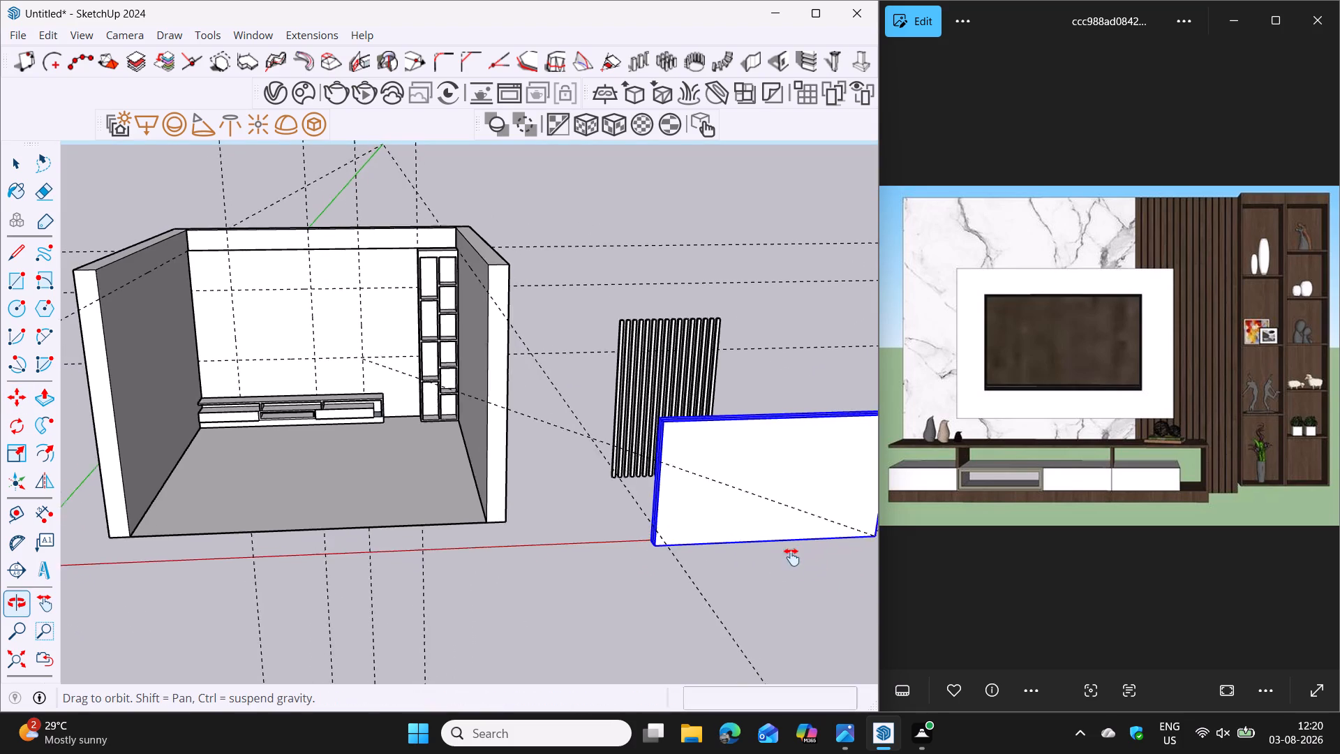
{"action": "middle_click_drag", "start_coordinate": [791, 557], "coordinate": [462, 530], "text": "shift"}
{"action": "scroll", "coordinate": [750, 502], "scroll_direction": "up", "scroll_amount": 1}
{"action": "middle_click_drag", "start_coordinate": [811, 457], "coordinate": [558, 516], "text": "shift"}
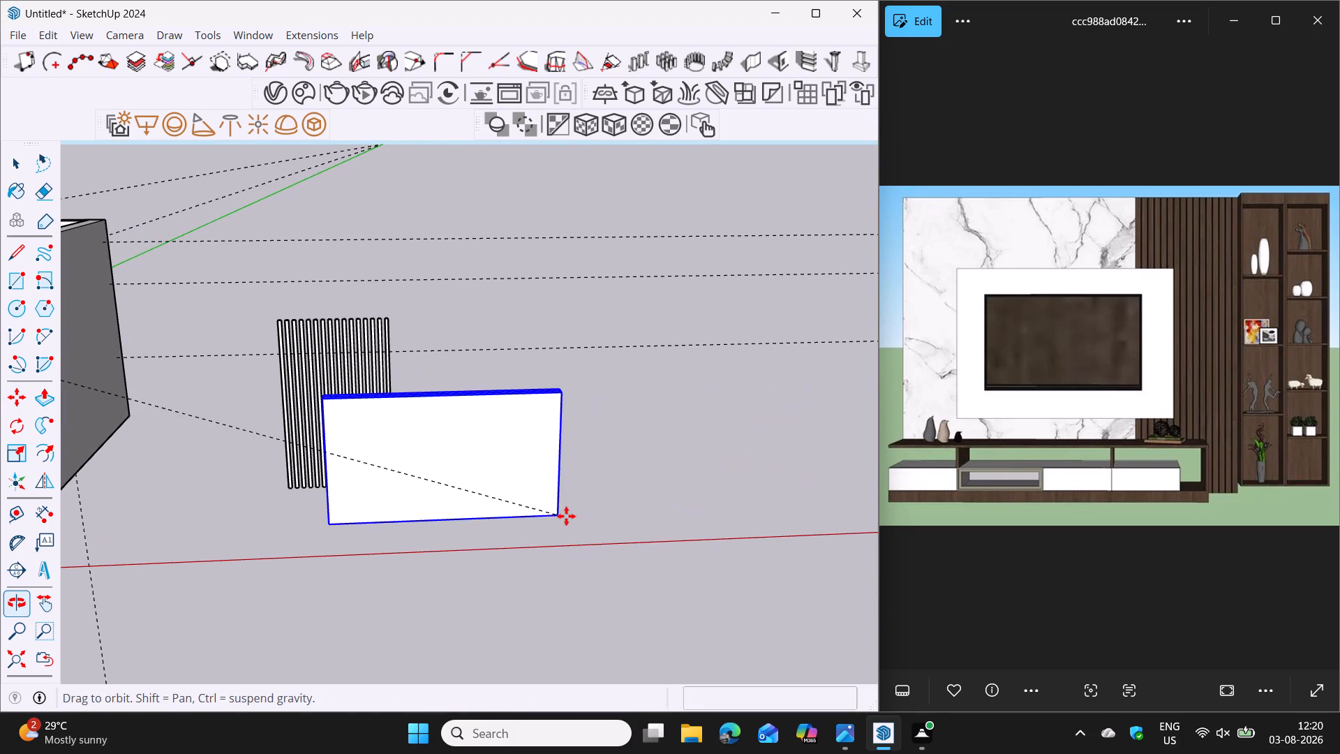
{"action": "left_click", "coordinate": [727, 495]}
{"action": "middle_click_drag", "start_coordinate": [763, 490], "coordinate": [724, 507]}
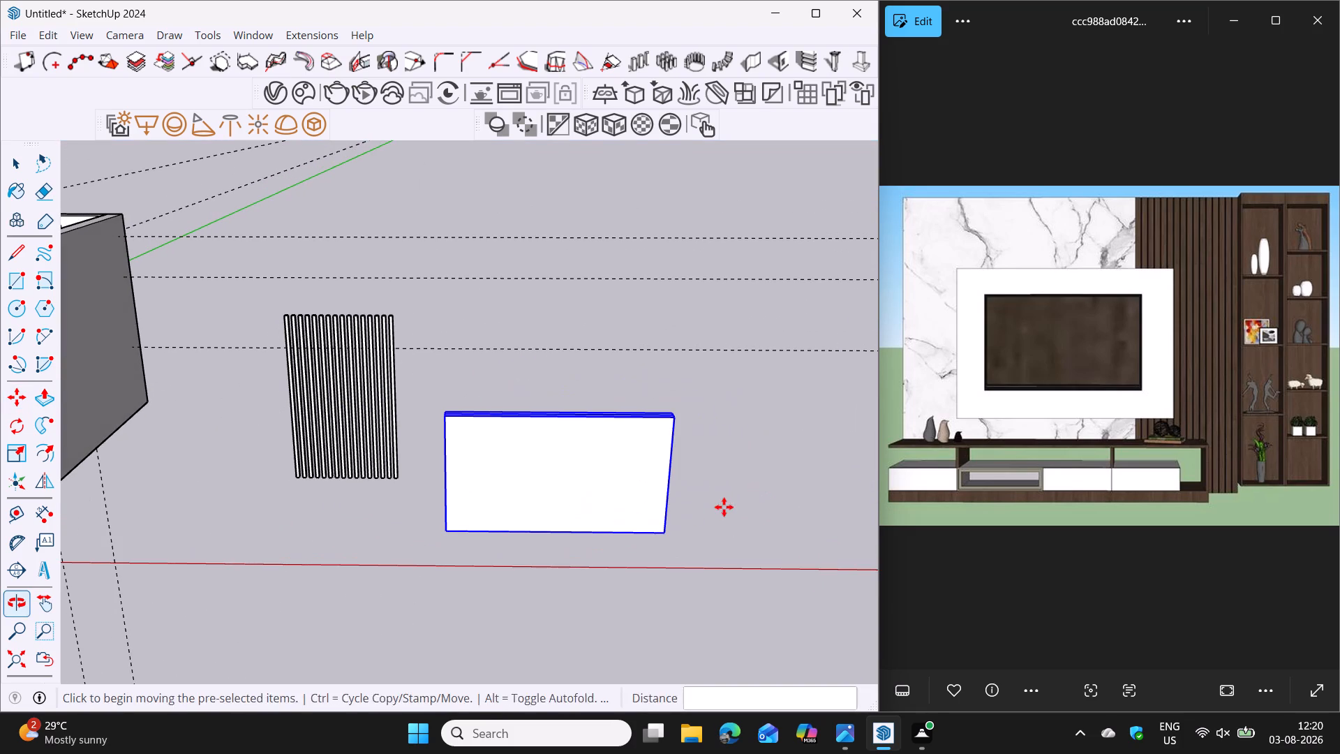
{"action": "key", "text": "space"}
{"action": "left_click", "coordinate": [759, 487]}
Open the TV panel group for editing from its back side.
{"action": "middle_click_drag", "start_coordinate": [789, 479], "coordinate": [419, 567]}
{"action": "middle_click_drag", "start_coordinate": [433, 559], "coordinate": [669, 489], "text": "shift"}
{"action": "middle_click_drag", "start_coordinate": [691, 489], "coordinate": [484, 526]}
{"action": "middle_click_drag", "start_coordinate": [416, 446], "coordinate": [569, 486], "text": "shift"}
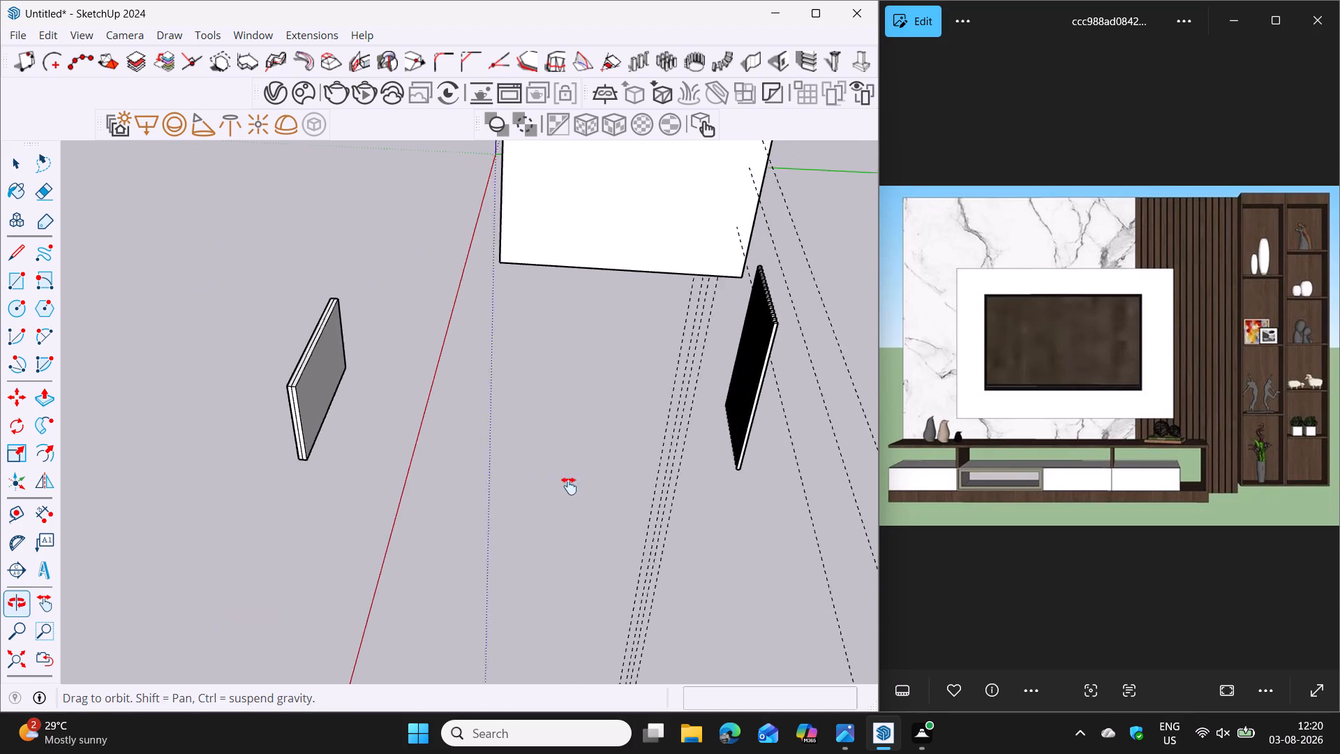
{"action": "middle_click_drag", "start_coordinate": [569, 486], "coordinate": [569, 487], "text": "shift"}
{"action": "middle_click_drag", "start_coordinate": [587, 480], "coordinate": [456, 484]}
{"action": "middle_click_drag", "start_coordinate": [431, 390], "coordinate": [611, 479], "text": "shift"}
{"action": "middle_click_drag", "start_coordinate": [611, 479], "coordinate": [476, 482]}
{"action": "scroll", "coordinate": [476, 482], "scroll_direction": "up", "scroll_amount": 1}
{"action": "middle_click_drag", "start_coordinate": [436, 422], "coordinate": [637, 501], "text": "shift"}
{"action": "middle_click_drag", "start_coordinate": [669, 541], "coordinate": [633, 530]}
{"action": "scroll", "coordinate": [563, 519], "scroll_direction": "up", "scroll_amount": 2}
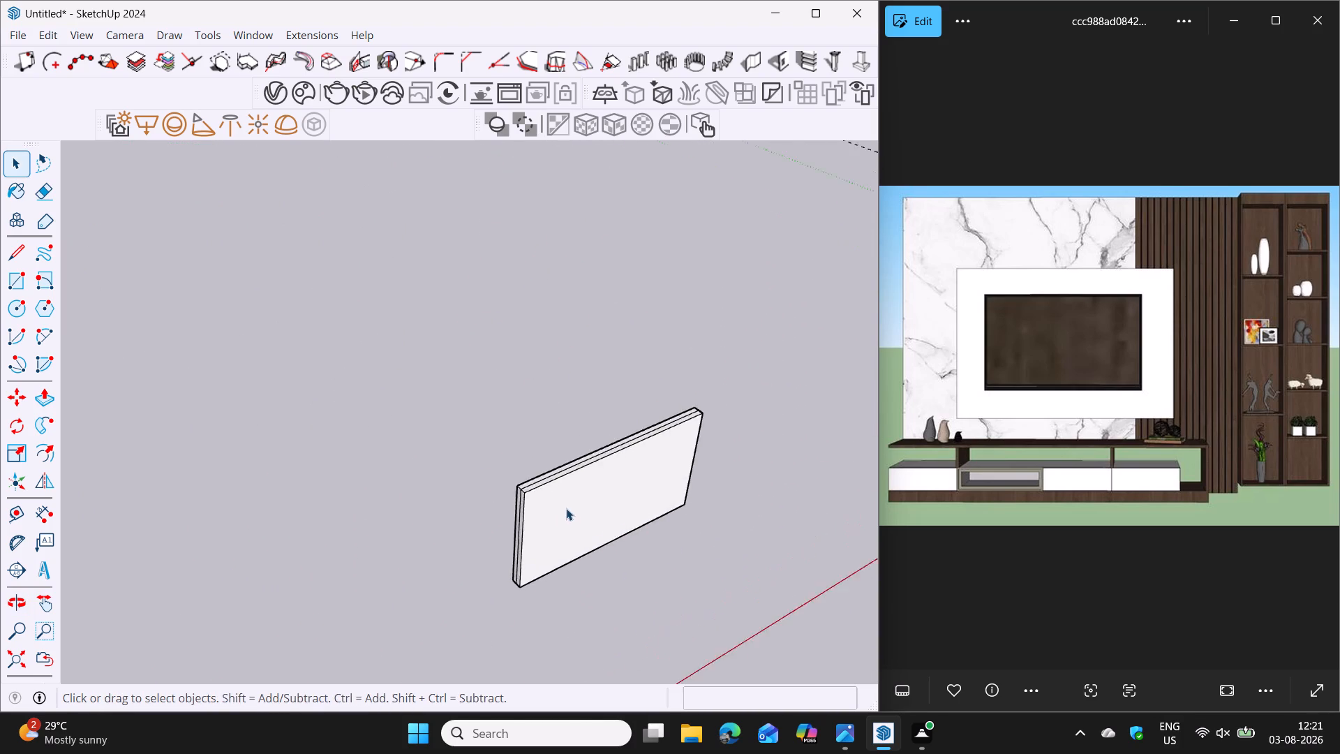
{"action": "scroll", "coordinate": [566, 508], "scroll_direction": "up", "scroll_amount": 11}
{"action": "middle_click_drag", "start_coordinate": [694, 540], "coordinate": [731, 574], "text": "shift"}
{"action": "scroll", "coordinate": [694, 540], "scroll_direction": "down", "scroll_amount": 1, "text": "shift"}
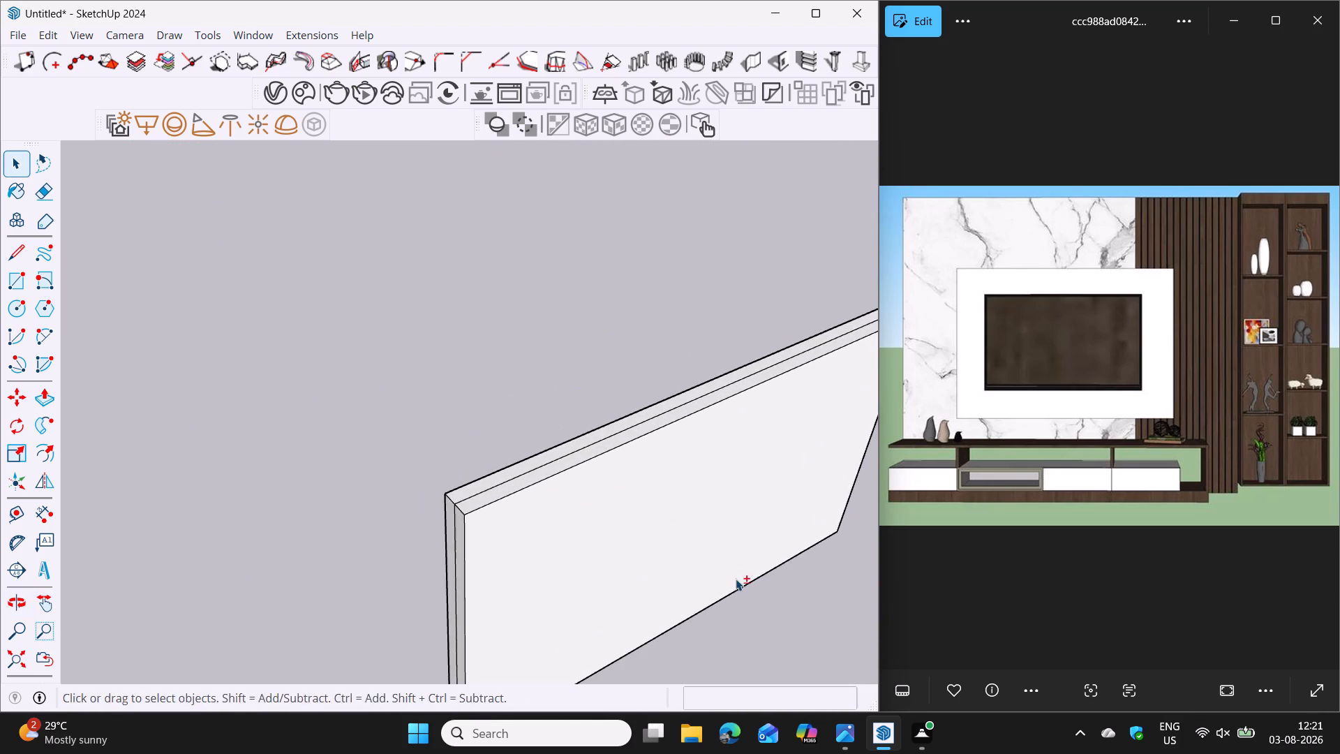
{"action": "middle_click_drag", "start_coordinate": [733, 577], "coordinate": [644, 453], "text": "shift"}
{"action": "scroll", "coordinate": [684, 498], "scroll_direction": "down", "scroll_amount": 2}
{"action": "middle_click_drag", "start_coordinate": [694, 507], "coordinate": [658, 498], "text": "shift"}
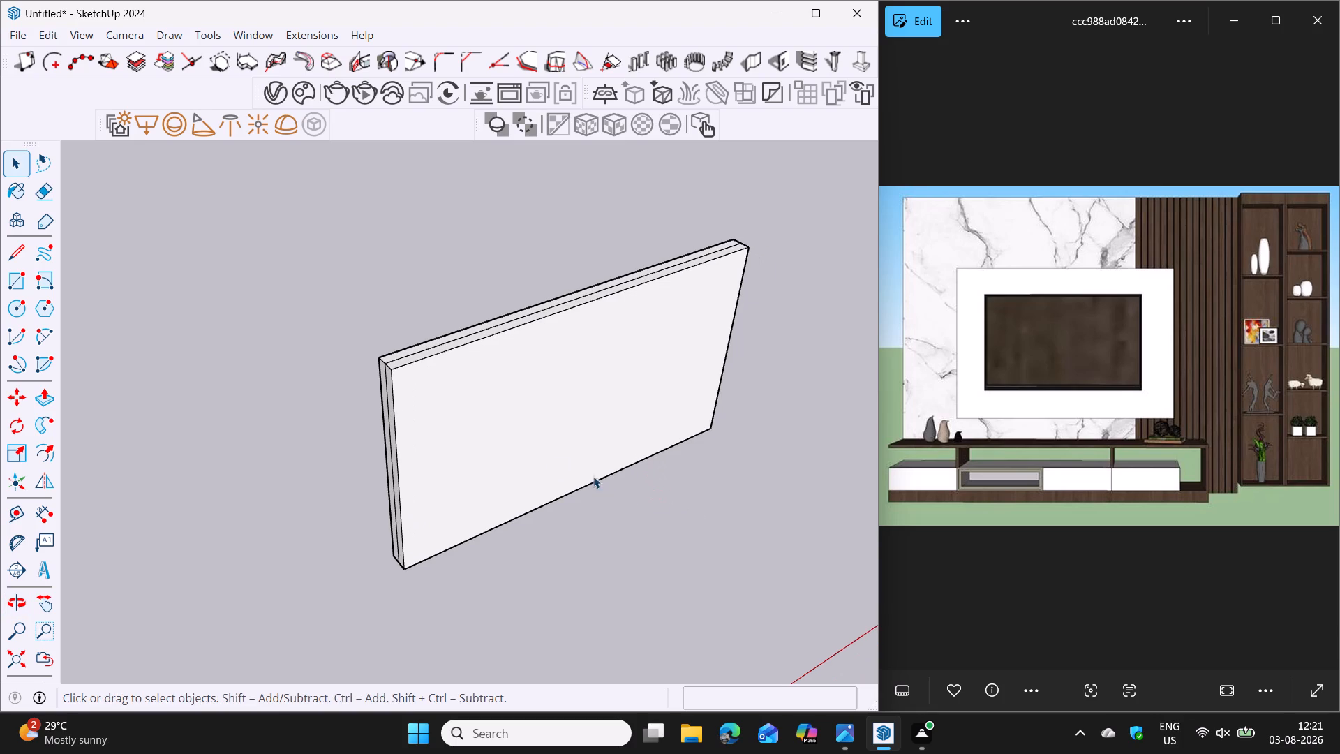
{"action": "triple_click", "coordinate": [519, 436]}
{"action": "left_click", "coordinate": [641, 524]}
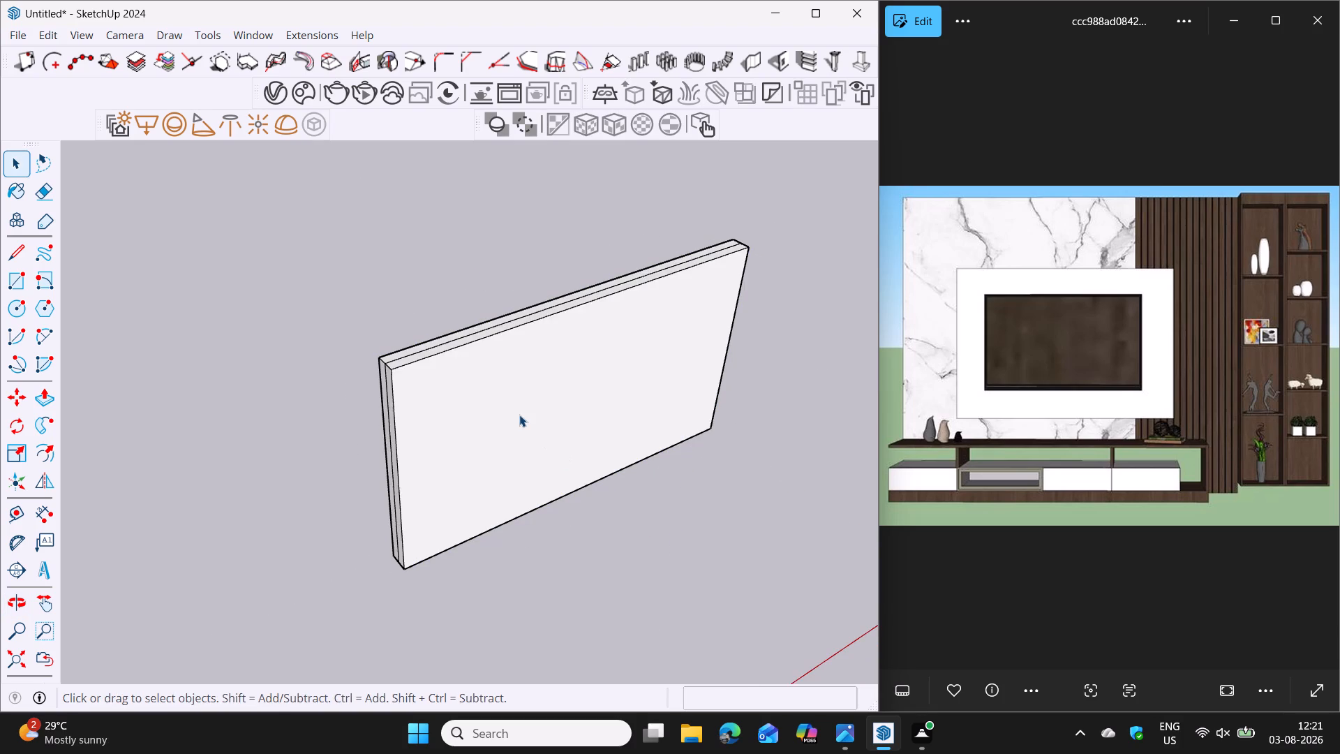
{"action": "triple_click", "coordinate": [519, 415]}
{"action": "left_click", "coordinate": [519, 415]}
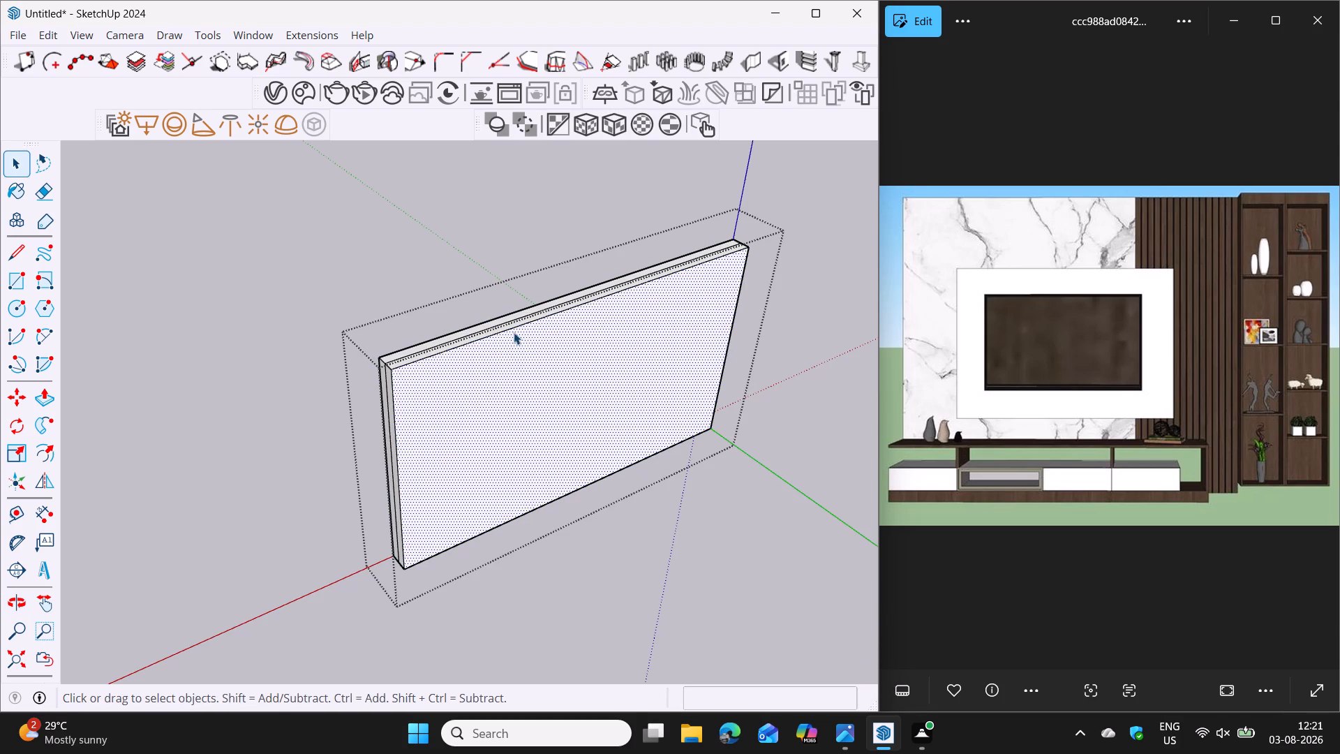
Push the top edge face of the TV panel's back layer inward 2".
{"action": "scroll", "coordinate": [513, 332], "scroll_direction": "up", "scroll_amount": 7}
{"action": "left_click", "coordinate": [427, 347]}
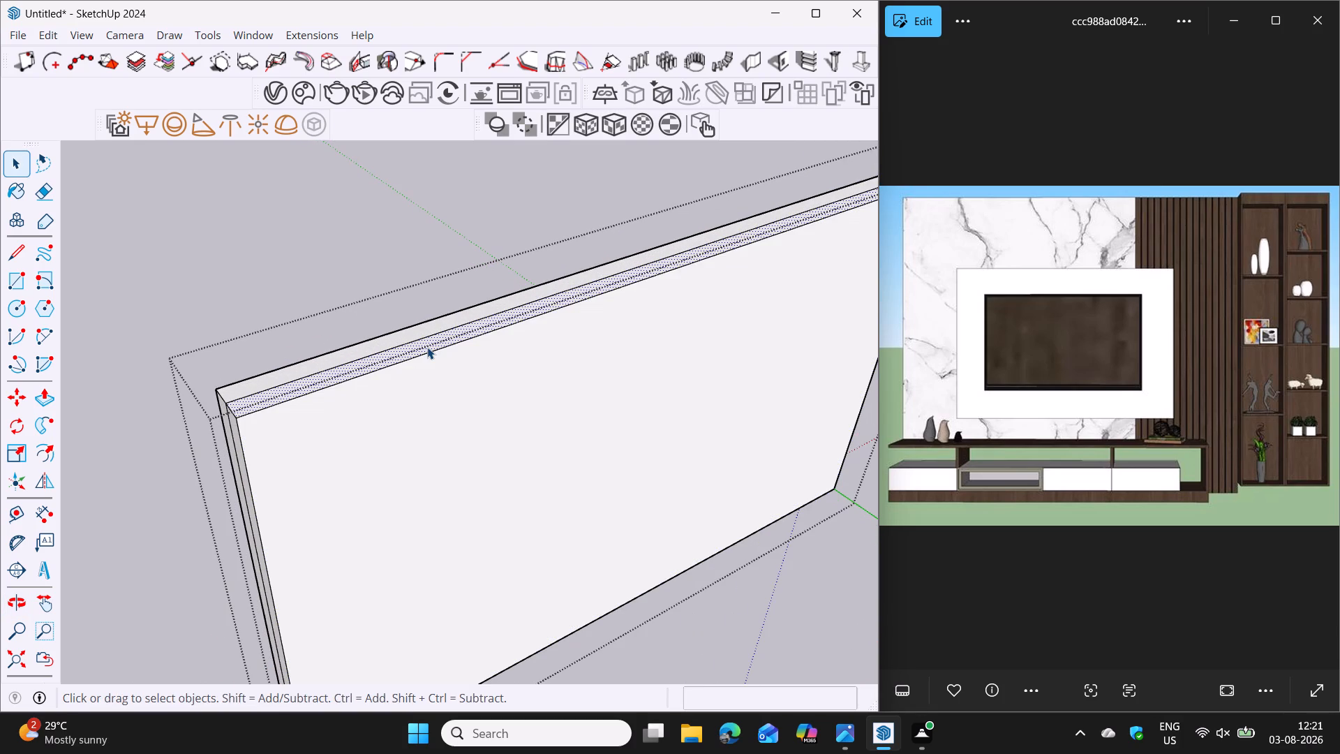
{"action": "key", "text": "p"}
{"action": "left_click", "coordinate": [427, 347]}
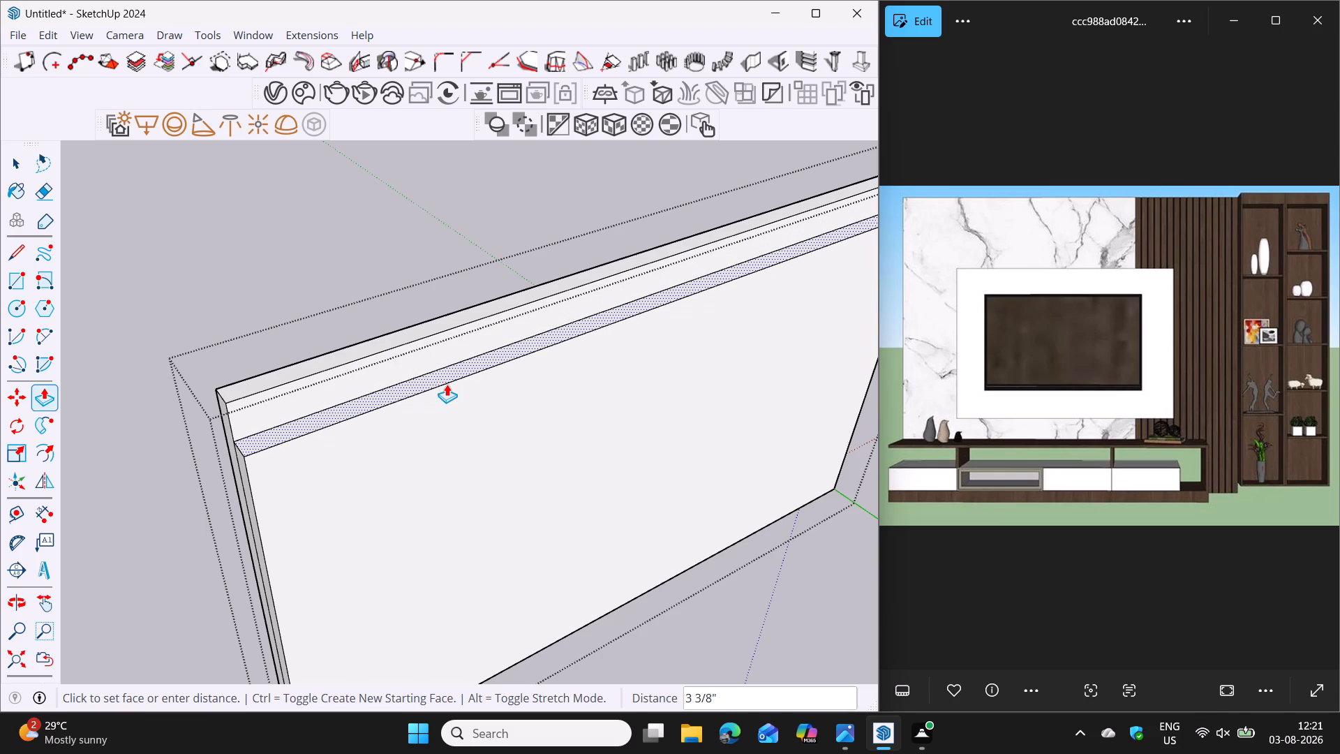
{"action": "key", "text": "2"}
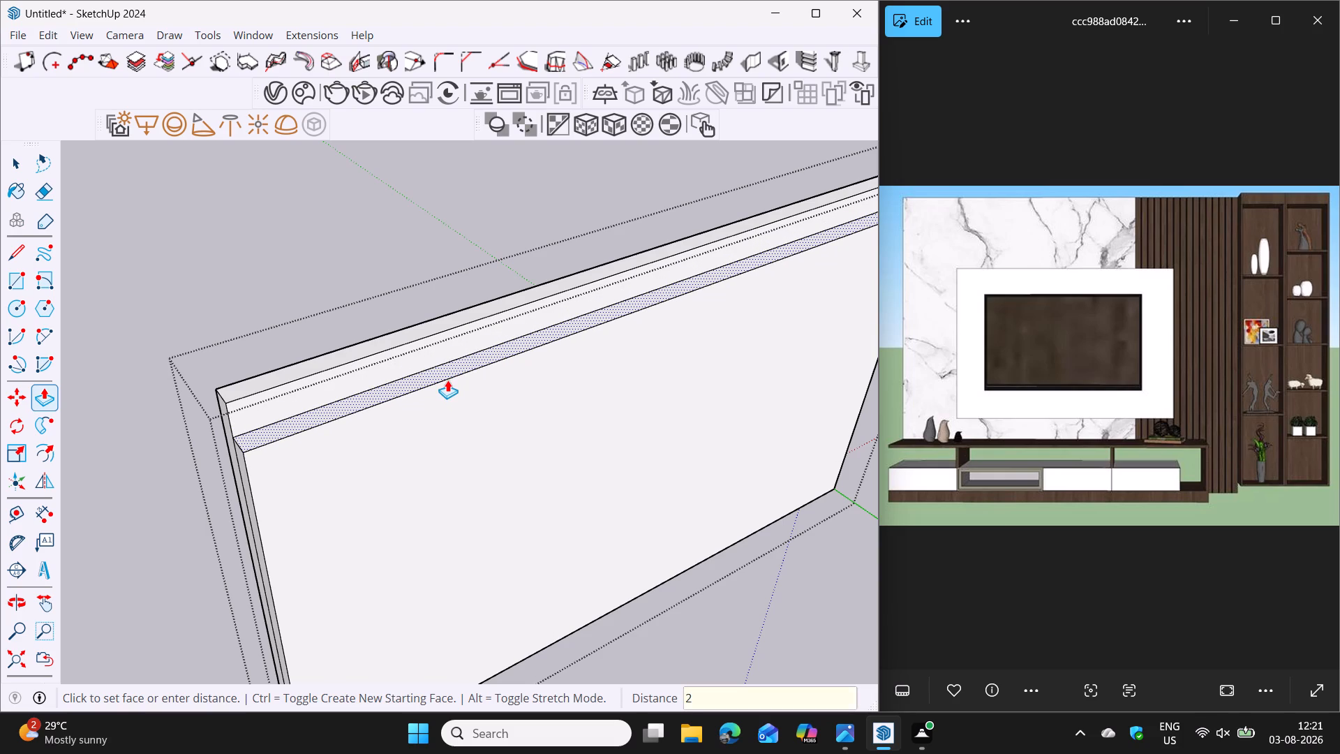
{"action": "key", "text": "Return"}
{"action": "middle_click_drag", "start_coordinate": [391, 510], "coordinate": [447, 473]}
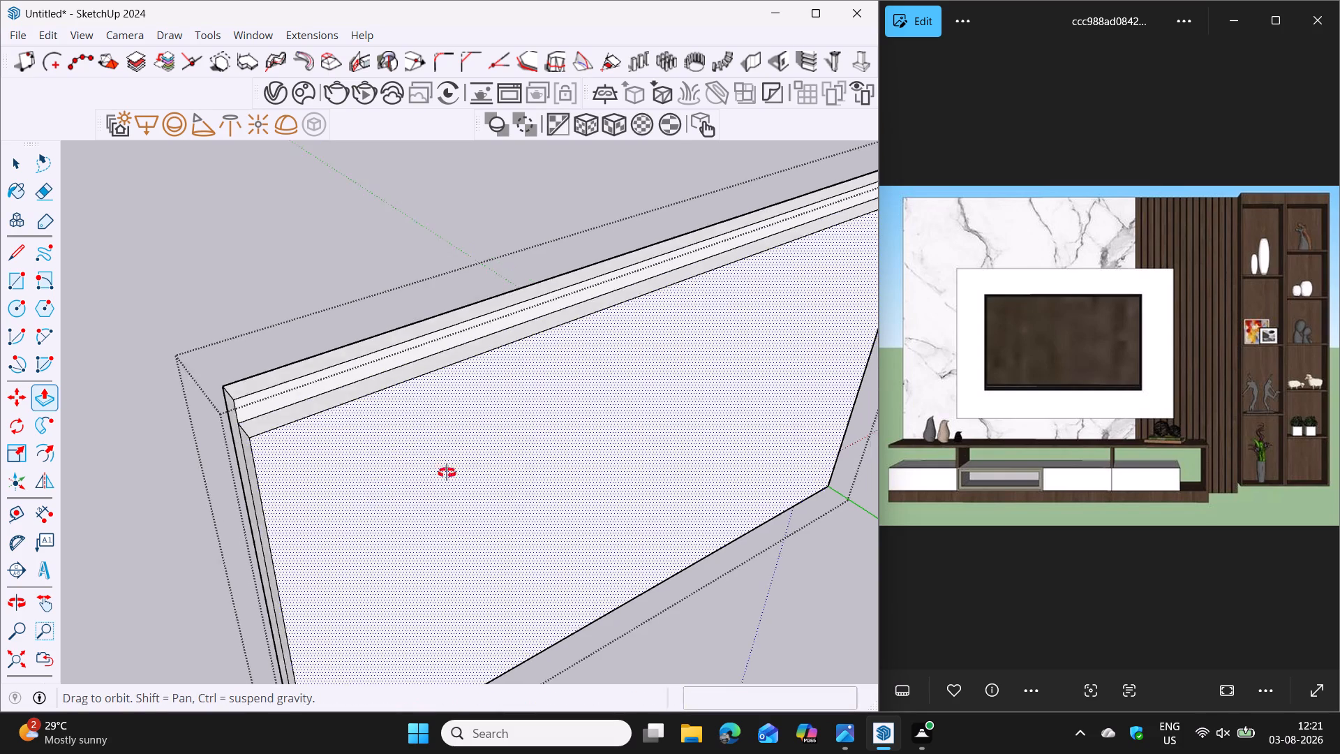
Push both vertical side edge faces of the TV panel's back layer inward by the same 2".
{"action": "middle_click_drag", "start_coordinate": [447, 473], "coordinate": [472, 444]}
{"action": "double_click", "coordinate": [331, 475]}
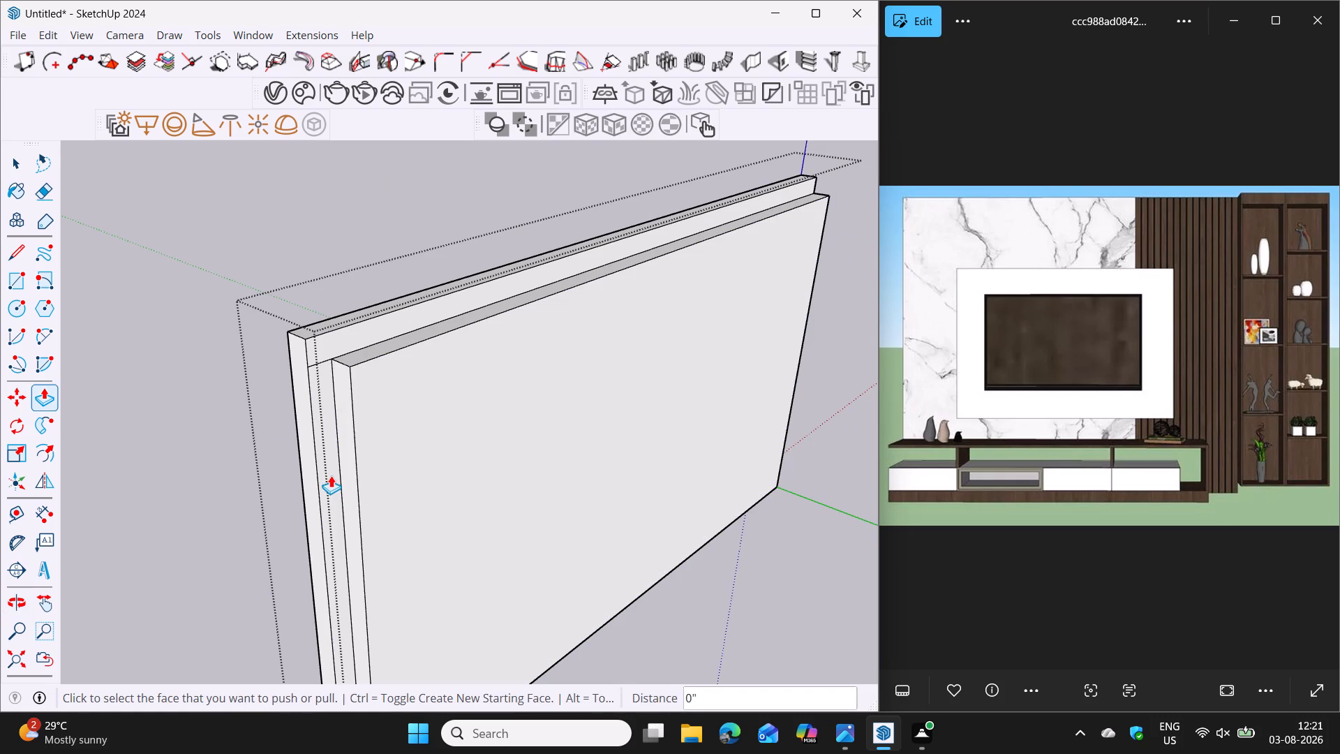
{"action": "scroll", "coordinate": [503, 467], "scroll_direction": "down", "scroll_amount": 2}
{"action": "middle_click_drag", "start_coordinate": [512, 470], "coordinate": [308, 444]}
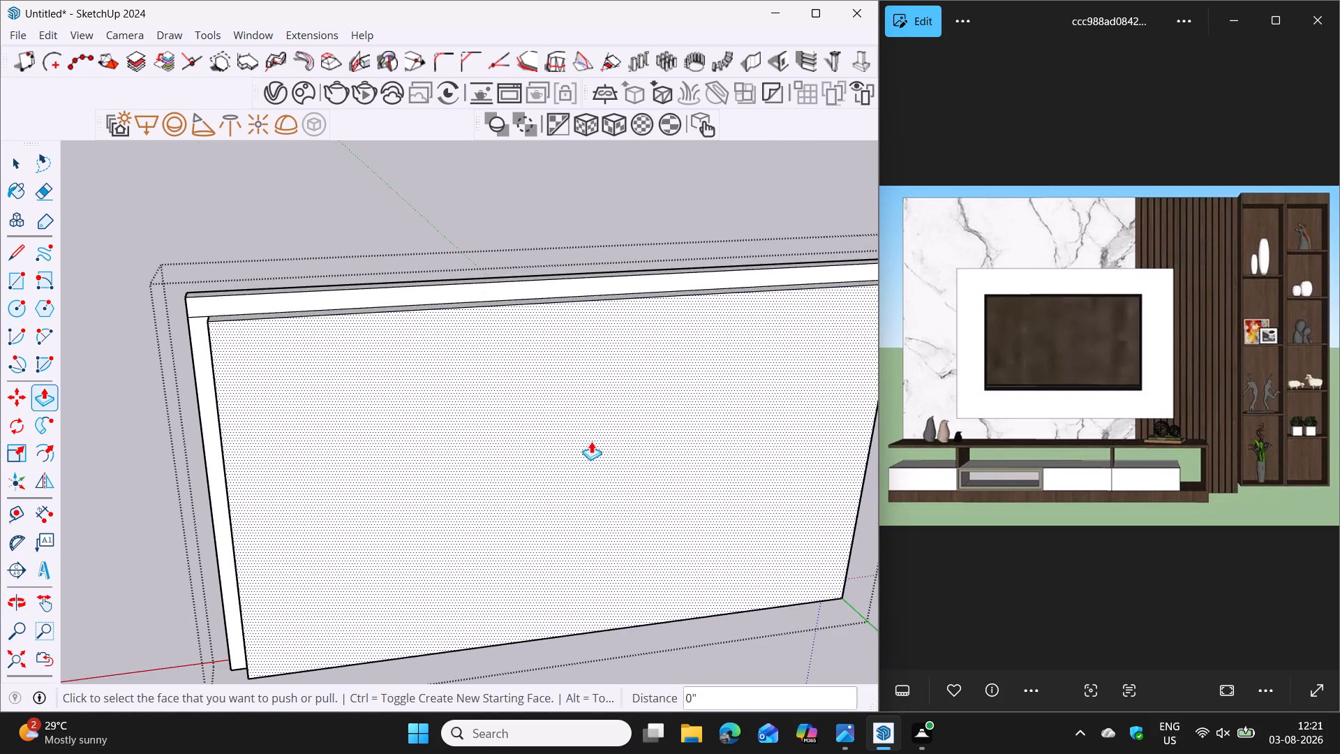
{"action": "scroll", "coordinate": [595, 443], "scroll_direction": "down", "scroll_amount": 2}
{"action": "middle_click_drag", "start_coordinate": [696, 446], "coordinate": [438, 415], "text": "shift"}
{"action": "middle_click_drag", "start_coordinate": [580, 415], "coordinate": [161, 454]}
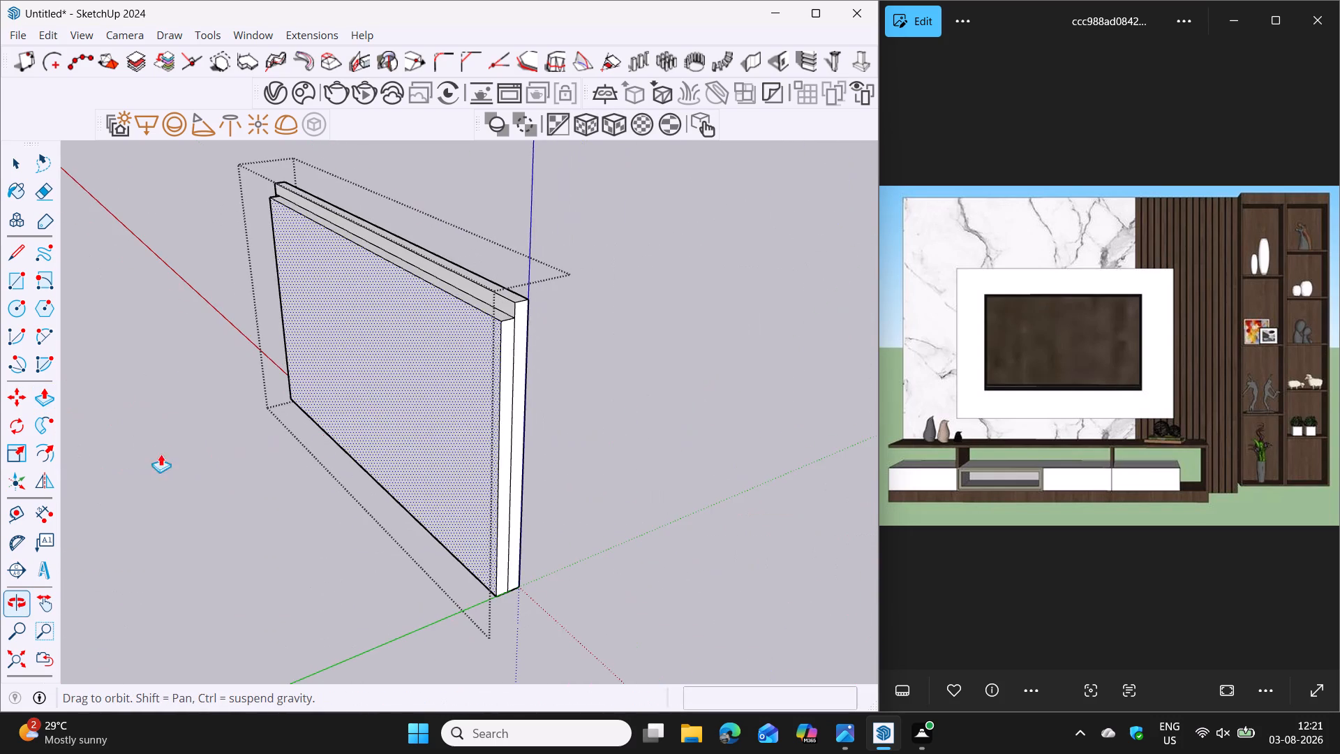
{"action": "scroll", "coordinate": [511, 404], "scroll_direction": "up", "scroll_amount": 2}
{"action": "double_click", "coordinate": [503, 406]}
Push the bottom edge face of the TV panel's back layer inward by the same 2".
{"action": "scroll", "coordinate": [502, 438], "scroll_direction": "down", "scroll_amount": 2}
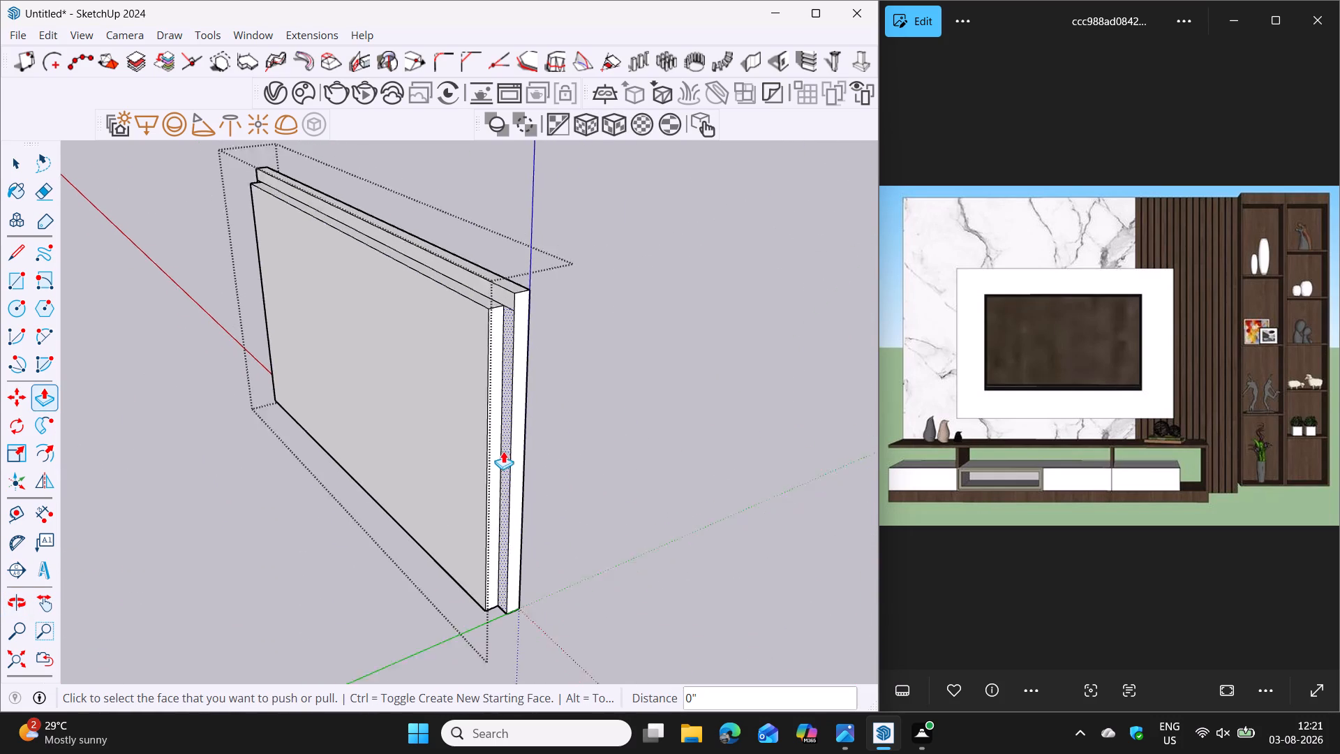
{"action": "scroll", "coordinate": [503, 451], "scroll_direction": "down", "scroll_amount": 3}
{"action": "middle_click_drag", "start_coordinate": [496, 491], "coordinate": [539, 478], "text": "shift"}
{"action": "middle_click_drag", "start_coordinate": [466, 498], "coordinate": [697, 352]}
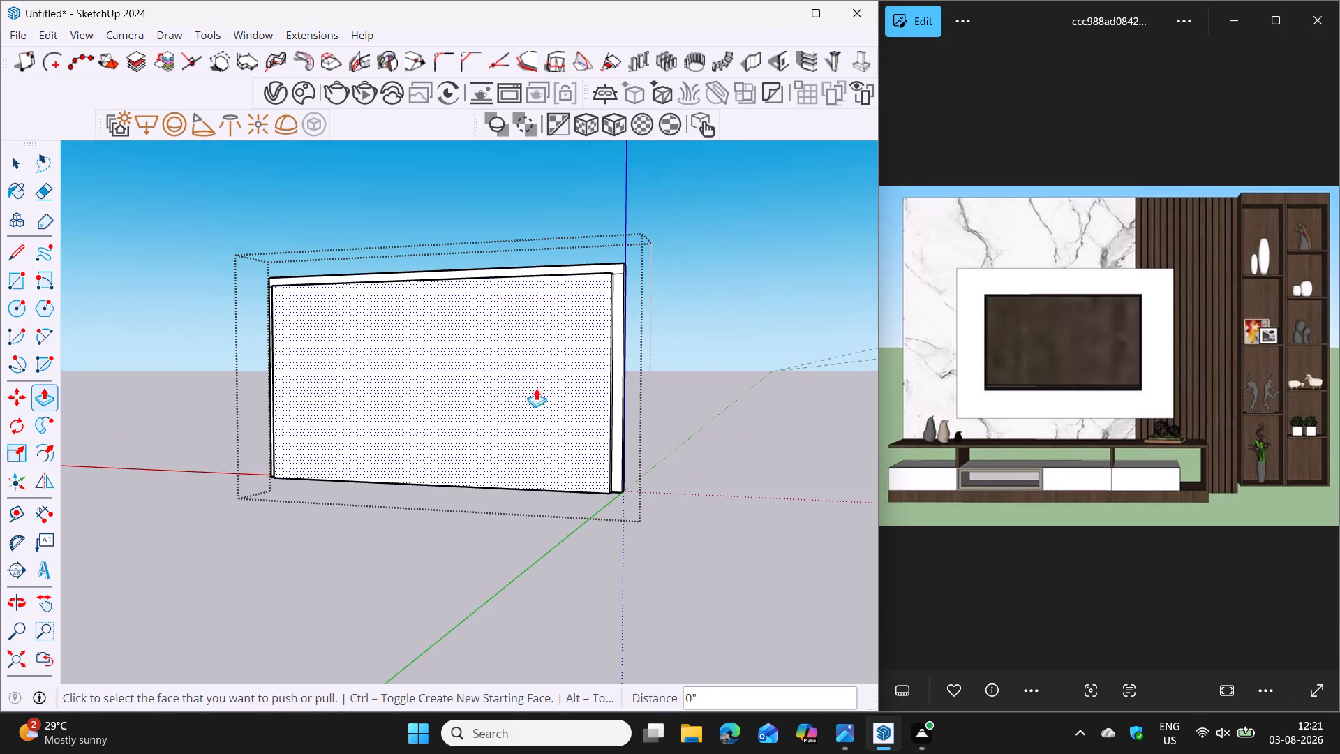
{"action": "middle_click_drag", "start_coordinate": [501, 388], "coordinate": [594, 325]}
{"action": "scroll", "coordinate": [415, 402], "scroll_direction": "up", "scroll_amount": 6}
{"action": "middle_click_drag", "start_coordinate": [404, 449], "coordinate": [408, 438]}
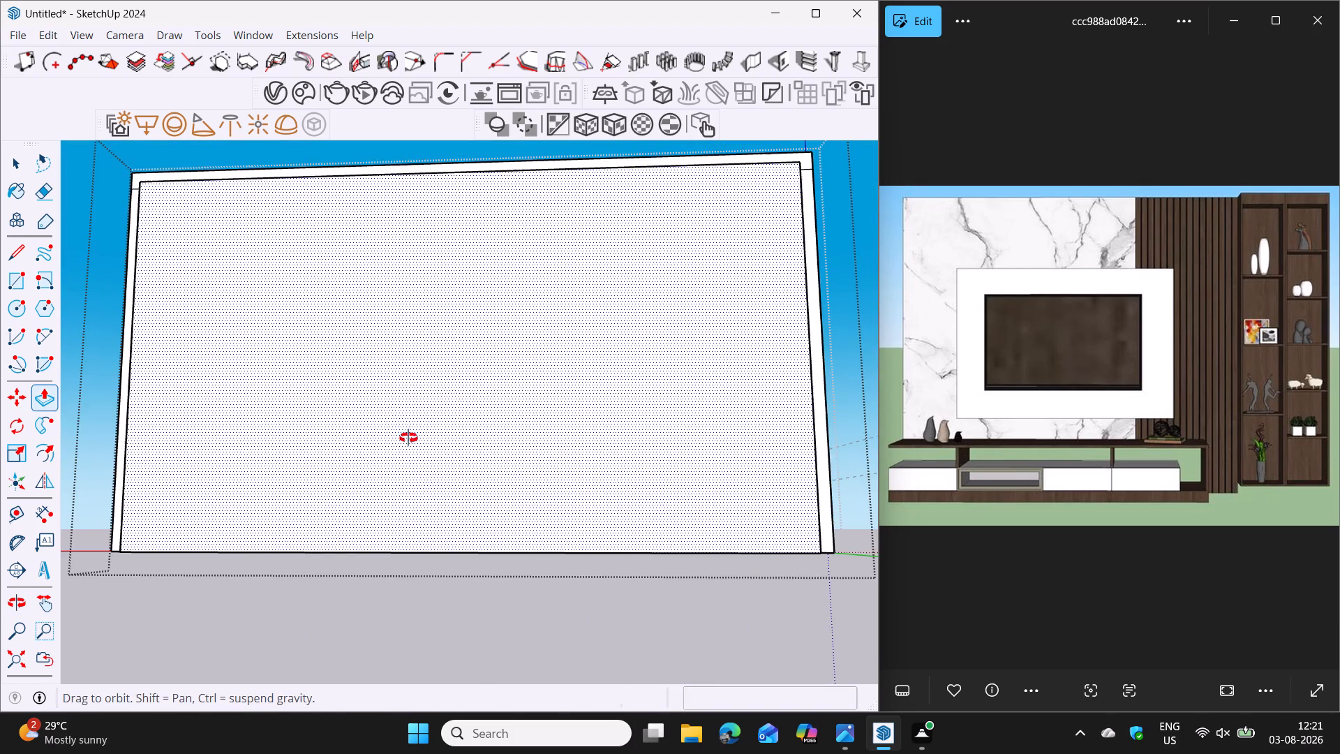
{"action": "middle_click_drag", "start_coordinate": [408, 438], "coordinate": [445, 301]}
{"action": "scroll", "coordinate": [447, 301], "scroll_direction": "up", "scroll_amount": 1}
{"action": "scroll", "coordinate": [352, 444], "scroll_direction": "up", "scroll_amount": 2}
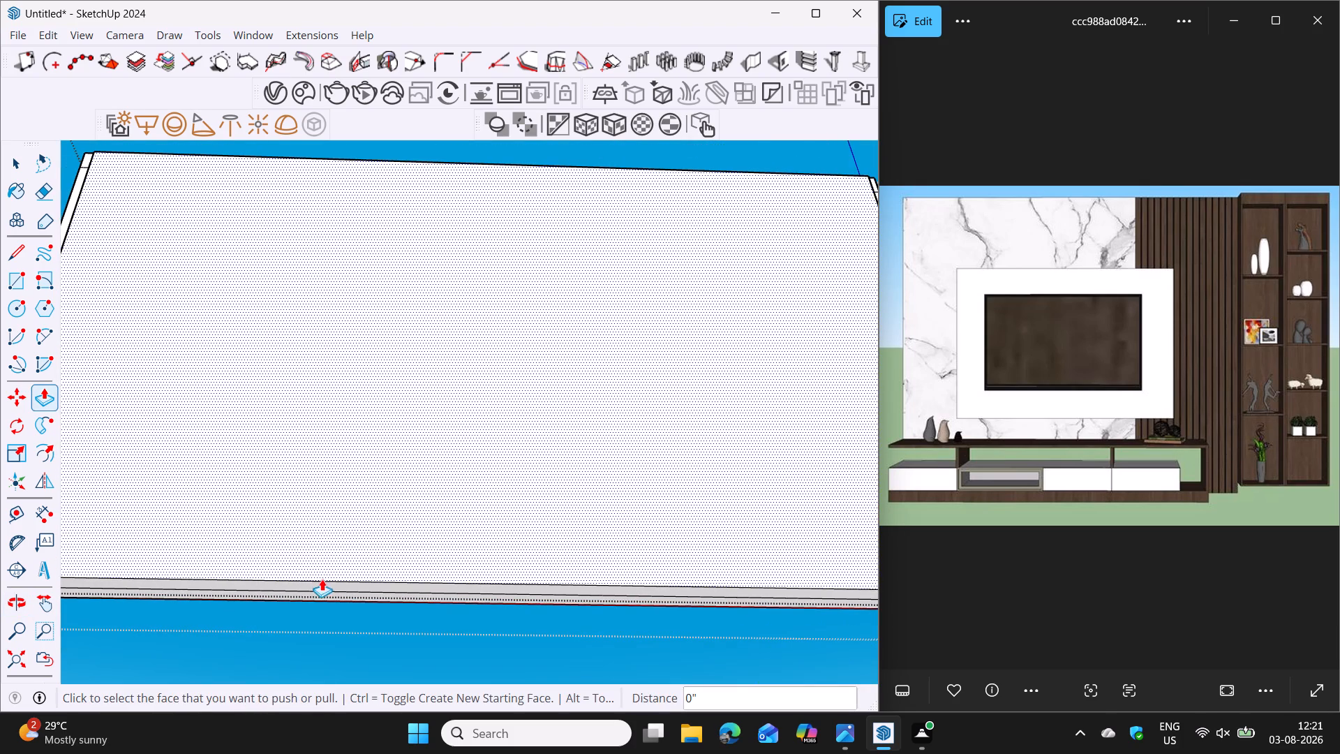
{"action": "double_click", "coordinate": [323, 583]}
Examine the TV panel's recessed back layer and its front face from all sides.
{"action": "scroll", "coordinate": [404, 581], "scroll_direction": "down", "scroll_amount": 2}
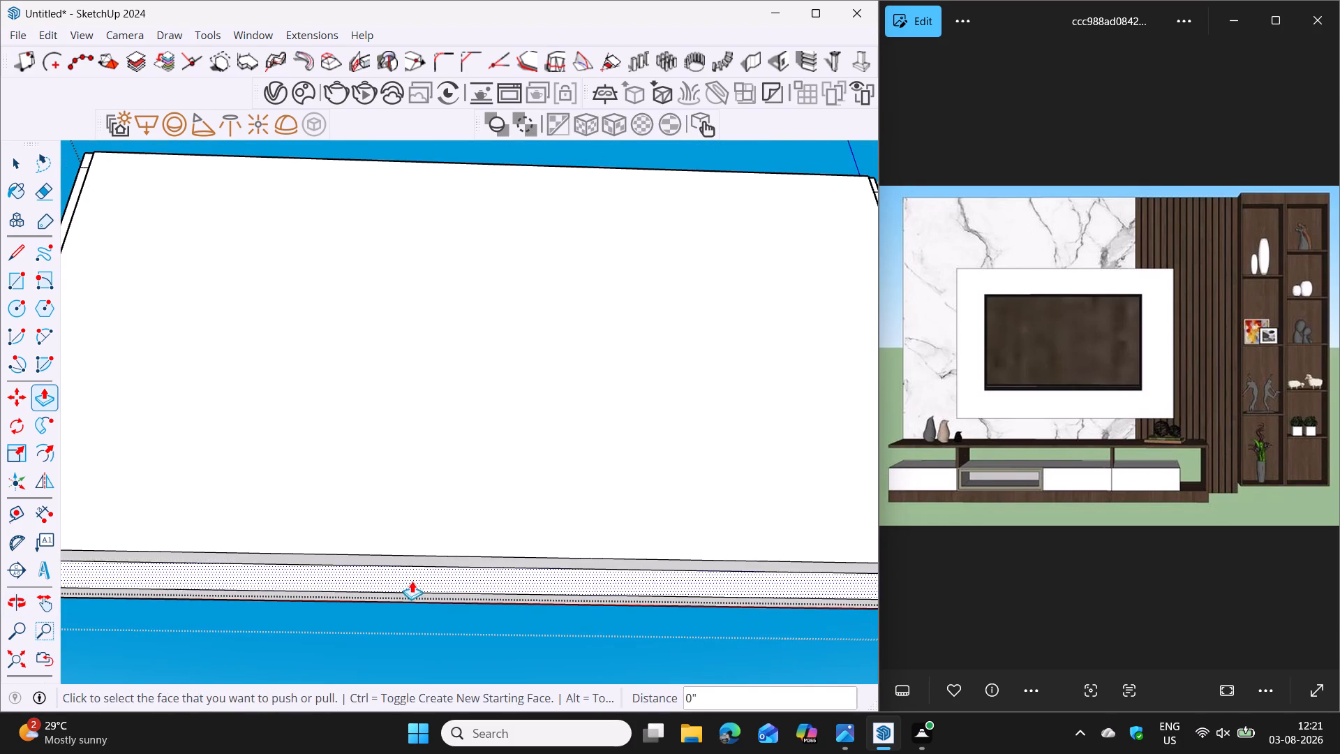
{"action": "scroll", "coordinate": [412, 581], "scroll_direction": "down", "scroll_amount": 8}
{"action": "middle_click_drag", "start_coordinate": [521, 528], "coordinate": [506, 640]}
{"action": "scroll", "coordinate": [541, 558], "scroll_direction": "up", "scroll_amount": 1}
{"action": "middle_click_drag", "start_coordinate": [553, 491], "coordinate": [550, 537], "text": "shift"}
{"action": "middle_click_drag", "start_coordinate": [490, 498], "coordinate": [489, 605]}
{"action": "middle_click_drag", "start_coordinate": [431, 519], "coordinate": [543, 611]}
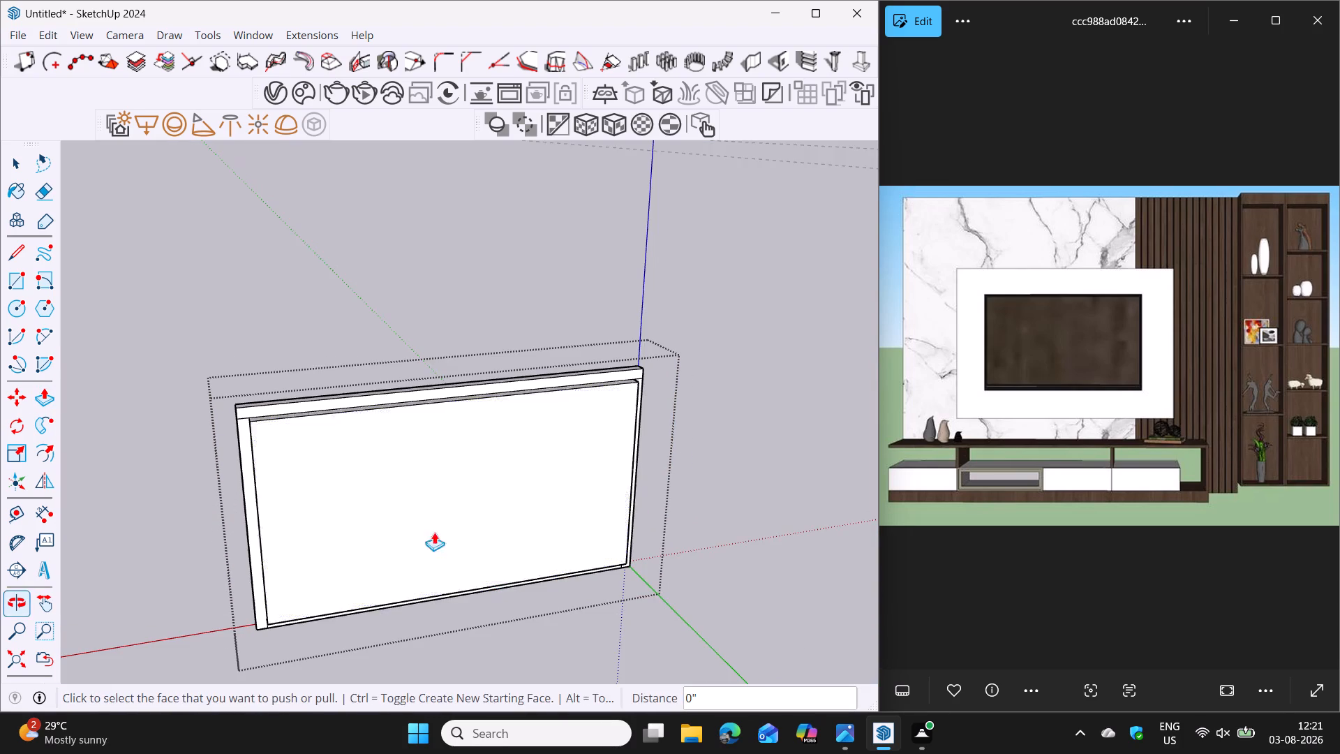
{"action": "middle_click_drag", "start_coordinate": [394, 501], "coordinate": [375, 511]}
{"action": "scroll", "coordinate": [310, 471], "scroll_direction": "up", "scroll_amount": 6}
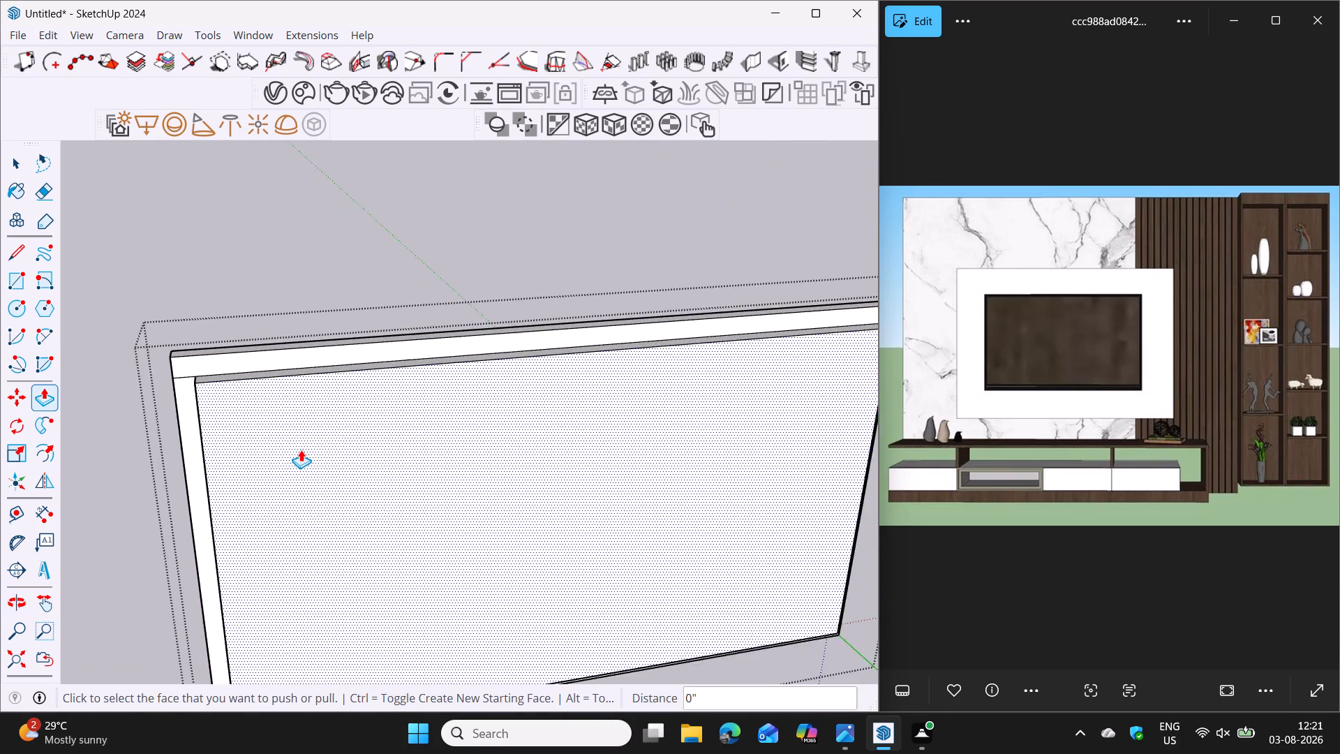
{"action": "scroll", "coordinate": [301, 450], "scroll_direction": "up", "scroll_amount": 2}
{"action": "scroll", "coordinate": [322, 448], "scroll_direction": "down", "scroll_amount": 3}
{"action": "middle_click_drag", "start_coordinate": [313, 450], "coordinate": [454, 415]}
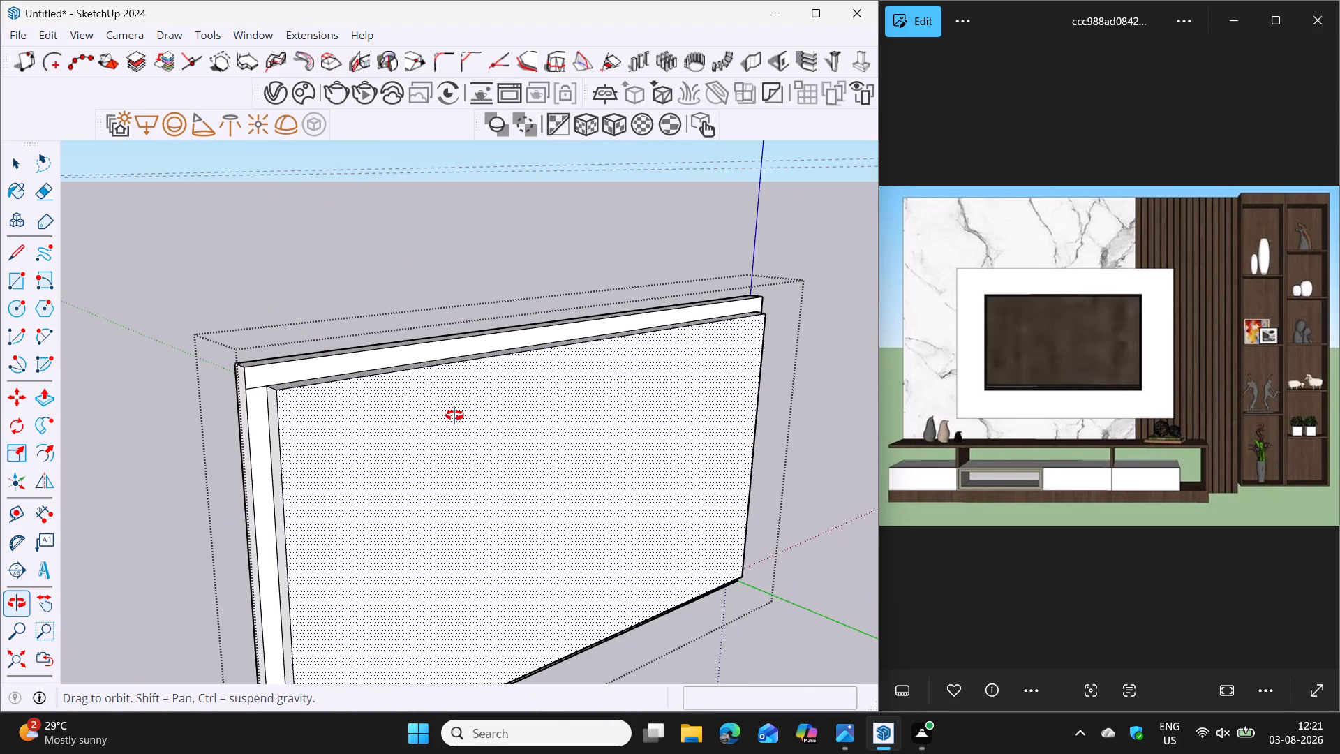
{"action": "middle_click_drag", "start_coordinate": [454, 415], "coordinate": [288, 431]}
{"action": "middle_click_drag", "start_coordinate": [681, 439], "coordinate": [502, 425], "text": "shift"}
{"action": "middle_click_drag", "start_coordinate": [578, 427], "coordinate": [406, 399]}
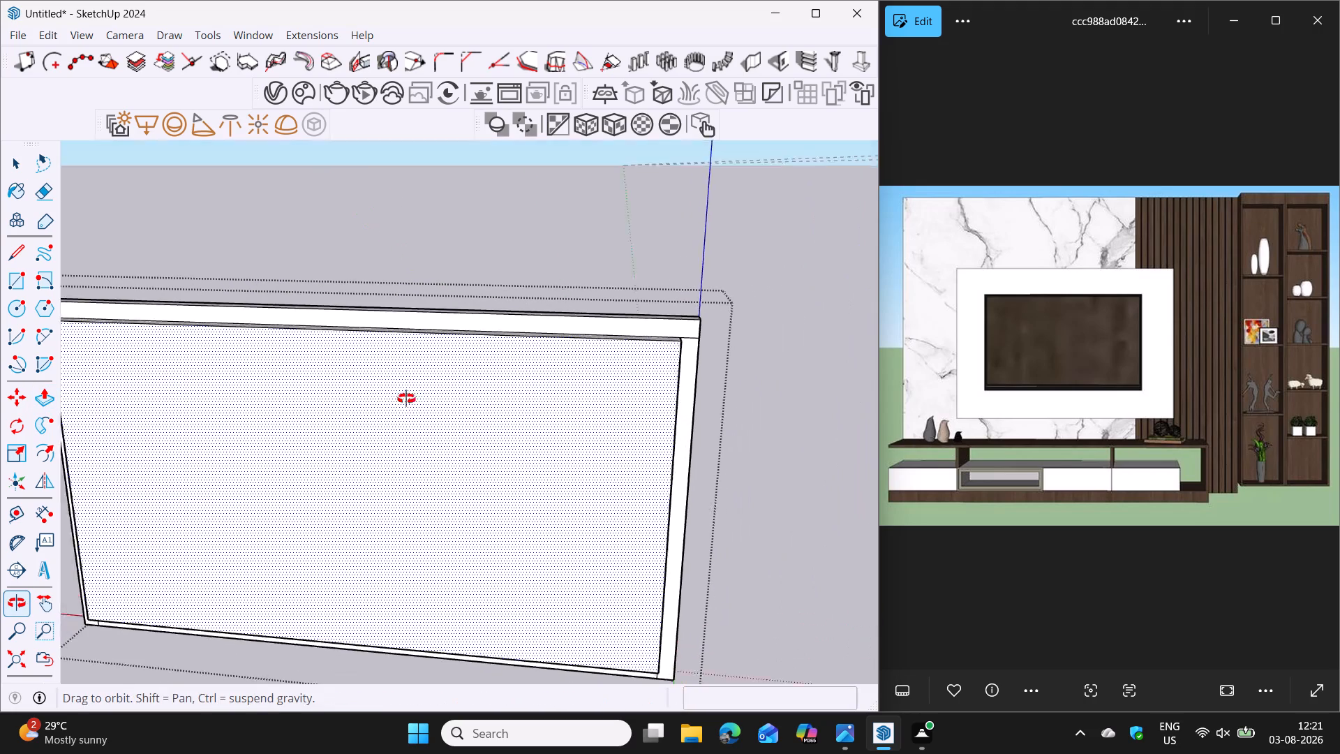
{"action": "middle_click_drag", "start_coordinate": [406, 399], "coordinate": [399, 392]}
{"action": "middle_click_drag", "start_coordinate": [465, 526], "coordinate": [524, 448], "text": "shift"}
{"action": "middle_click_drag", "start_coordinate": [520, 485], "coordinate": [630, 363]}
{"action": "middle_click_drag", "start_coordinate": [627, 378], "coordinate": [456, 398]}
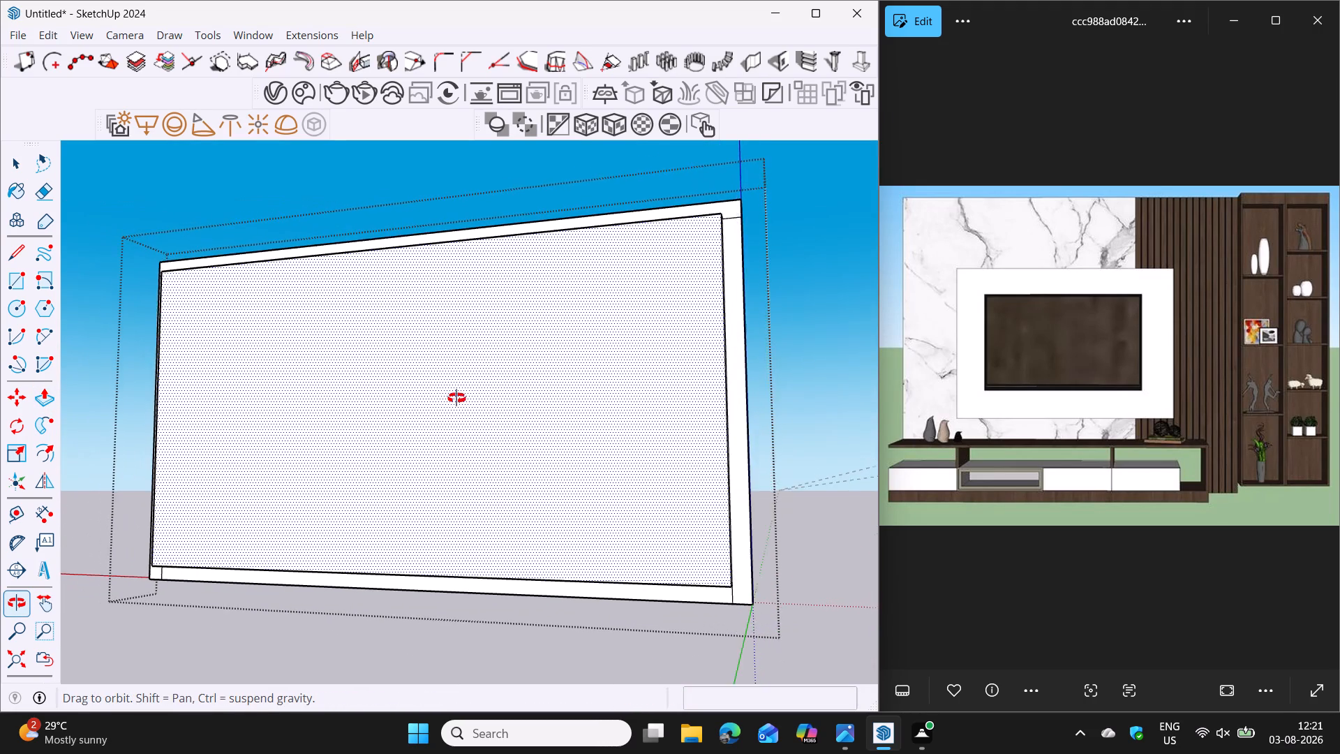
{"action": "middle_click_drag", "start_coordinate": [456, 398], "coordinate": [351, 406]}
{"action": "middle_click_drag", "start_coordinate": [604, 413], "coordinate": [313, 448]}
{"action": "middle_click_drag", "start_coordinate": [531, 448], "coordinate": [381, 450]}
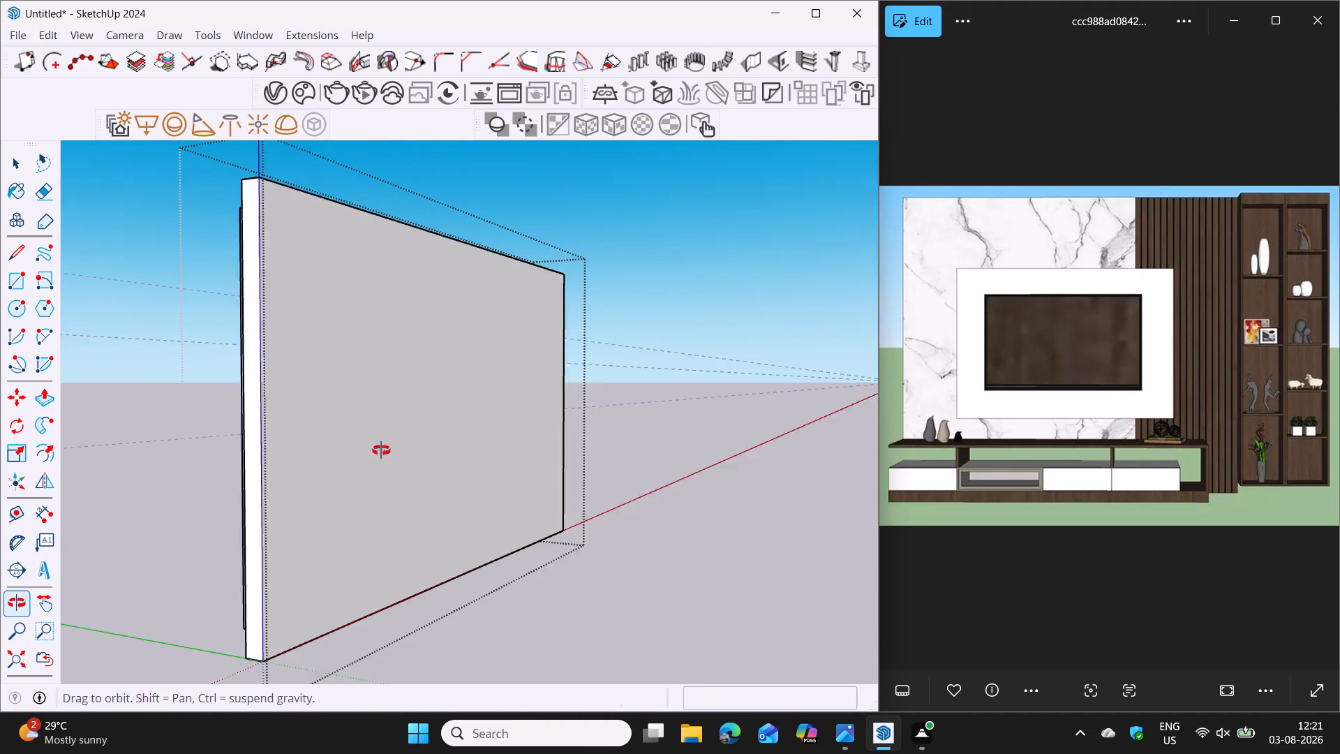
{"action": "middle_click_drag", "start_coordinate": [381, 450], "coordinate": [380, 450]}
Finish editing the TV panel group and close it.
{"action": "key", "text": "space"}
{"action": "scroll", "coordinate": [731, 450], "scroll_direction": "up", "scroll_amount": 3}
{"action": "middle_click_drag", "start_coordinate": [761, 450], "coordinate": [600, 494]}
{"action": "scroll", "coordinate": [598, 494], "scroll_direction": "down", "scroll_amount": 5}
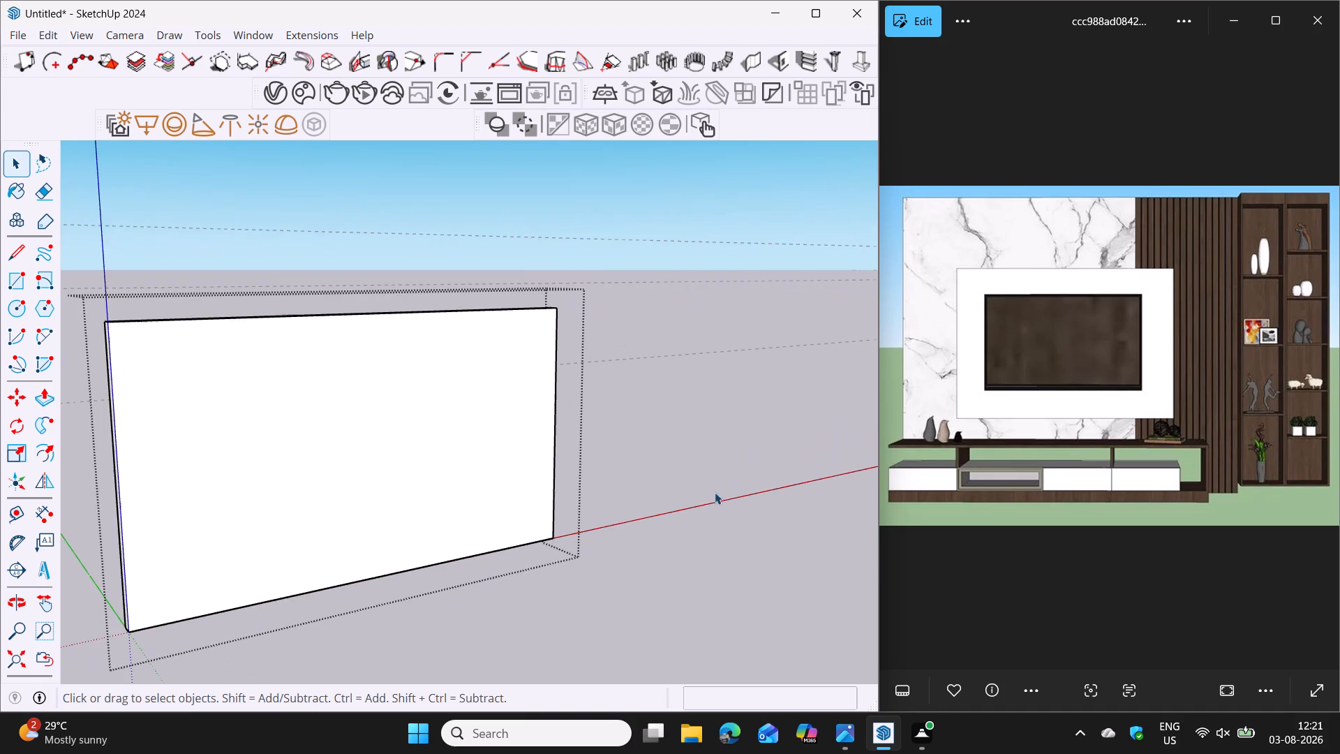
{"action": "middle_click_drag", "start_coordinate": [679, 491], "coordinate": [808, 496], "text": "shift"}
{"action": "scroll", "coordinate": [680, 491], "scroll_direction": "down", "scroll_amount": 1, "text": "shift"}
{"action": "scroll", "coordinate": [791, 498], "scroll_direction": "up", "scroll_amount": 1, "text": "shift"}
{"action": "scroll", "coordinate": [376, 458], "scroll_direction": "down", "scroll_amount": 2}
{"action": "scroll", "coordinate": [710, 456], "scroll_direction": "down", "scroll_amount": 1}
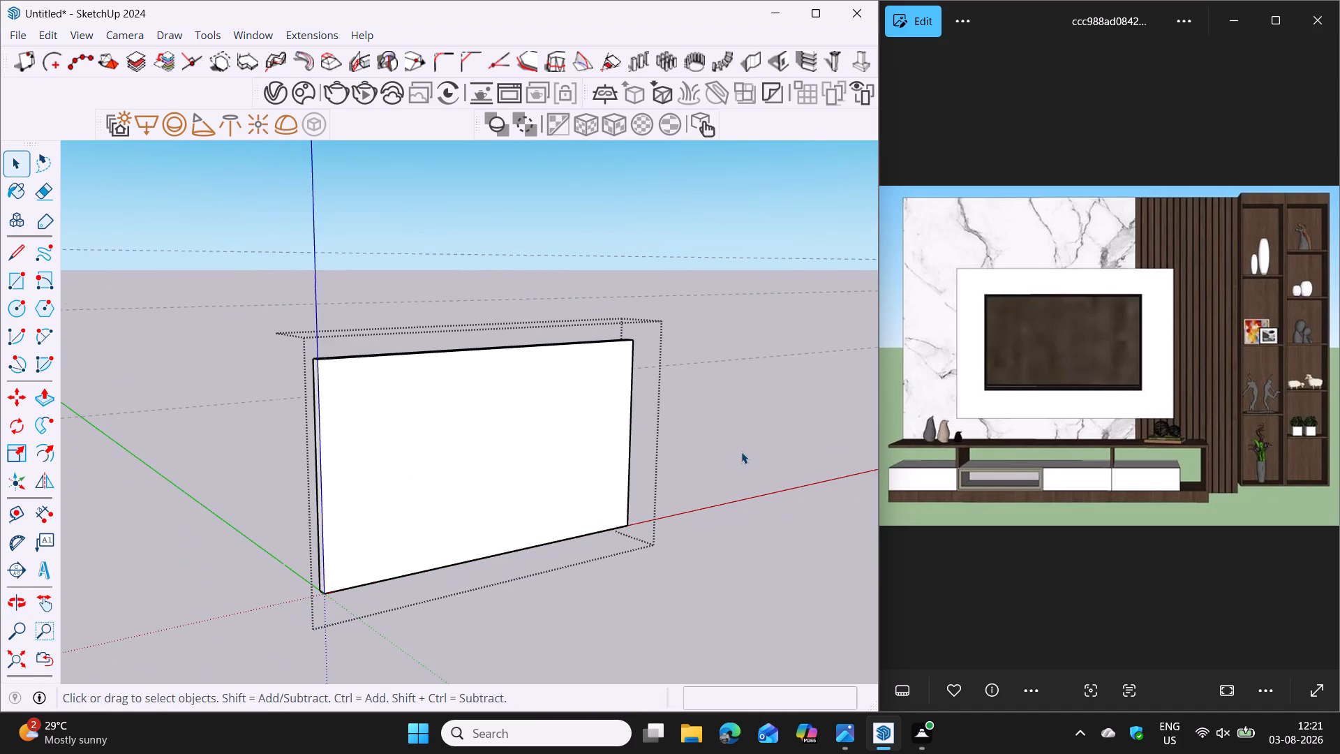
{"action": "left_click", "coordinate": [742, 451]}
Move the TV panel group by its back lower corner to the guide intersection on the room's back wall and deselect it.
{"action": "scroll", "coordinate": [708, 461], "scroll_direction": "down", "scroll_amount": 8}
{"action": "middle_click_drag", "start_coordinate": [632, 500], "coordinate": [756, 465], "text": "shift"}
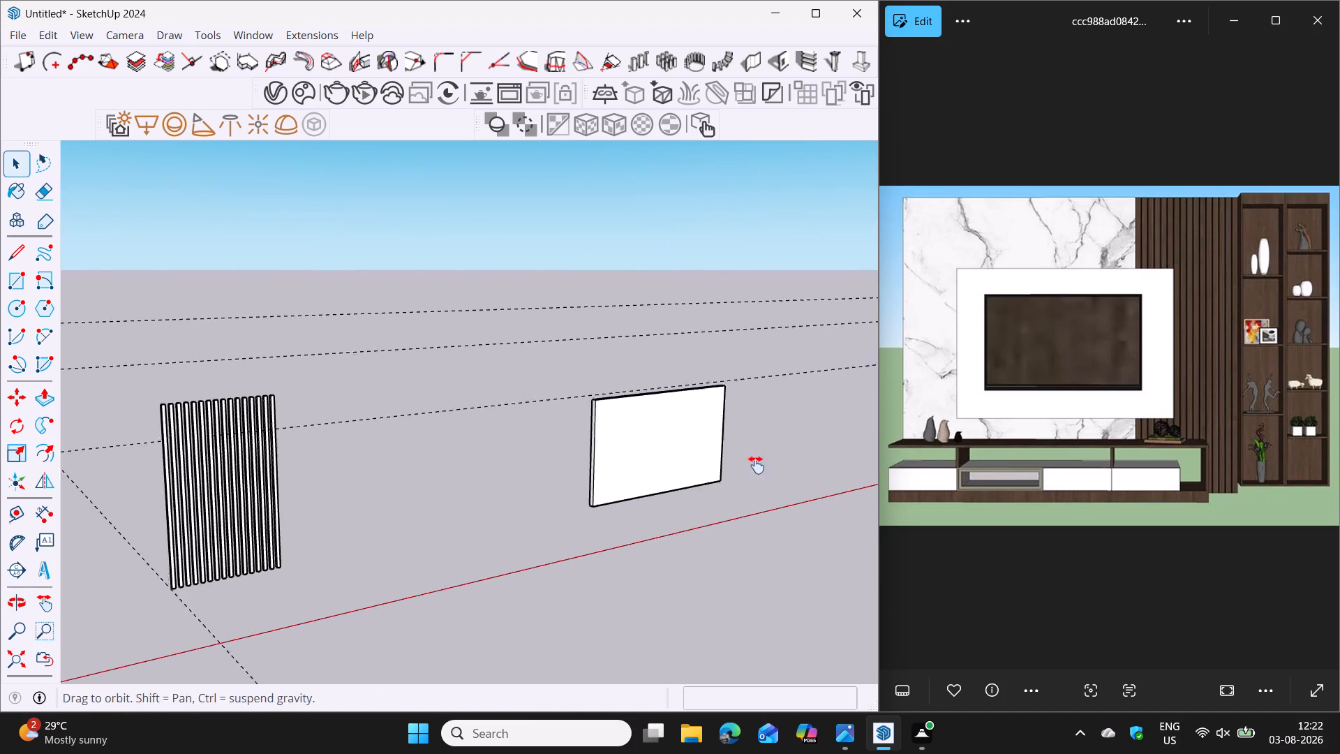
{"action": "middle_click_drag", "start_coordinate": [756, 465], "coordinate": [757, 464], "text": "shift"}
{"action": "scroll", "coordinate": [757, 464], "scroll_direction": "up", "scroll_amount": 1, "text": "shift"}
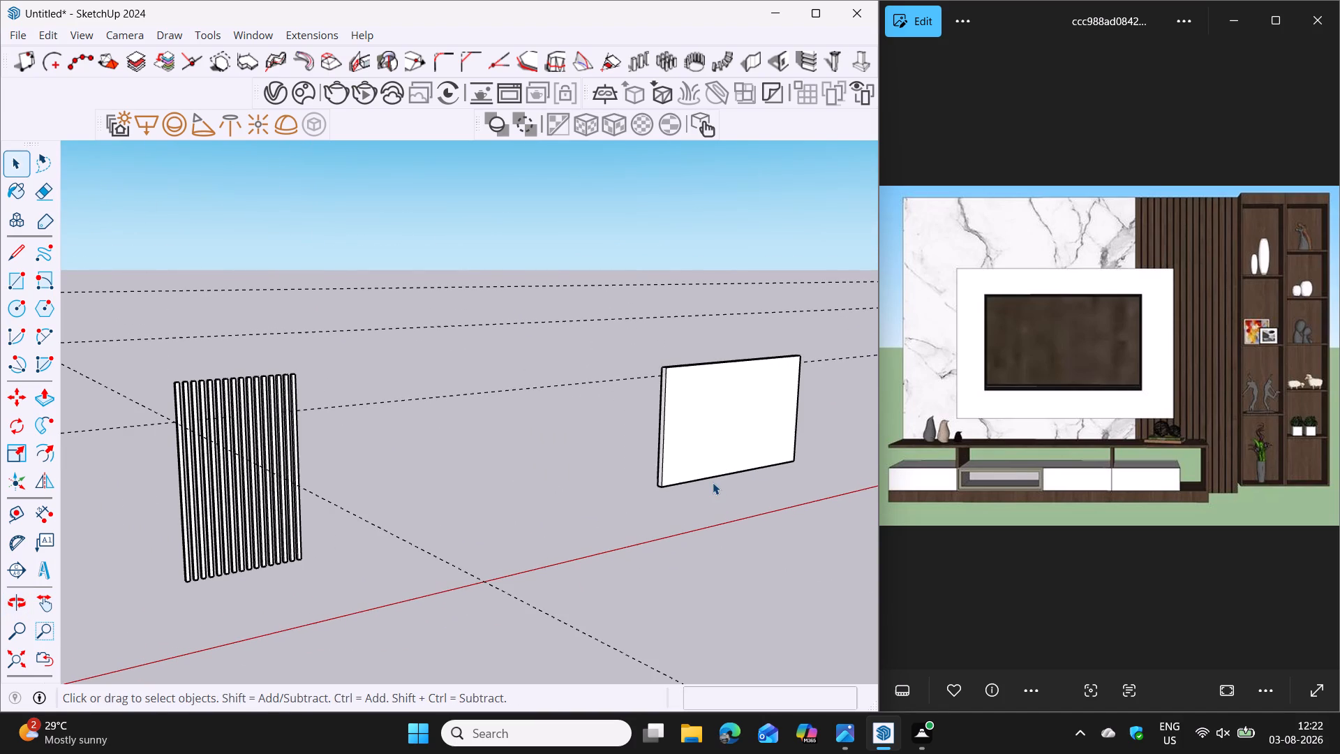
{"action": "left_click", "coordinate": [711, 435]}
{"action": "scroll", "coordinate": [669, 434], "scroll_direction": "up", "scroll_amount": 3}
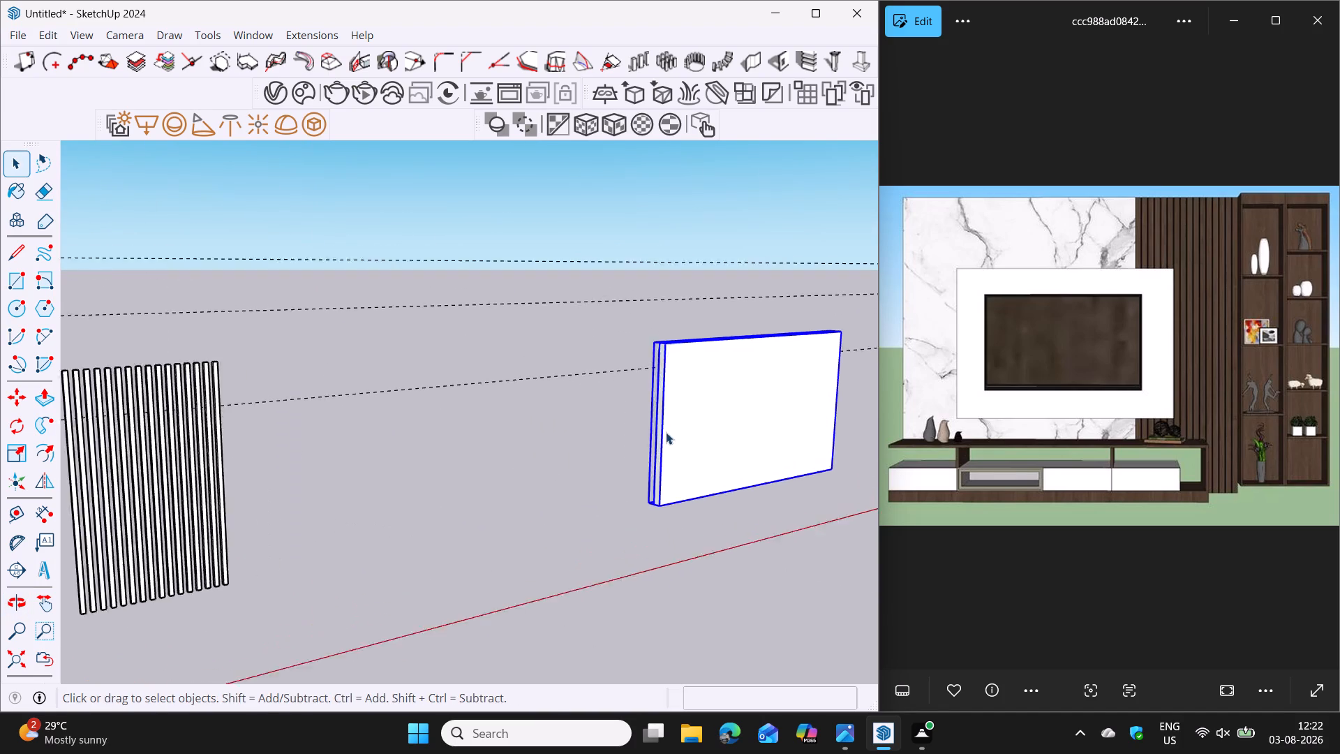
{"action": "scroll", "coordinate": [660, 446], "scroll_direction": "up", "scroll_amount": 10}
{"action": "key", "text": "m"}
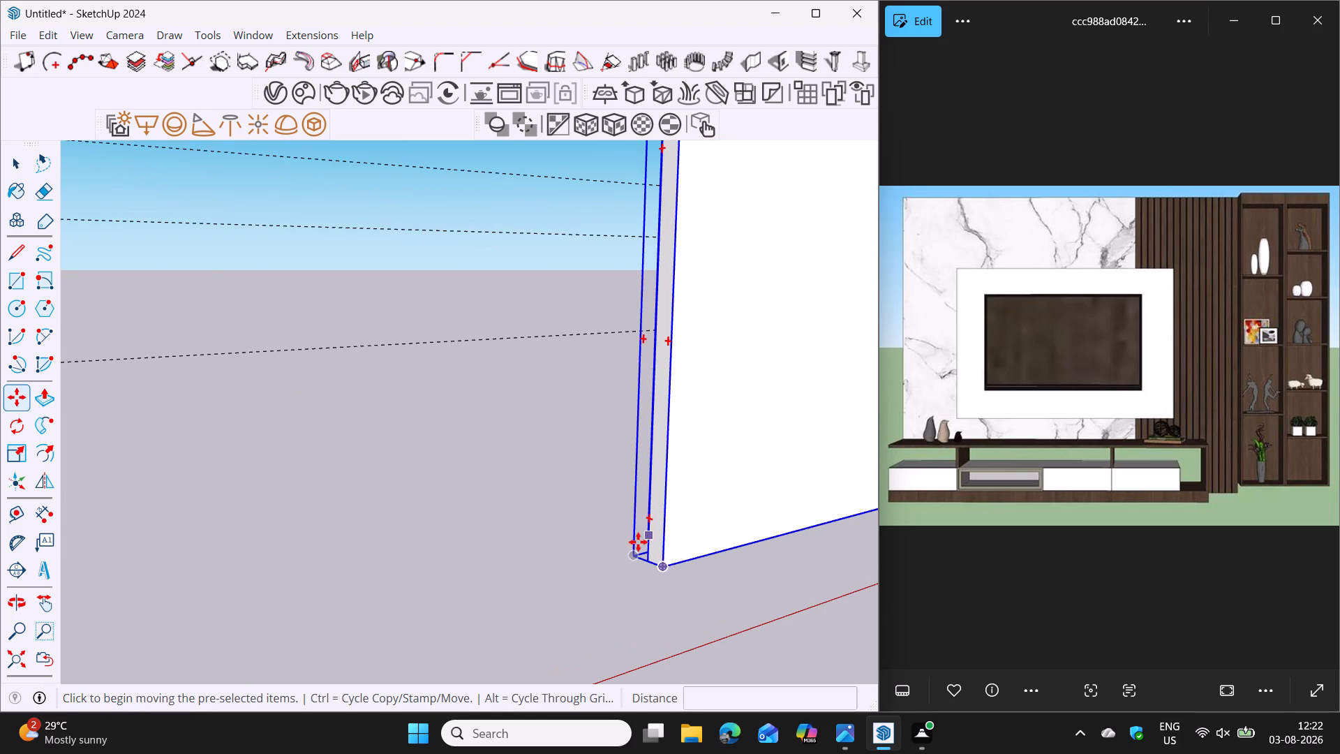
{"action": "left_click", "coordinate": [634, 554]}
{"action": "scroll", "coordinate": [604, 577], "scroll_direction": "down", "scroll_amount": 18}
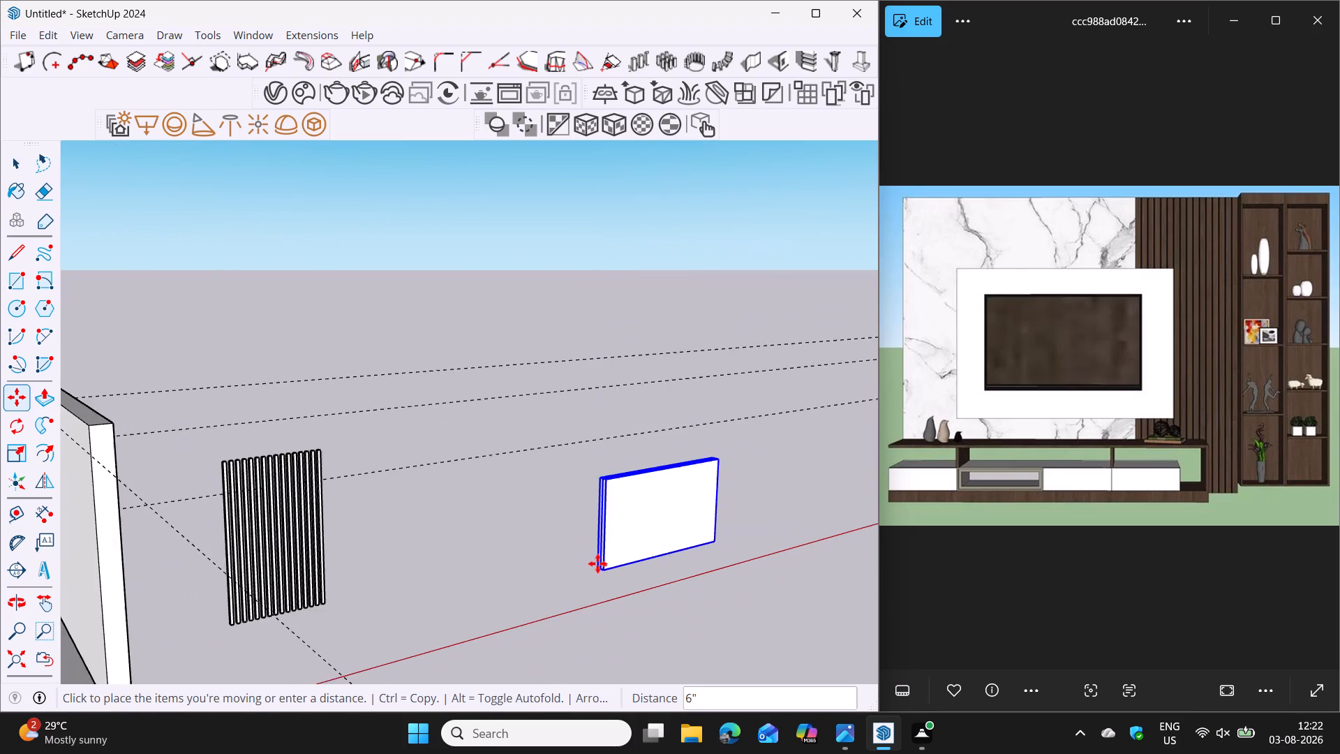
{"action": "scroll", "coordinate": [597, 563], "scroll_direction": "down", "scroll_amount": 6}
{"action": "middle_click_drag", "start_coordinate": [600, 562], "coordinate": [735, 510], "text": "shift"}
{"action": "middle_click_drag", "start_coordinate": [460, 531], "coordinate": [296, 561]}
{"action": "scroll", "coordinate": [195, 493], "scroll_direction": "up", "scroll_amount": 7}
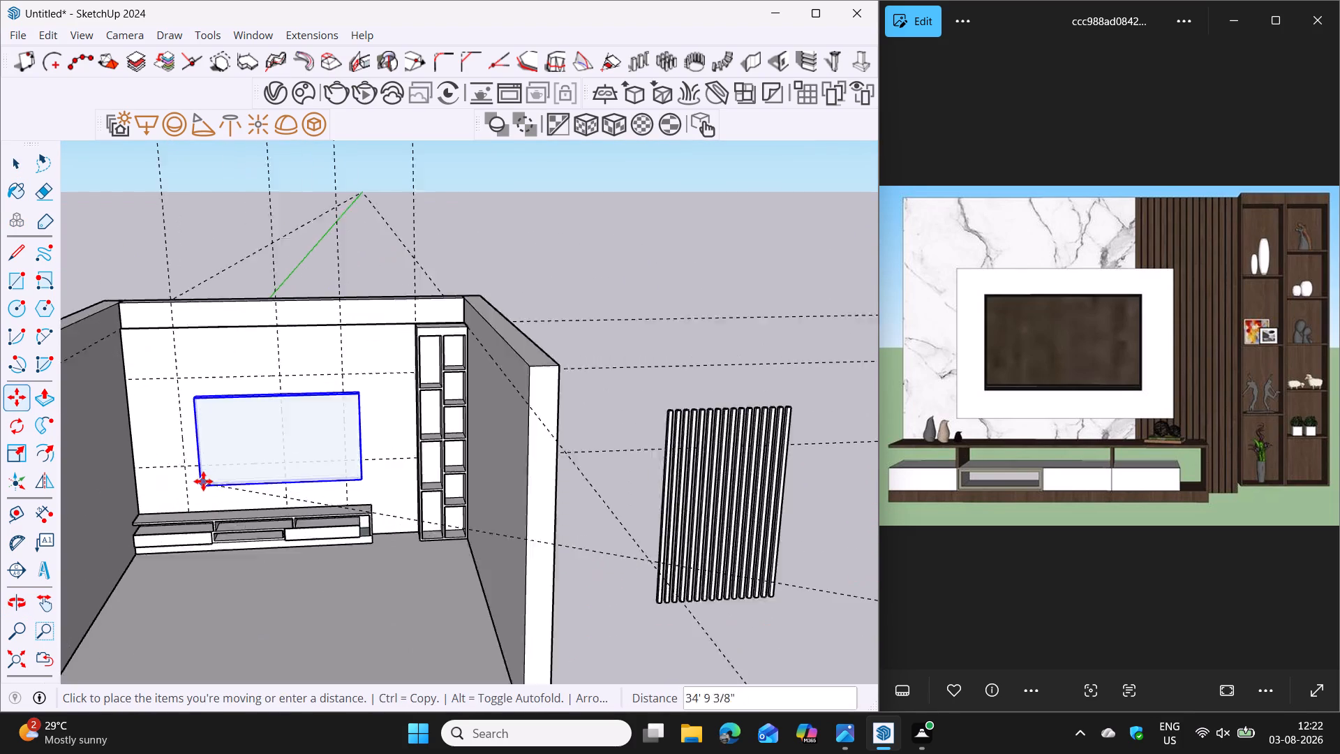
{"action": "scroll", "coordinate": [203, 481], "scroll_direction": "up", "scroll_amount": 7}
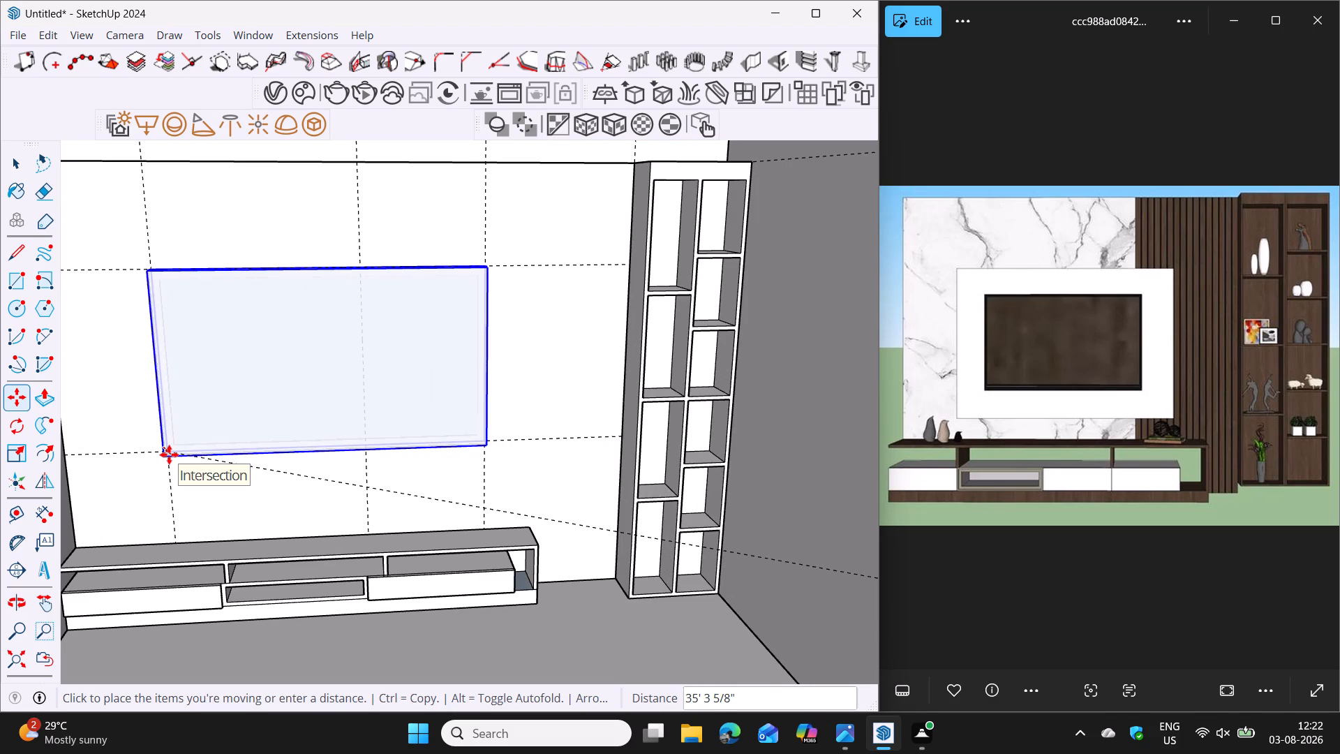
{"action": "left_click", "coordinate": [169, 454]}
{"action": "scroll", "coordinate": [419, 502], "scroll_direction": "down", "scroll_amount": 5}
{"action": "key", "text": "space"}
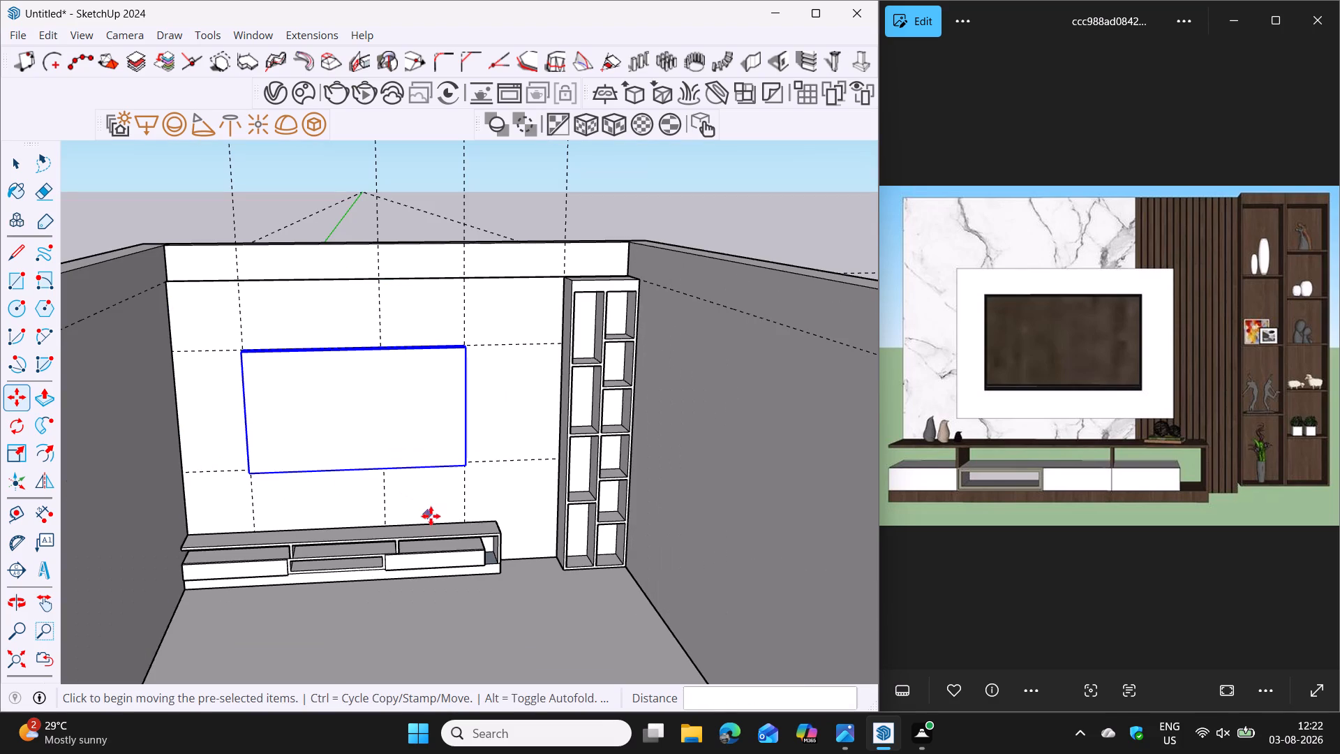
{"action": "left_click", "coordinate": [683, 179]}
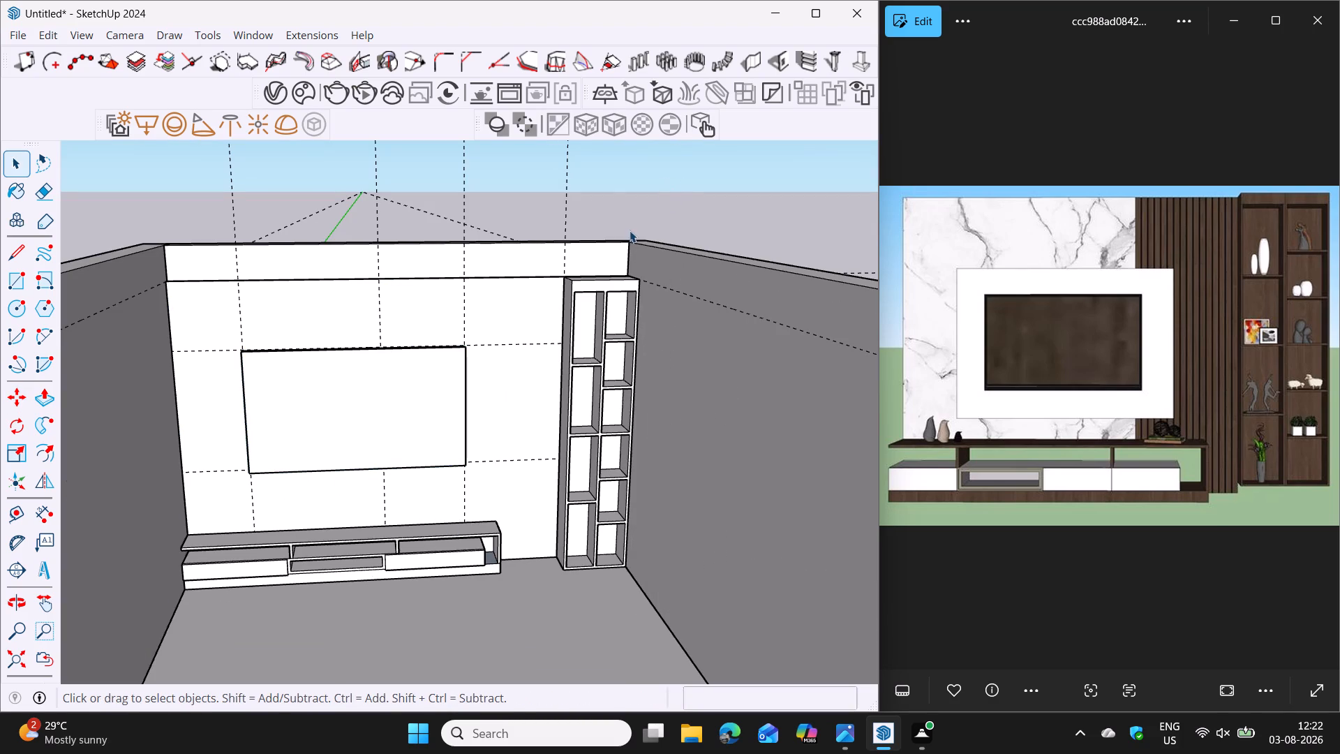
Move the TV panel group from the back wall to the open area beyond the vertical slats, about 34' 9" away.
{"action": "middle_click_drag", "start_coordinate": [630, 230], "coordinate": [576, 468]}
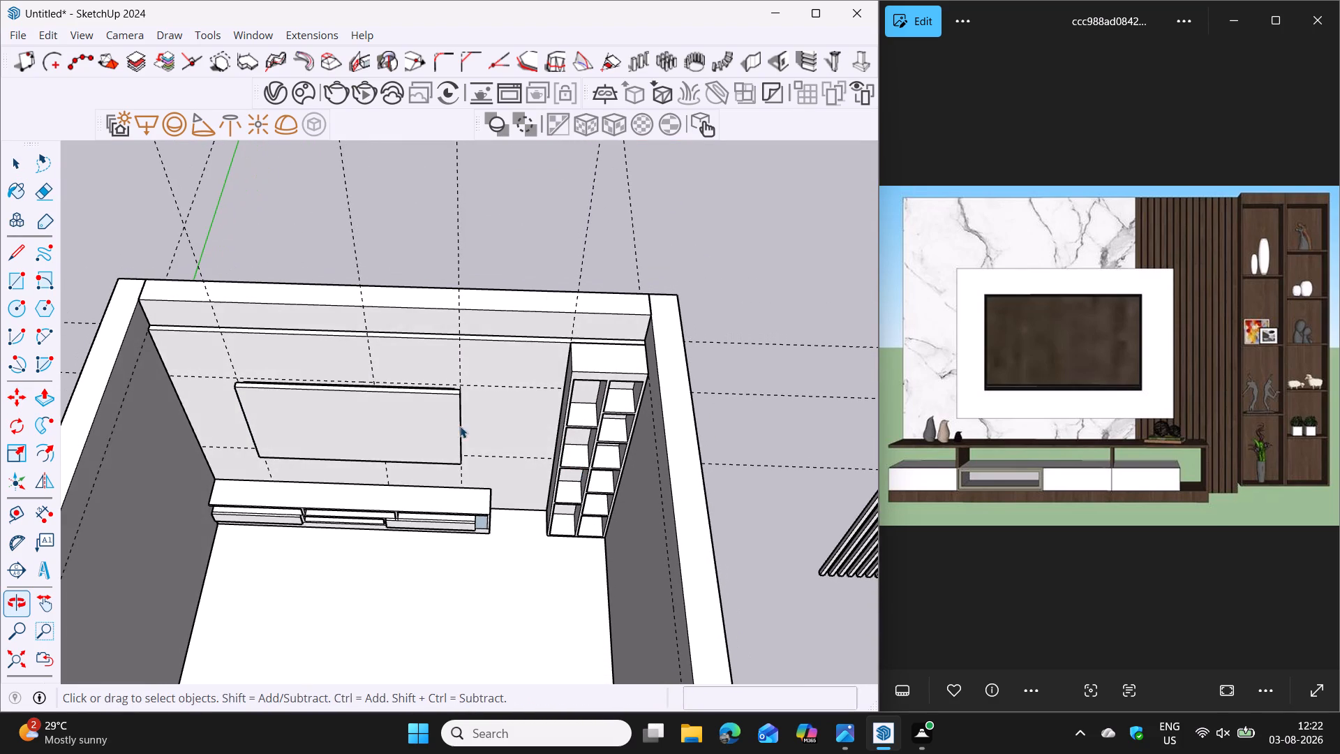
{"action": "scroll", "coordinate": [448, 409], "scroll_direction": "up", "scroll_amount": 3}
{"action": "middle_click_drag", "start_coordinate": [443, 384], "coordinate": [447, 448]}
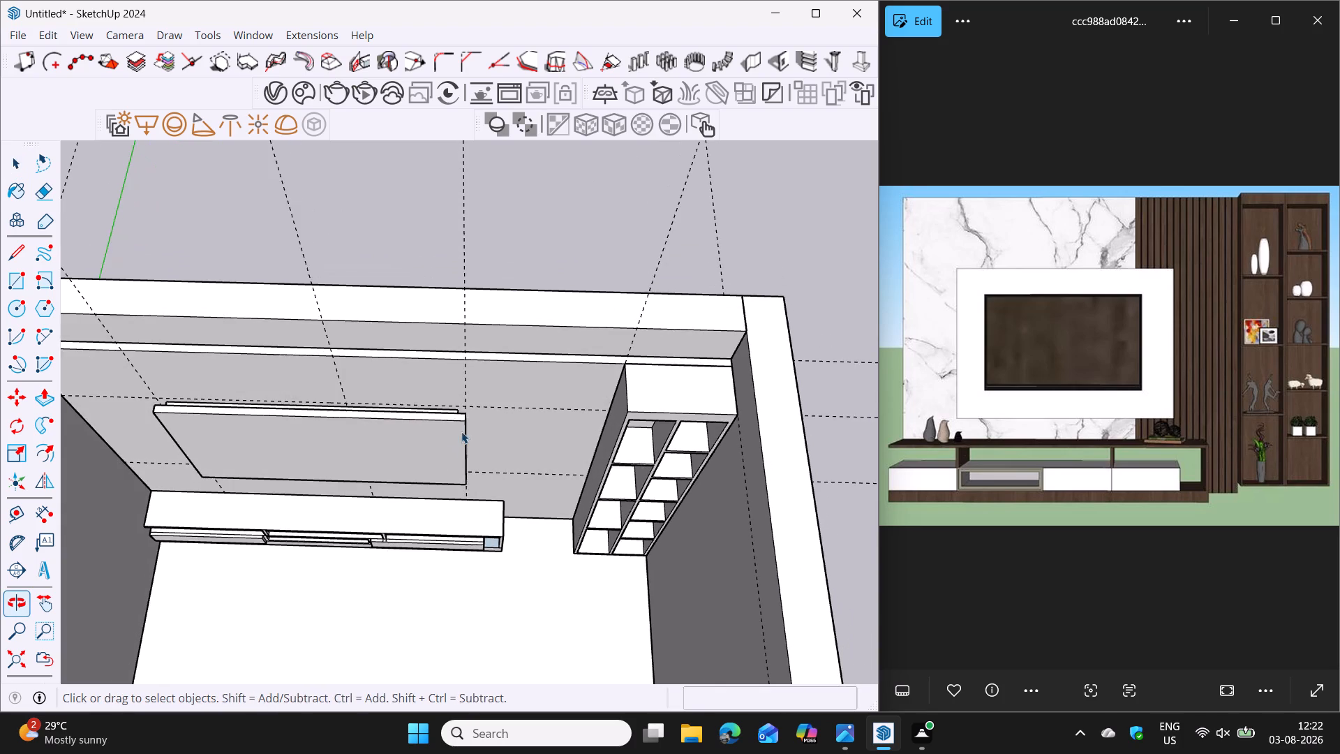
{"action": "scroll", "coordinate": [463, 424], "scroll_direction": "up", "scroll_amount": 7}
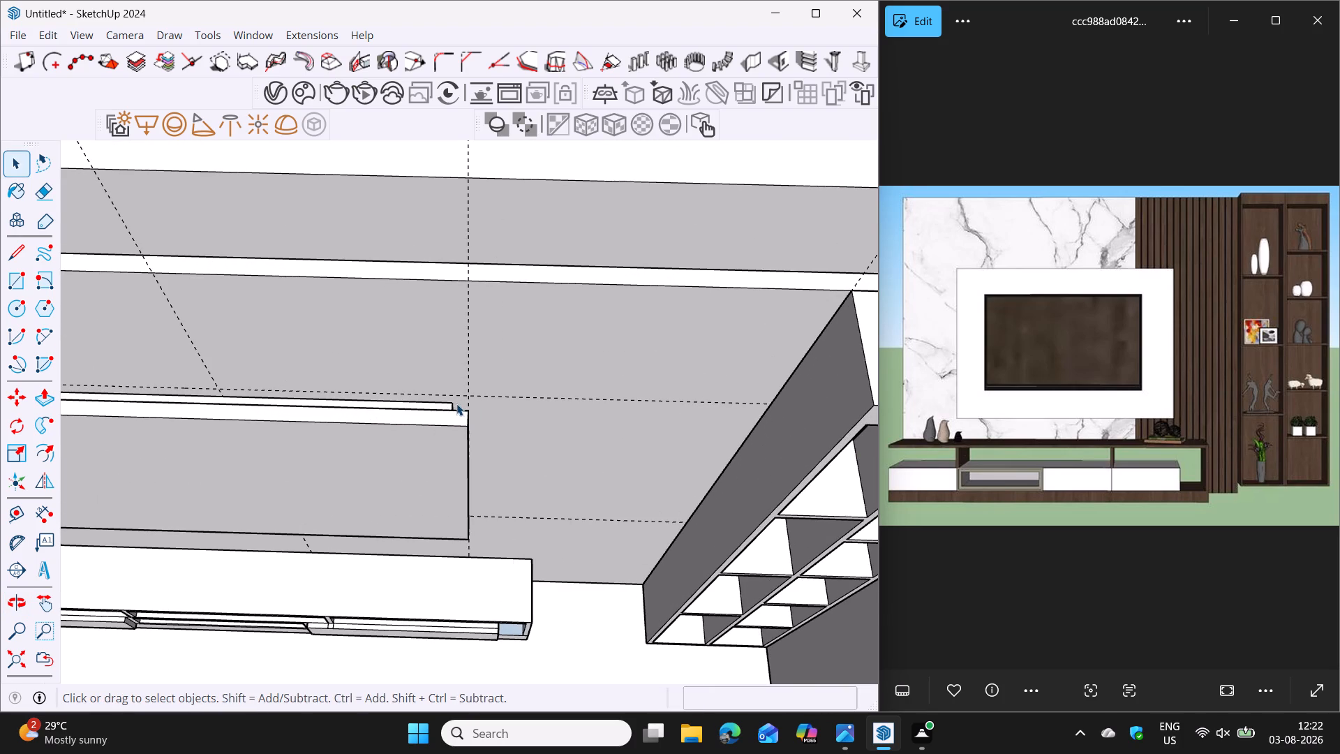
{"action": "scroll", "coordinate": [456, 404], "scroll_direction": "up", "scroll_amount": 1}
{"action": "key", "text": "m"}
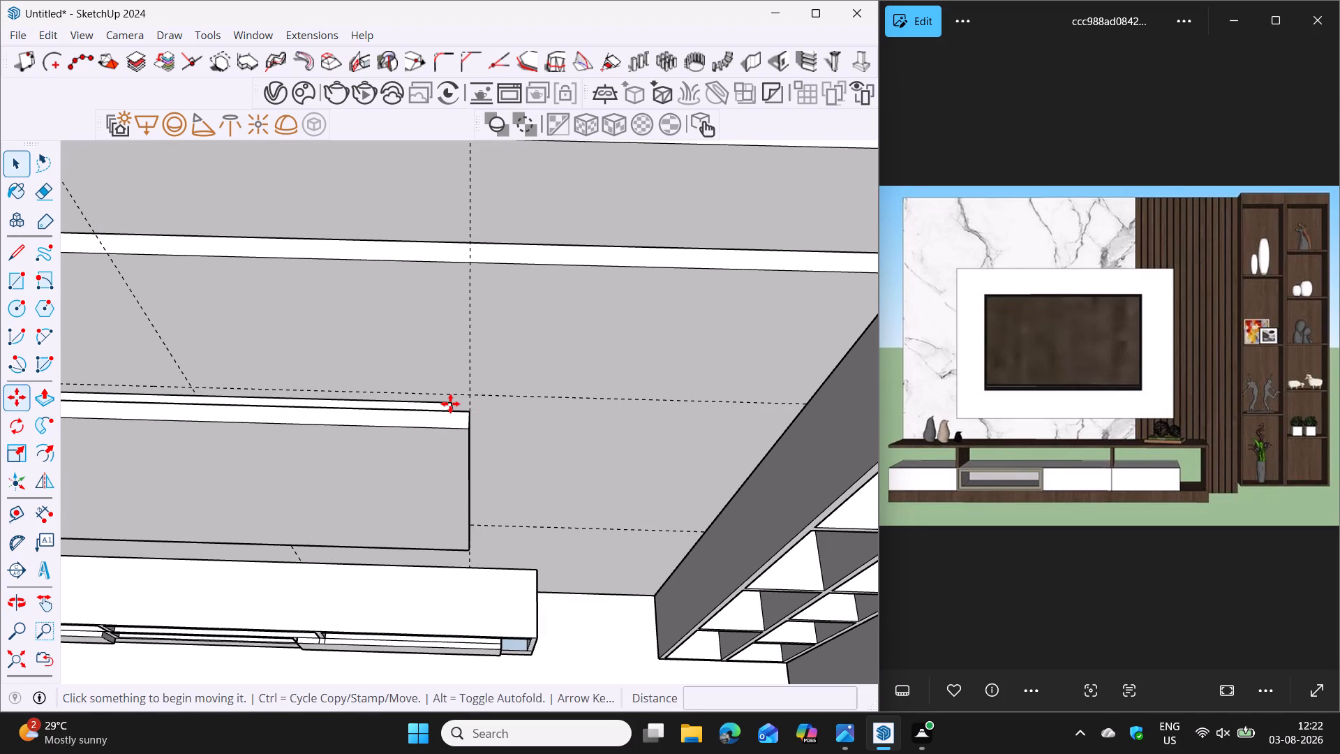
{"action": "left_click", "coordinate": [451, 403]}
{"action": "scroll", "coordinate": [461, 490], "scroll_direction": "down", "scroll_amount": 5}
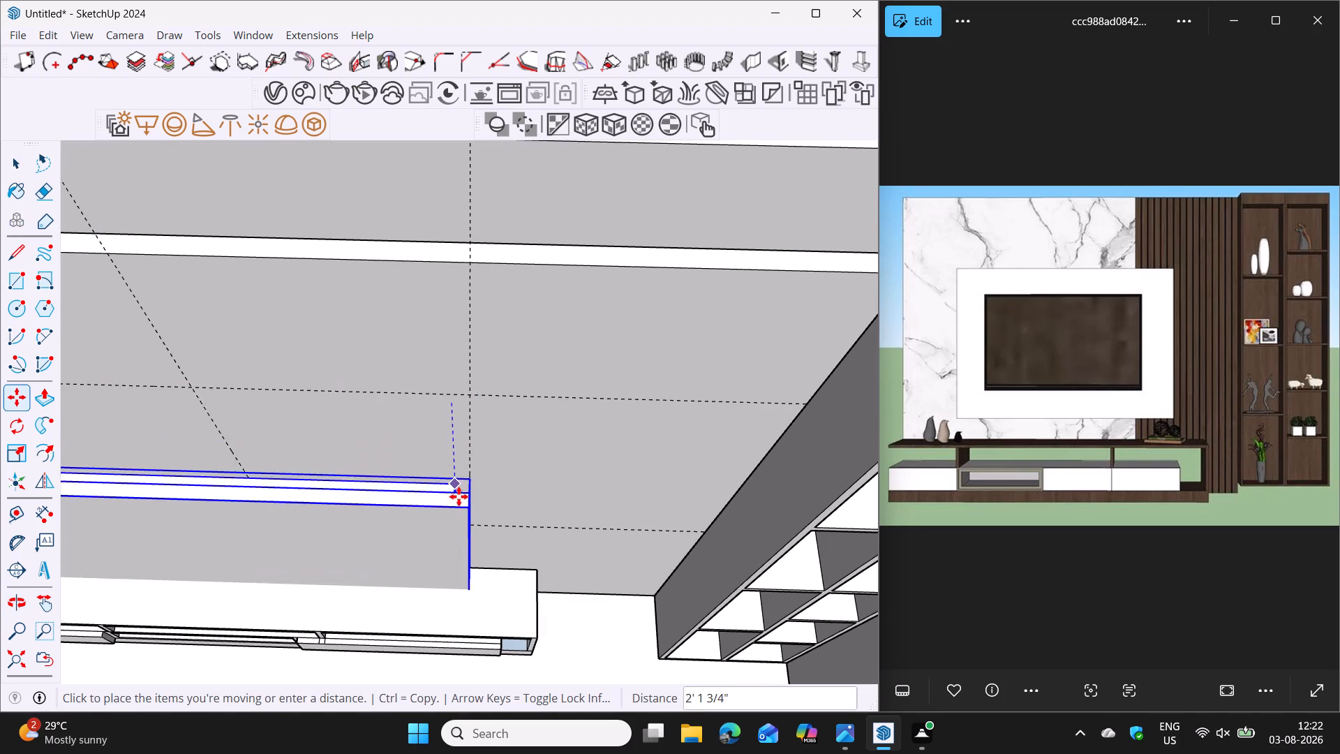
{"action": "scroll", "coordinate": [456, 542], "scroll_direction": "down", "scroll_amount": 5}
{"action": "middle_click_drag", "start_coordinate": [430, 640], "coordinate": [542, 327], "text": "shift"}
{"action": "scroll", "coordinate": [552, 445], "scroll_direction": "down", "scroll_amount": 3}
{"action": "middle_click_drag", "start_coordinate": [557, 610], "coordinate": [557, 414], "text": "shift"}
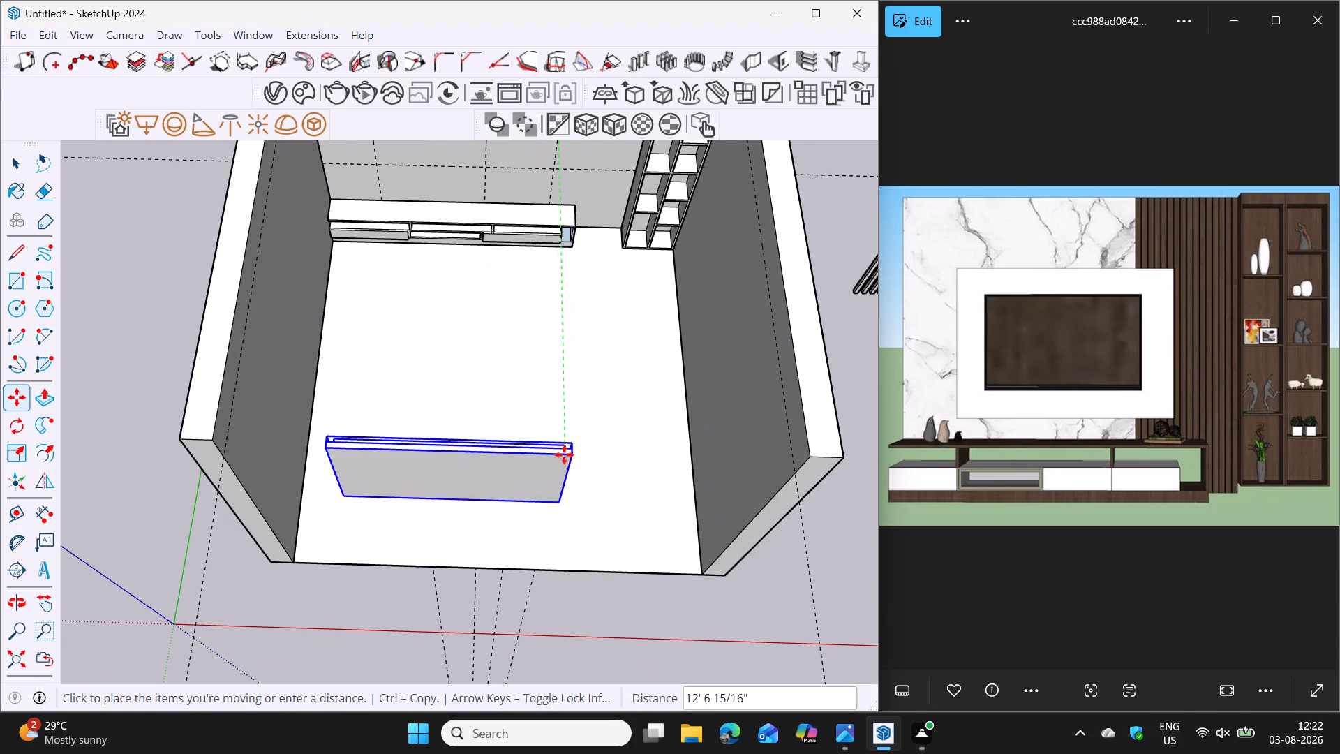
{"action": "middle_click_drag", "start_coordinate": [588, 562], "coordinate": [618, 318]}
{"action": "scroll", "coordinate": [633, 343], "scroll_direction": "down", "scroll_amount": 8}
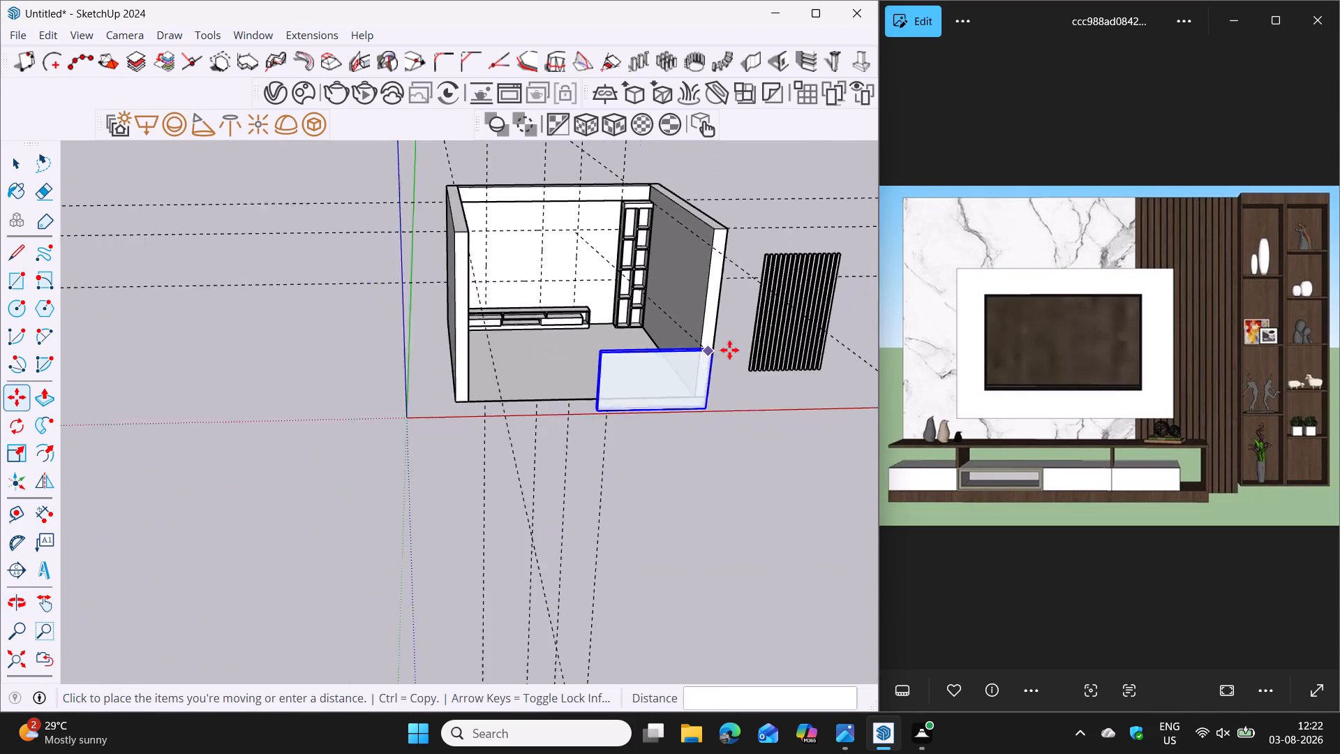
{"action": "scroll", "coordinate": [729, 350], "scroll_direction": "down", "scroll_amount": 1}
{"action": "middle_click_drag", "start_coordinate": [796, 337], "coordinate": [539, 351], "text": "shift"}
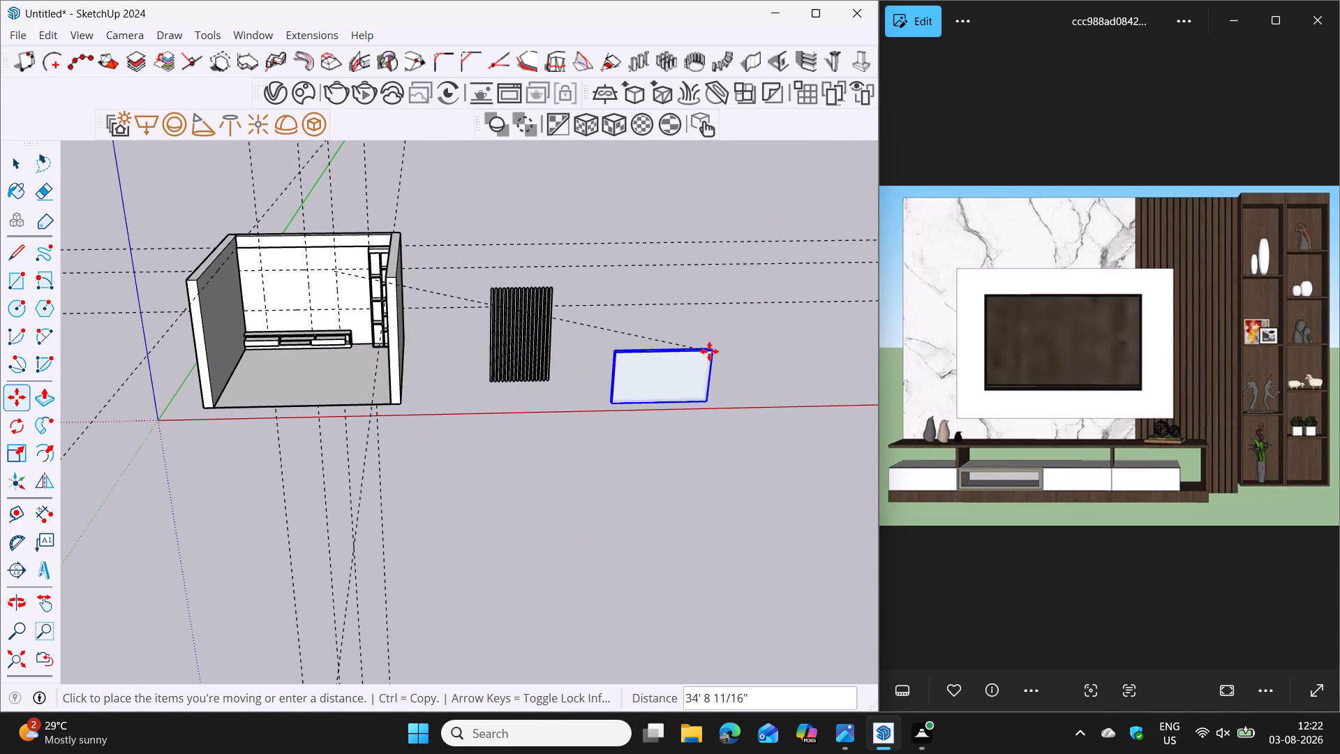
{"action": "left_click", "coordinate": [709, 351]}
{"action": "key", "text": "space"}
Group all the vertical slats into a single group and deselect it.
{"action": "left_click", "coordinate": [528, 335]}
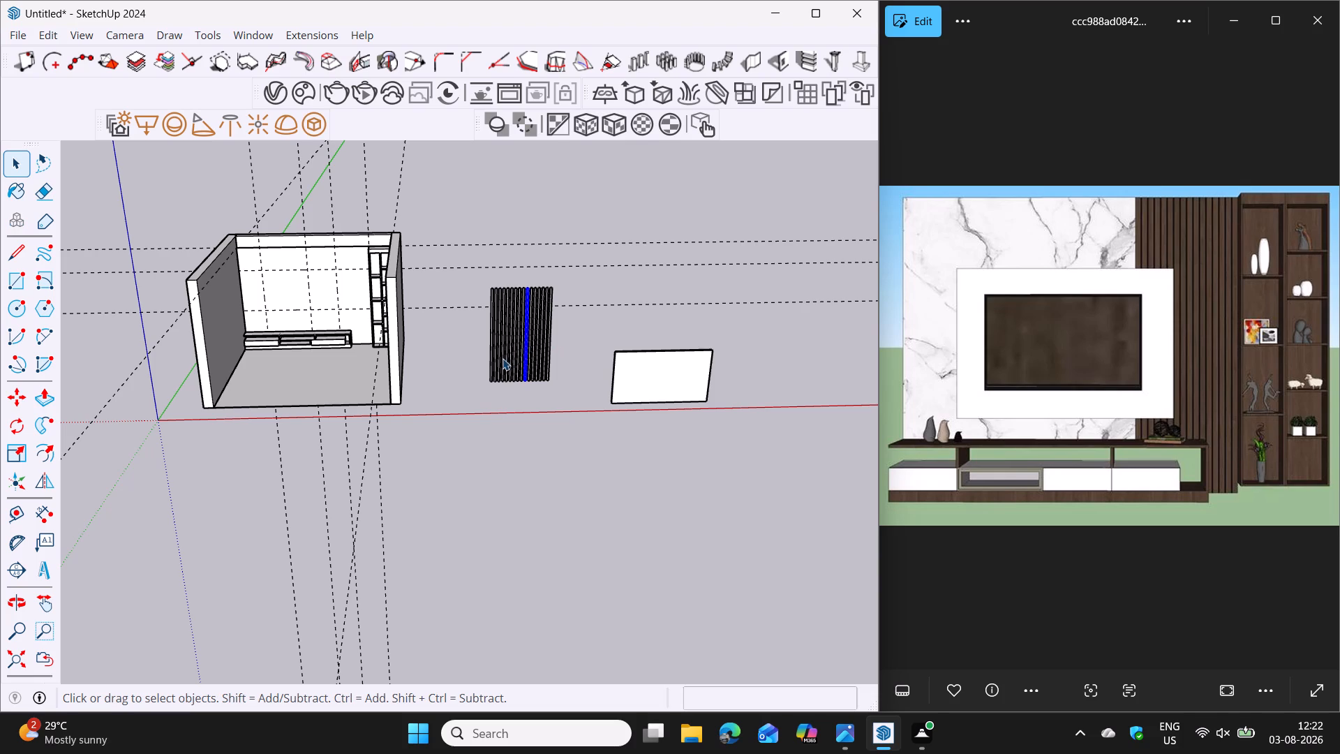
{"action": "left_click", "coordinate": [500, 361]}
{"action": "double_click", "coordinate": [496, 367]}
{"action": "left_click", "coordinate": [599, 304]}
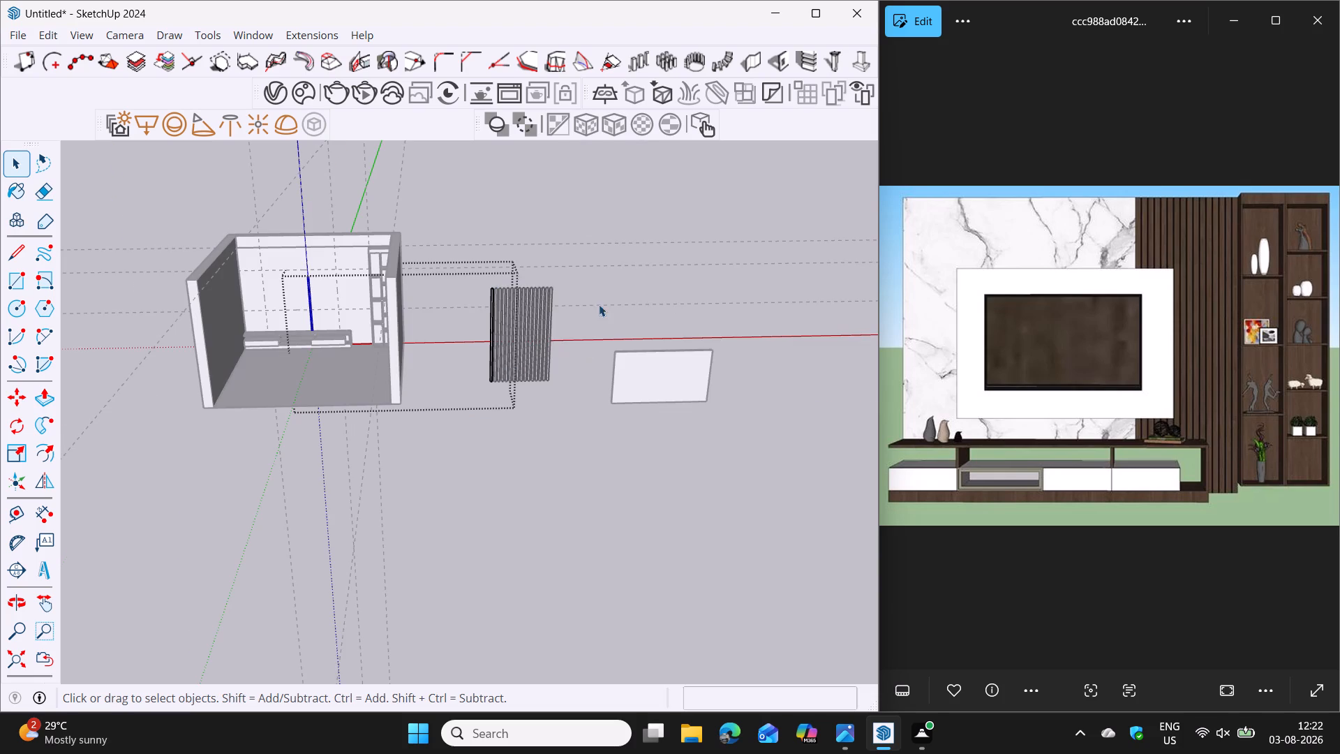
{"action": "left_click_drag", "start_coordinate": [476, 265], "coordinate": [574, 417]}
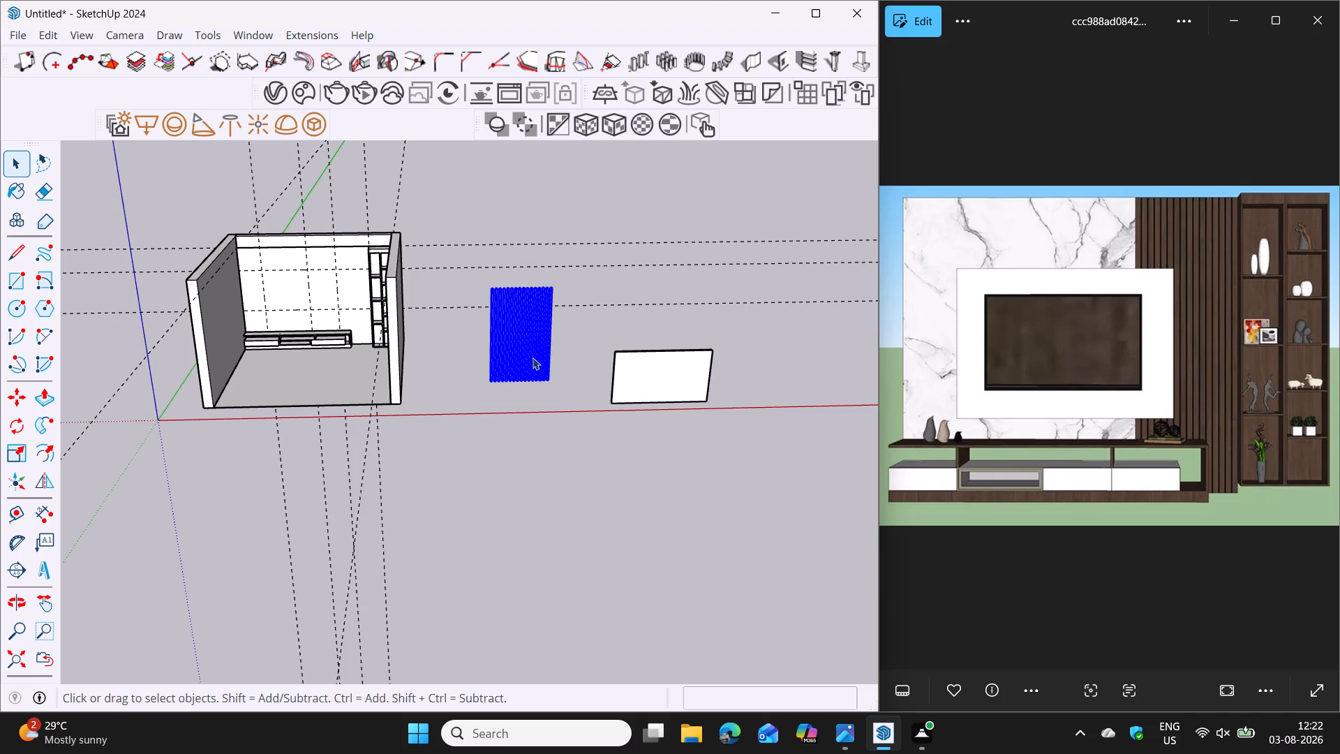
{"action": "right_click", "coordinate": [532, 356]}
{"action": "left_click", "coordinate": [621, 187]}
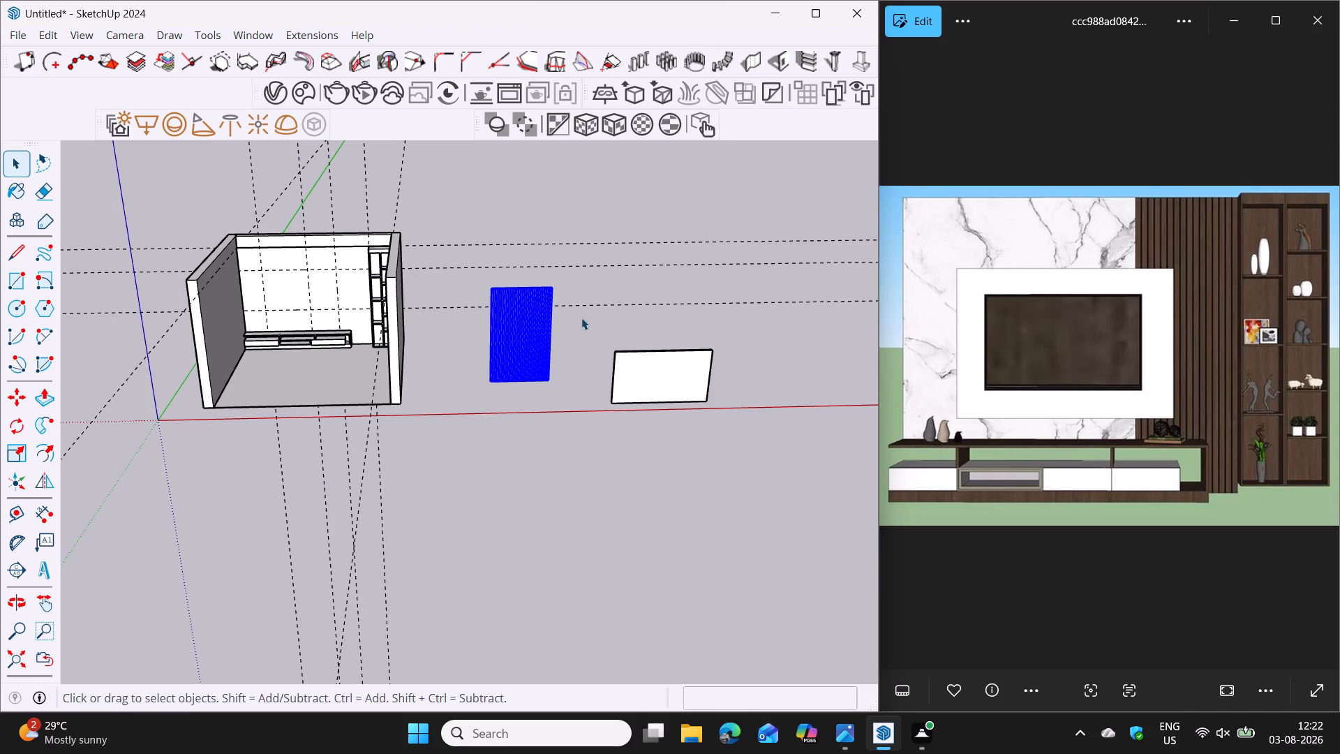
{"action": "left_click", "coordinate": [581, 318]}
Move the grouped slats by their lower back corner to an open spot between the room and the TV panel, about 7' 3" away.
{"action": "left_click", "coordinate": [498, 371]}
{"action": "key", "text": "m"}
{"action": "scroll", "coordinate": [486, 385], "scroll_direction": "up", "scroll_amount": 20}
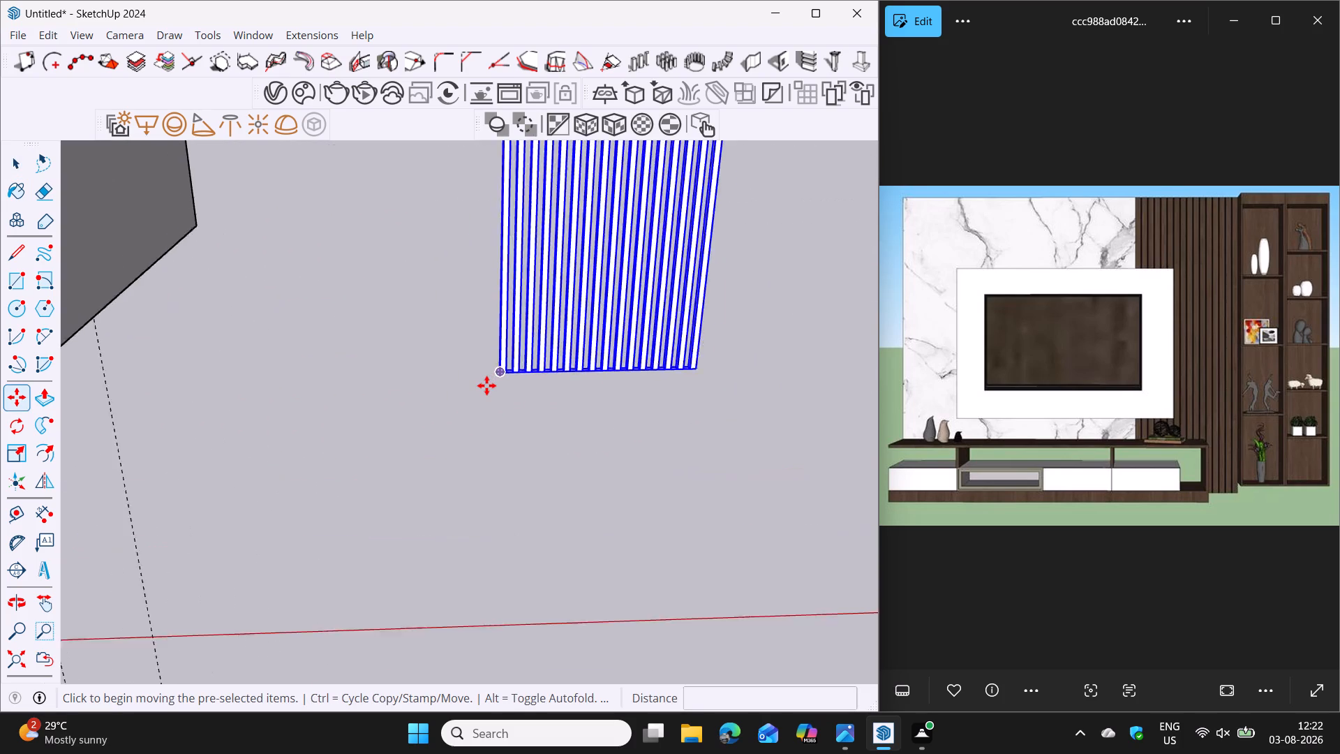
{"action": "scroll", "coordinate": [486, 385], "scroll_direction": "up", "scroll_amount": 5}
{"action": "middle_click_drag", "start_coordinate": [502, 367], "coordinate": [634, 381]}
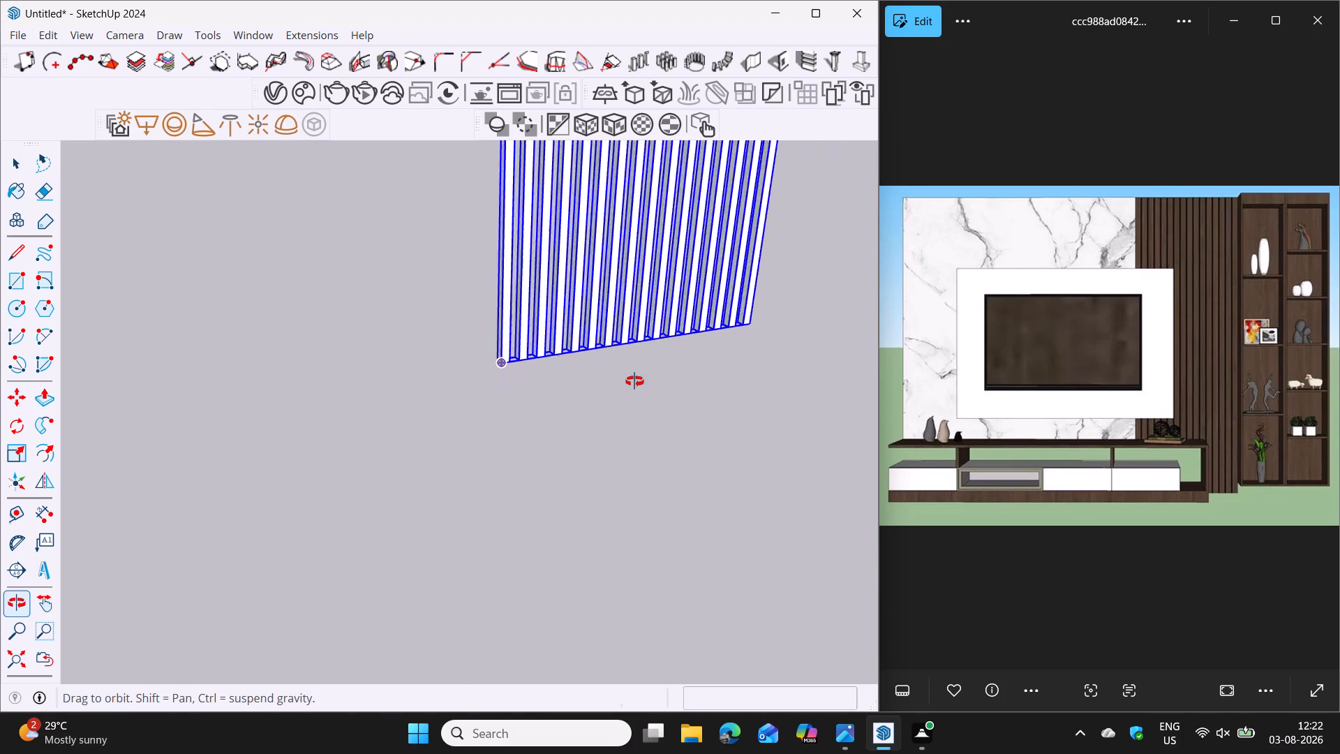
{"action": "middle_click_drag", "start_coordinate": [634, 381], "coordinate": [706, 376]}
{"action": "scroll", "coordinate": [533, 376], "scroll_direction": "down", "scroll_amount": 5}
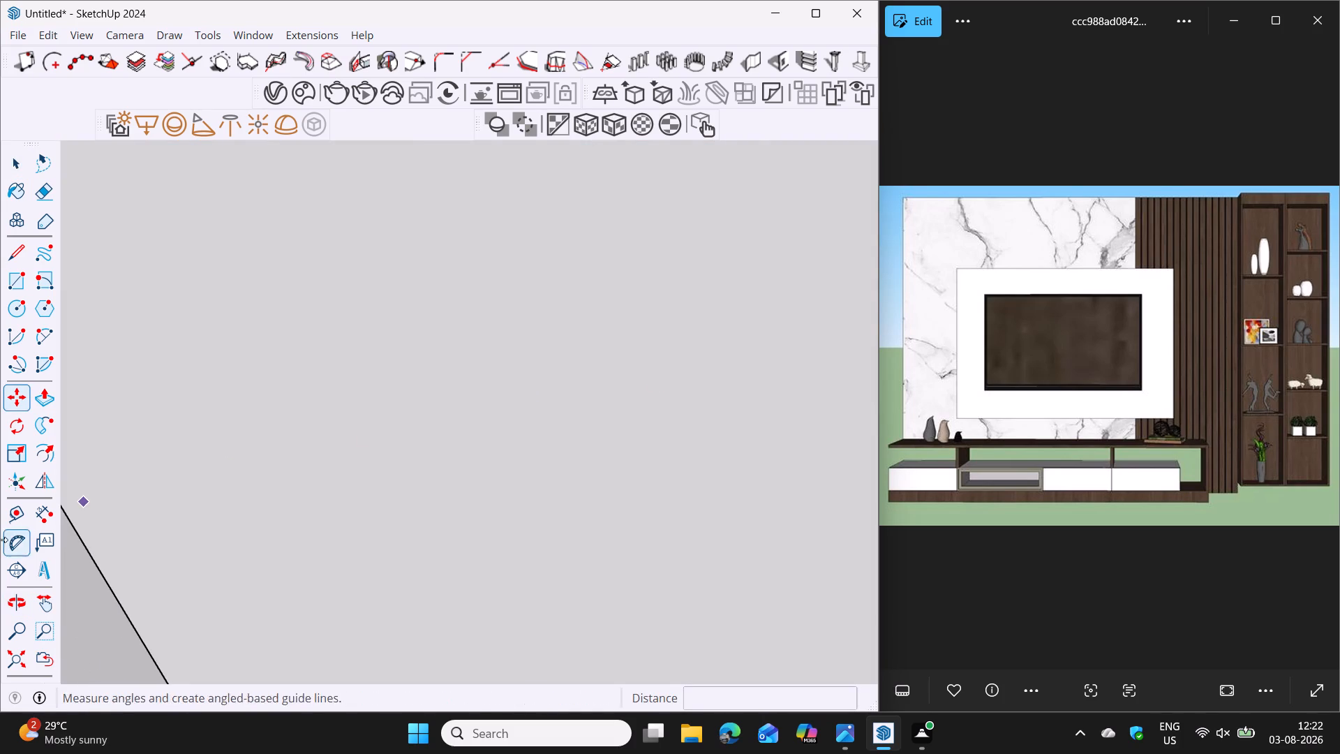
{"action": "left_click", "coordinate": [19, 656]}
{"action": "scroll", "coordinate": [549, 391], "scroll_direction": "up", "scroll_amount": 5}
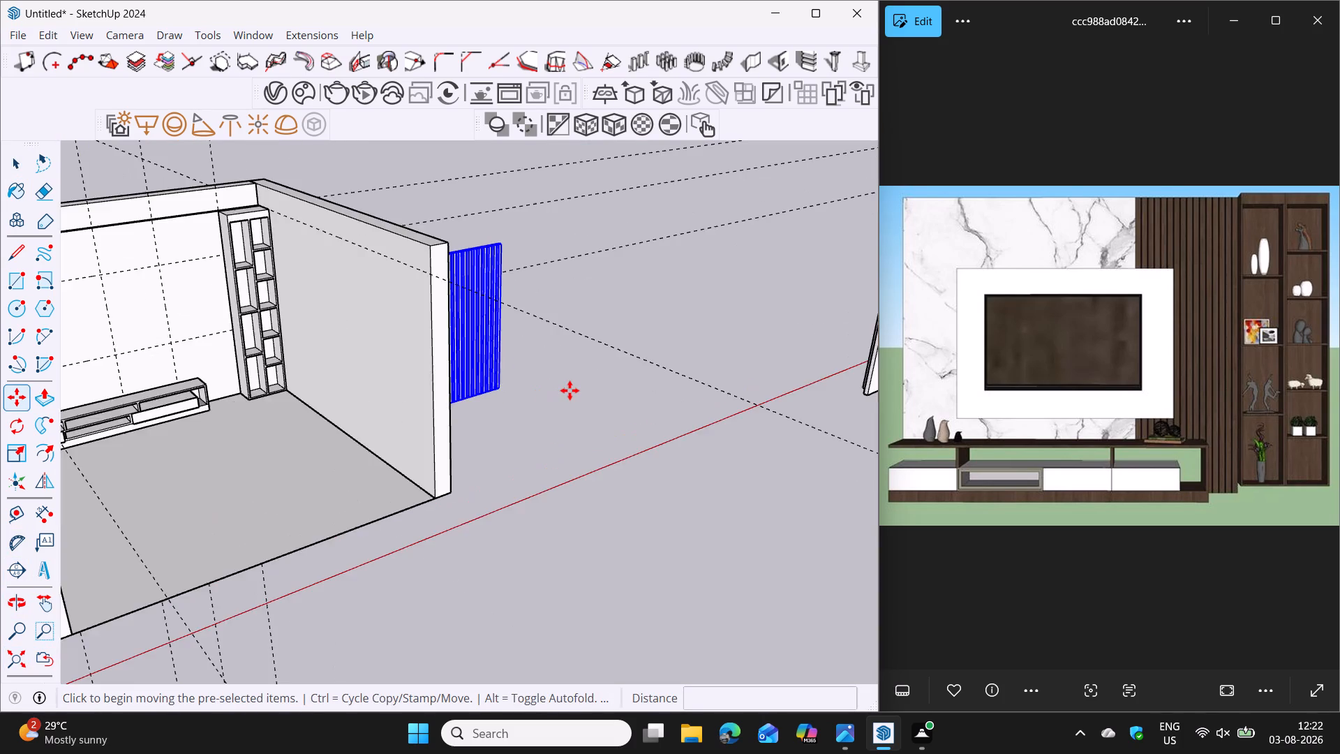
{"action": "scroll", "coordinate": [569, 390], "scroll_direction": "up", "scroll_amount": 2}
{"action": "middle_click_drag", "start_coordinate": [570, 389], "coordinate": [668, 397], "text": "shift"}
{"action": "middle_click_drag", "start_coordinate": [668, 398], "coordinate": [535, 438]}
{"action": "scroll", "coordinate": [551, 406], "scroll_direction": "up", "scroll_amount": 4}
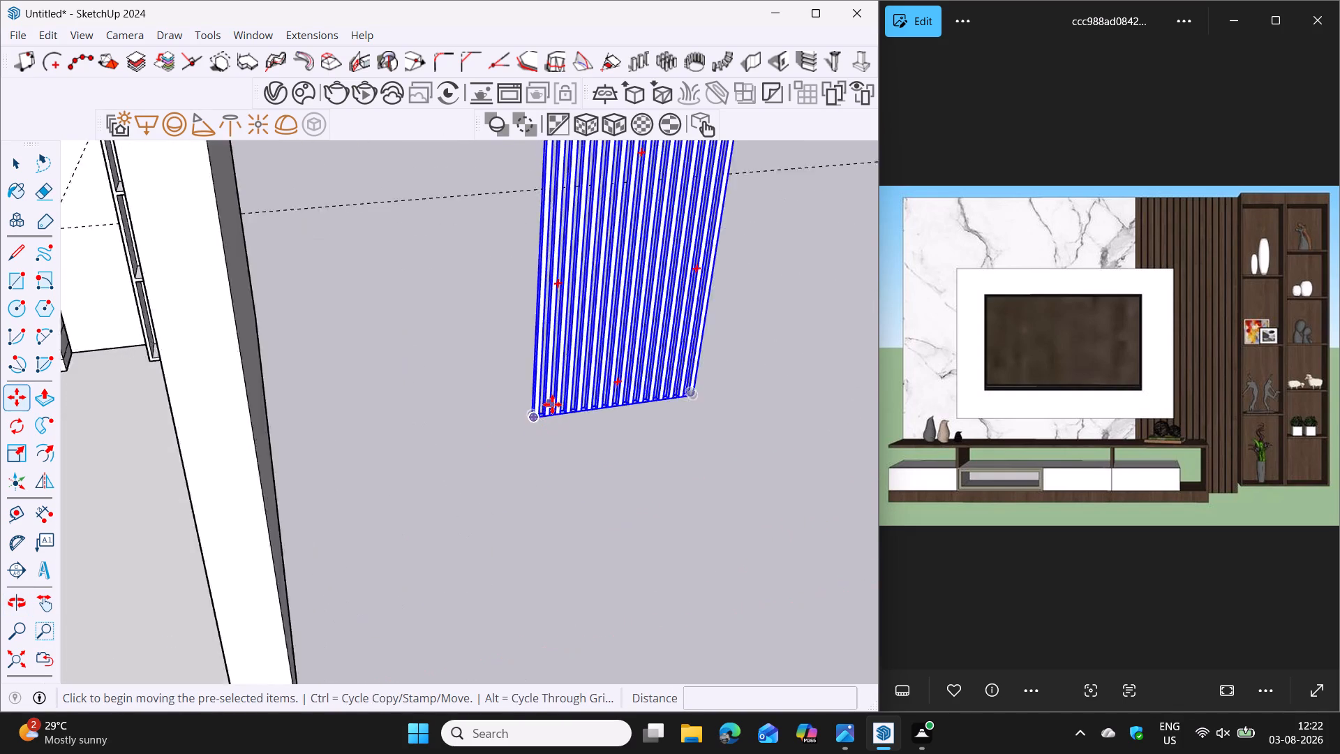
{"action": "scroll", "coordinate": [552, 404], "scroll_direction": "up", "scroll_amount": 19}
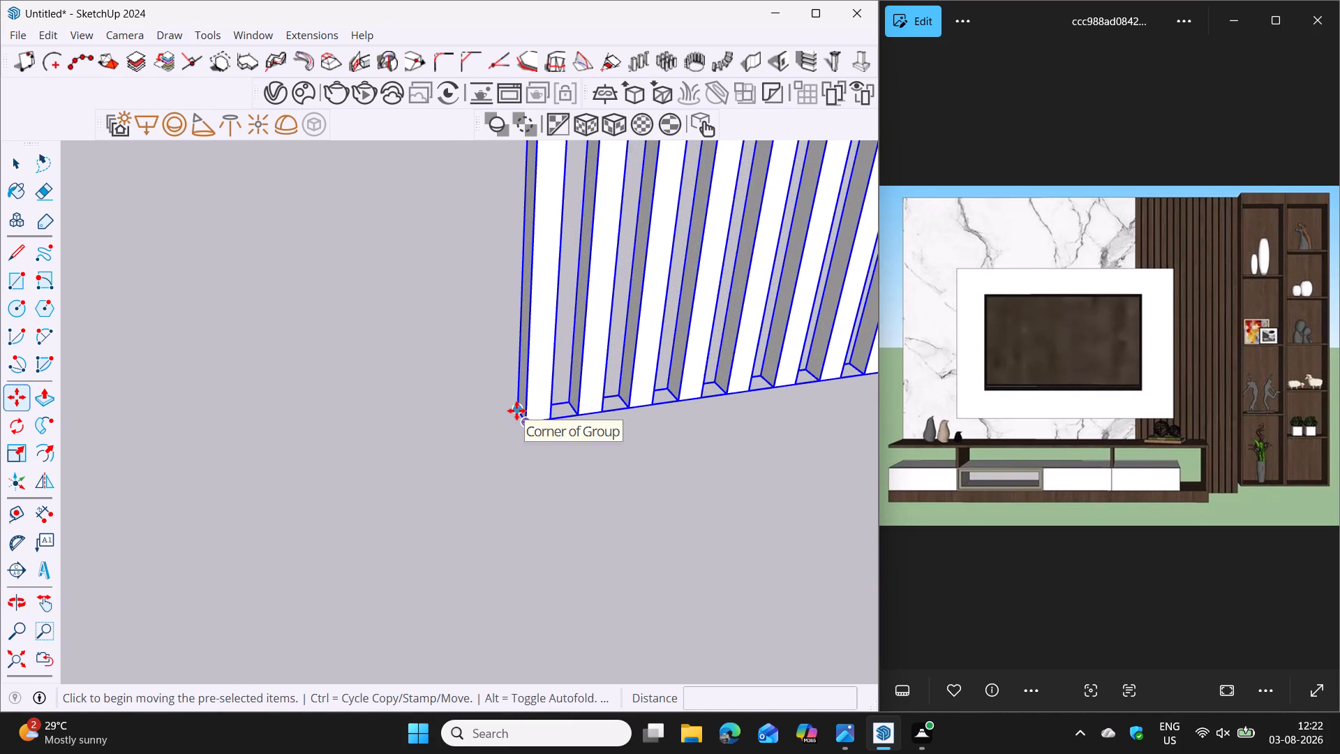
{"action": "left_click", "coordinate": [516, 411]}
{"action": "scroll", "coordinate": [466, 472], "scroll_direction": "down", "scroll_amount": 20}
{"action": "scroll", "coordinate": [466, 472], "scroll_direction": "down", "scroll_amount": 13}
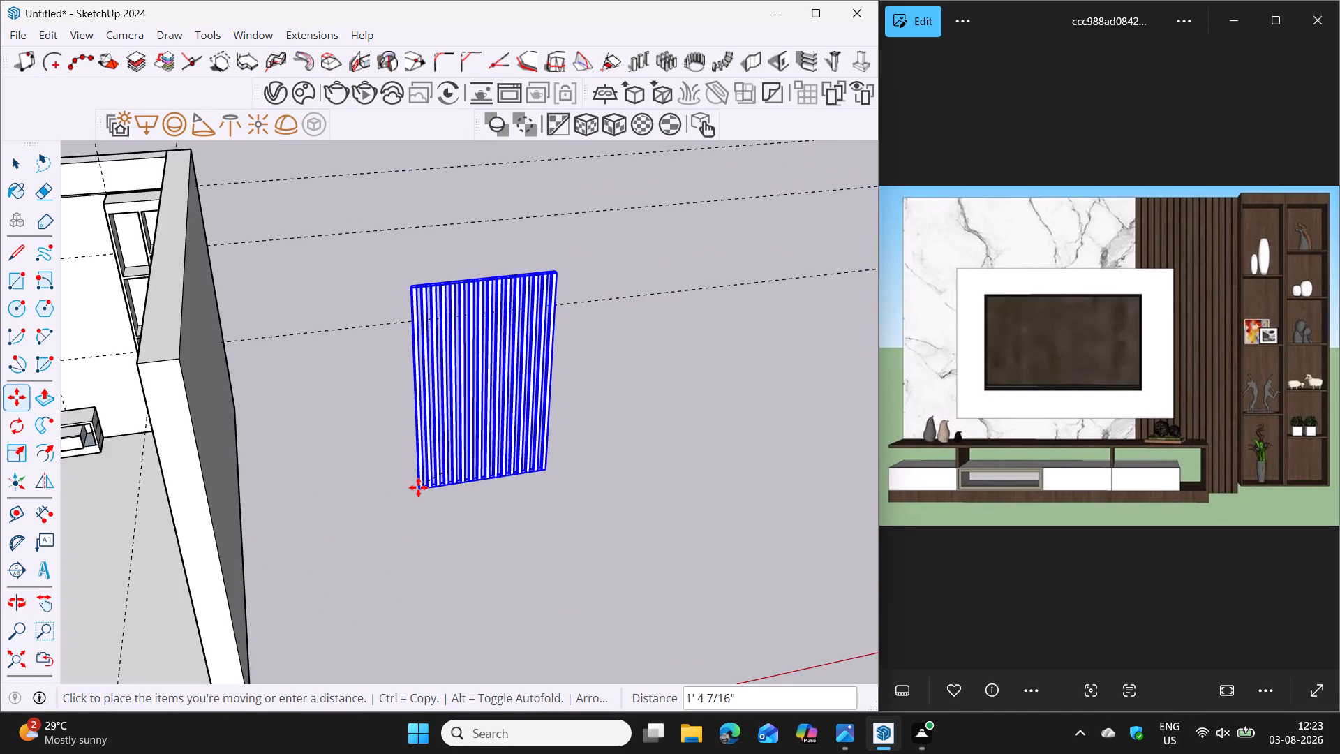
{"action": "middle_click_drag", "start_coordinate": [285, 510], "coordinate": [383, 505], "text": "shift"}
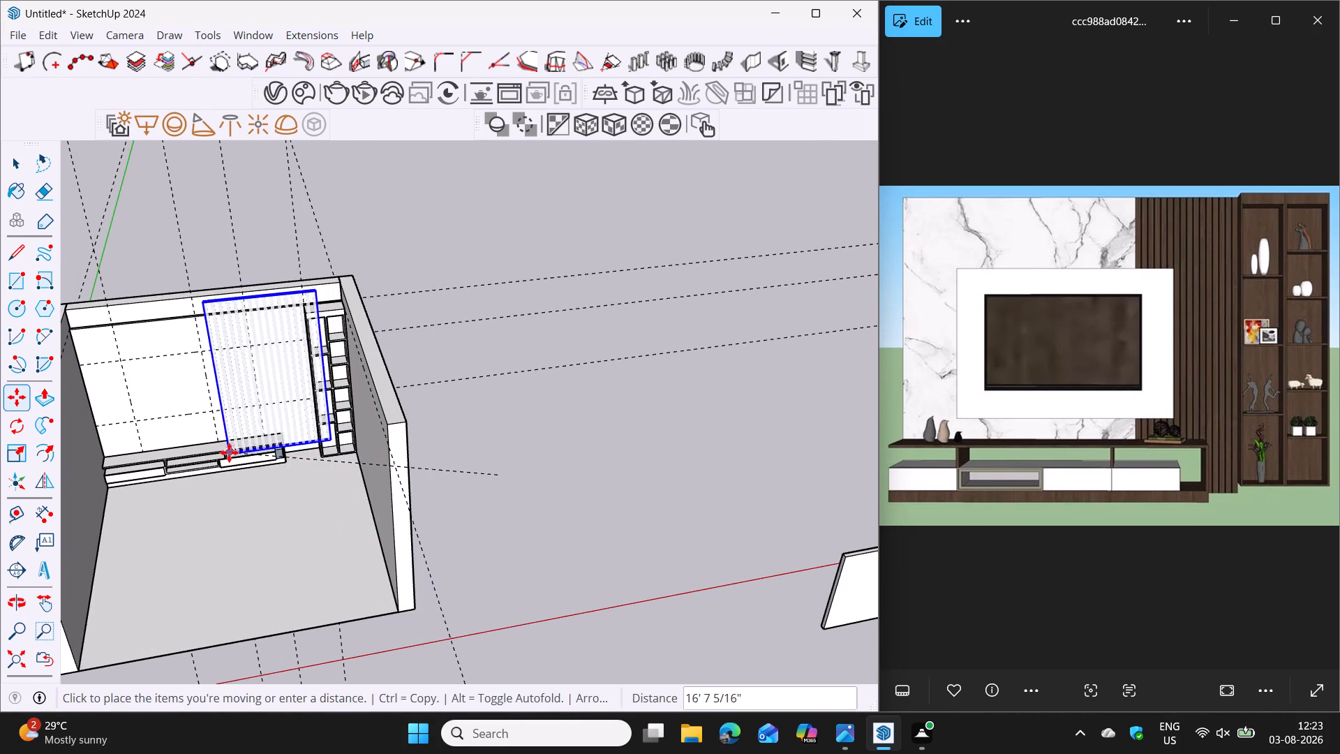
{"action": "left_click", "coordinate": [615, 489]}
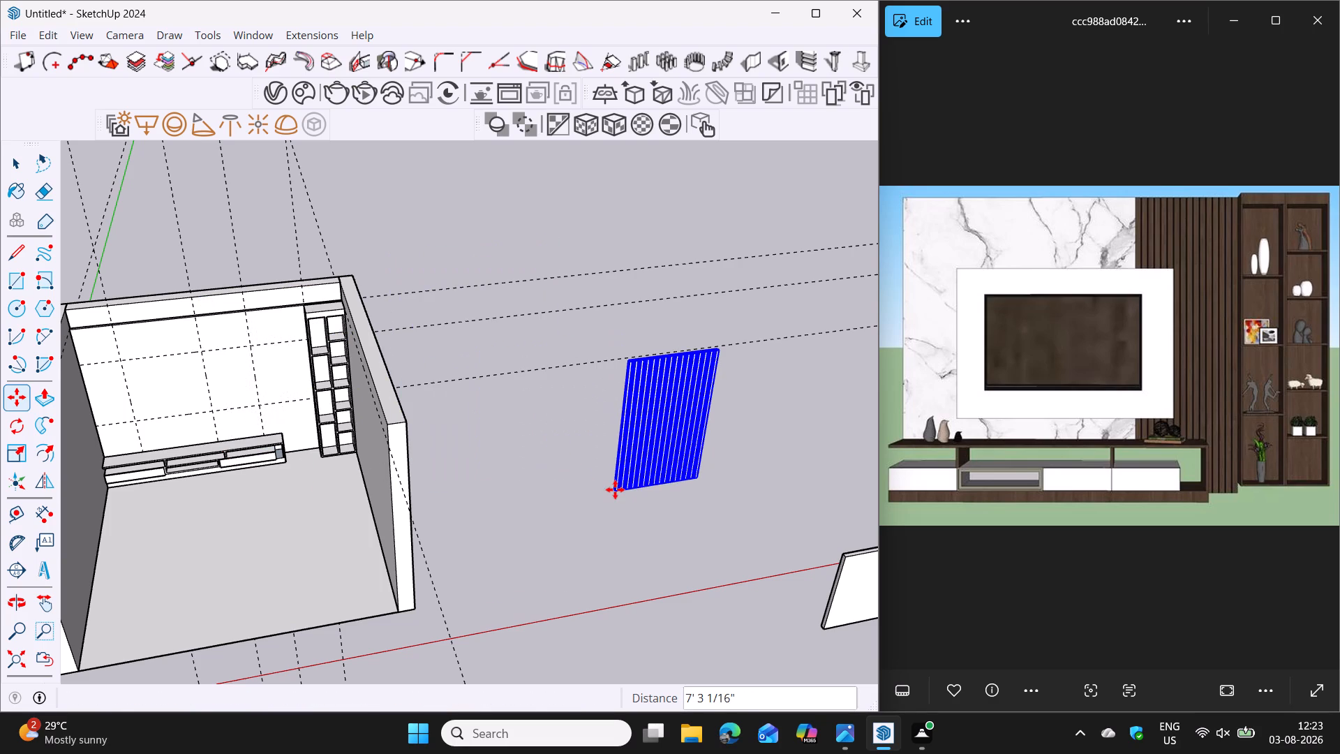
{"action": "key", "text": "space"}
Move the TV console by its lower front corner away from the back wall to the open front area of the room floor.
{"action": "left_click", "coordinate": [182, 461]}
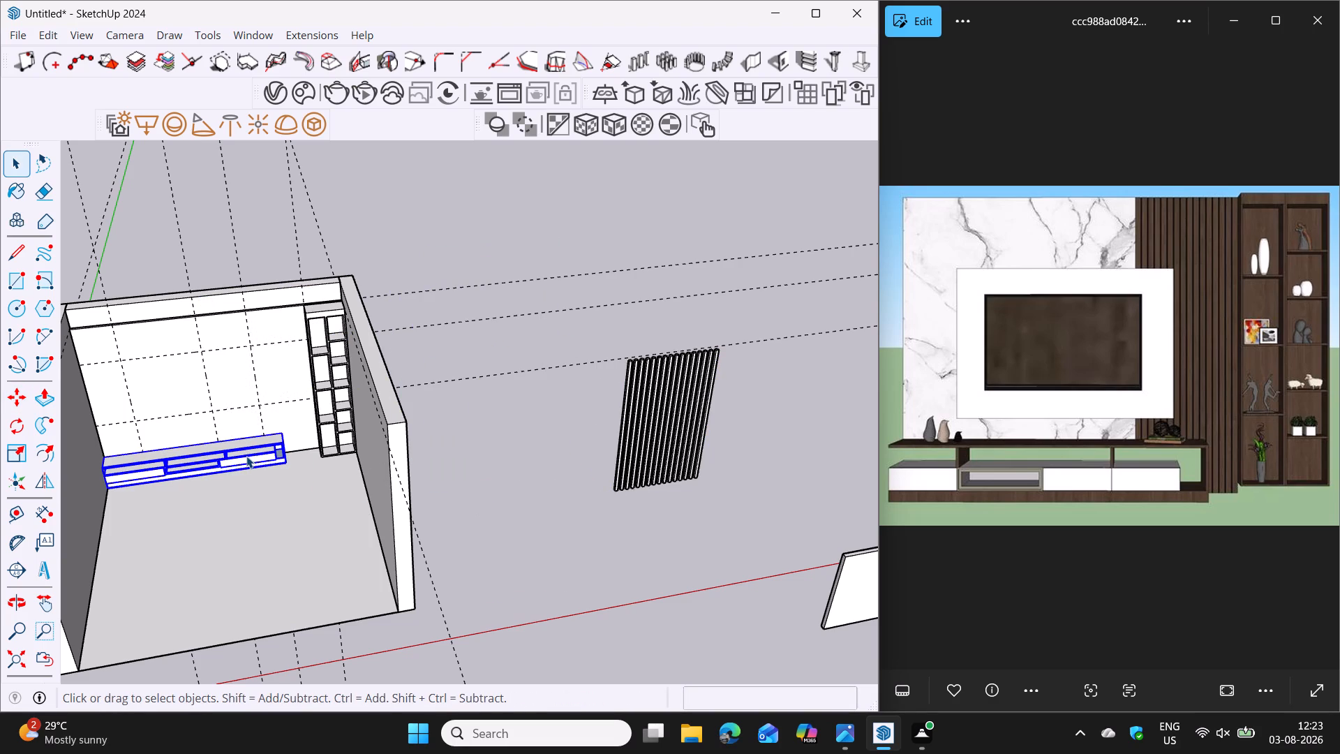
{"action": "key", "text": "m"}
{"action": "left_click", "coordinate": [288, 466]}
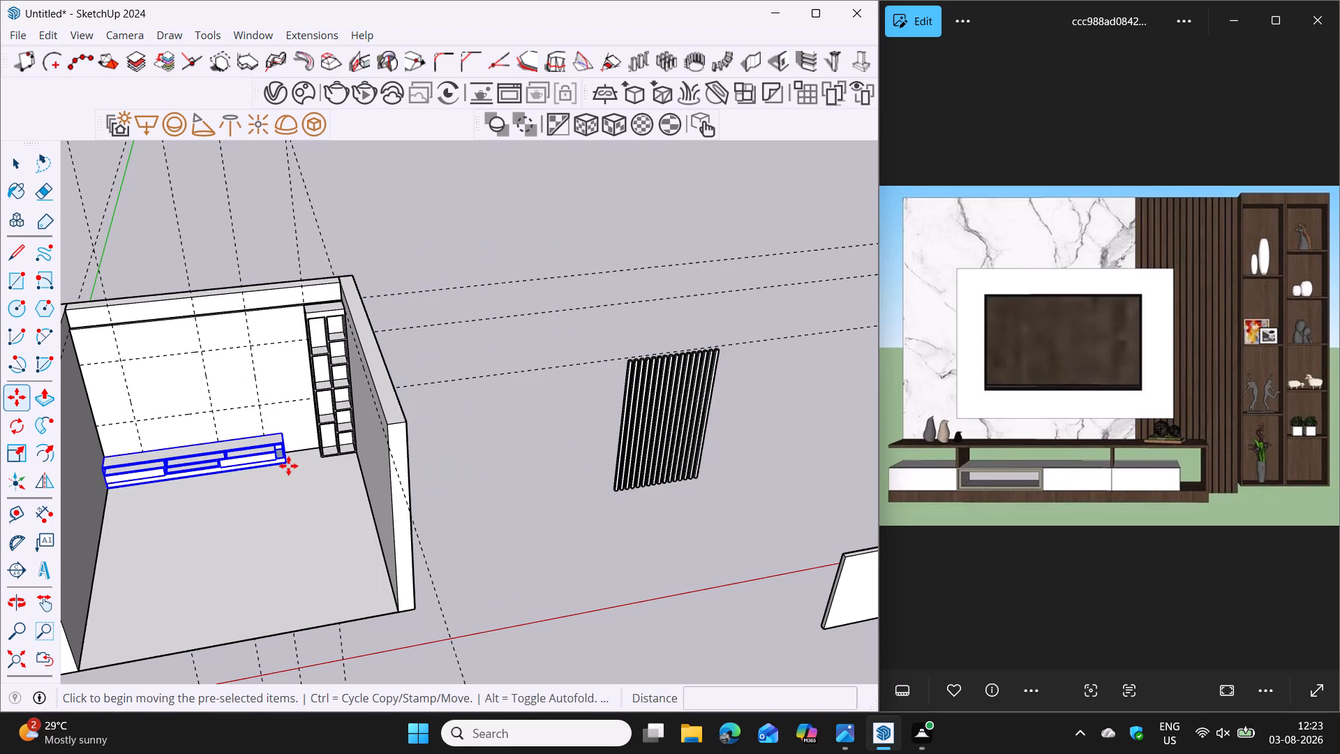
{"action": "left_click", "coordinate": [298, 583]}
{"action": "key", "text": "space"}
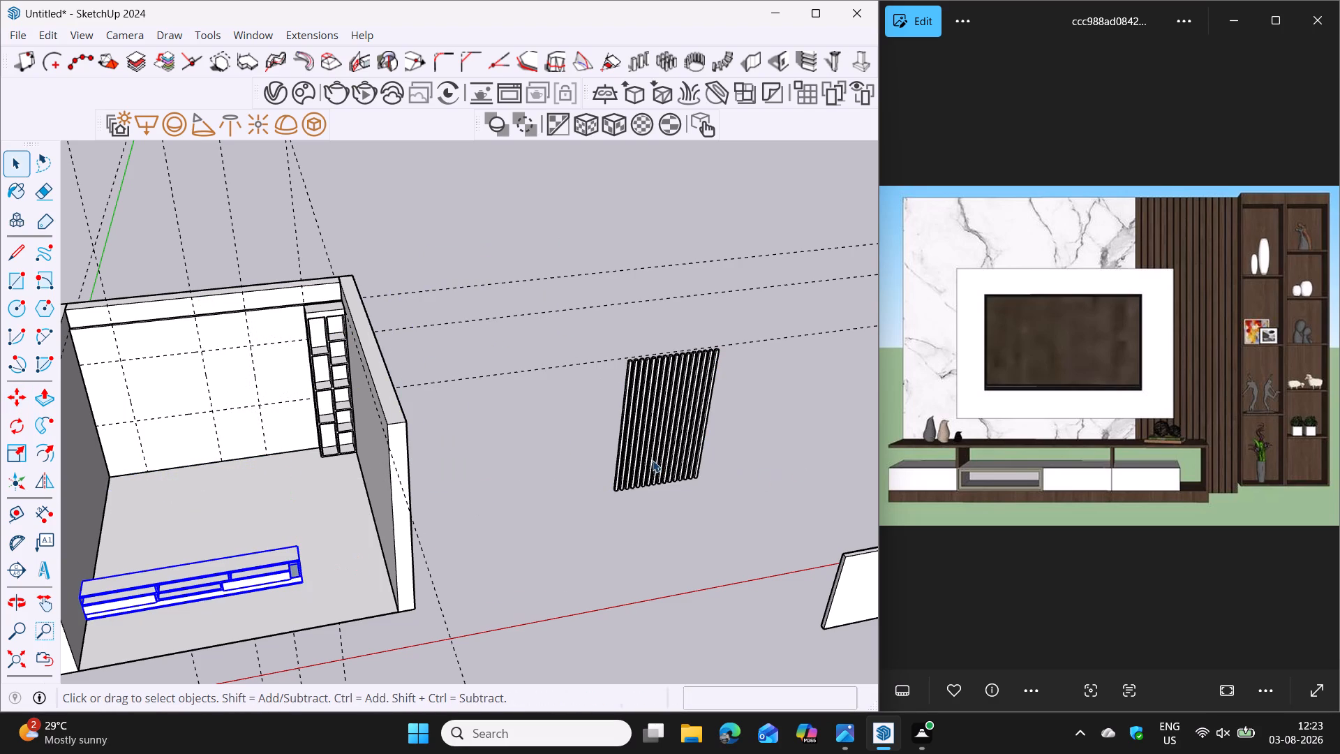
Select the grouped vertical slats outside the room.
{"action": "left_click", "coordinate": [652, 460]}
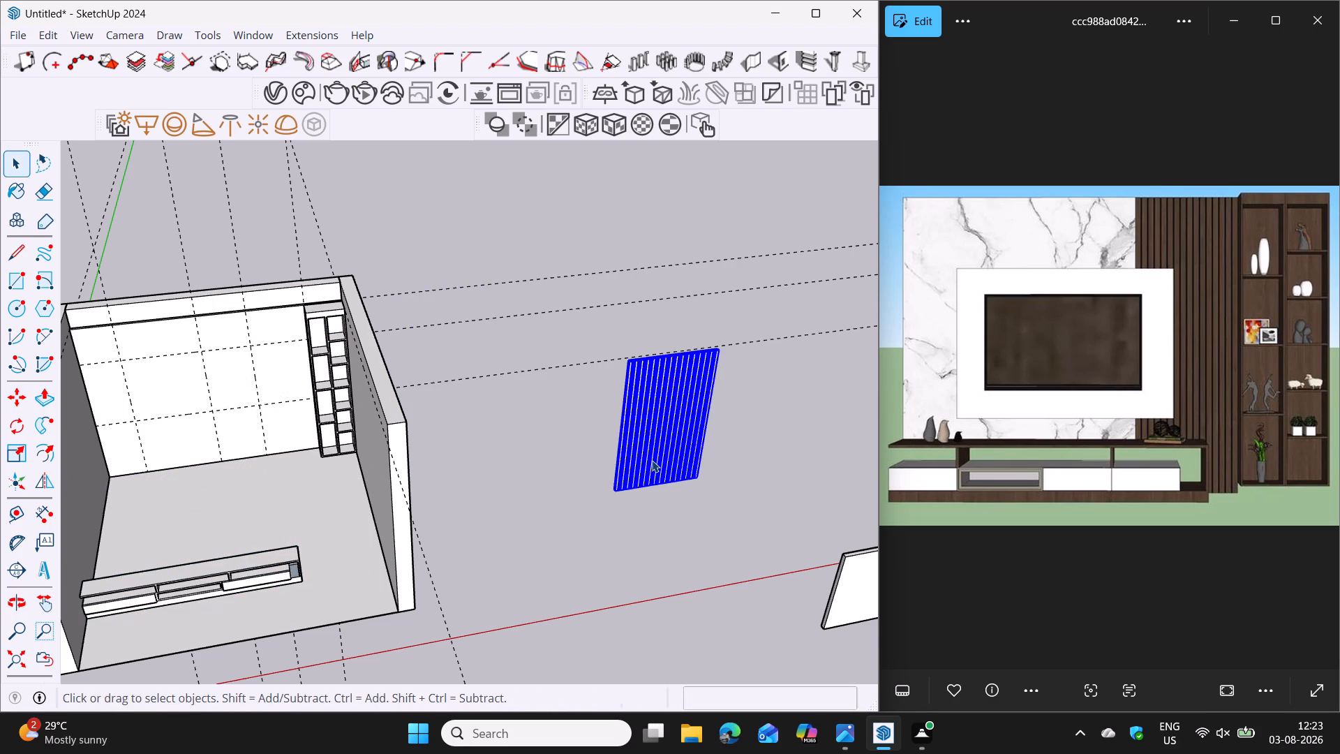
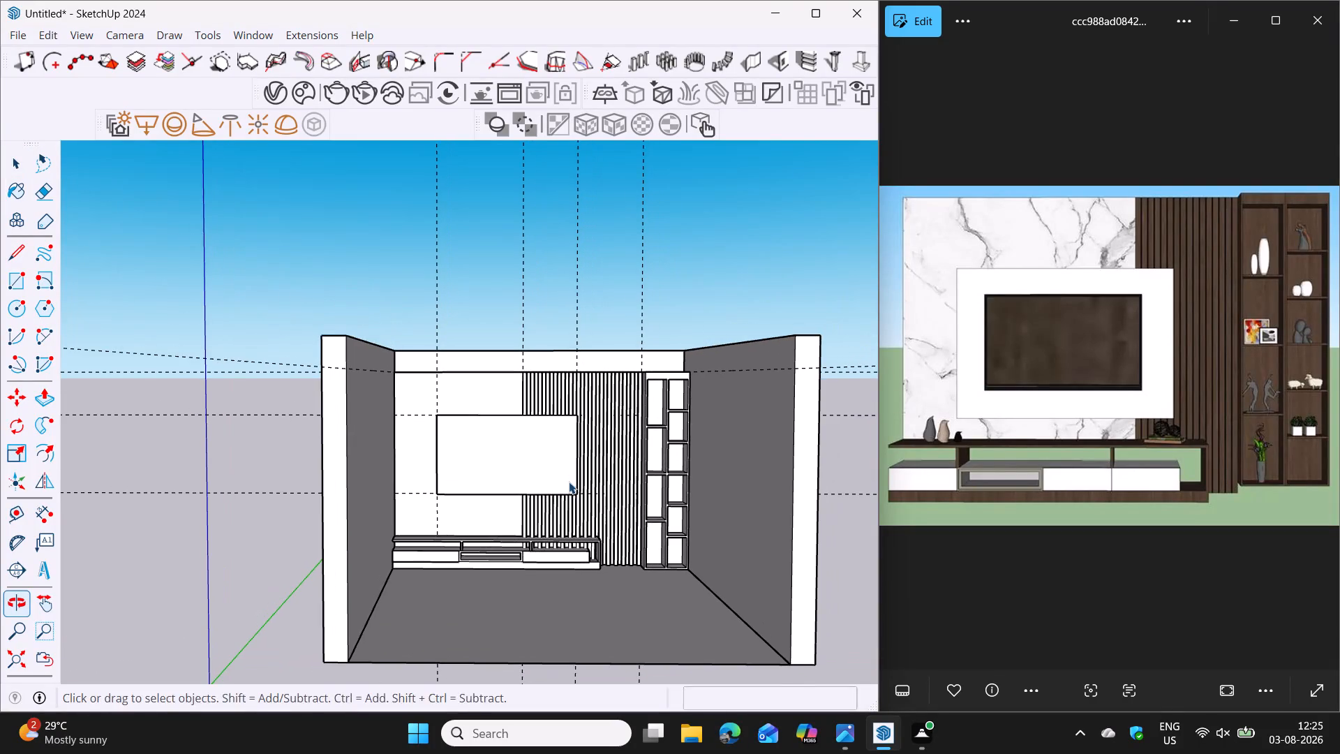
Move the TV console by its upper back corner 2" forward from the back wall, clear of the slats, and deselect it.
{"action": "middle_click_drag", "start_coordinate": [569, 482], "coordinate": [564, 520]}
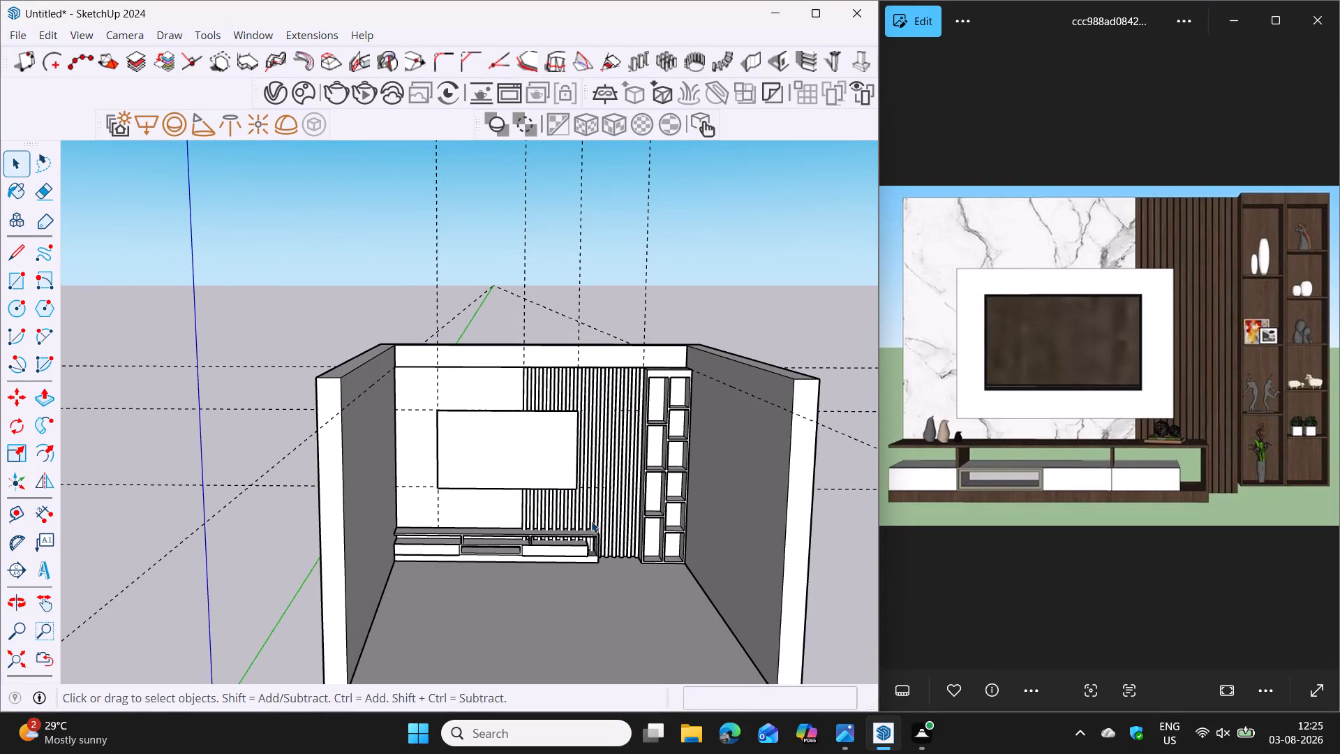
{"action": "middle_click_drag", "start_coordinate": [543, 564], "coordinate": [574, 545], "text": "shift"}
{"action": "middle_click_drag", "start_coordinate": [574, 545], "coordinate": [568, 533]}
{"action": "scroll", "coordinate": [570, 533], "scroll_direction": "up", "scroll_amount": 10}
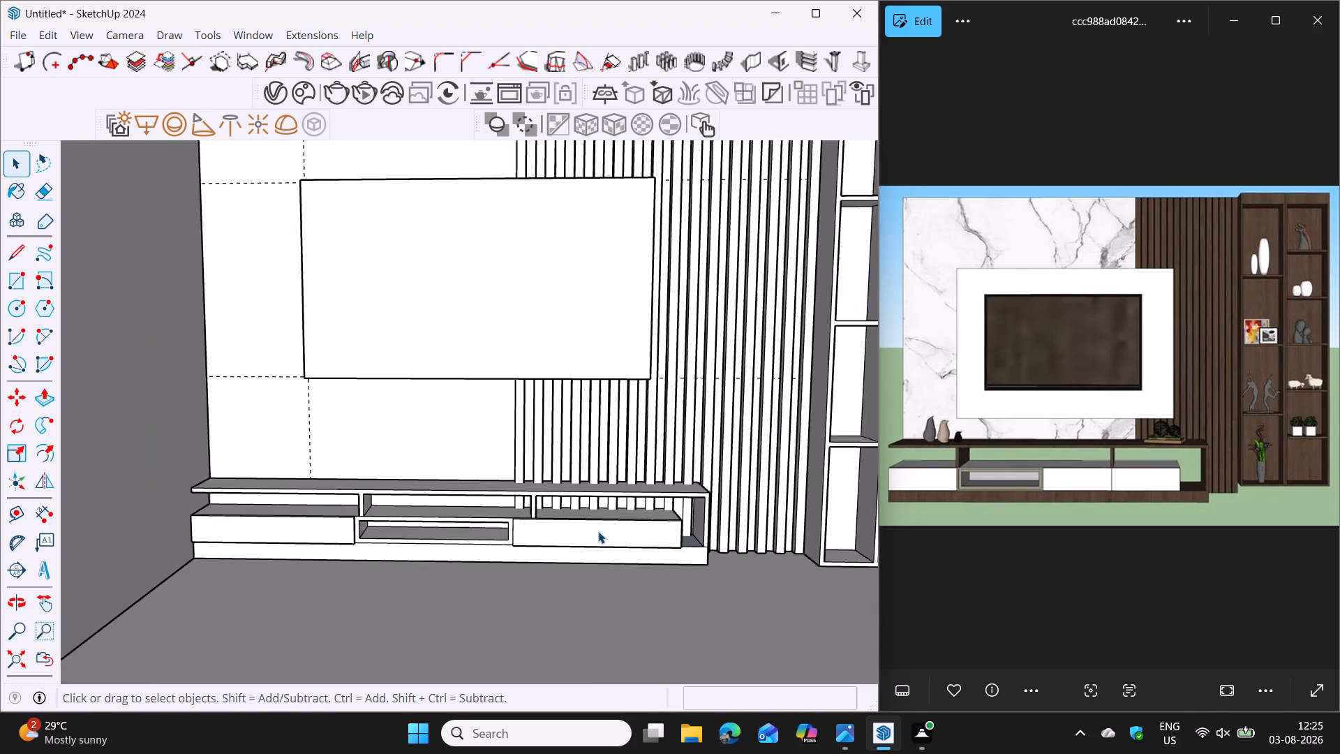
{"action": "scroll", "coordinate": [598, 531], "scroll_direction": "up", "scroll_amount": 1}
{"action": "middle_click_drag", "start_coordinate": [641, 545], "coordinate": [640, 540]}
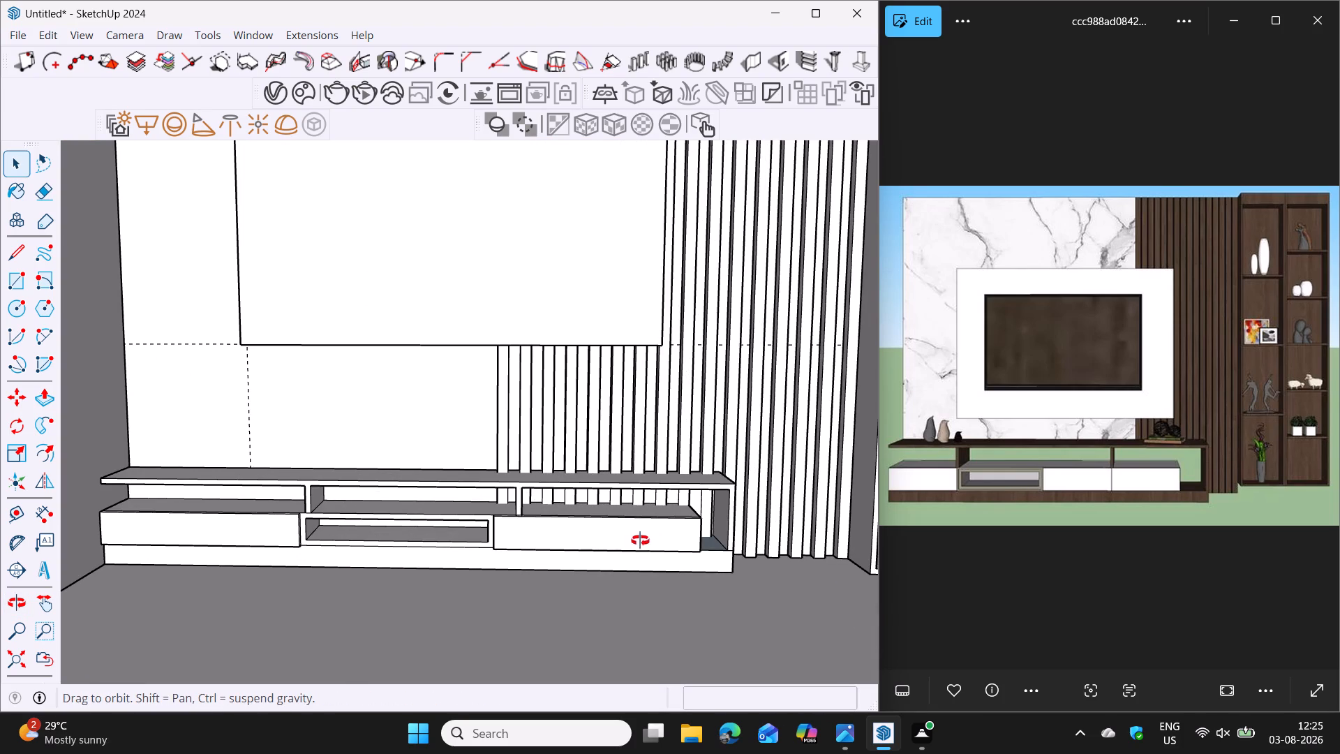
{"action": "middle_click_drag", "start_coordinate": [640, 540], "coordinate": [639, 522]}
{"action": "middle_click_drag", "start_coordinate": [639, 522], "coordinate": [639, 565]}
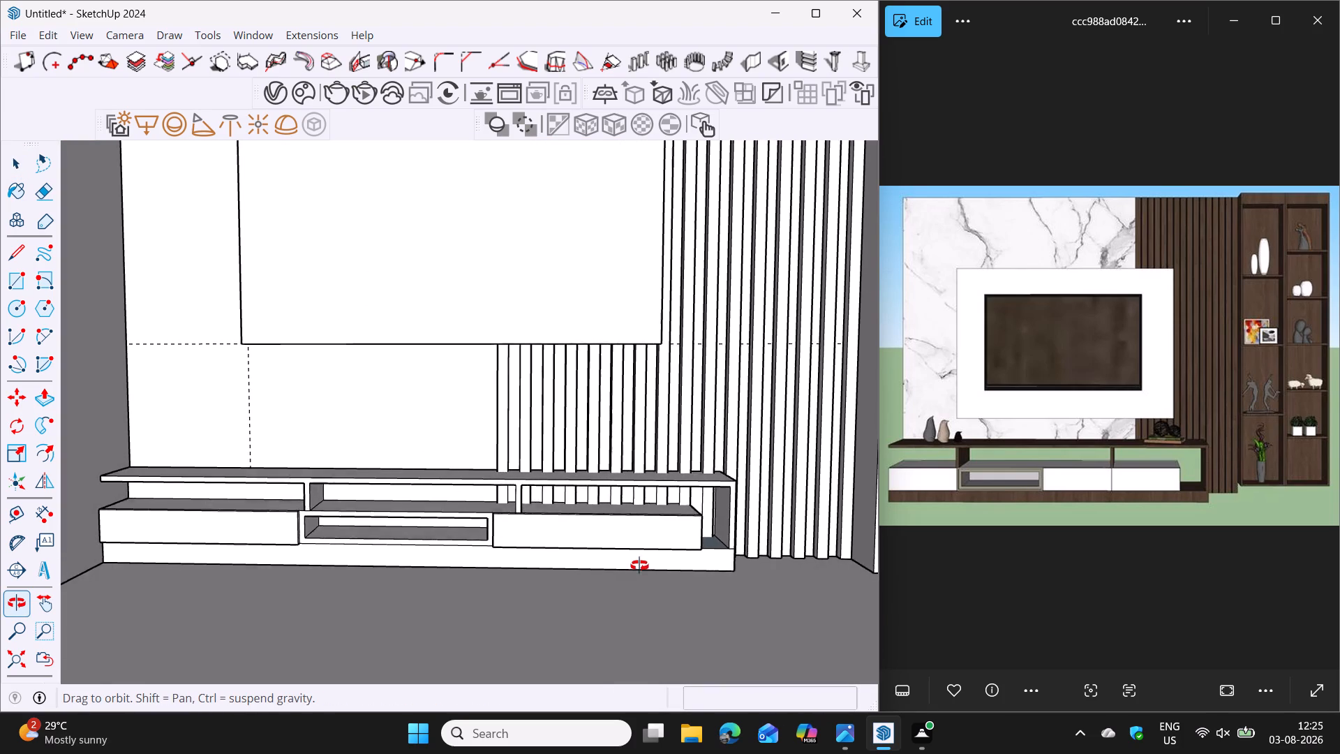
{"action": "middle_click_drag", "start_coordinate": [639, 565], "coordinate": [636, 628]}
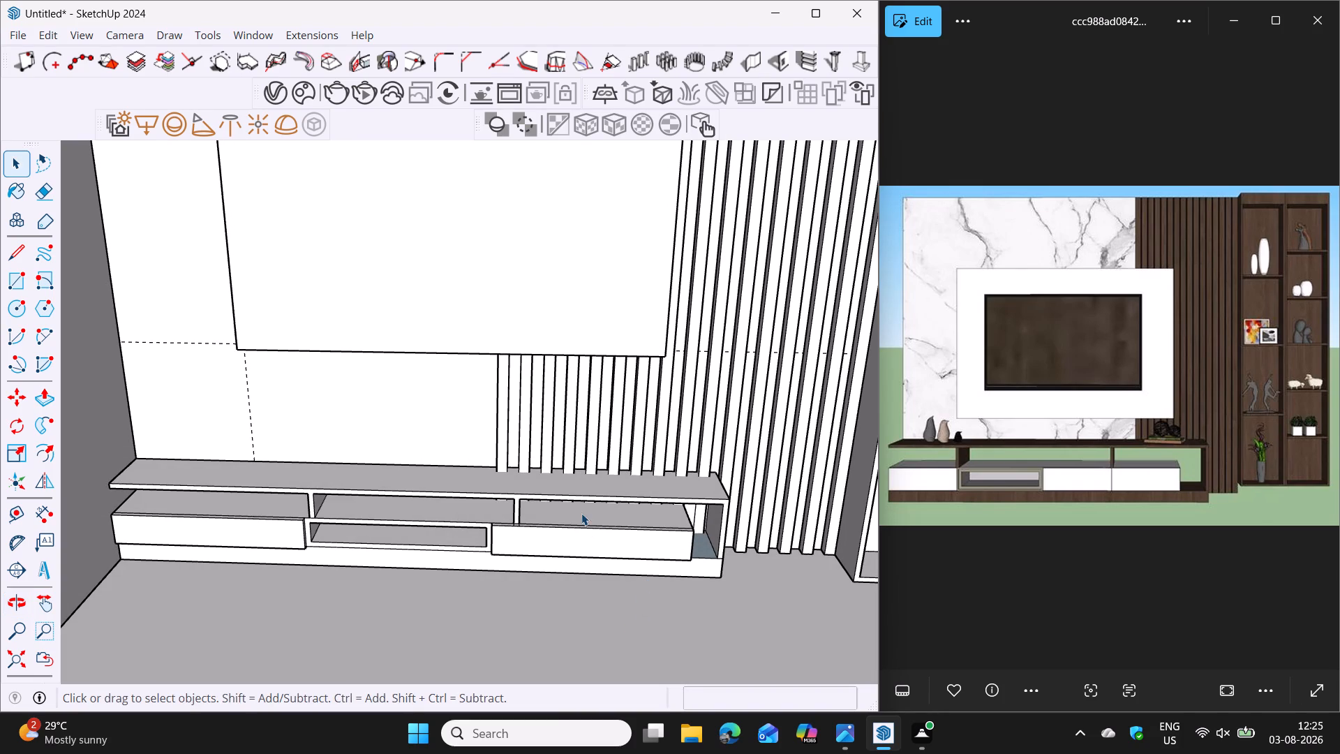
{"action": "middle_click_drag", "start_coordinate": [536, 501], "coordinate": [541, 517]}
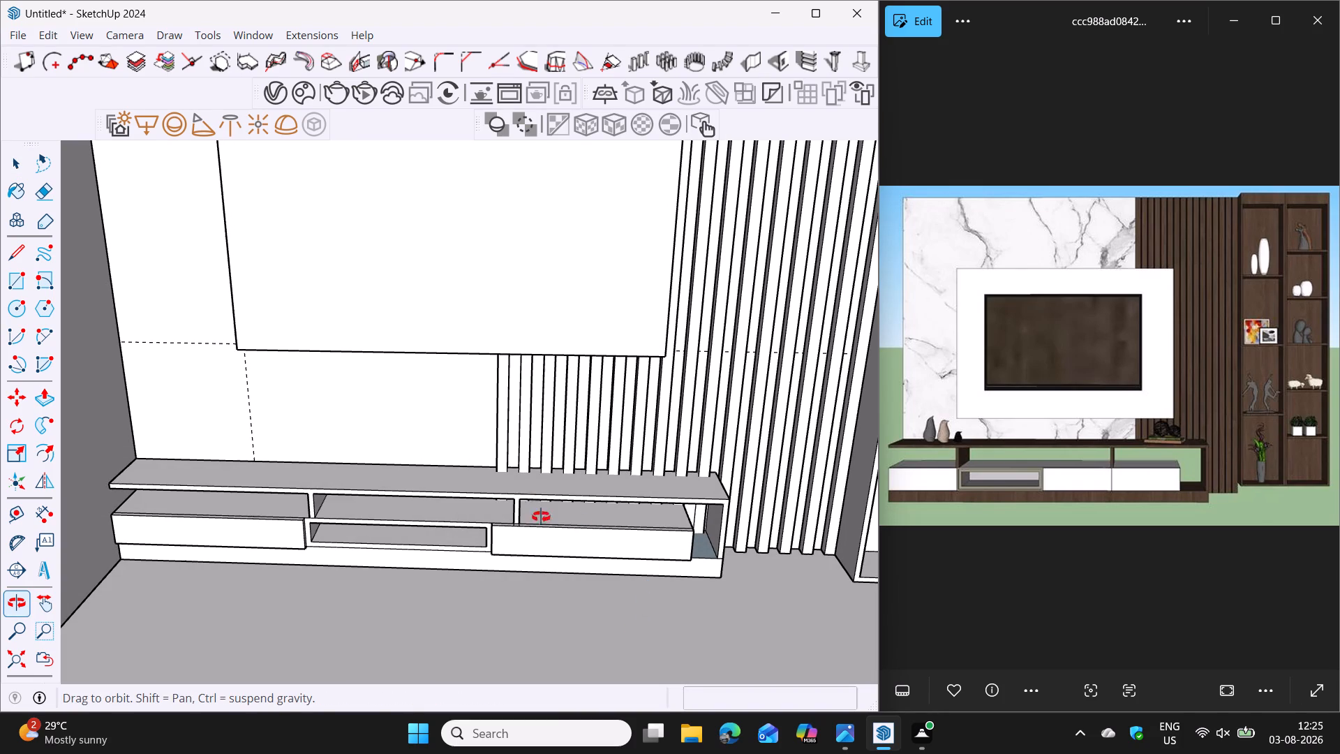
{"action": "middle_click_drag", "start_coordinate": [541, 517], "coordinate": [586, 629]}
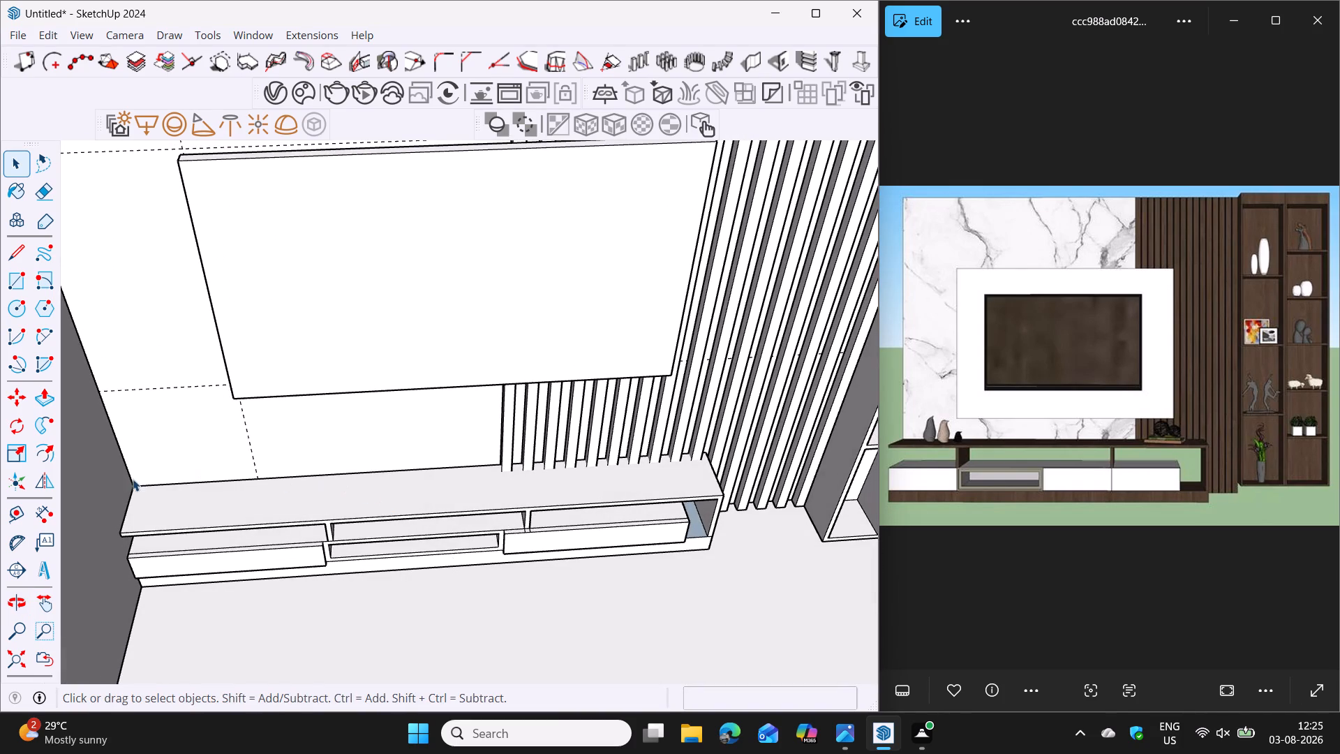
{"action": "left_click", "coordinate": [137, 494]}
{"action": "scroll", "coordinate": [137, 491], "scroll_direction": "up", "scroll_amount": 5}
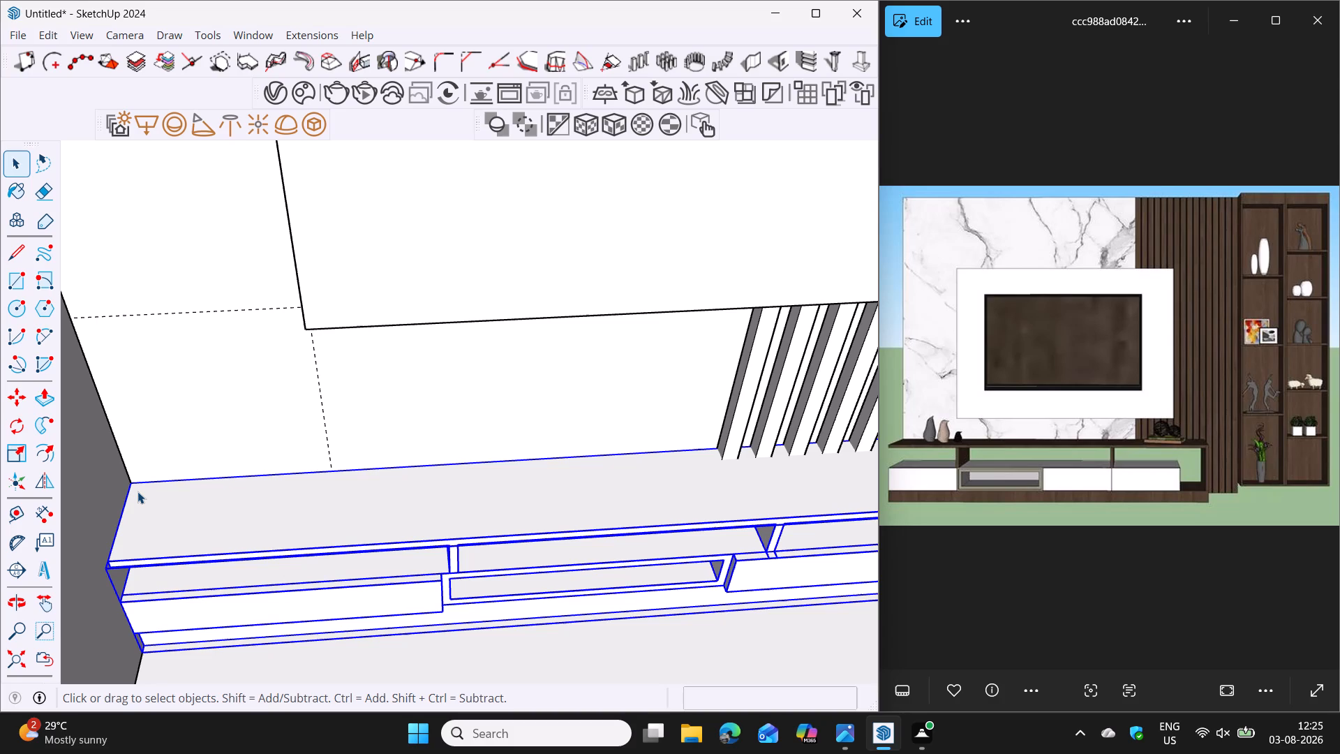
{"action": "key", "text": "m"}
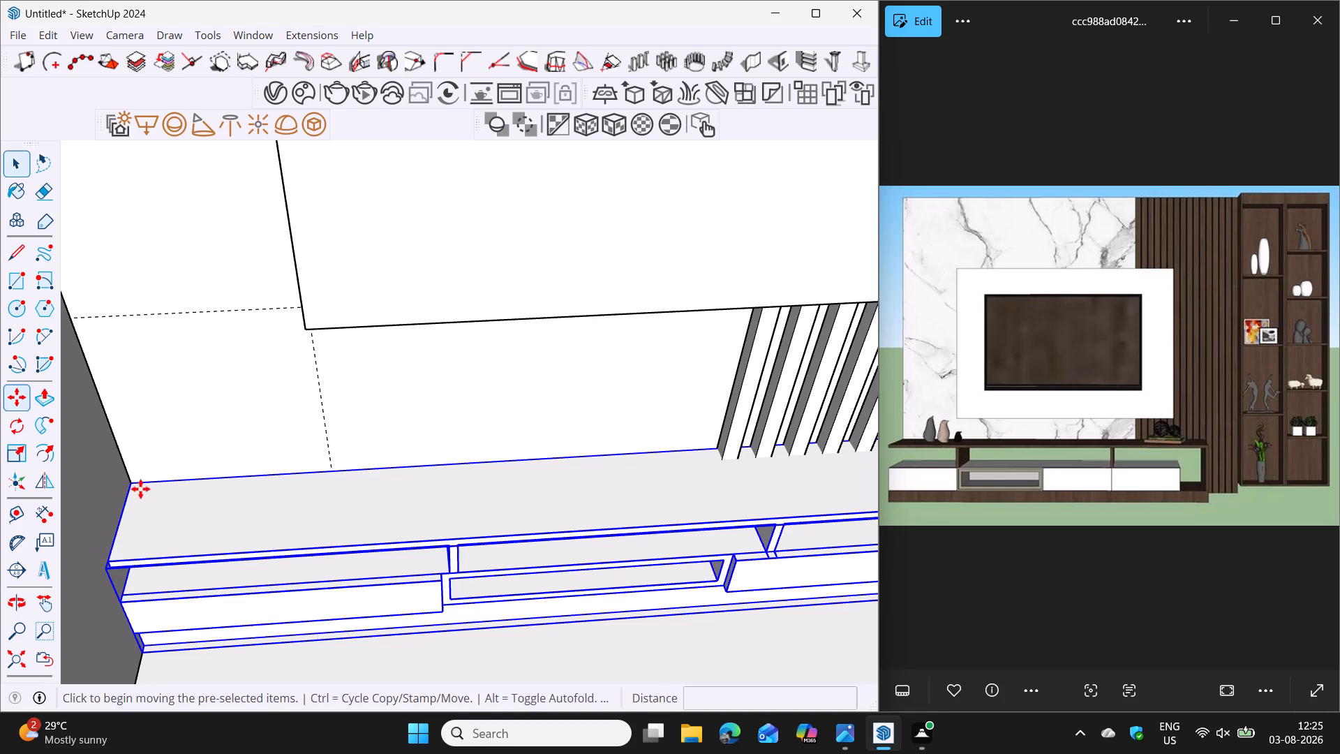
{"action": "left_click", "coordinate": [130, 480]}
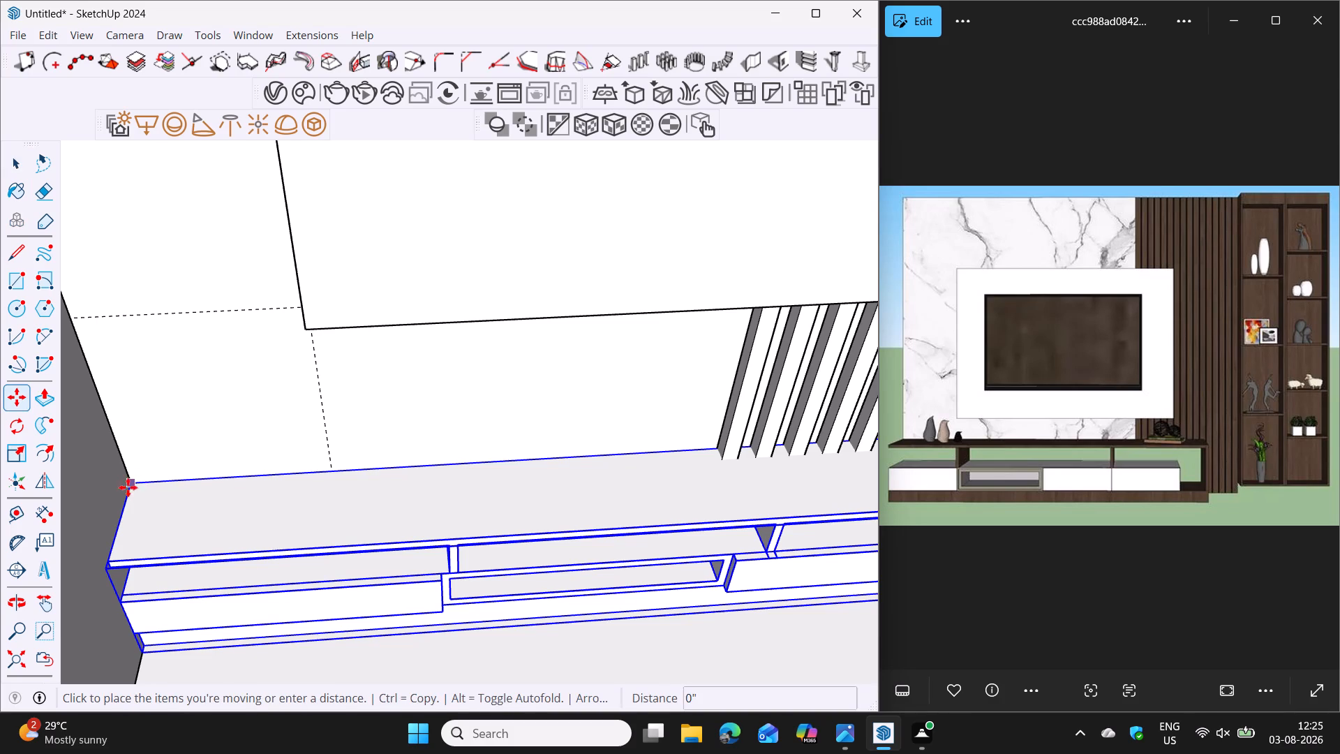
{"action": "key", "text": "2"}
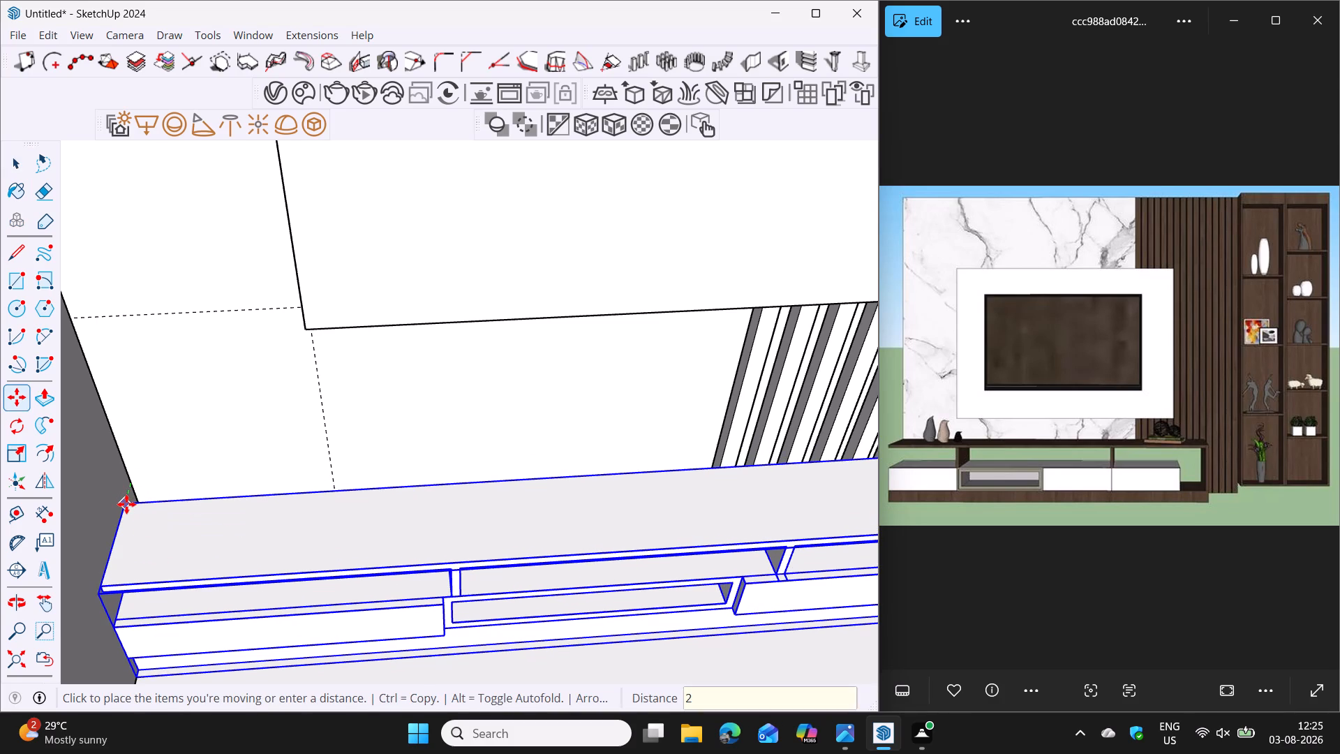
{"action": "key", "text": "Return"}
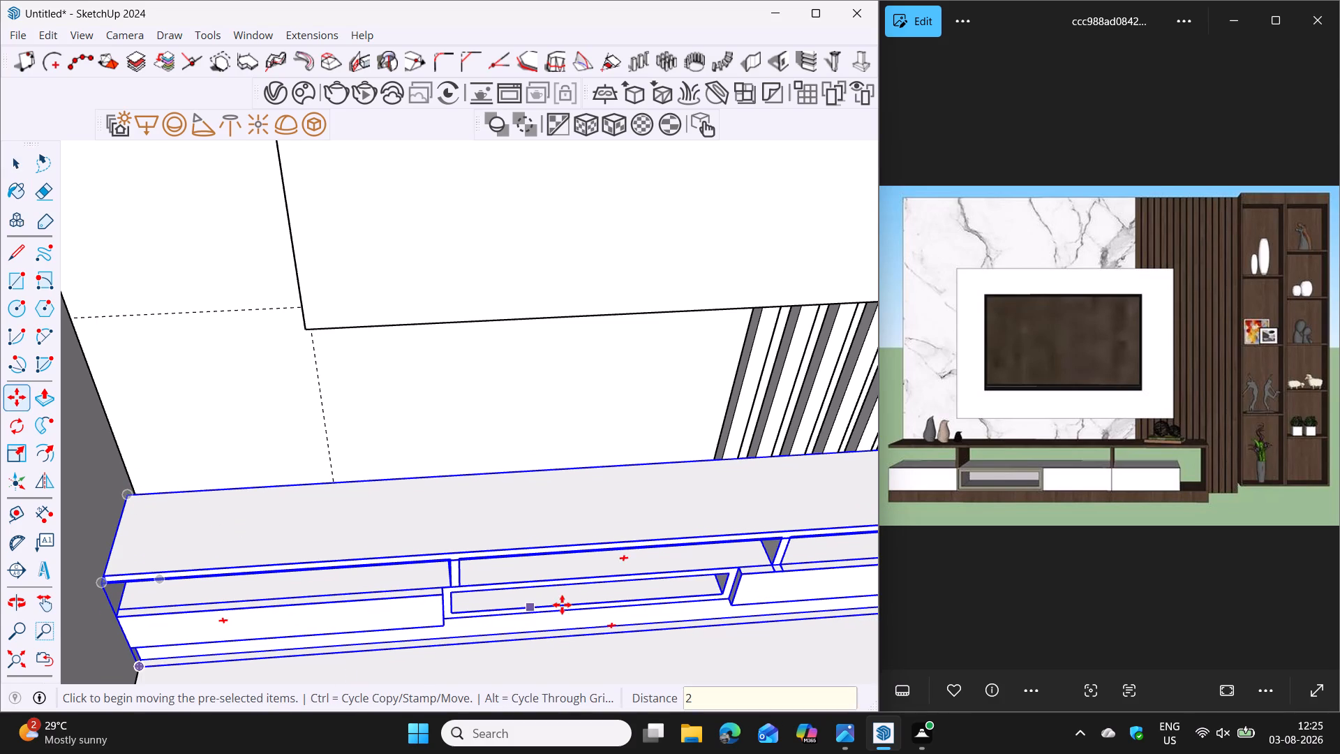
{"action": "middle_click_drag", "start_coordinate": [562, 604], "coordinate": [512, 397]}
{"action": "scroll", "coordinate": [639, 519], "scroll_direction": "down", "scroll_amount": 4}
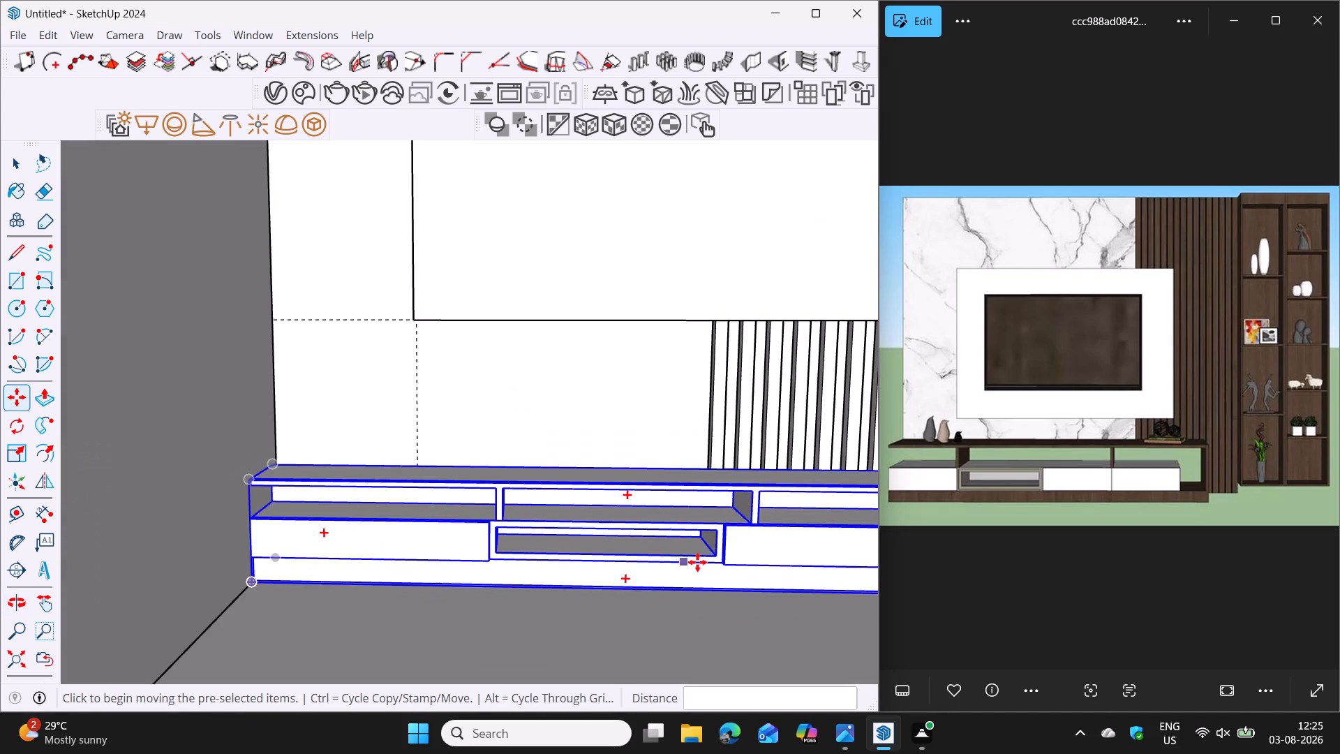
{"action": "scroll", "coordinate": [707, 565], "scroll_direction": "down", "scroll_amount": 4}
{"action": "scroll", "coordinate": [714, 572], "scroll_direction": "up", "scroll_amount": 1}
{"action": "middle_click_drag", "start_coordinate": [717, 572], "coordinate": [620, 491], "text": "shift"}
{"action": "scroll", "coordinate": [626, 495], "scroll_direction": "down", "scroll_amount": 8}
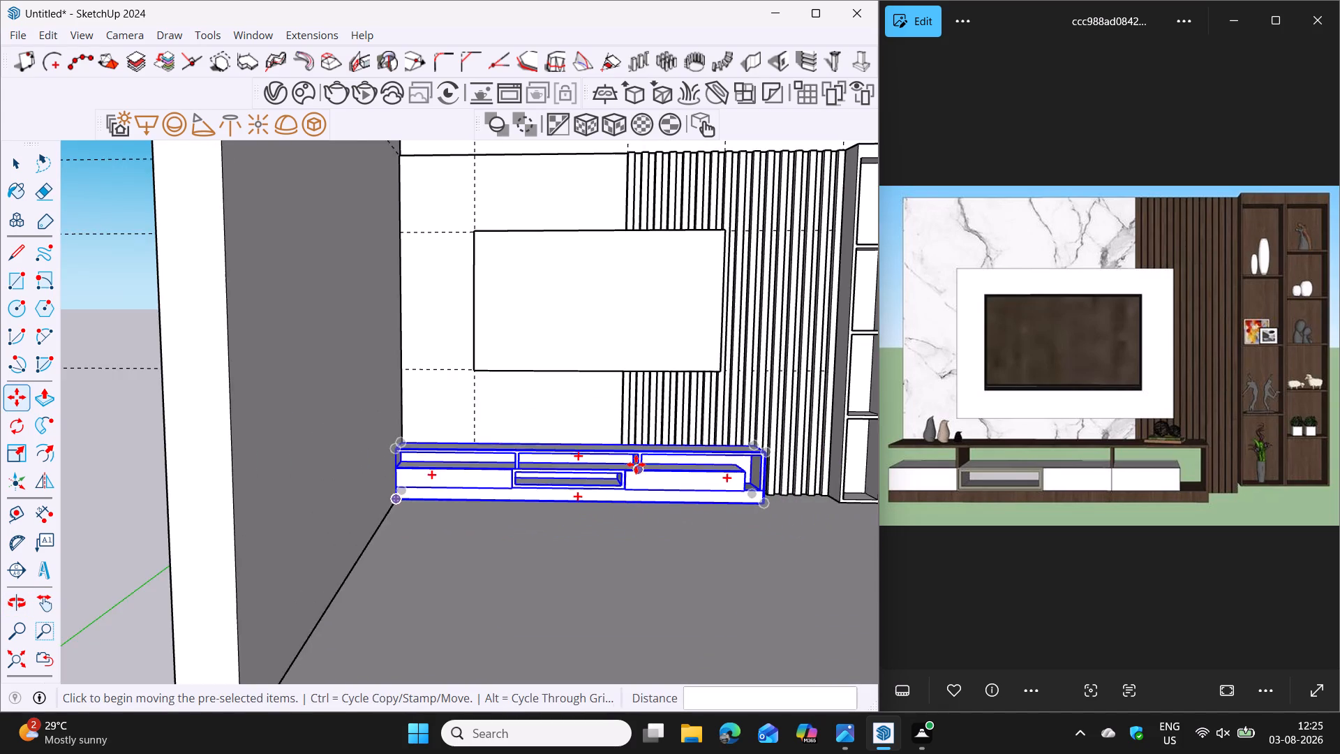
{"action": "scroll", "coordinate": [636, 464], "scroll_direction": "down", "scroll_amount": 2}
{"action": "key", "text": "space"}
{"action": "left_click", "coordinate": [403, 470]}
Examine the whole room and the TV unit arrangement from the front and from above.
{"action": "middle_click_drag", "start_coordinate": [747, 510], "coordinate": [704, 465]}
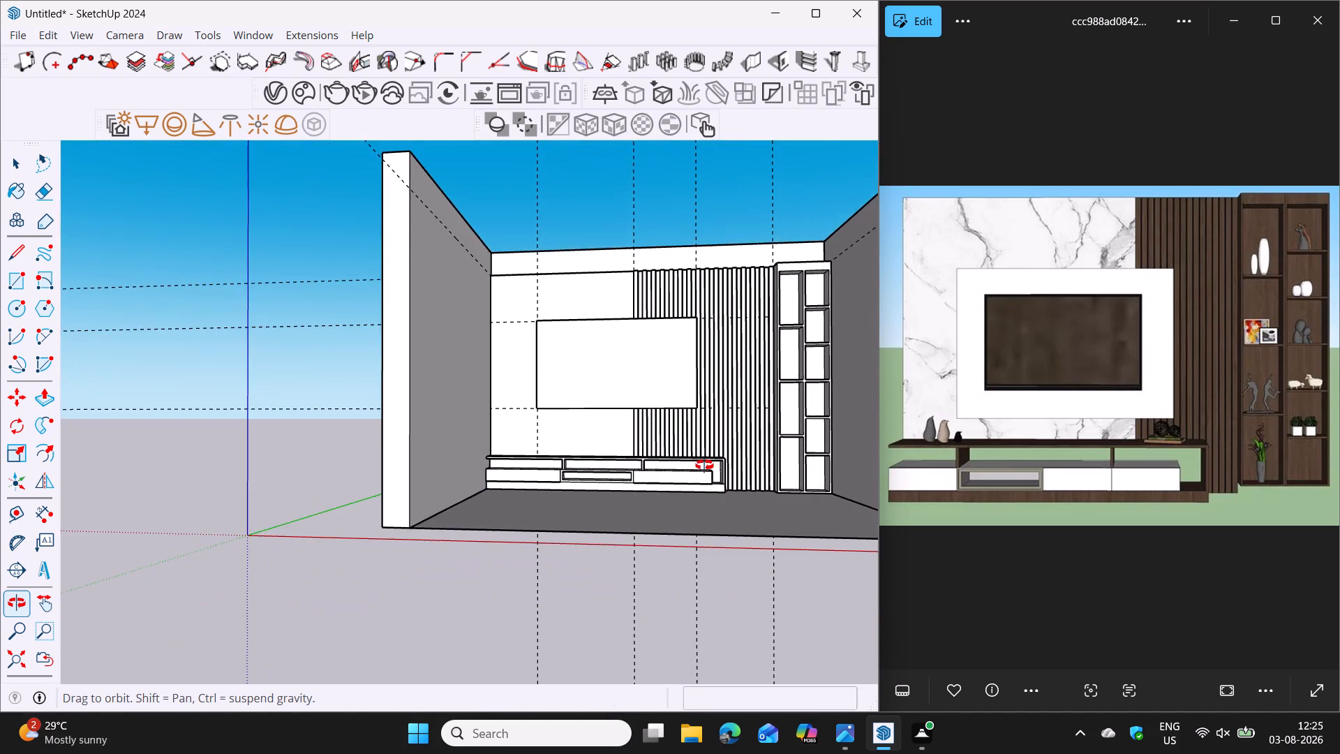
{"action": "middle_click_drag", "start_coordinate": [704, 465], "coordinate": [721, 501]}
{"action": "middle_click_drag", "start_coordinate": [778, 434], "coordinate": [685, 438], "text": "shift"}
{"action": "middle_click_drag", "start_coordinate": [659, 464], "coordinate": [694, 666]}
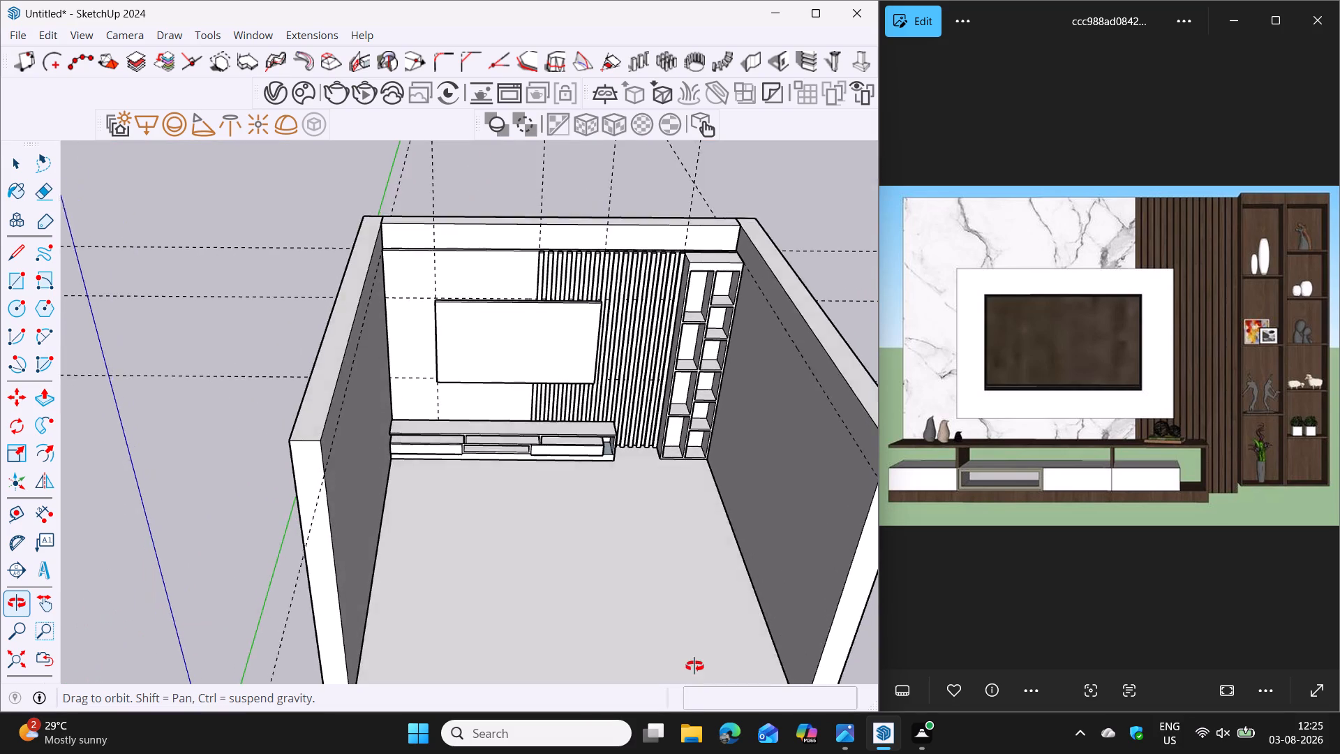
{"action": "middle_click_drag", "start_coordinate": [694, 666], "coordinate": [673, 528]}
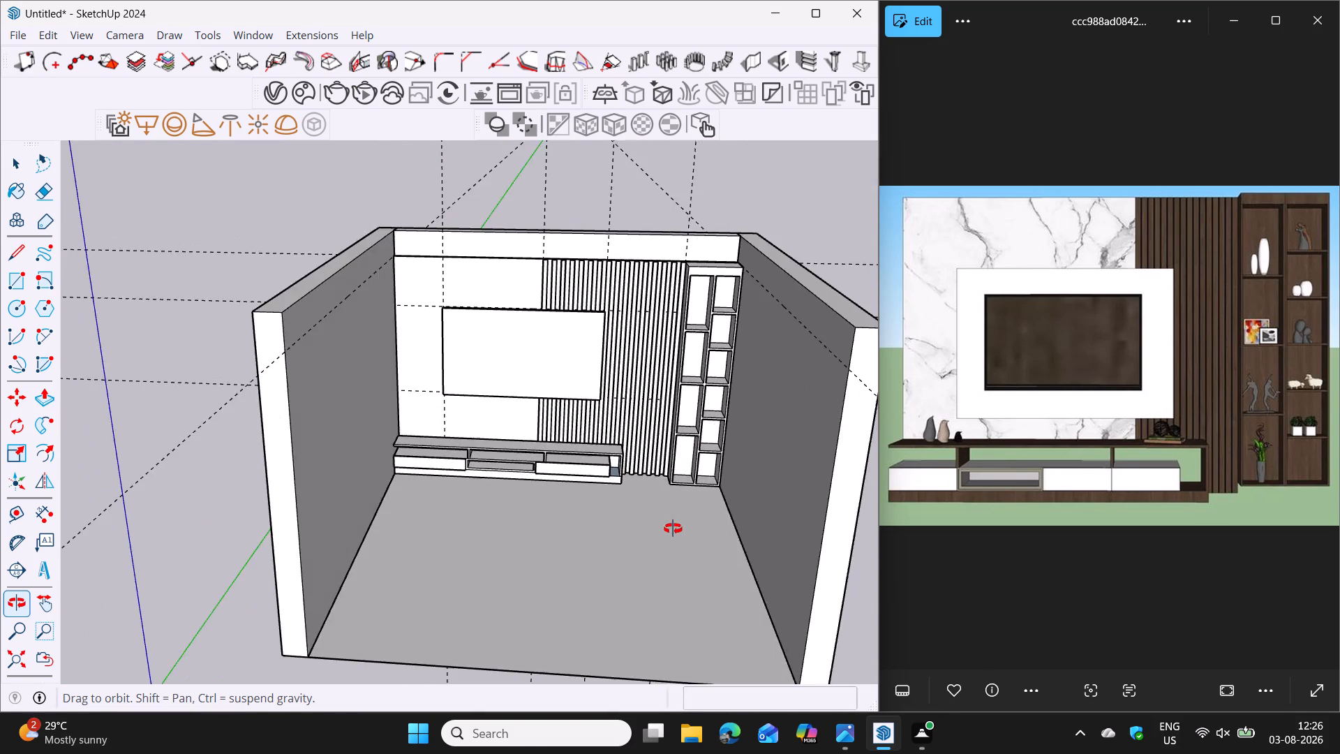
{"action": "middle_click_drag", "start_coordinate": [673, 528], "coordinate": [679, 503]}
{"action": "key", "text": "space"}
{"action": "scroll", "coordinate": [679, 503], "scroll_direction": "down", "scroll_amount": 2}
{"action": "middle_click_drag", "start_coordinate": [687, 503], "coordinate": [618, 507], "text": "shift"}
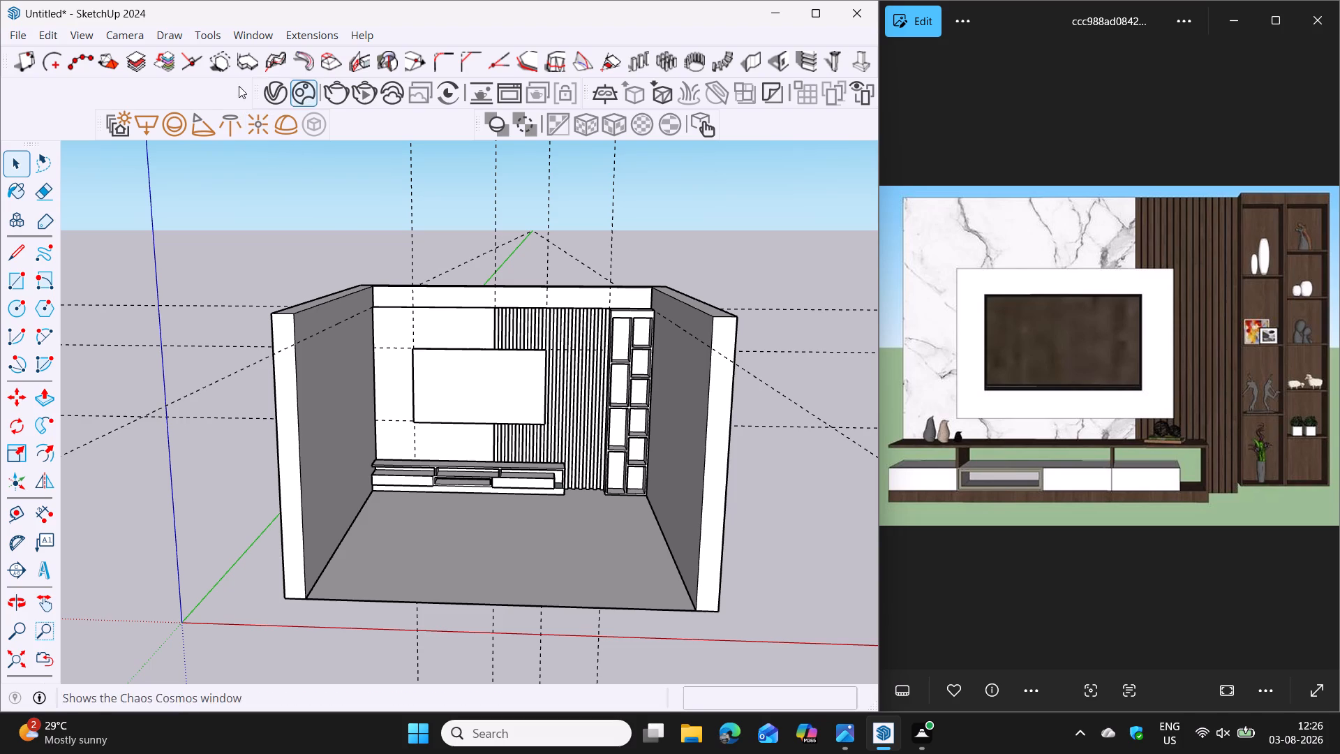
Hide the 1001bit pro tool set from the workspace.
{"action": "right_click", "coordinate": [179, 94]}
{"action": "left_click", "coordinate": [276, 13]}
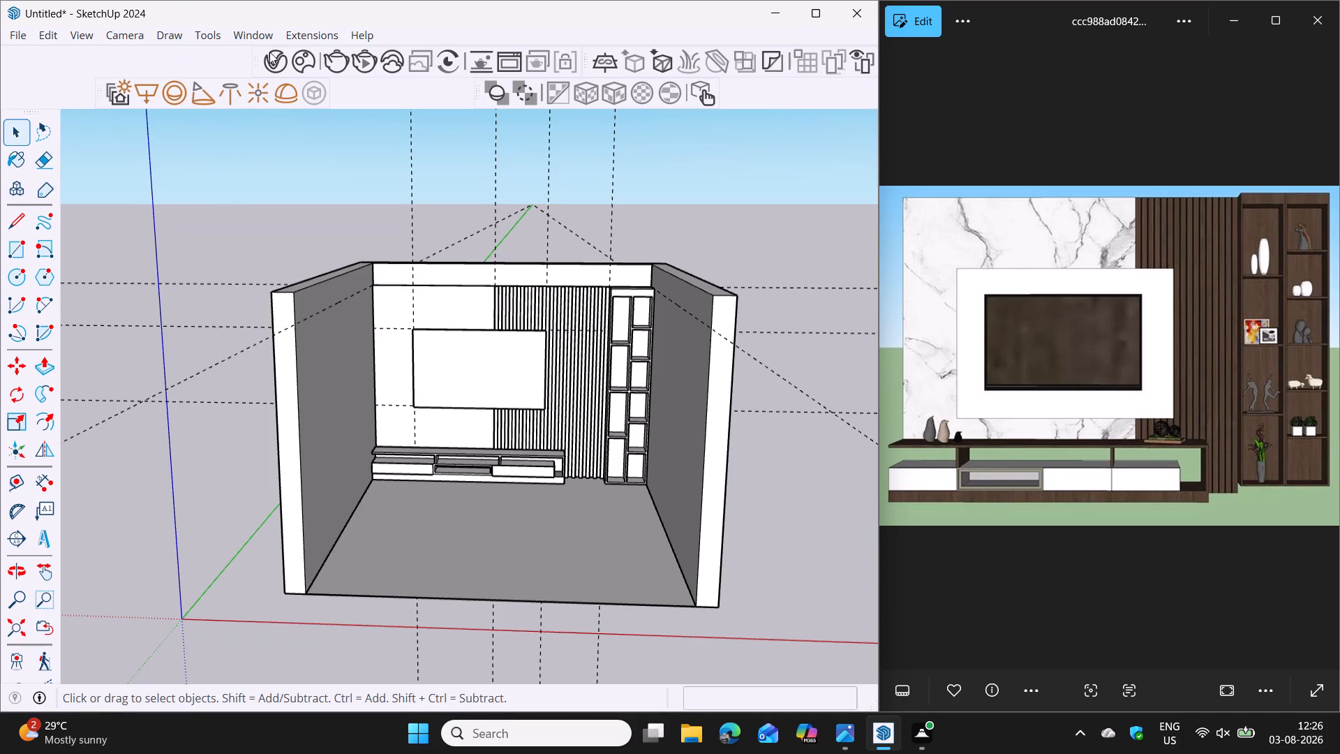
{"action": "right_click", "coordinate": [222, 60]}
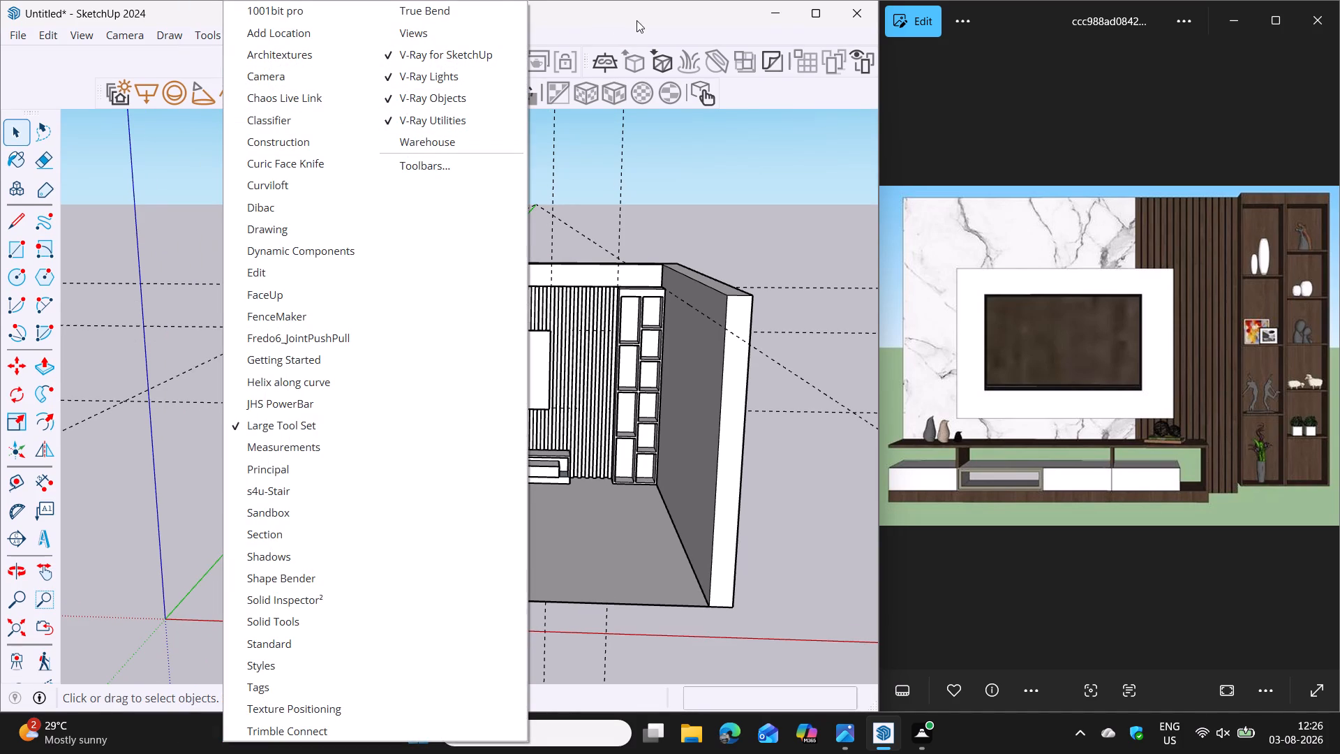
{"action": "left_click", "coordinate": [637, 21]}
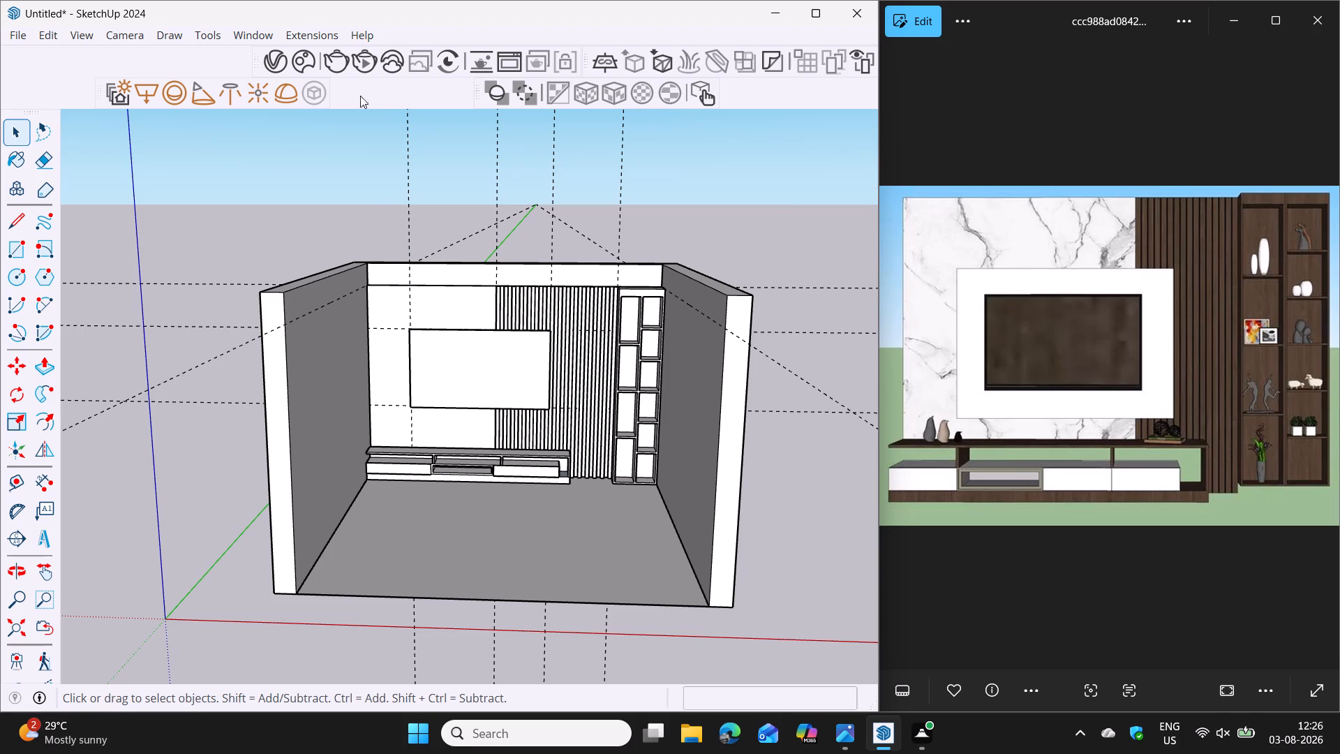
Open the Chaos Cosmos asset browser, reposition its window over the model, and switch it to the online library.
{"action": "middle_click_drag", "start_coordinate": [371, 300], "coordinate": [378, 300]}
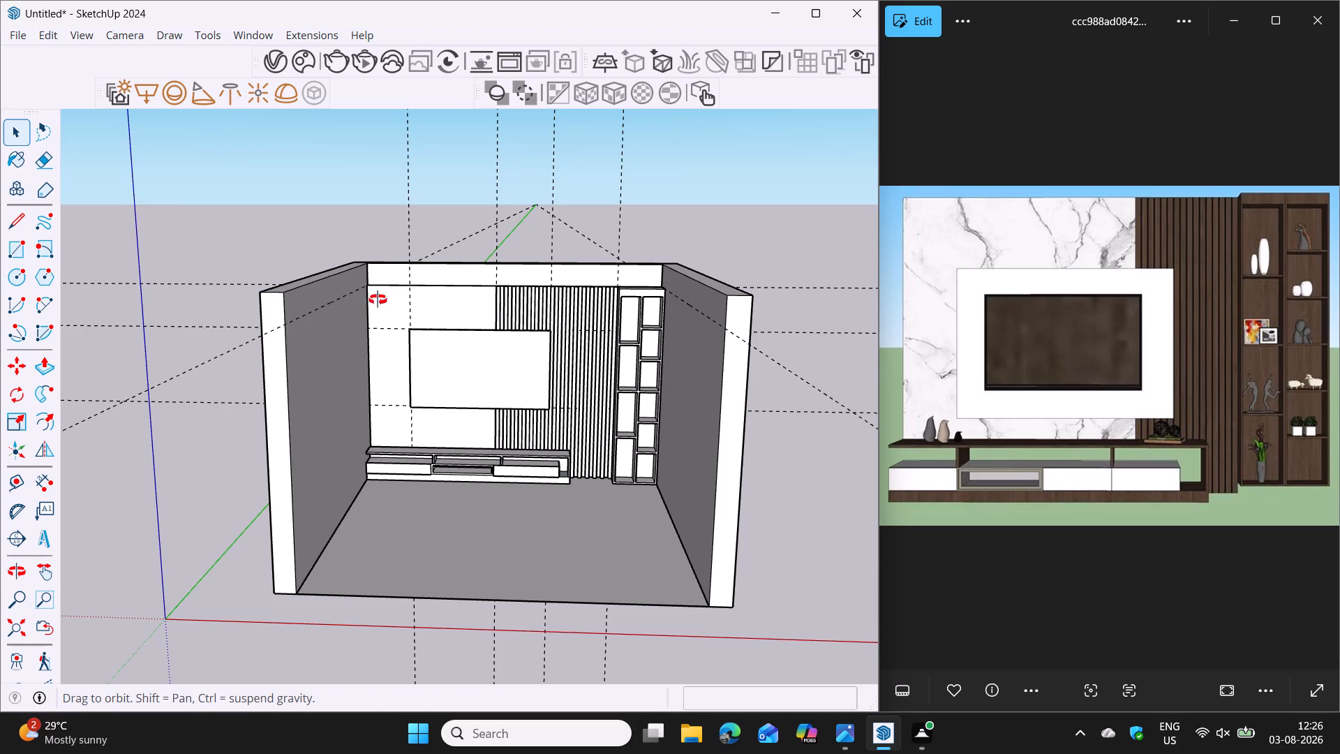
{"action": "middle_click_drag", "start_coordinate": [378, 300], "coordinate": [403, 301]}
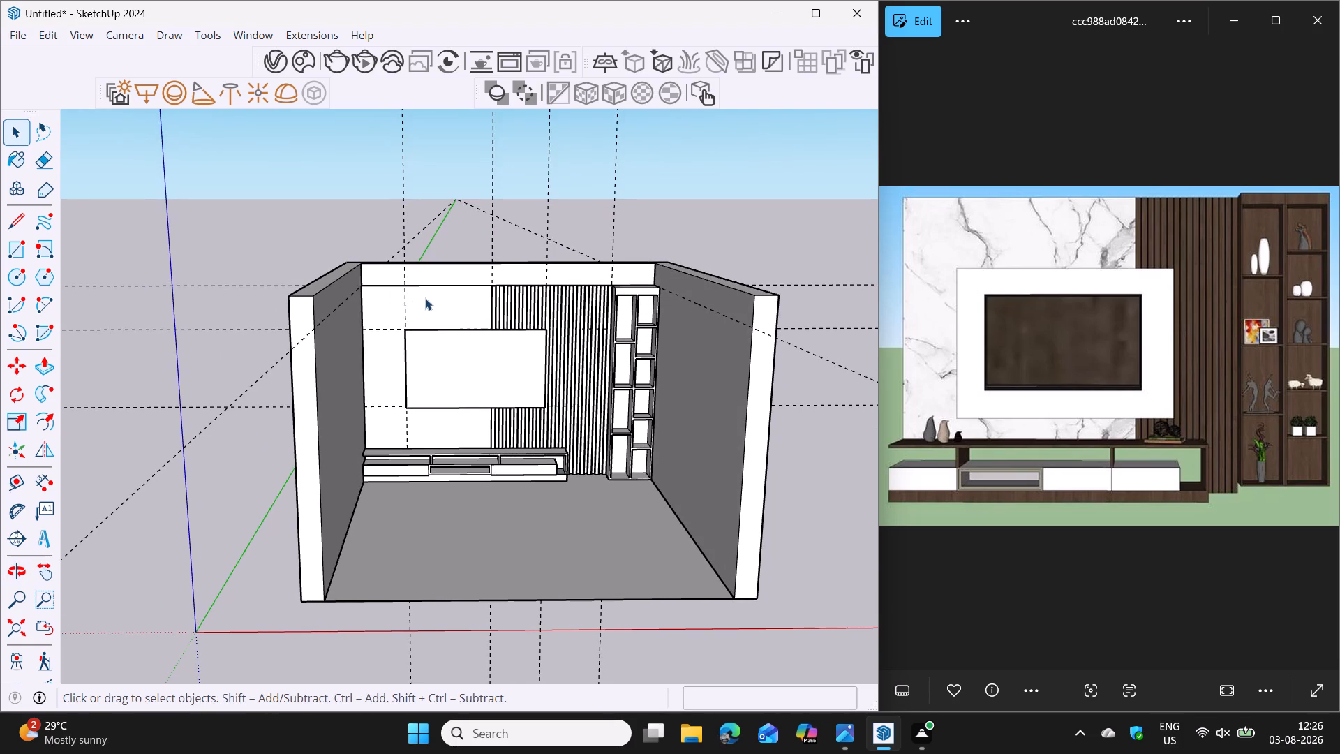
{"action": "left_click", "coordinate": [307, 67]}
{"action": "left_click", "coordinate": [304, 64]}
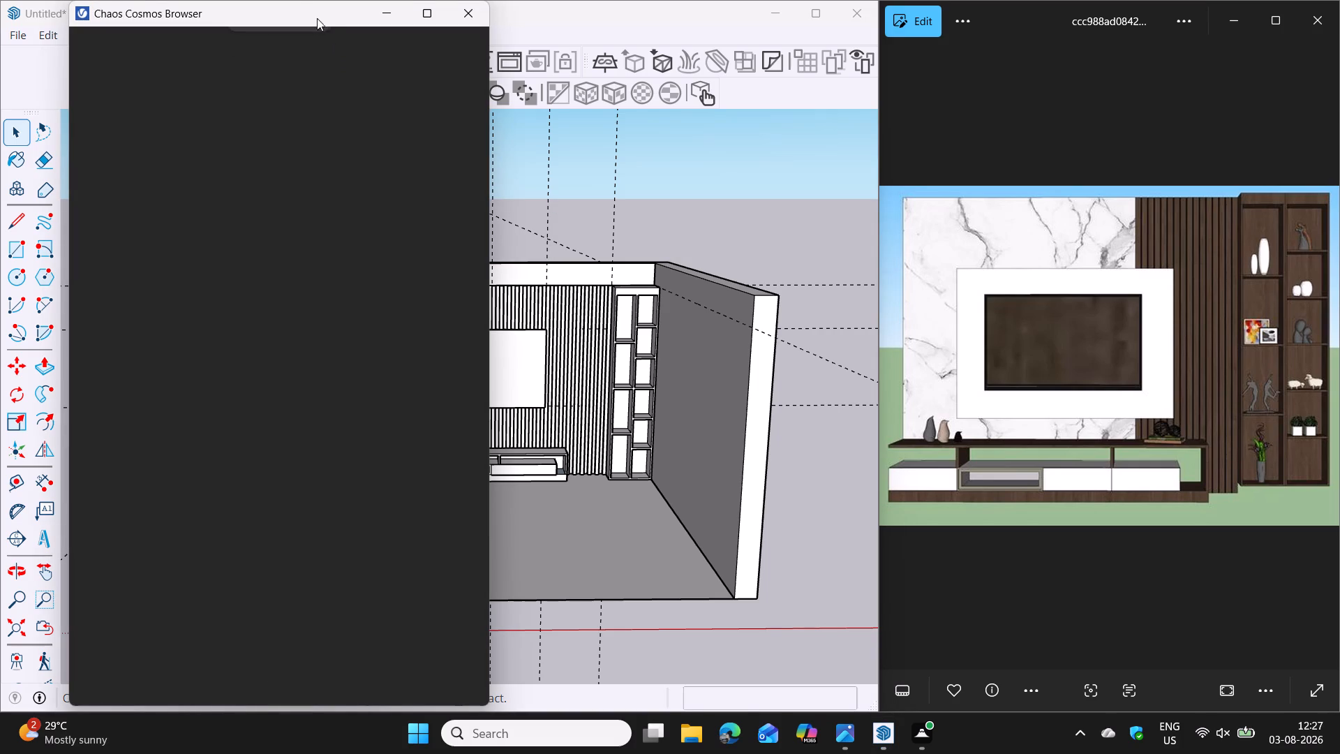
{"action": "left_click_drag", "start_coordinate": [320, 15], "coordinate": [576, 244]}
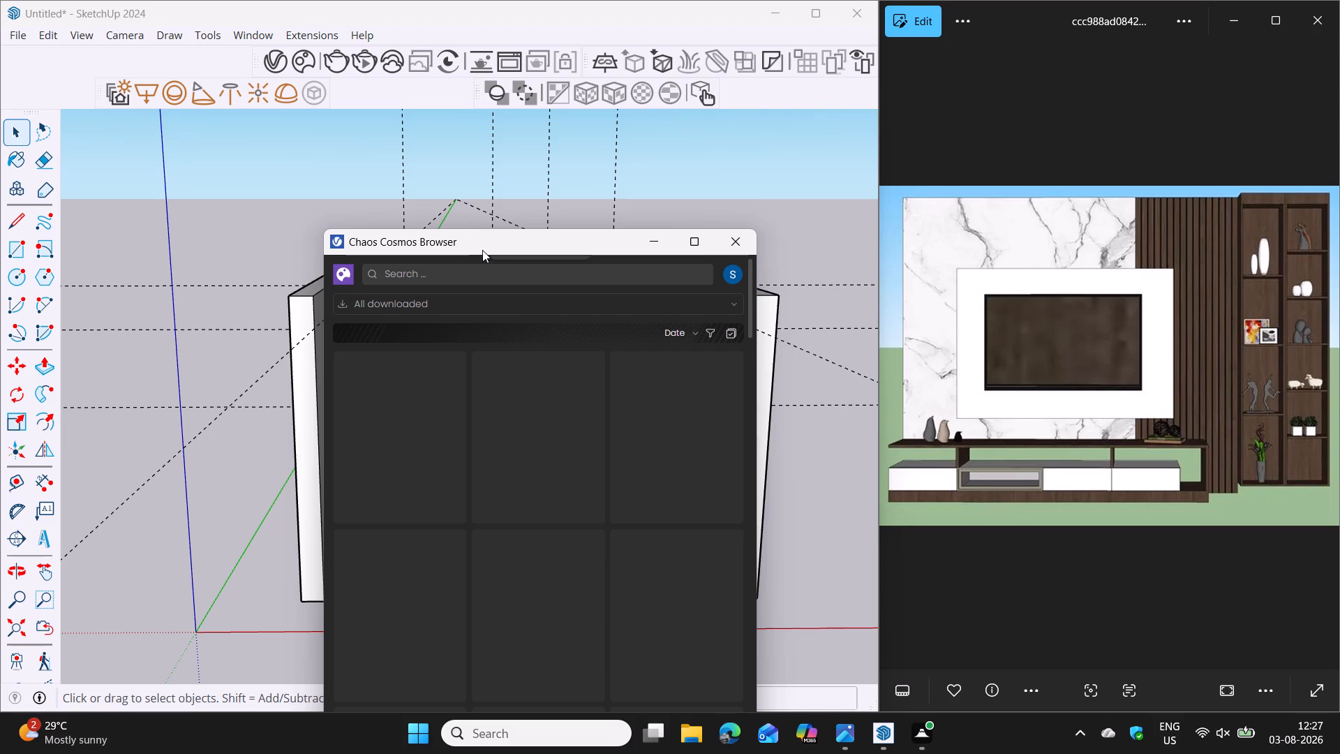
{"action": "left_click_drag", "start_coordinate": [488, 246], "coordinate": [343, 58]}
{"action": "left_click", "coordinate": [303, 118]}
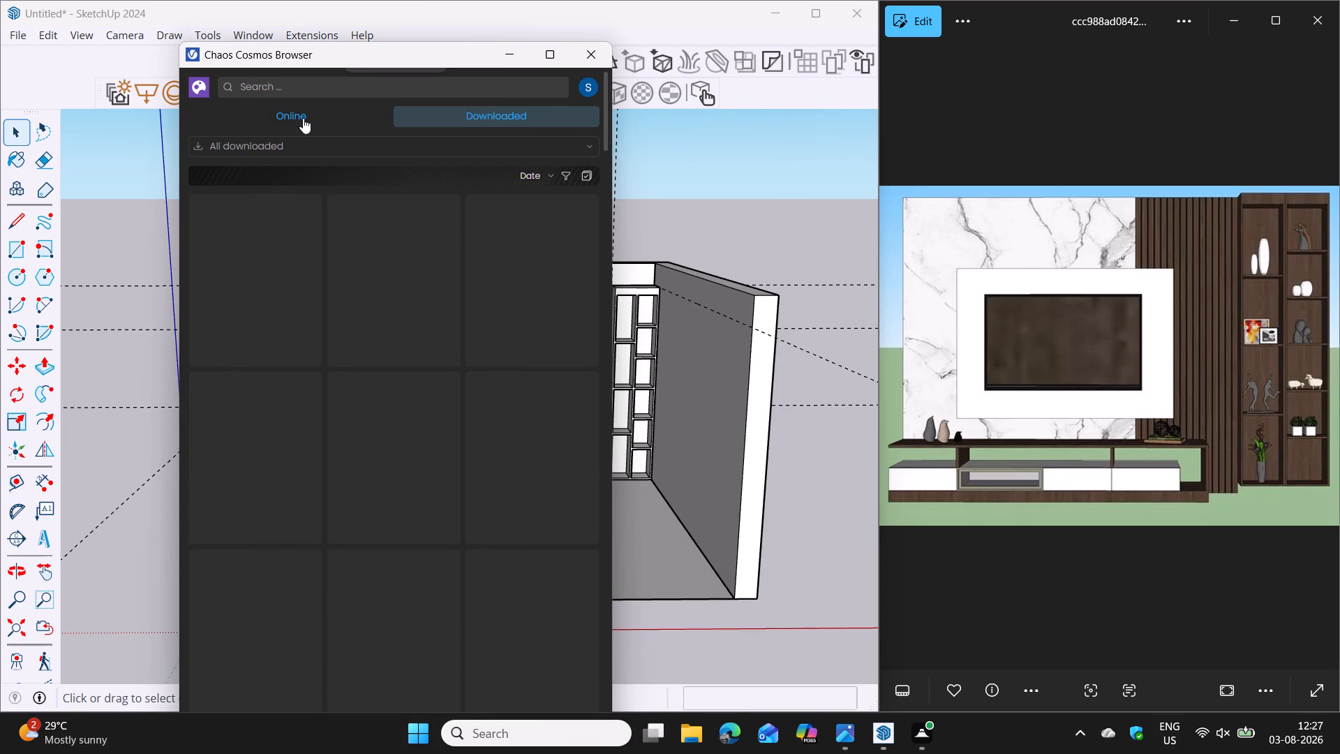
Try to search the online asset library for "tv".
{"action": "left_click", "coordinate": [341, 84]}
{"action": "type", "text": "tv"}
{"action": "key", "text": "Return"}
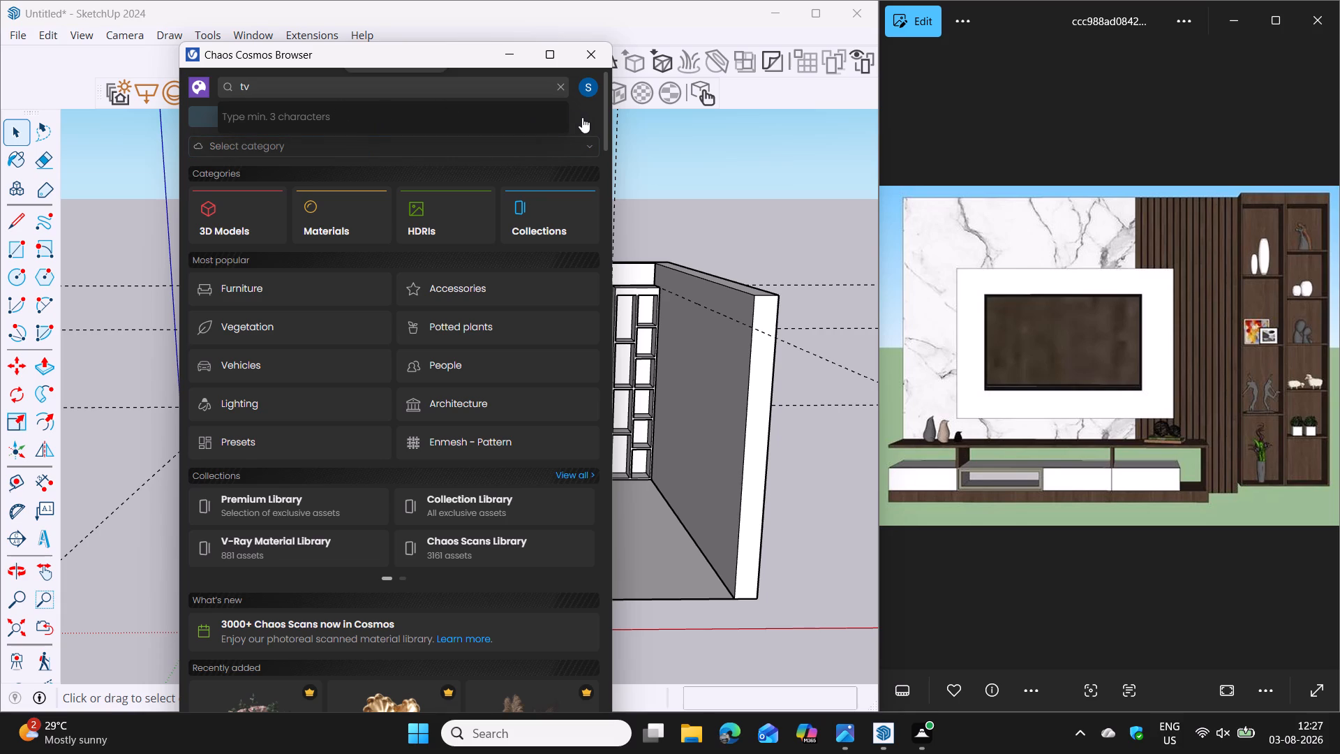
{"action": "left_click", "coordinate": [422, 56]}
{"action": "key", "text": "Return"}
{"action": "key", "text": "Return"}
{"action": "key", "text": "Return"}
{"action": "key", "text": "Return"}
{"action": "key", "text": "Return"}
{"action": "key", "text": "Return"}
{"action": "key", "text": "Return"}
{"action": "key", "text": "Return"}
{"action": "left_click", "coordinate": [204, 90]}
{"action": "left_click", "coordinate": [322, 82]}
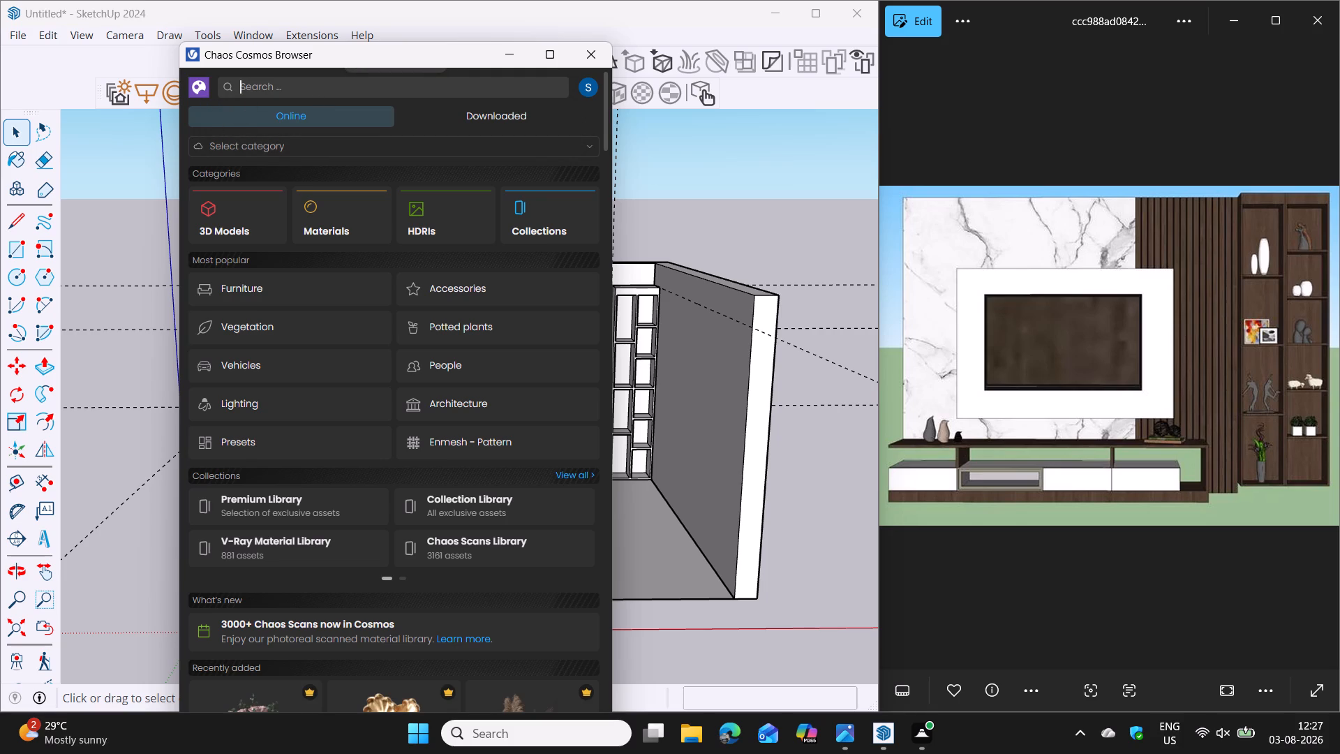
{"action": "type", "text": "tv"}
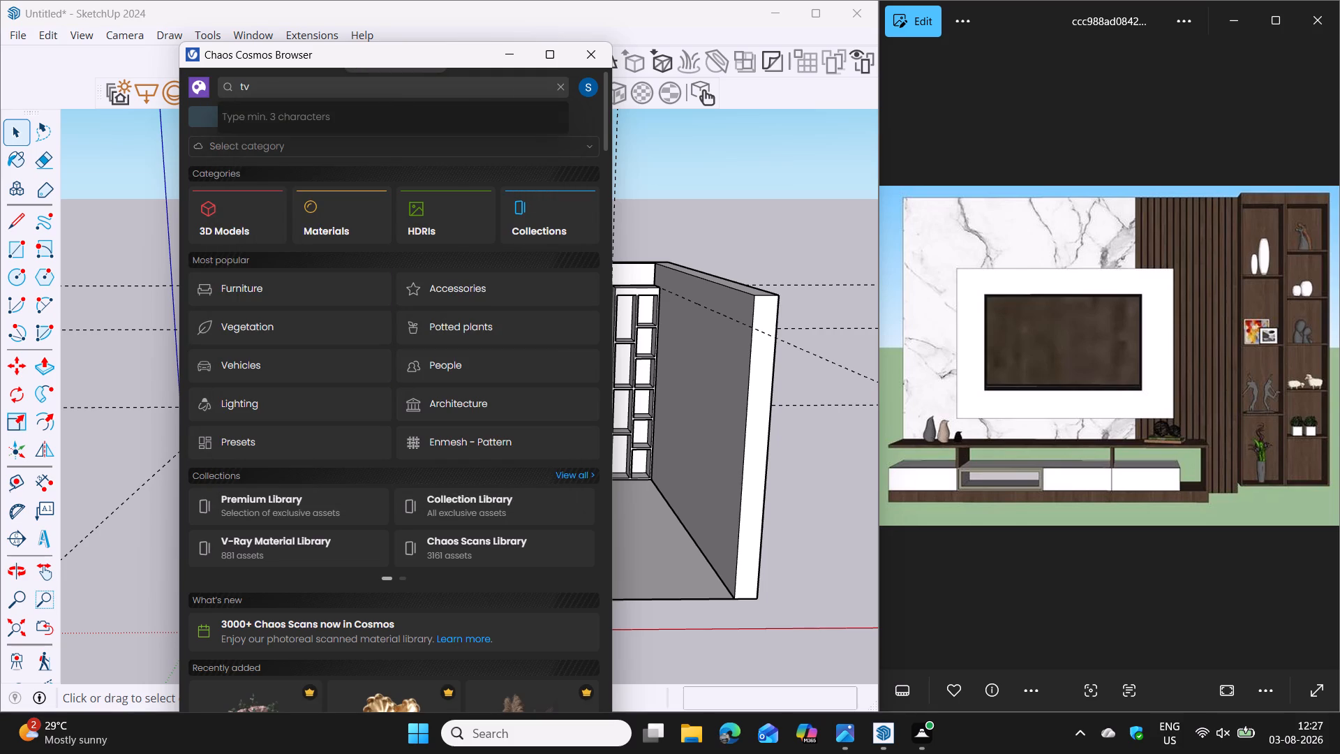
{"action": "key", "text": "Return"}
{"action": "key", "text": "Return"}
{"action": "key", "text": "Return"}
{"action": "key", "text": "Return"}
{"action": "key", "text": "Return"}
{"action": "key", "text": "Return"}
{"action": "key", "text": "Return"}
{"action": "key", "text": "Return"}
Search the online asset library for "television".
{"action": "key", "text": "BackSpace"}
{"action": "key", "text": "BackSpace"}
{"action": "key", "text": "BackSpace"}
{"action": "key", "text": "BackSpace"}
{"action": "key", "text": "BackSpace"}
{"action": "key", "text": "BackSpace"}
{"action": "key", "text": "BackSpace"}
{"action": "key", "text": "BackSpace"}
{"action": "key", "text": "BackSpace"}
{"action": "key", "text": "BackSpace"}
{"action": "key", "text": "s"}
{"action": "key", "text": "BackSpace"}
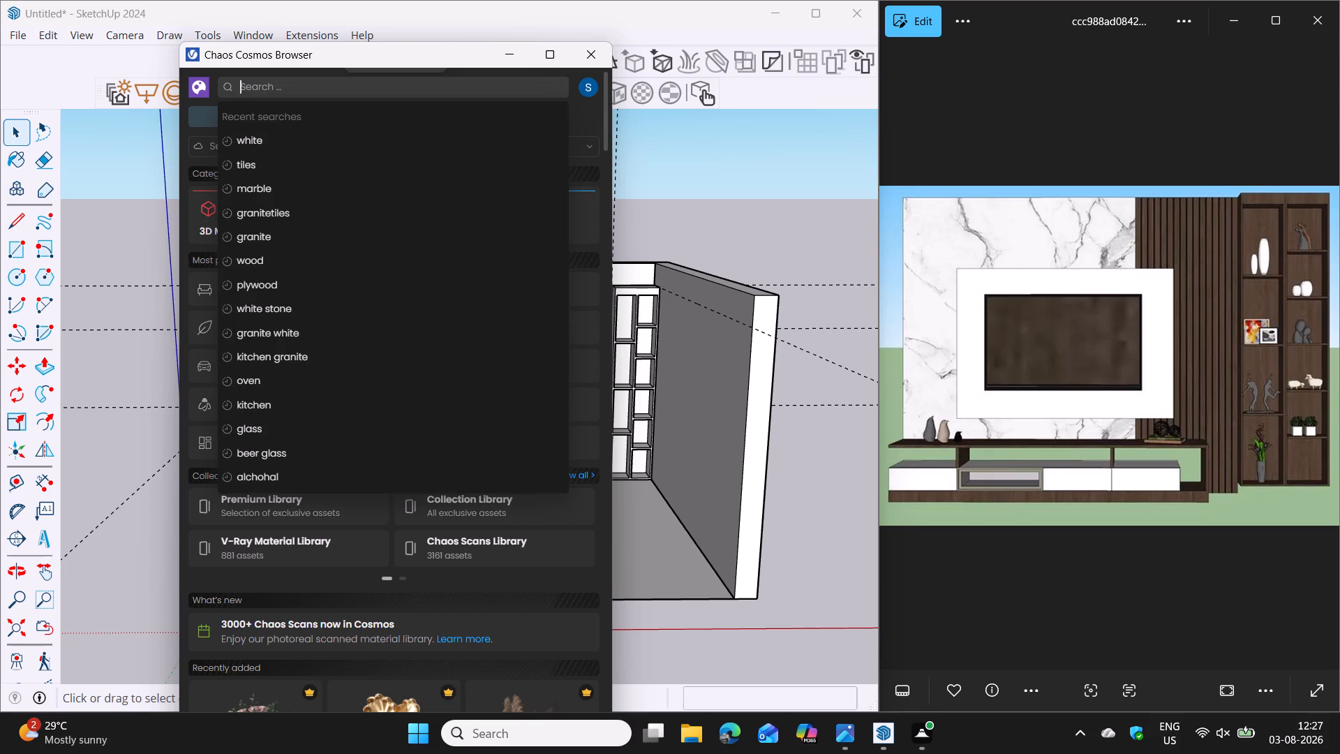
{"action": "type", "text": "tele"}
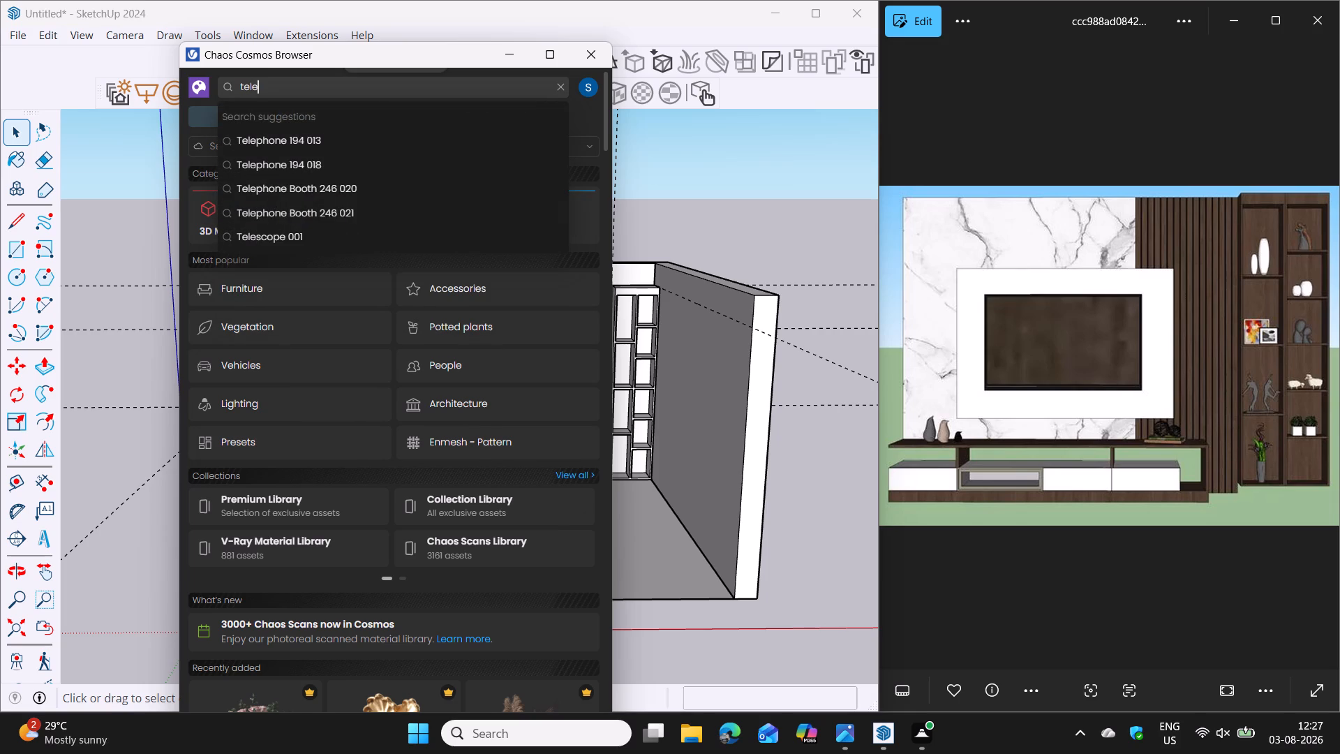
{"action": "type", "text": "vision"}
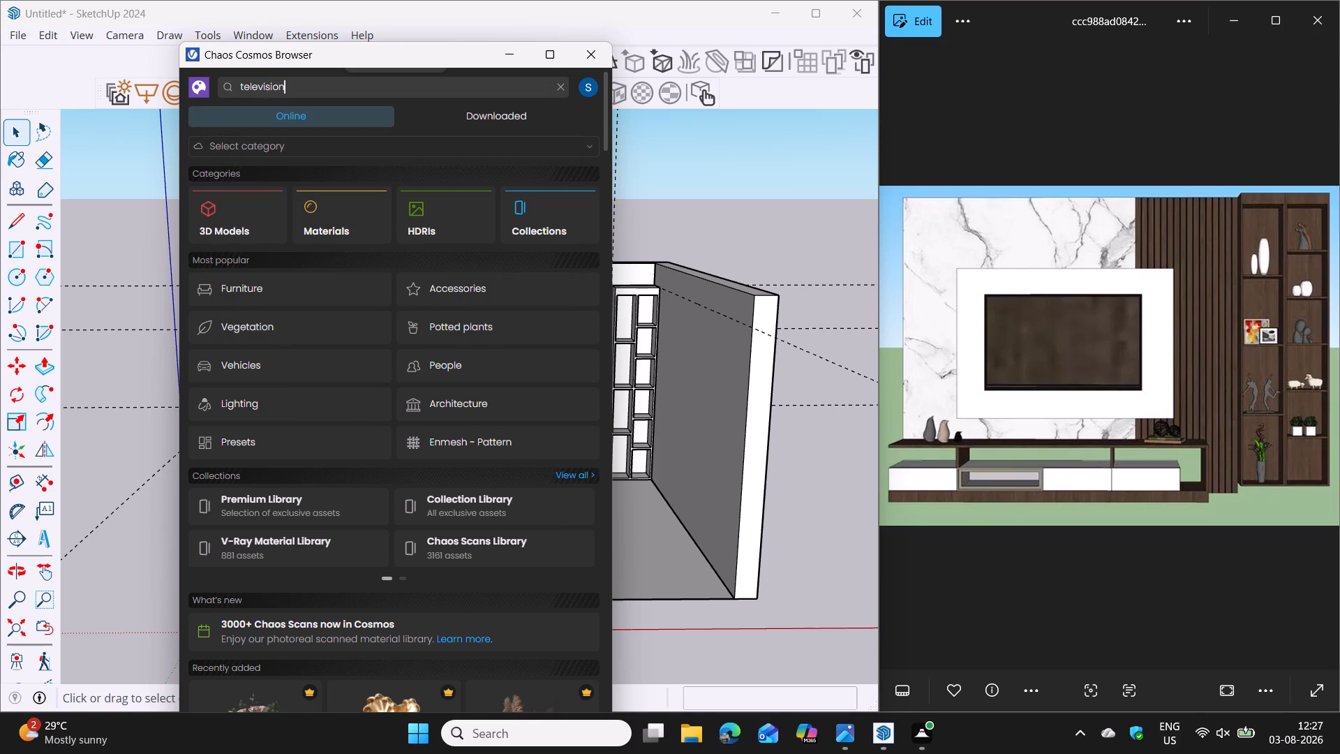
{"action": "key", "text": "Return"}
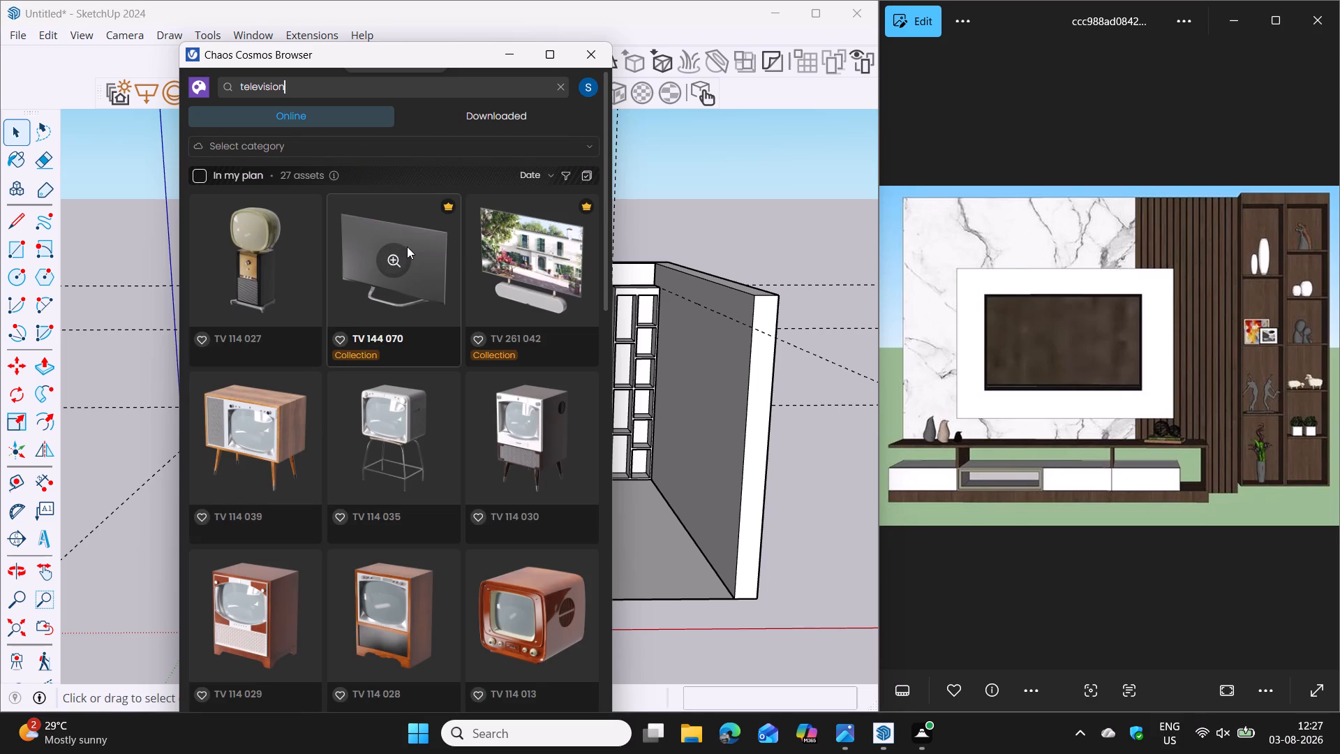
Browse the television assets and download TV 001 and TV Set 001.
{"action": "scroll", "coordinate": [556, 256], "scroll_direction": "down", "scroll_amount": 3}
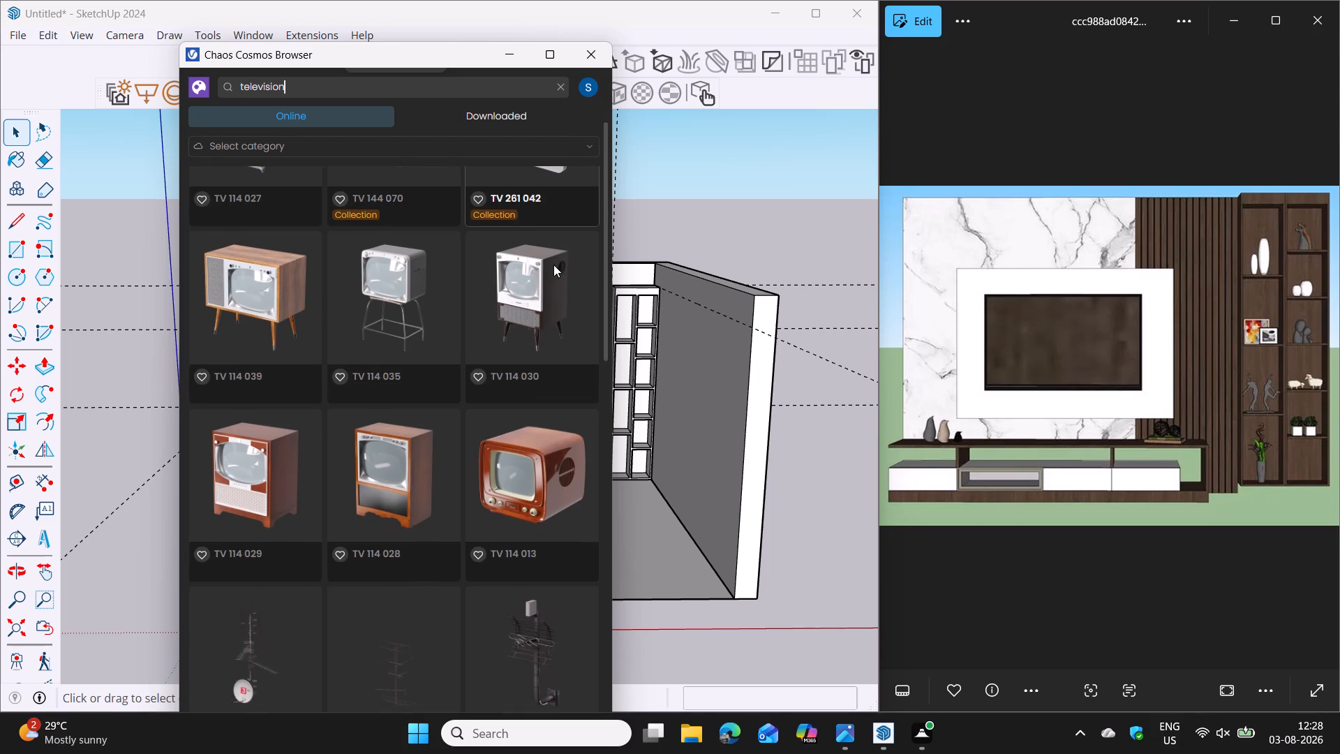
{"action": "scroll", "coordinate": [553, 265], "scroll_direction": "down", "scroll_amount": 5}
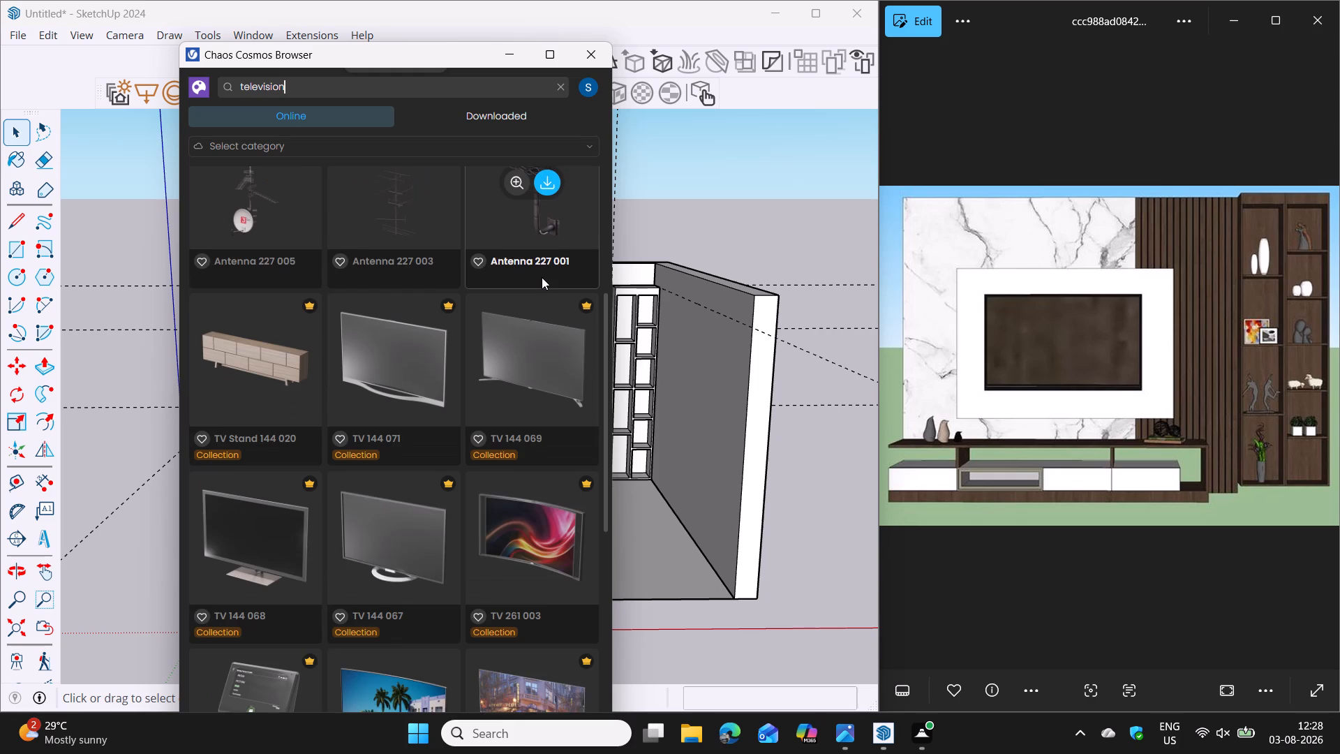
{"action": "scroll", "coordinate": [542, 277], "scroll_direction": "down", "scroll_amount": 3}
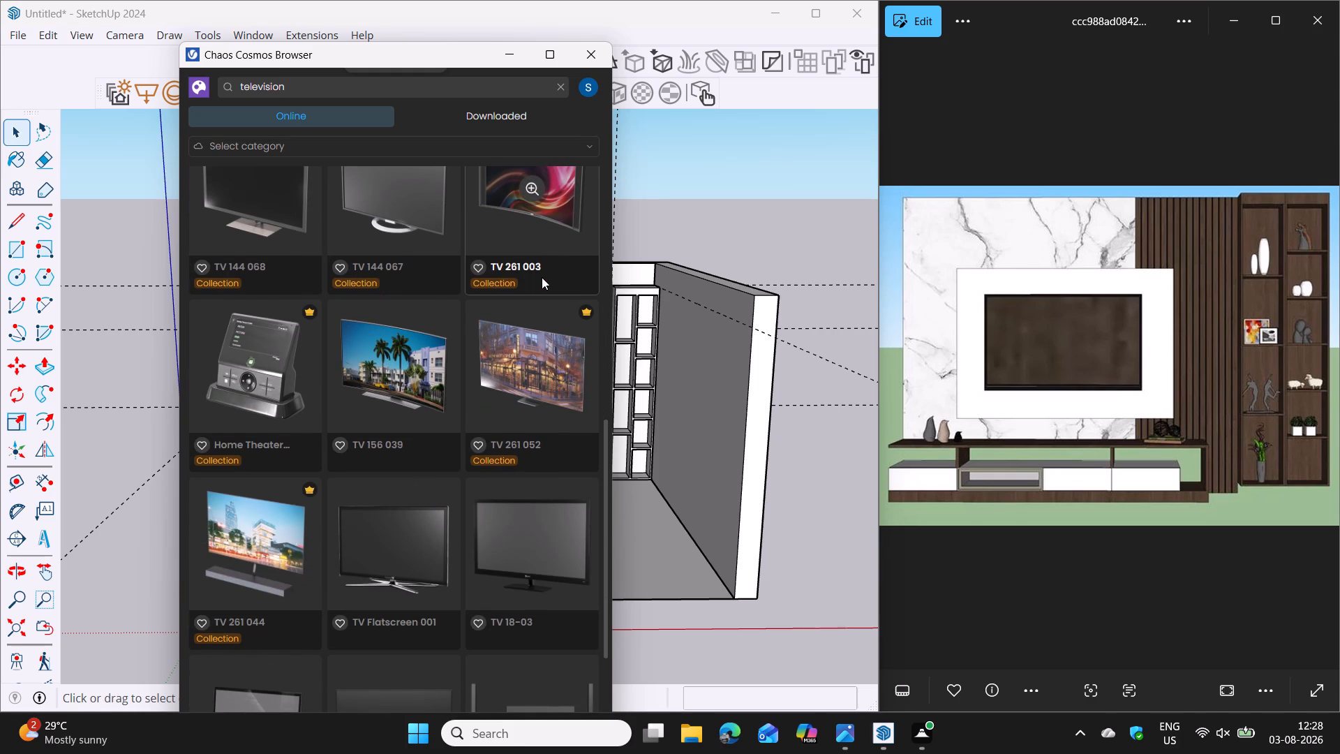
{"action": "scroll", "coordinate": [542, 277], "scroll_direction": "down", "scroll_amount": 1}
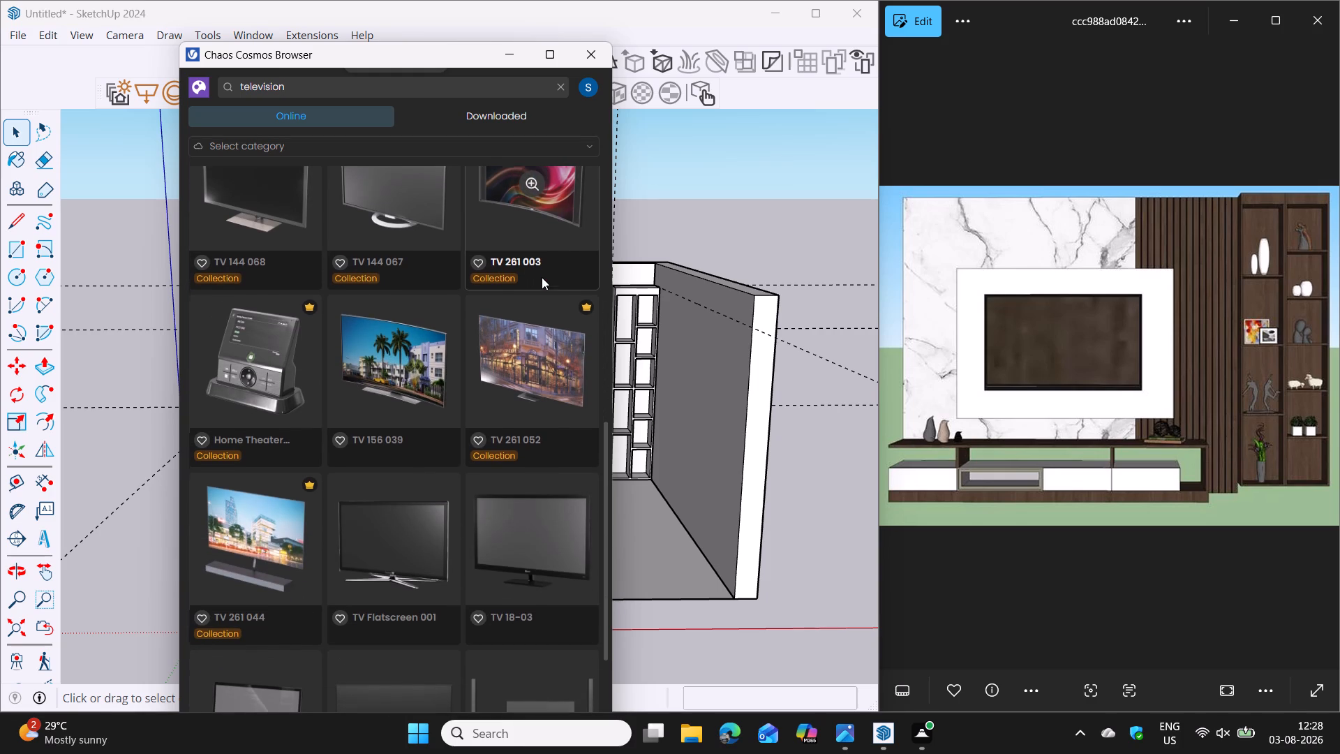
{"action": "scroll", "coordinate": [542, 277], "scroll_direction": "down", "scroll_amount": 1}
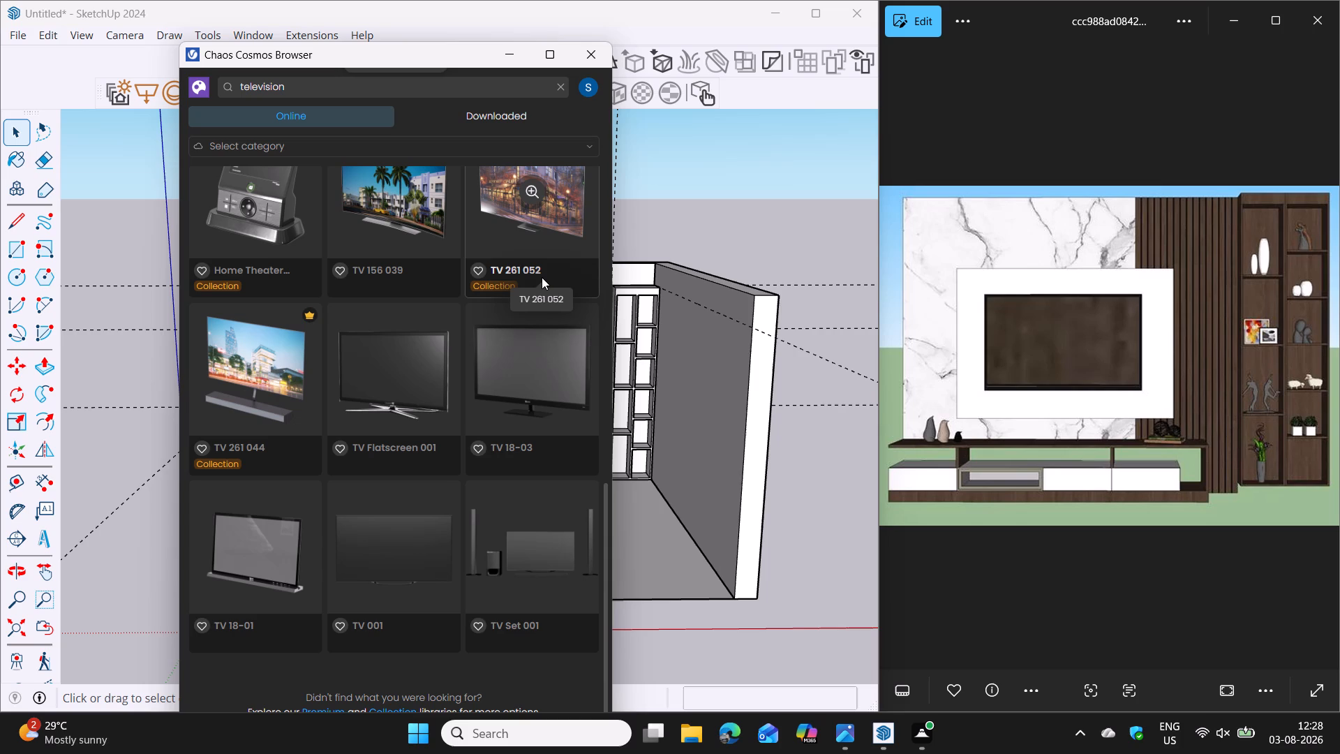
{"action": "scroll", "coordinate": [542, 277], "scroll_direction": "down", "scroll_amount": 5}
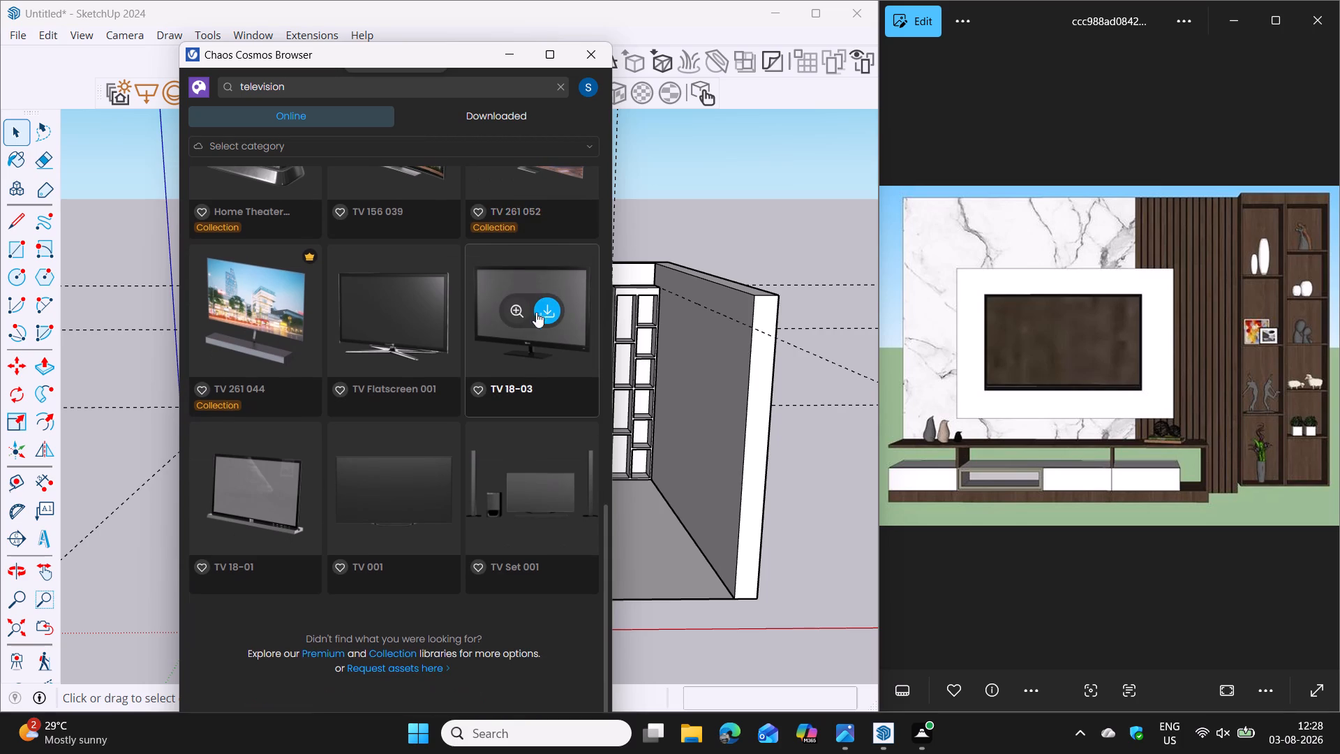
{"action": "scroll", "coordinate": [536, 312], "scroll_direction": "down", "scroll_amount": 3}
{"action": "scroll", "coordinate": [485, 381], "scroll_direction": "down", "scroll_amount": 13}
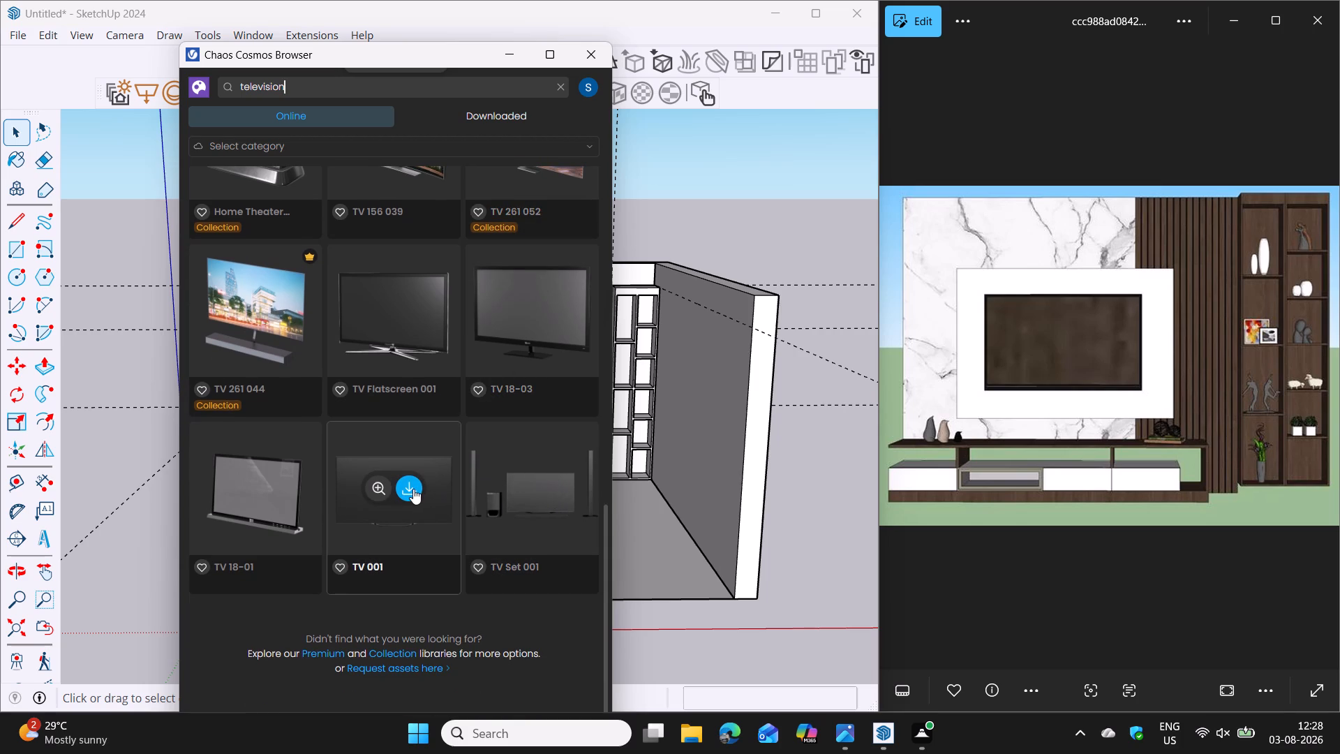
{"action": "left_click", "coordinate": [413, 489]}
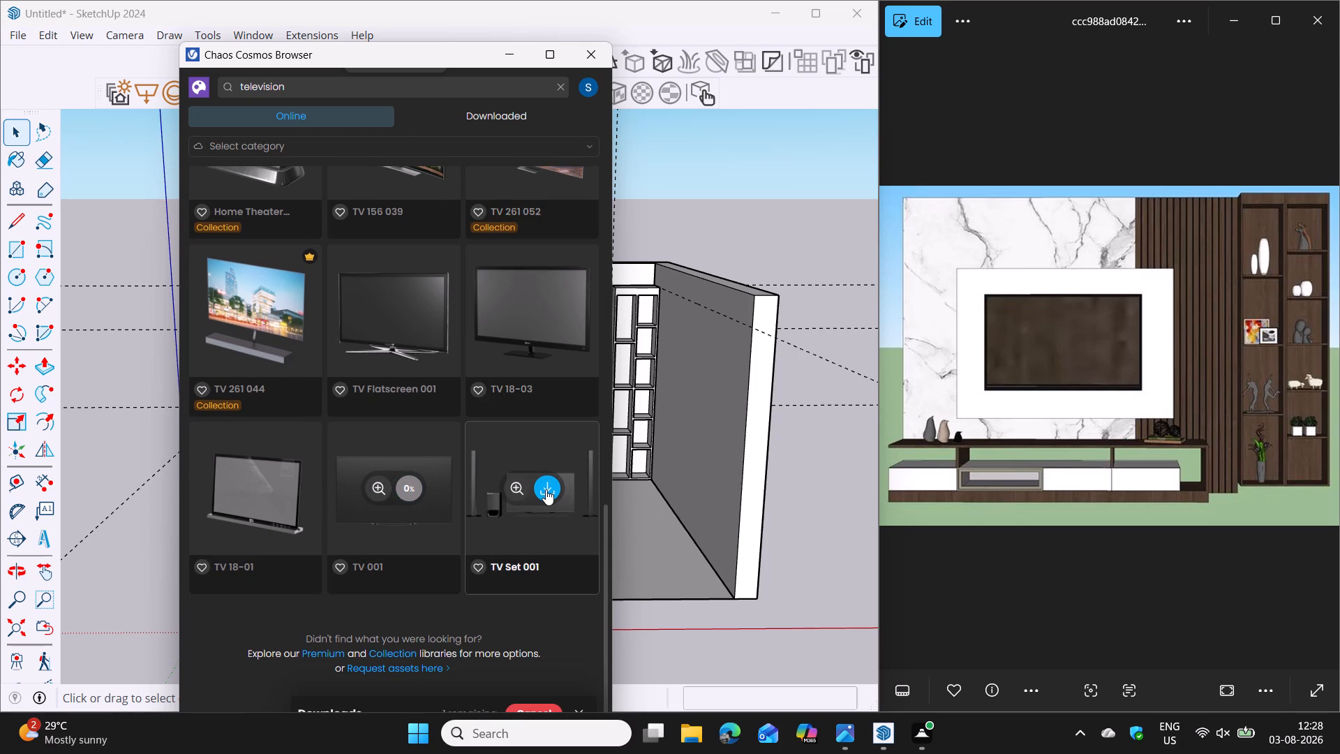
{"action": "left_click", "coordinate": [546, 489]}
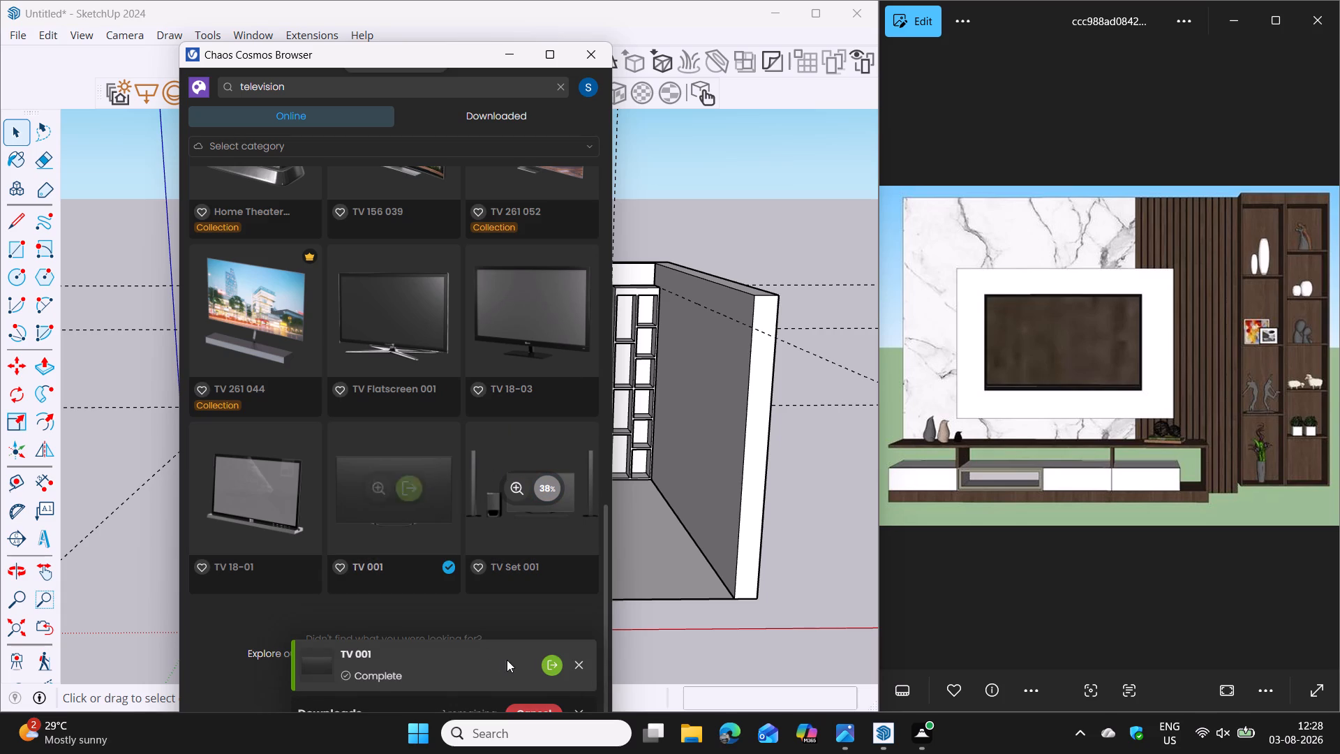
Import TV 001, place one copy on the front face of the white wall panel above the console, and close the asset browser.
{"action": "left_click", "coordinate": [552, 665]}
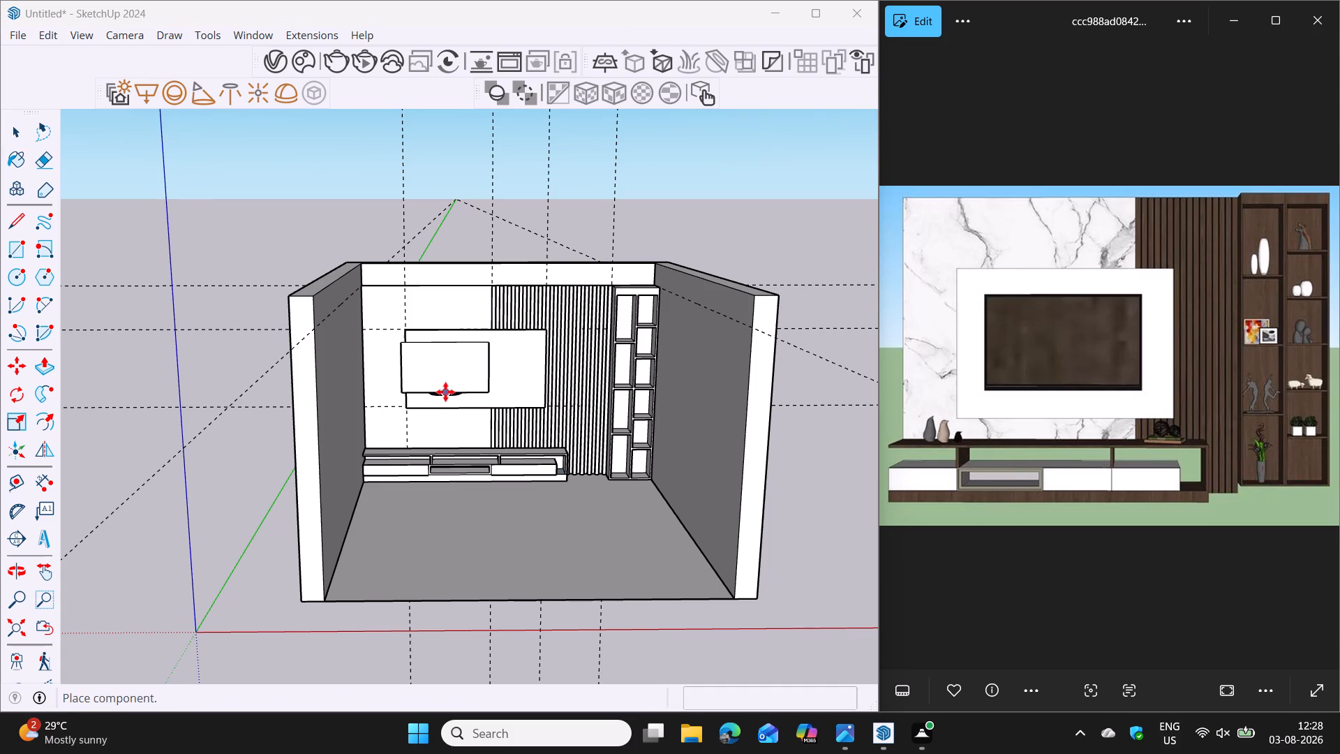
{"action": "scroll", "coordinate": [478, 391], "scroll_direction": "up", "scroll_amount": 9}
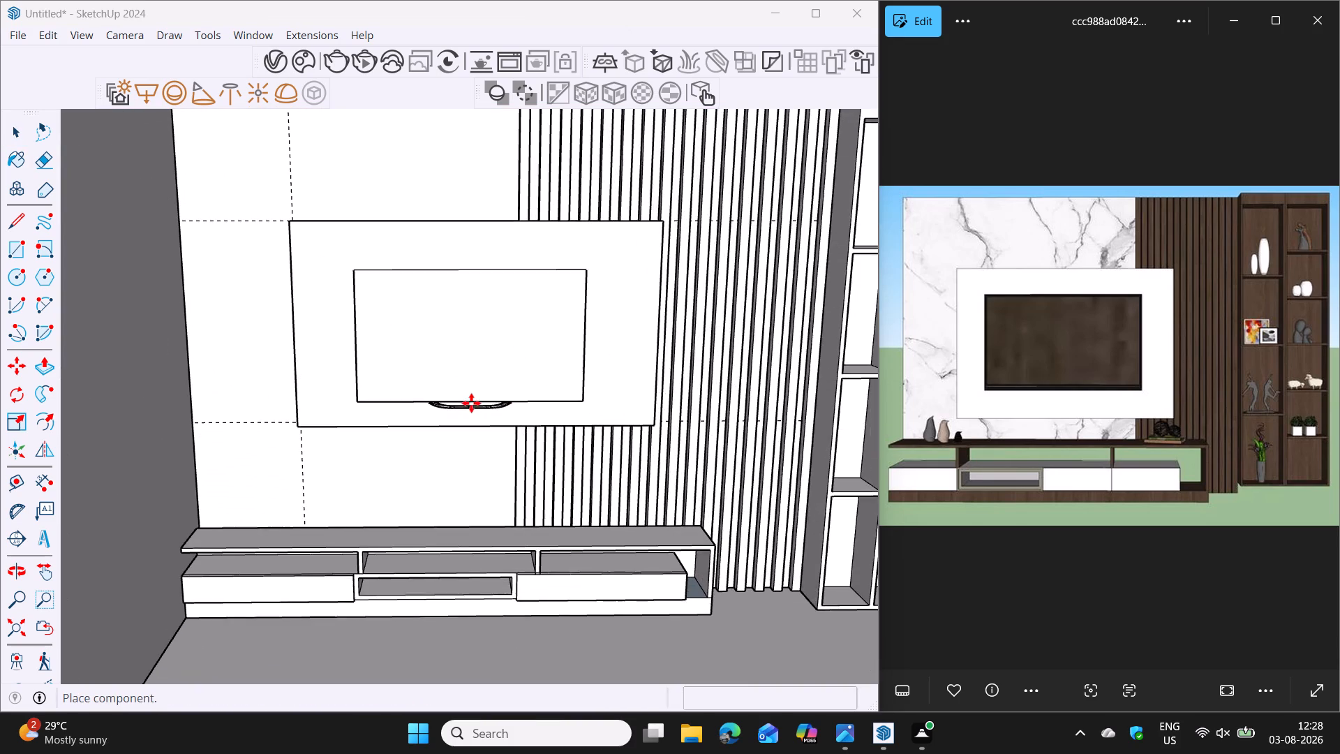
{"action": "scroll", "coordinate": [471, 403], "scroll_direction": "up", "scroll_amount": 3}
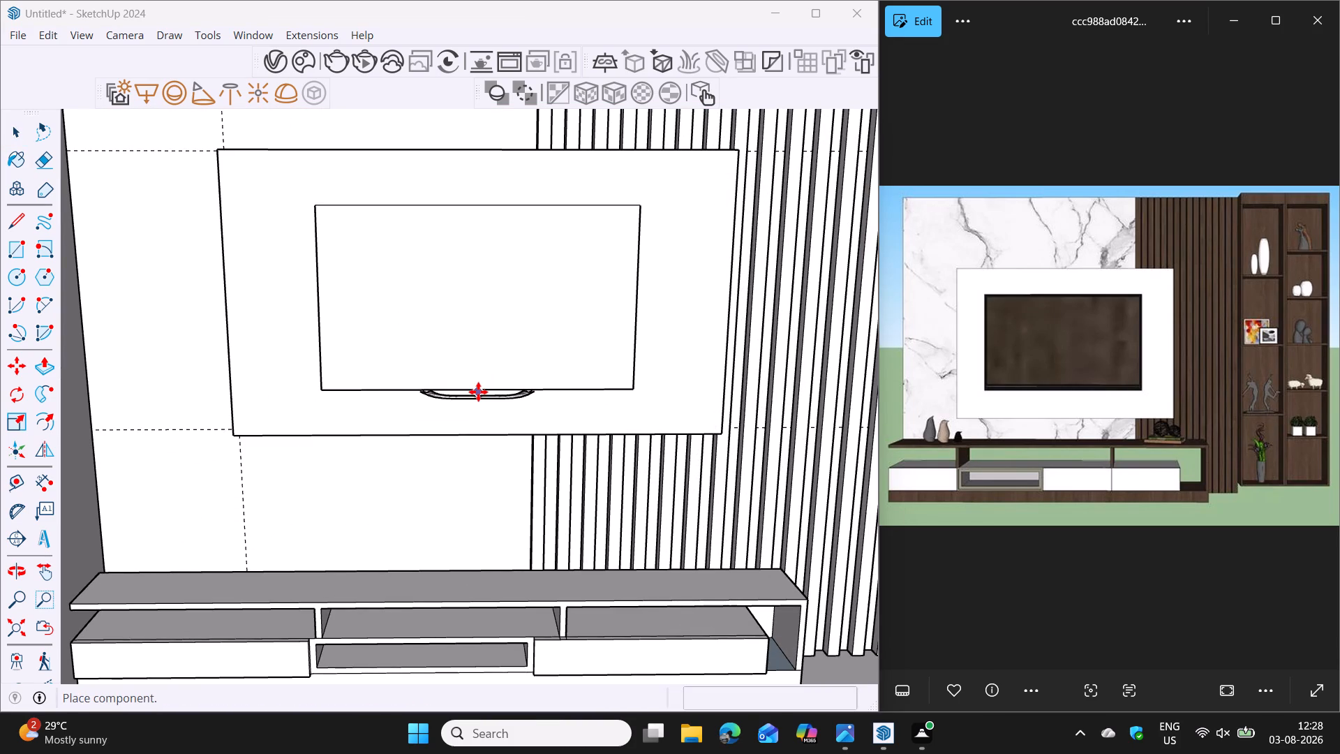
{"action": "middle_click_drag", "start_coordinate": [478, 392], "coordinate": [482, 365]}
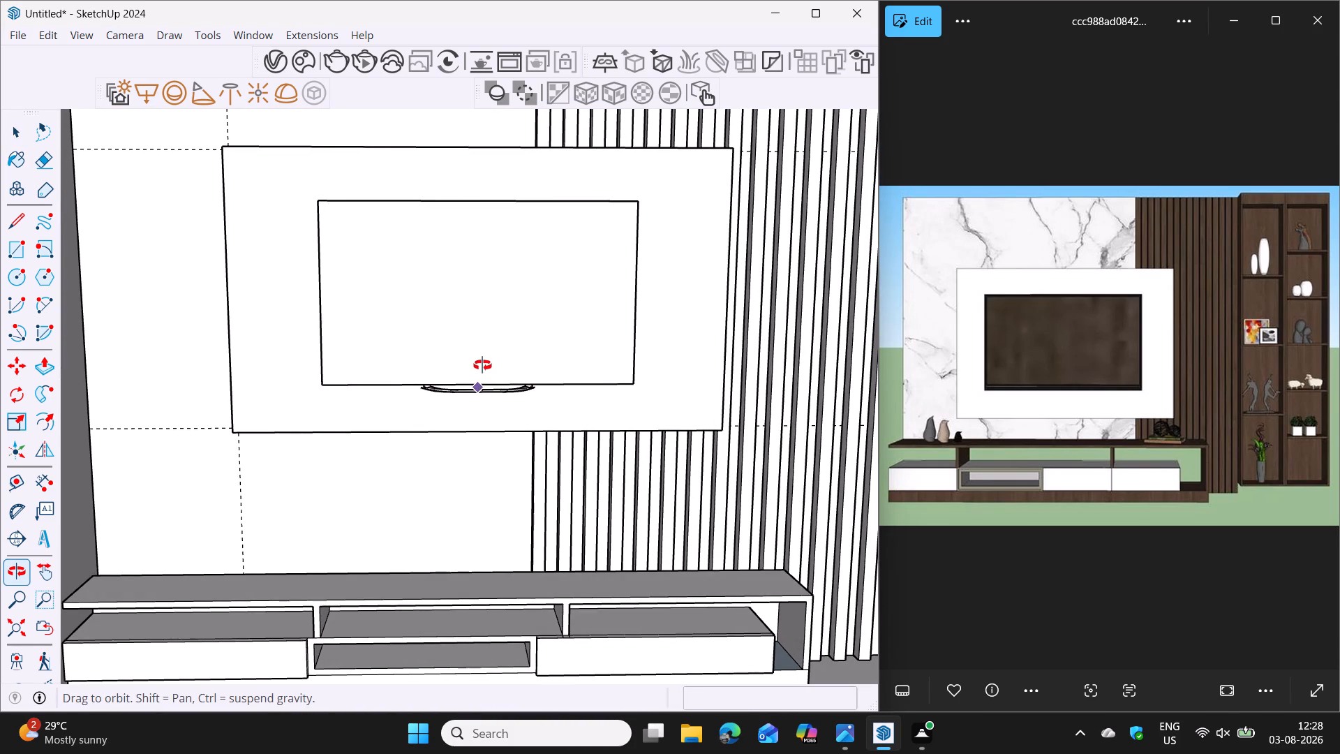
{"action": "middle_click_drag", "start_coordinate": [482, 365], "coordinate": [482, 362]}
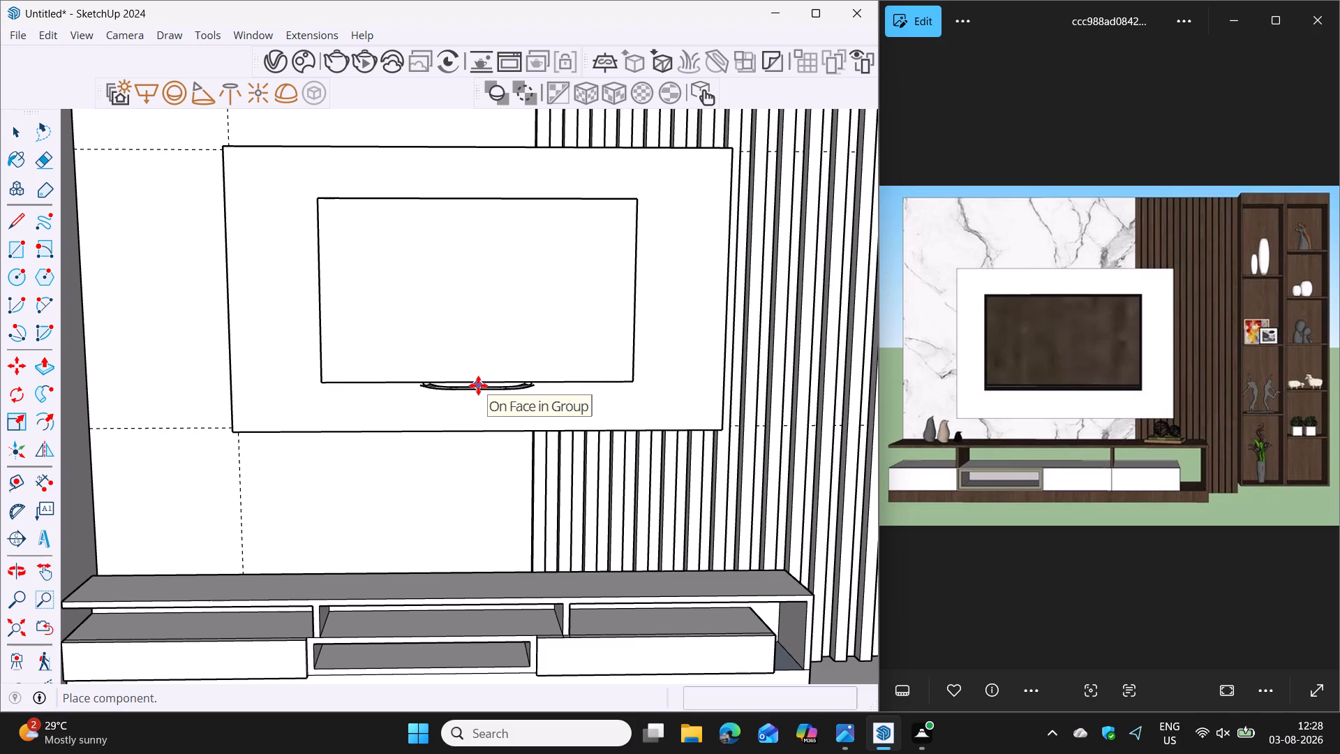
{"action": "left_click", "coordinate": [478, 385]}
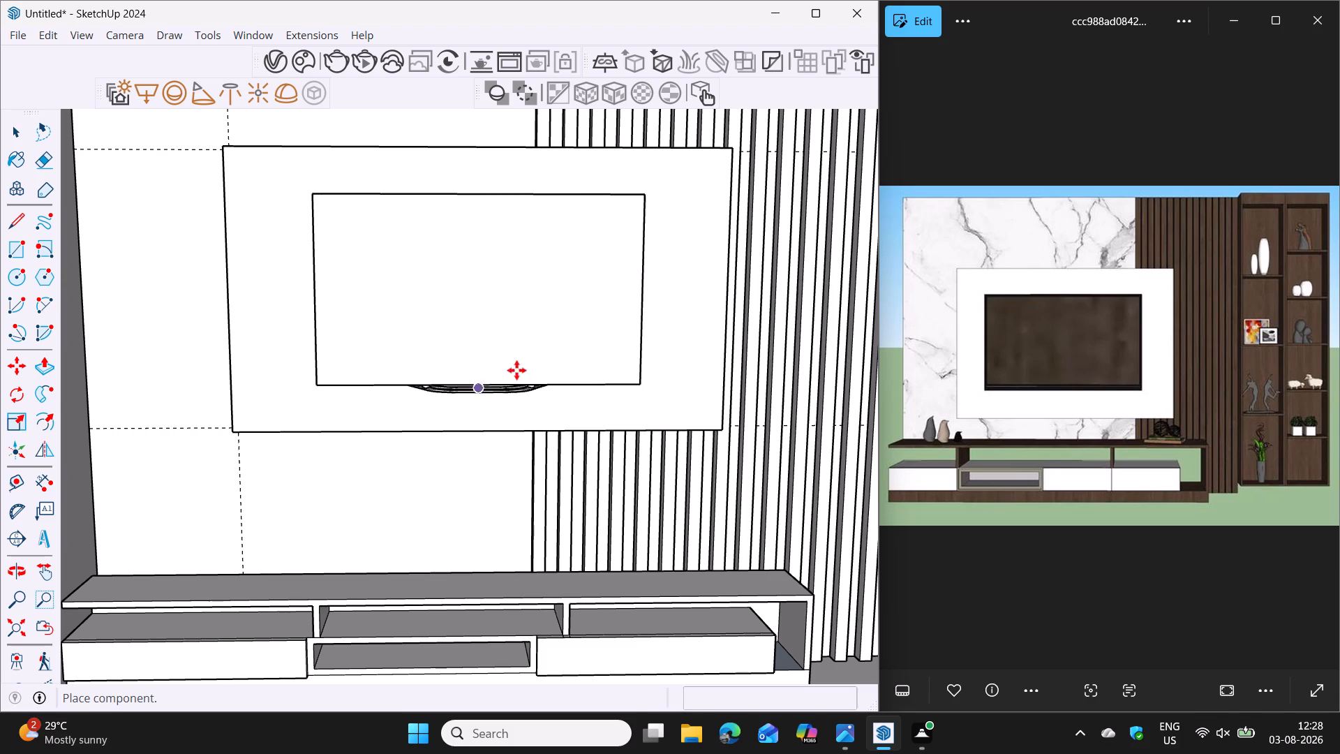
{"action": "key", "text": "Escape"}
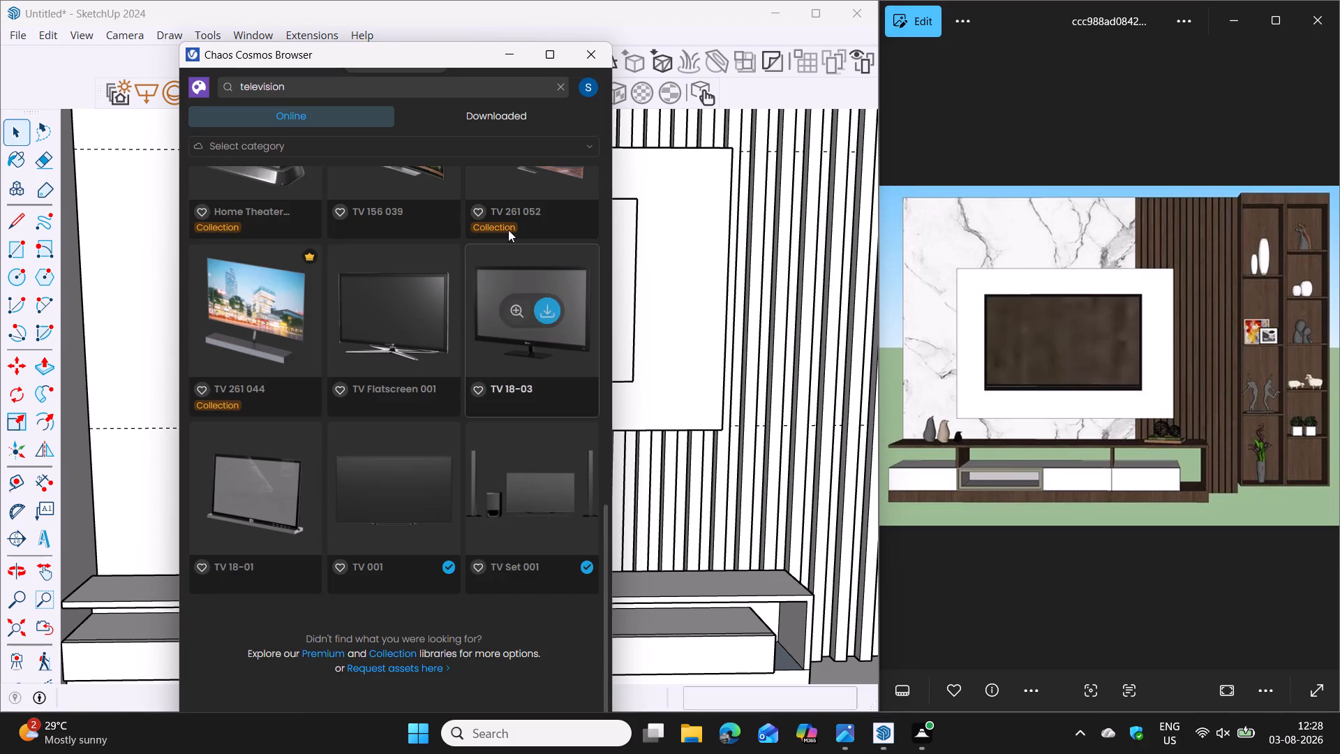
{"action": "left_click", "coordinate": [593, 63]}
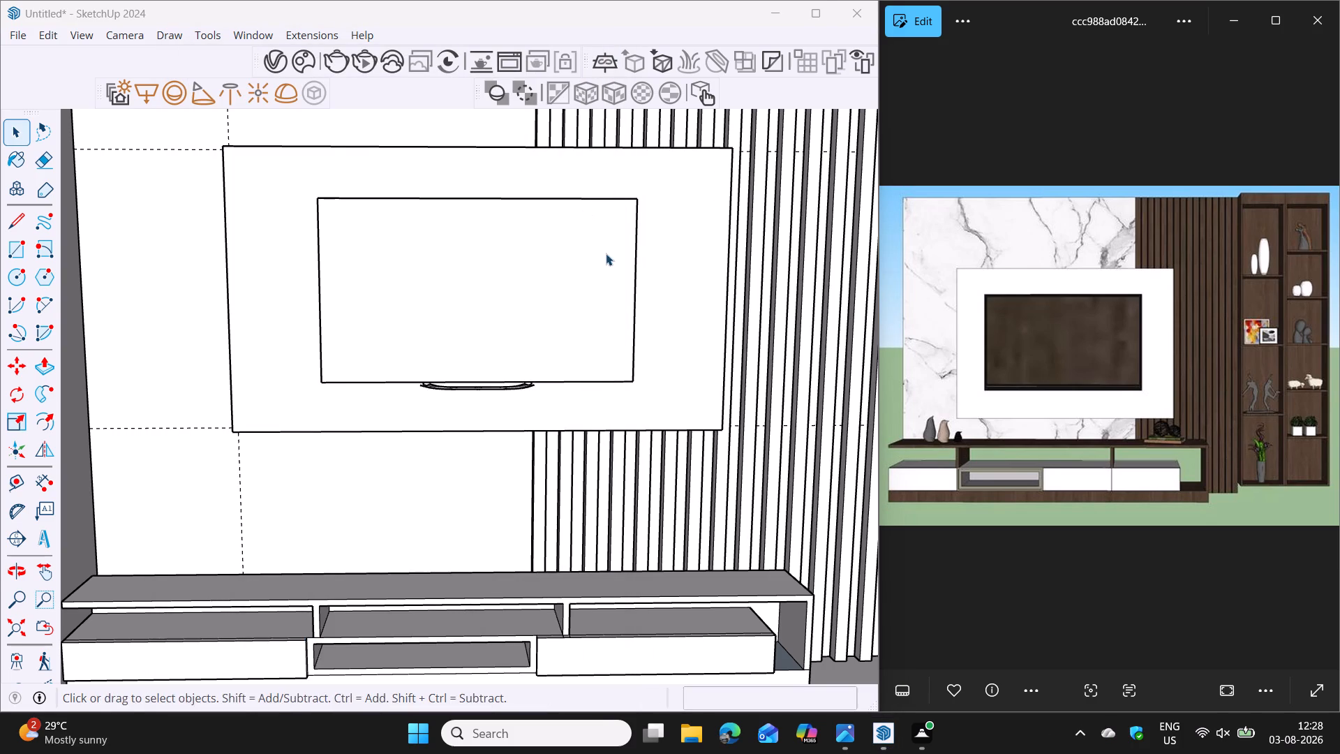
Move the TV about 7/8" along the green axis to adjust its offset from the white wall panel, using see-through edges.
{"action": "middle_click_drag", "start_coordinate": [606, 253], "coordinate": [483, 496]}
{"action": "scroll", "coordinate": [588, 367], "scroll_direction": "up", "scroll_amount": 4}
{"action": "middle_click_drag", "start_coordinate": [632, 331], "coordinate": [545, 404]}
{"action": "scroll", "coordinate": [632, 331], "scroll_direction": "up", "scroll_amount": 1}
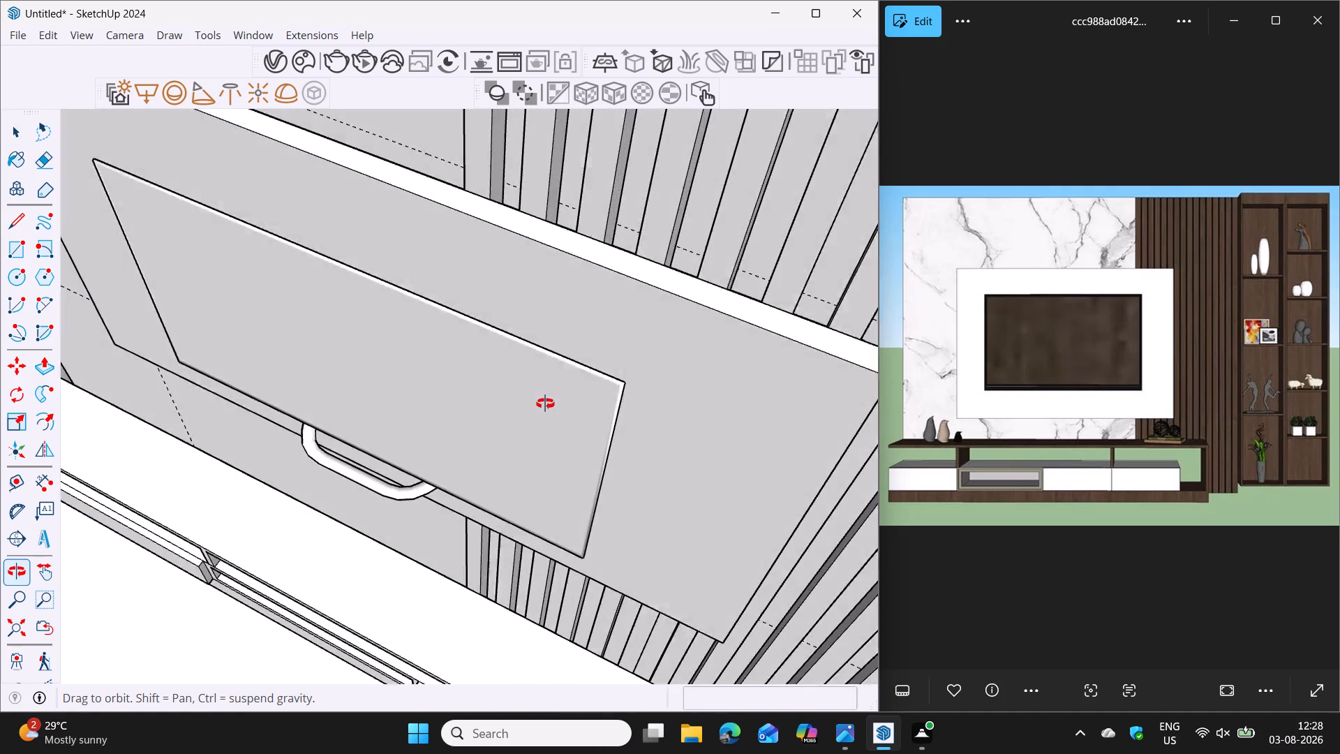
{"action": "middle_click_drag", "start_coordinate": [545, 404], "coordinate": [376, 364]}
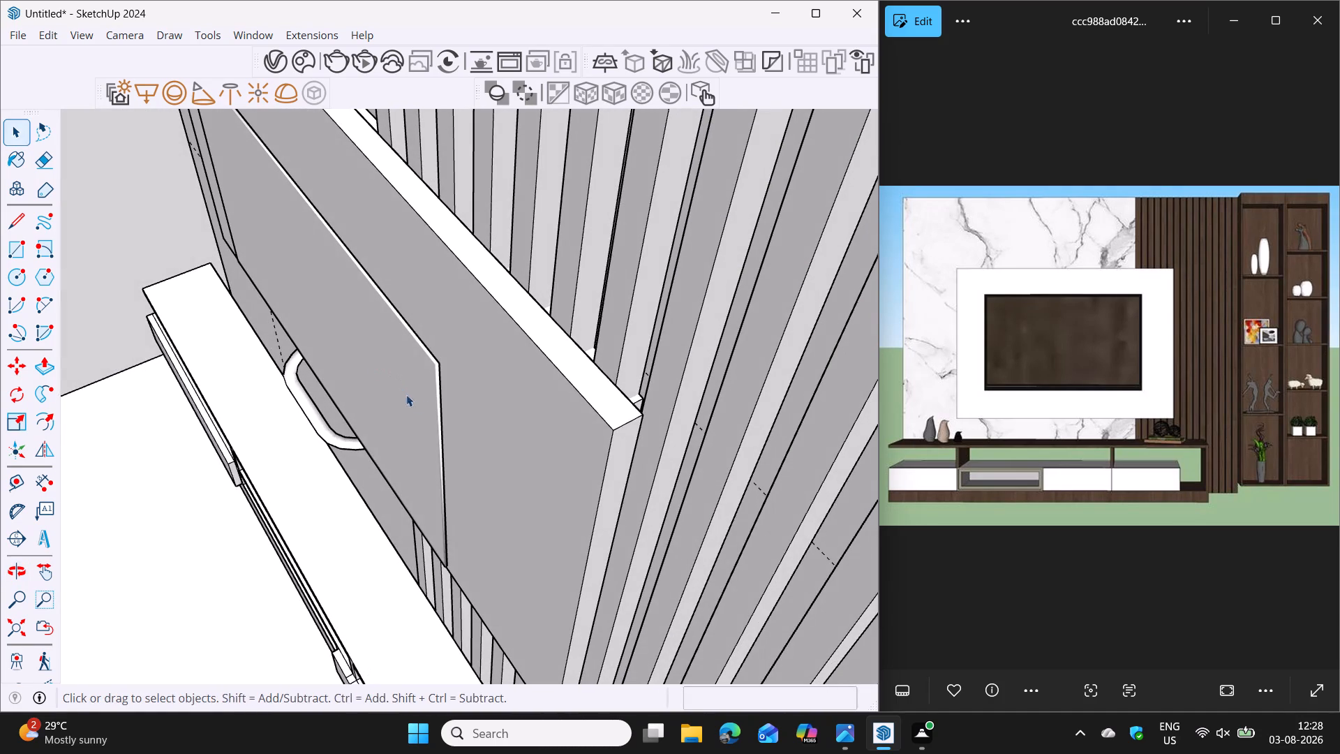
{"action": "left_click", "coordinate": [429, 403]}
{"action": "scroll", "coordinate": [442, 408], "scroll_direction": "up", "scroll_amount": 1}
{"action": "middle_click_drag", "start_coordinate": [442, 408], "coordinate": [403, 391]}
{"action": "scroll", "coordinate": [403, 391], "scroll_direction": "up", "scroll_amount": 1}
{"action": "key", "text": "k"}
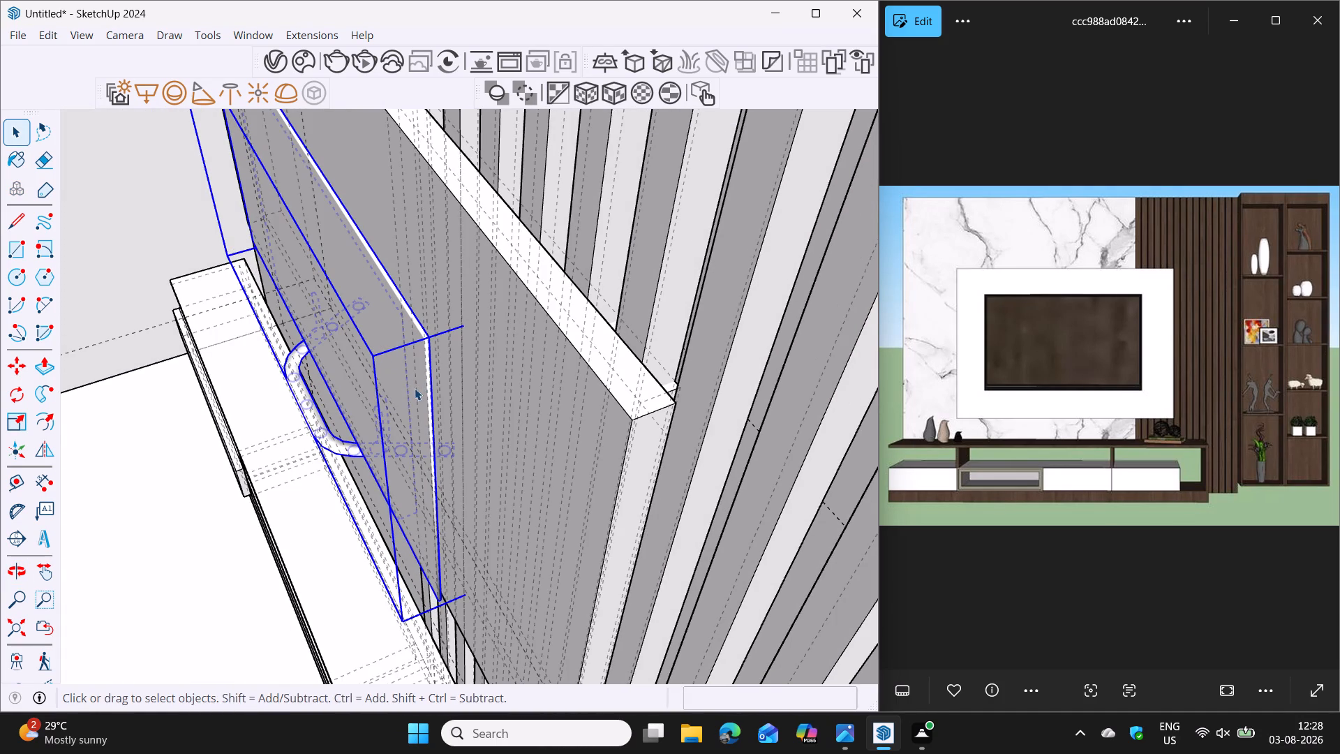
{"action": "key", "text": "m"}
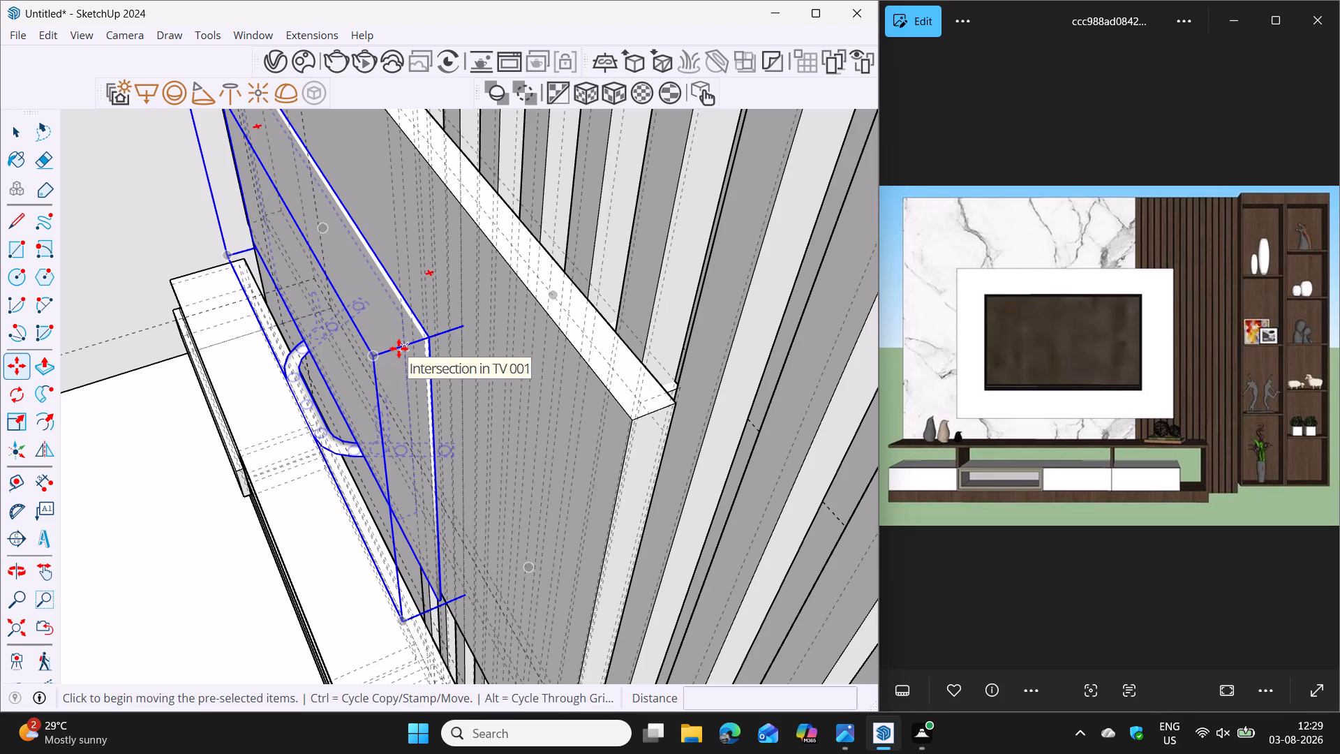
{"action": "left_click", "coordinate": [373, 357]}
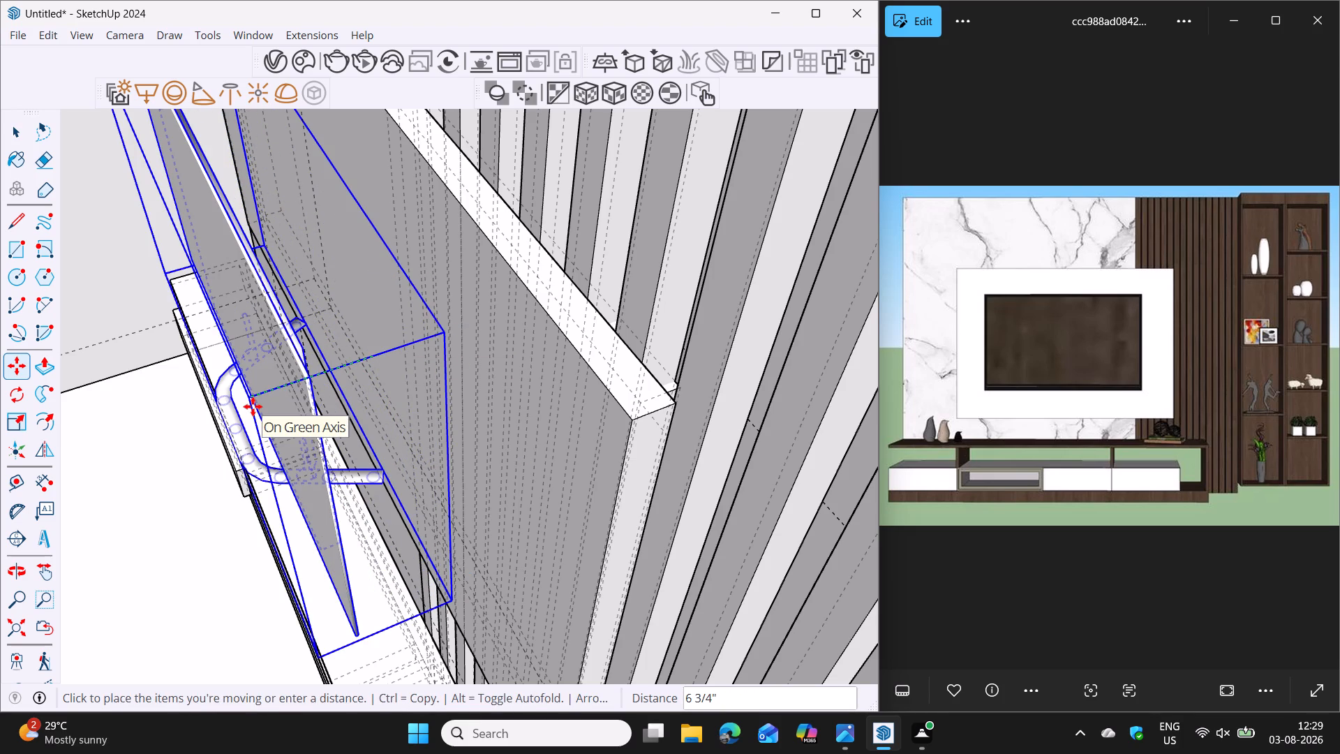
{"action": "key", "text": "Left"}
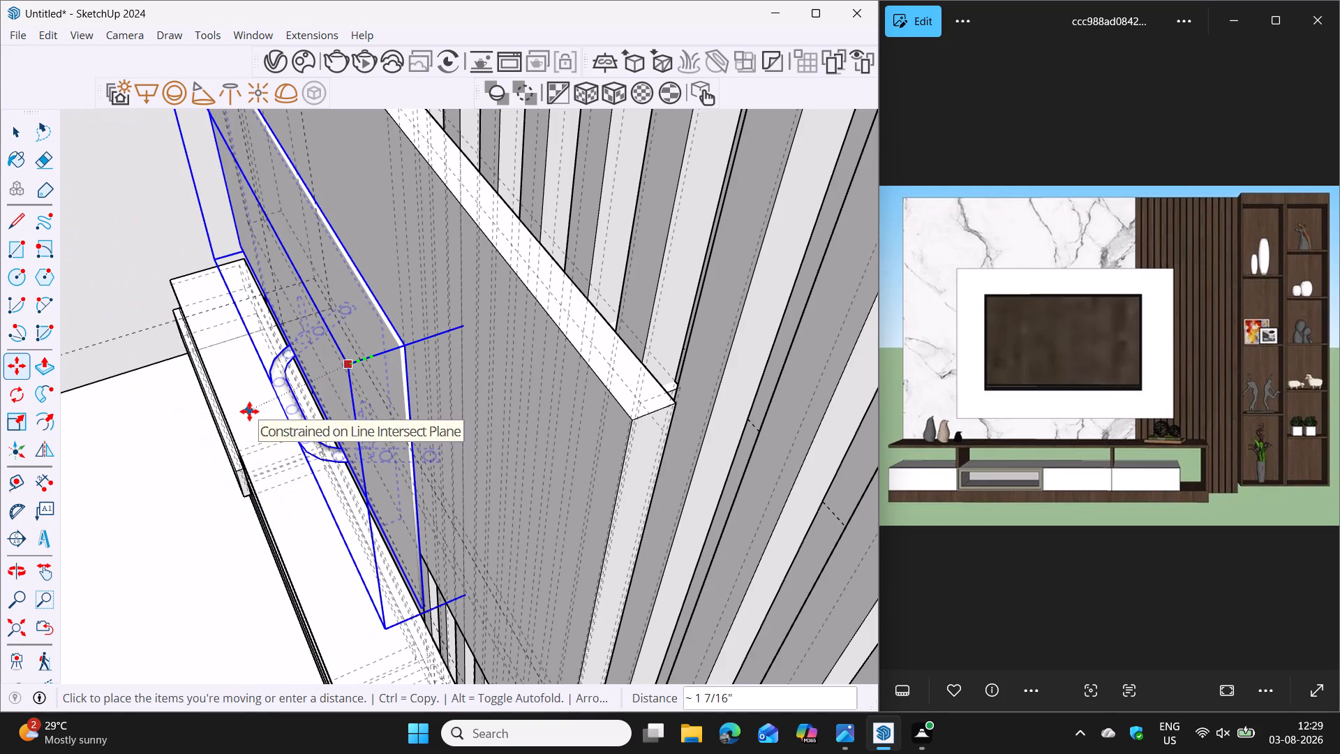
{"action": "middle_click_drag", "start_coordinate": [196, 430], "coordinate": [153, 435]}
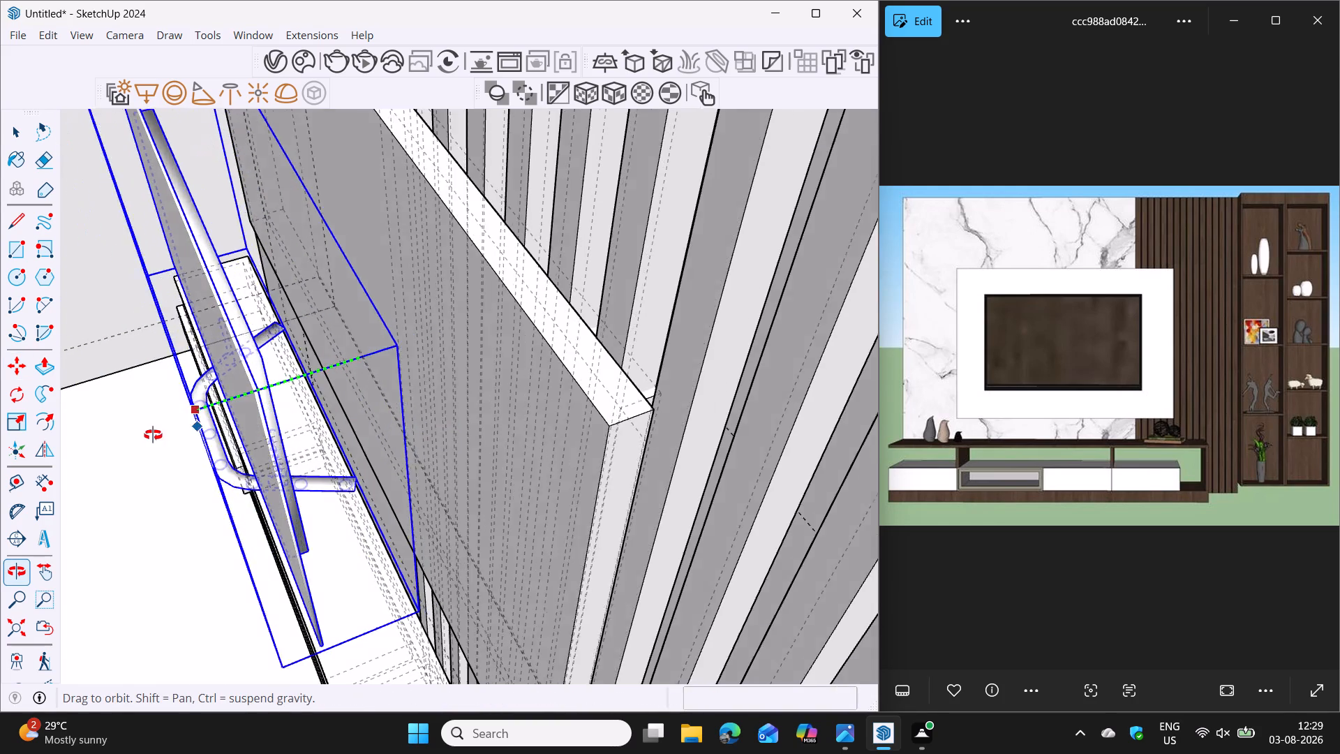
{"action": "middle_click_drag", "start_coordinate": [153, 435], "coordinate": [134, 431]}
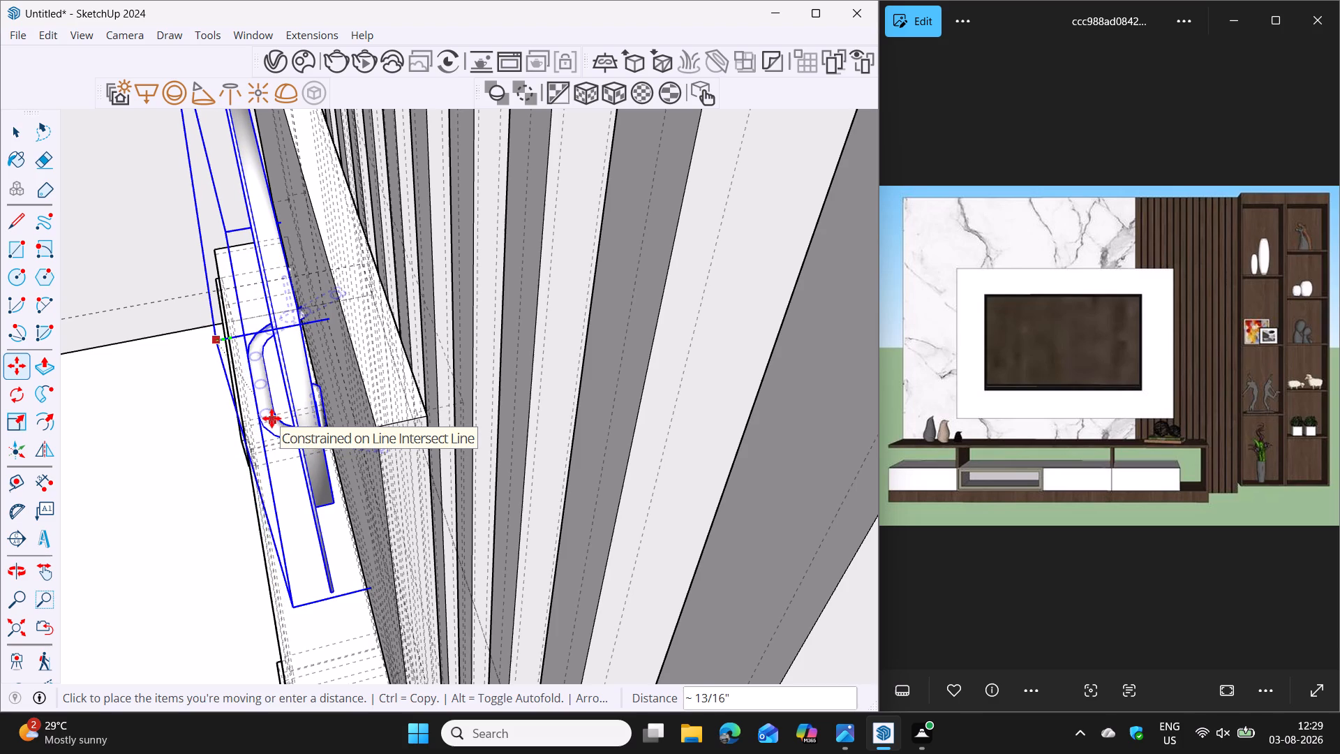
{"action": "middle_click_drag", "start_coordinate": [271, 418], "coordinate": [262, 415]}
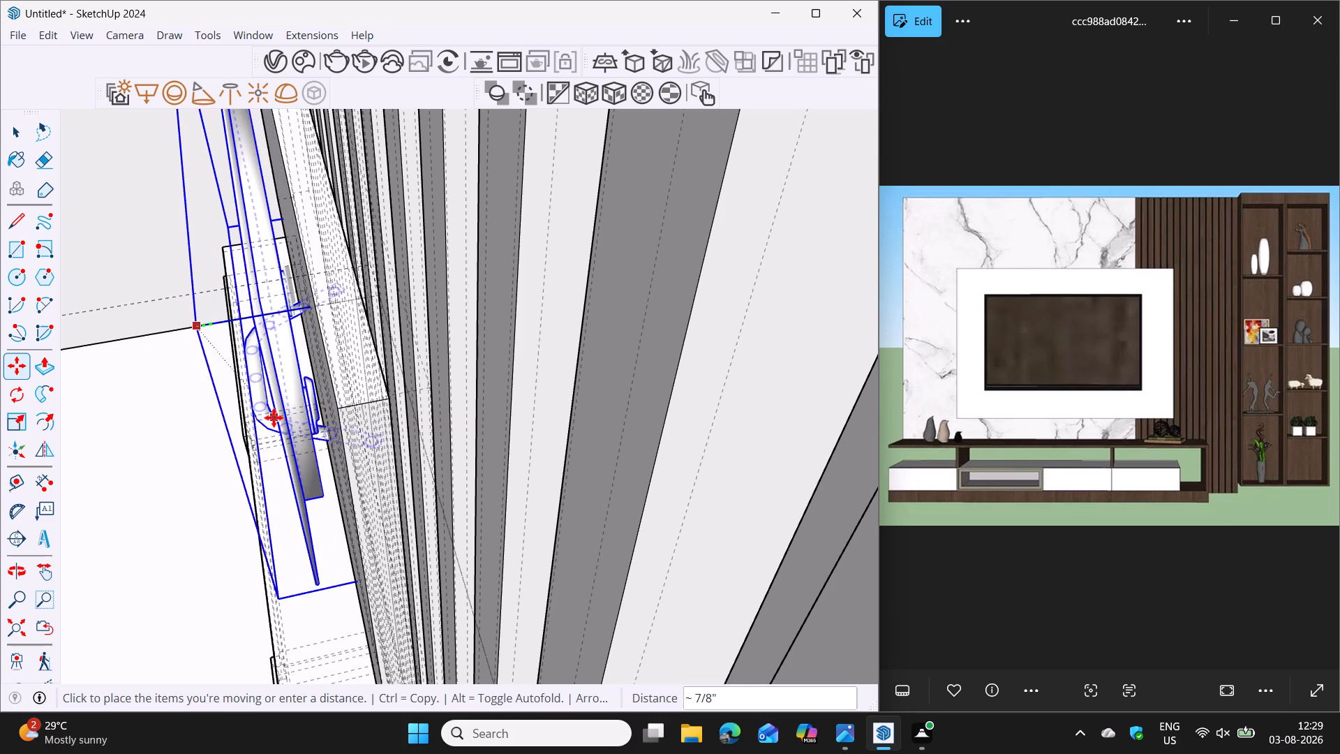
{"action": "left_click", "coordinate": [274, 417]}
{"action": "middle_click_drag", "start_coordinate": [233, 458], "coordinate": [367, 423]}
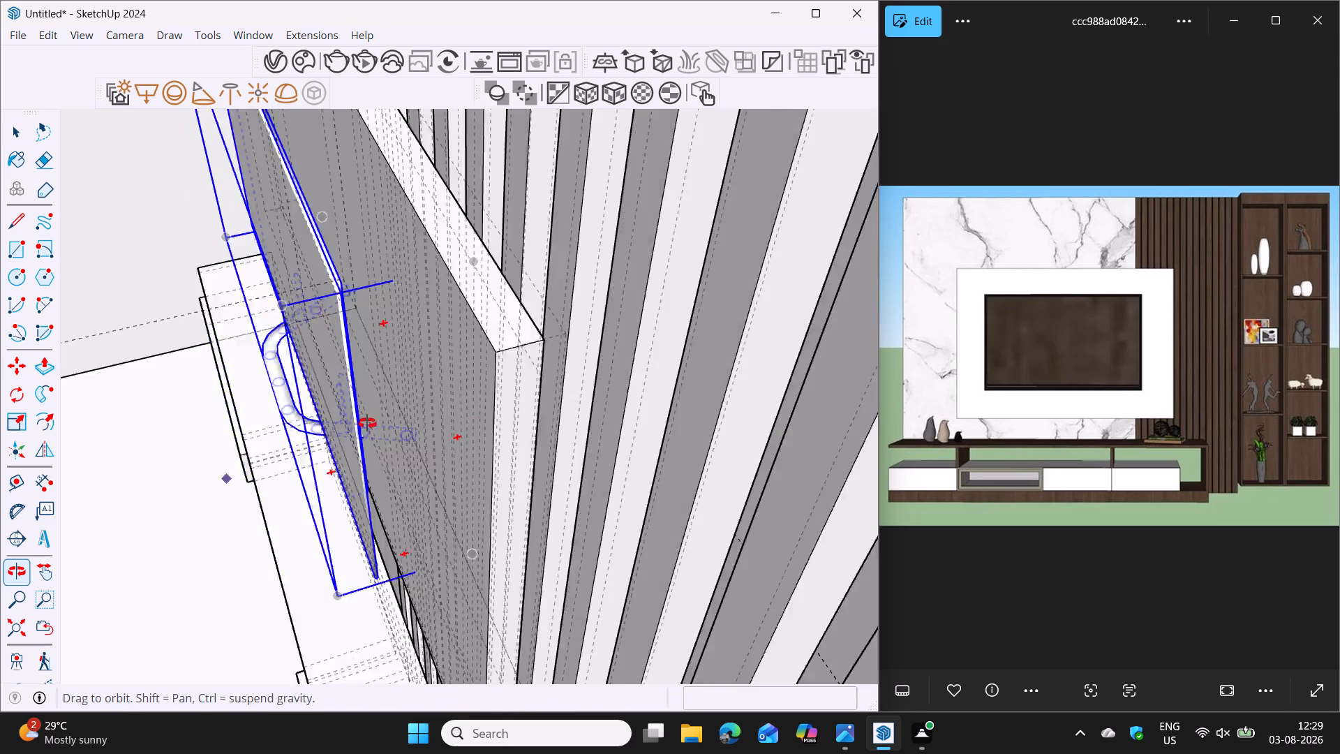
{"action": "middle_click_drag", "start_coordinate": [367, 423], "coordinate": [478, 371]}
{"action": "scroll", "coordinate": [489, 381], "scroll_direction": "down", "scroll_amount": 4}
{"action": "scroll", "coordinate": [491, 458], "scroll_direction": "down", "scroll_amount": 4}
{"action": "middle_click_drag", "start_coordinate": [445, 492], "coordinate": [453, 494]}
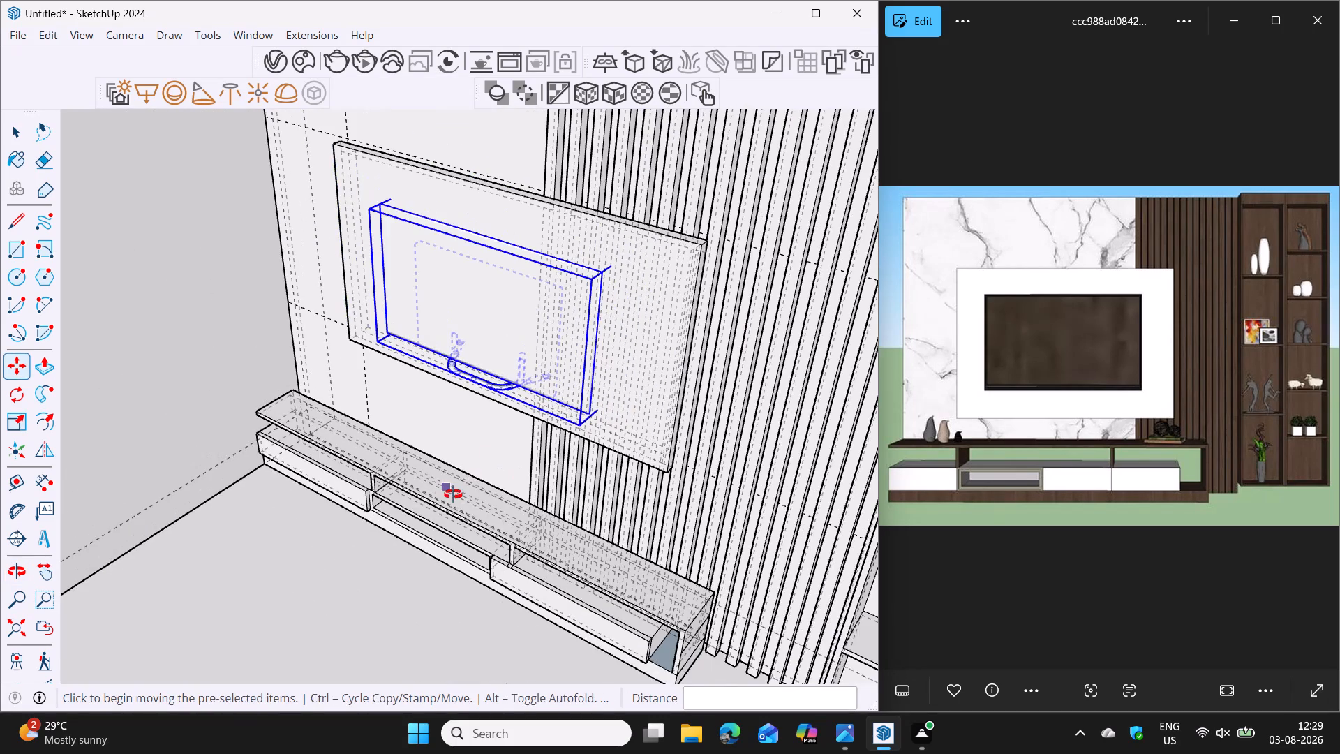
{"action": "middle_click_drag", "start_coordinate": [453, 494], "coordinate": [635, 388]}
{"action": "key", "text": "space"}
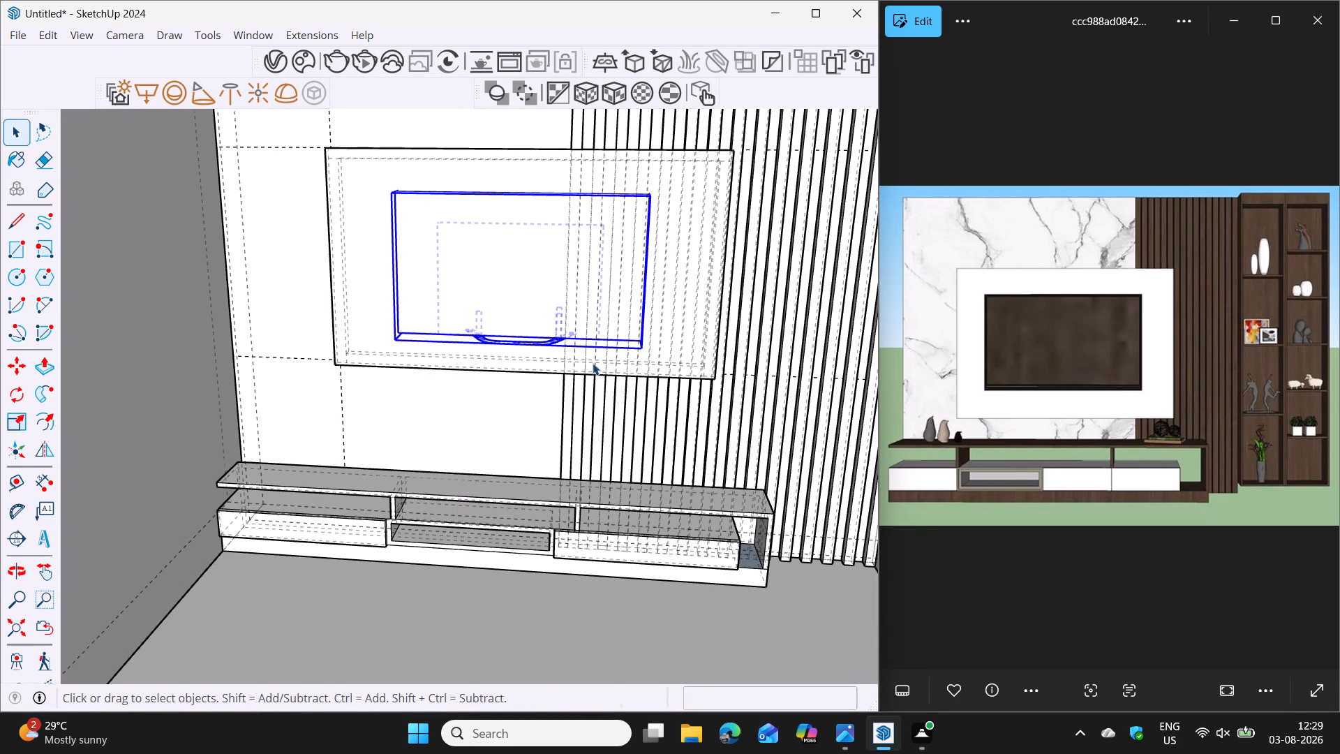
{"action": "key", "text": "k"}
{"action": "left_click", "coordinate": [496, 602]}
Explode the TV component on the white wall panel.
{"action": "scroll", "coordinate": [523, 317], "scroll_direction": "up", "scroll_amount": 1}
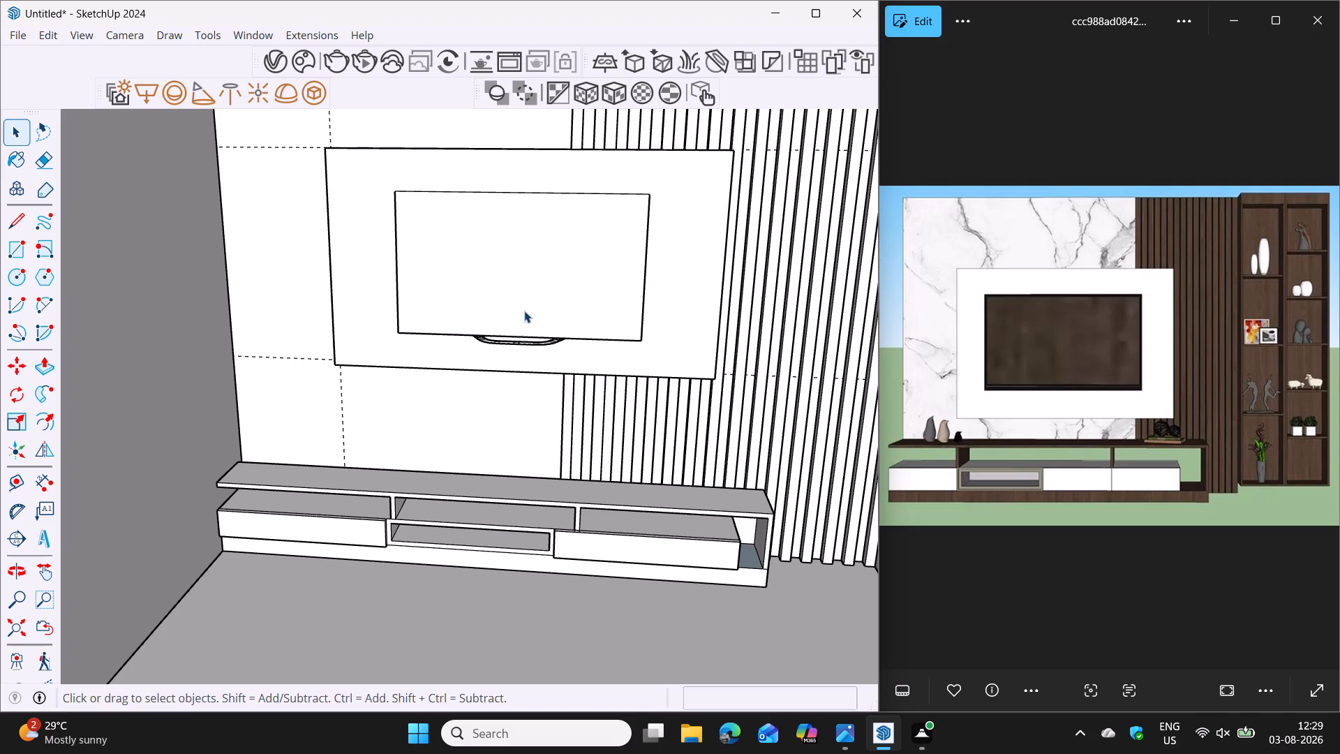
{"action": "scroll", "coordinate": [524, 311], "scroll_direction": "up", "scroll_amount": 2}
{"action": "left_click", "coordinate": [526, 305]}
{"action": "right_click", "coordinate": [526, 305]}
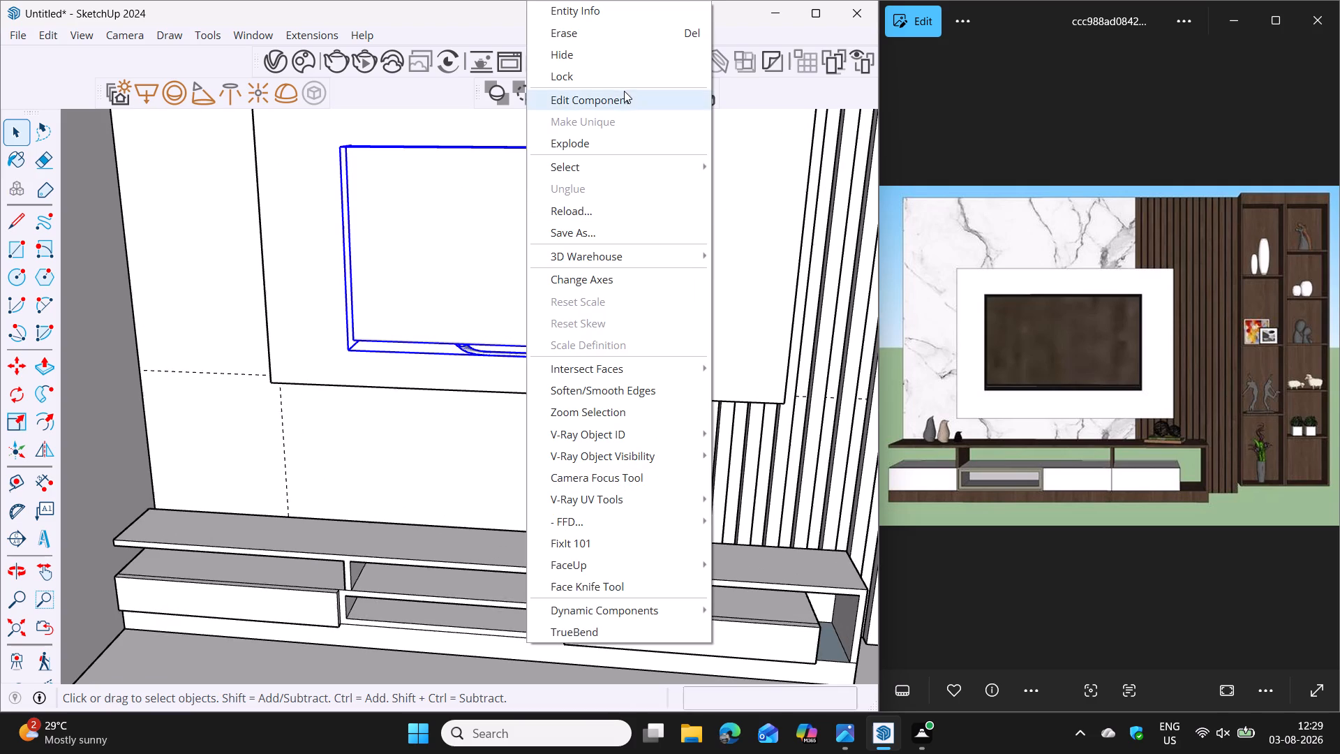
{"action": "left_click", "coordinate": [609, 144]}
Delete the curved tube surface of the stand beneath the exploded TV's lower edge.
{"action": "scroll", "coordinate": [514, 348], "scroll_direction": "up", "scroll_amount": 5}
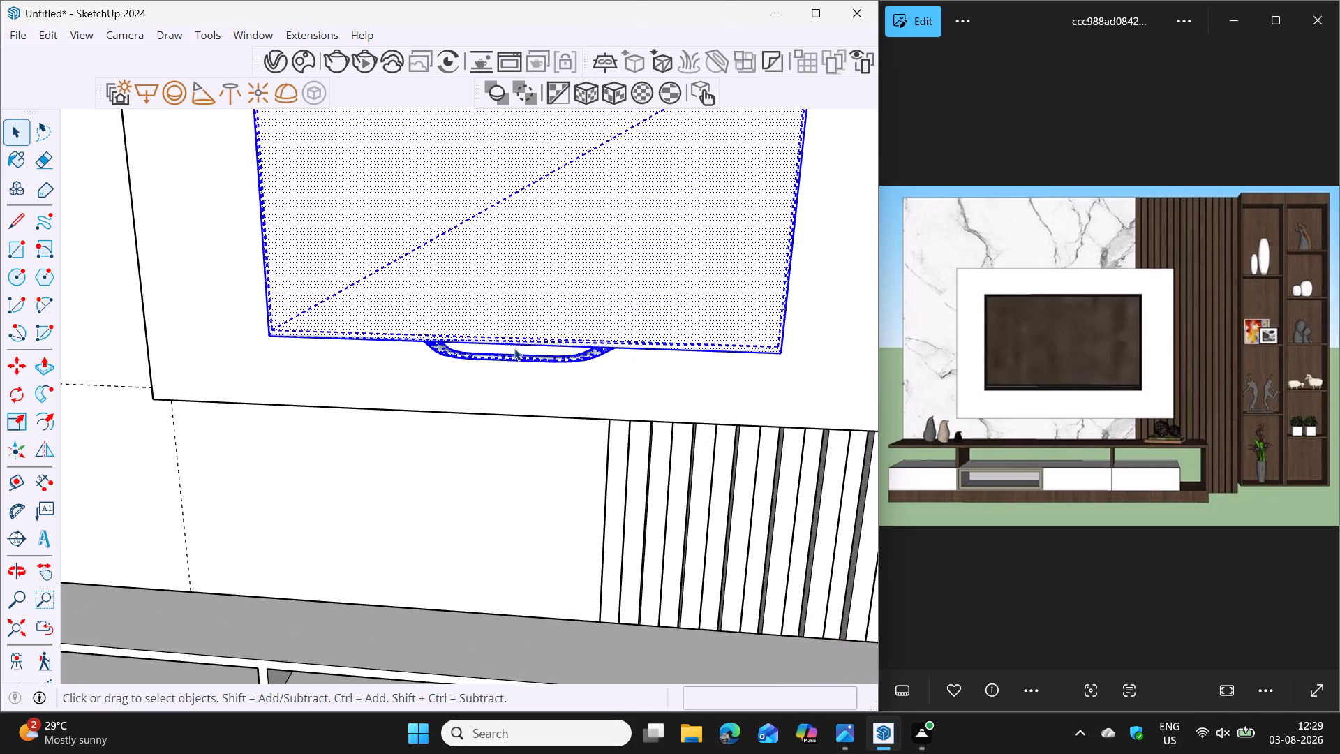
{"action": "scroll", "coordinate": [514, 348], "scroll_direction": "up", "scroll_amount": 2}
{"action": "left_click", "coordinate": [518, 360]}
{"action": "double_click", "coordinate": [518, 360]}
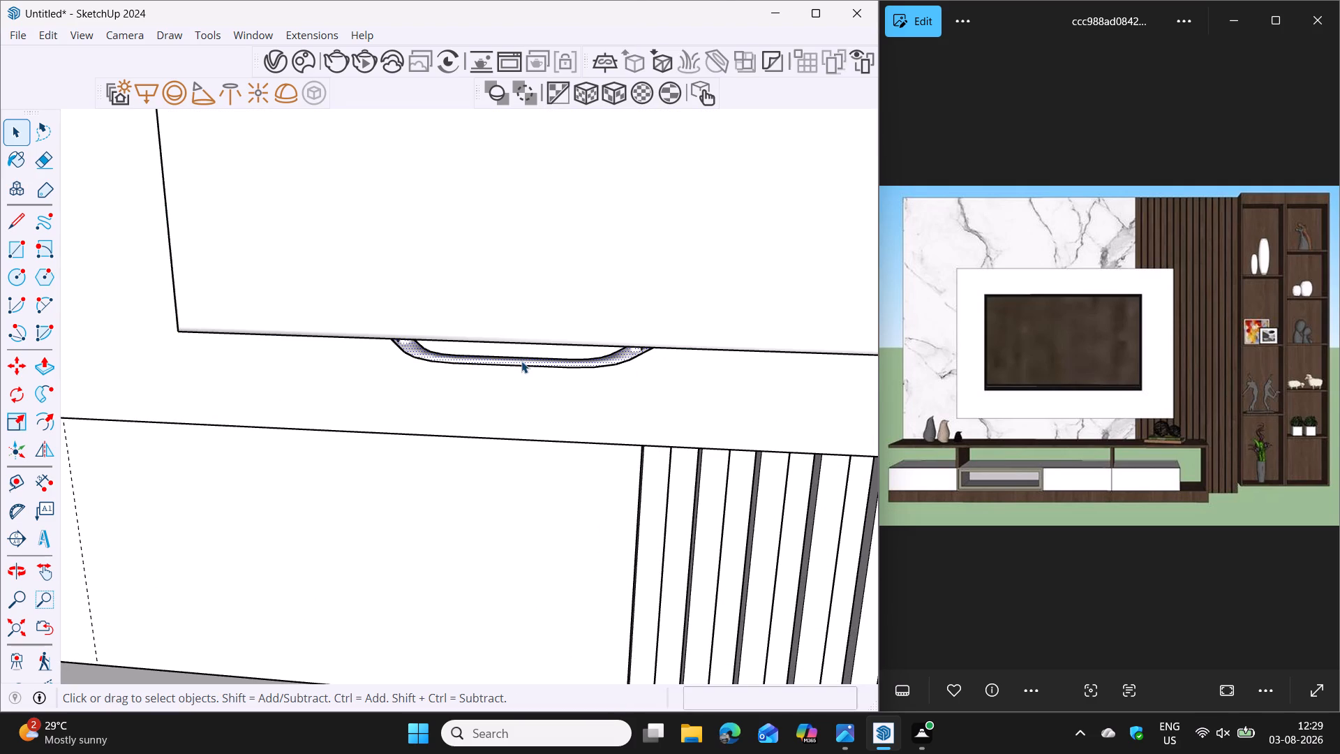
{"action": "left_click", "coordinate": [521, 361]}
{"action": "triple_click", "coordinate": [524, 362]}
{"action": "left_click", "coordinate": [524, 362]}
{"action": "triple_click", "coordinate": [524, 362]}
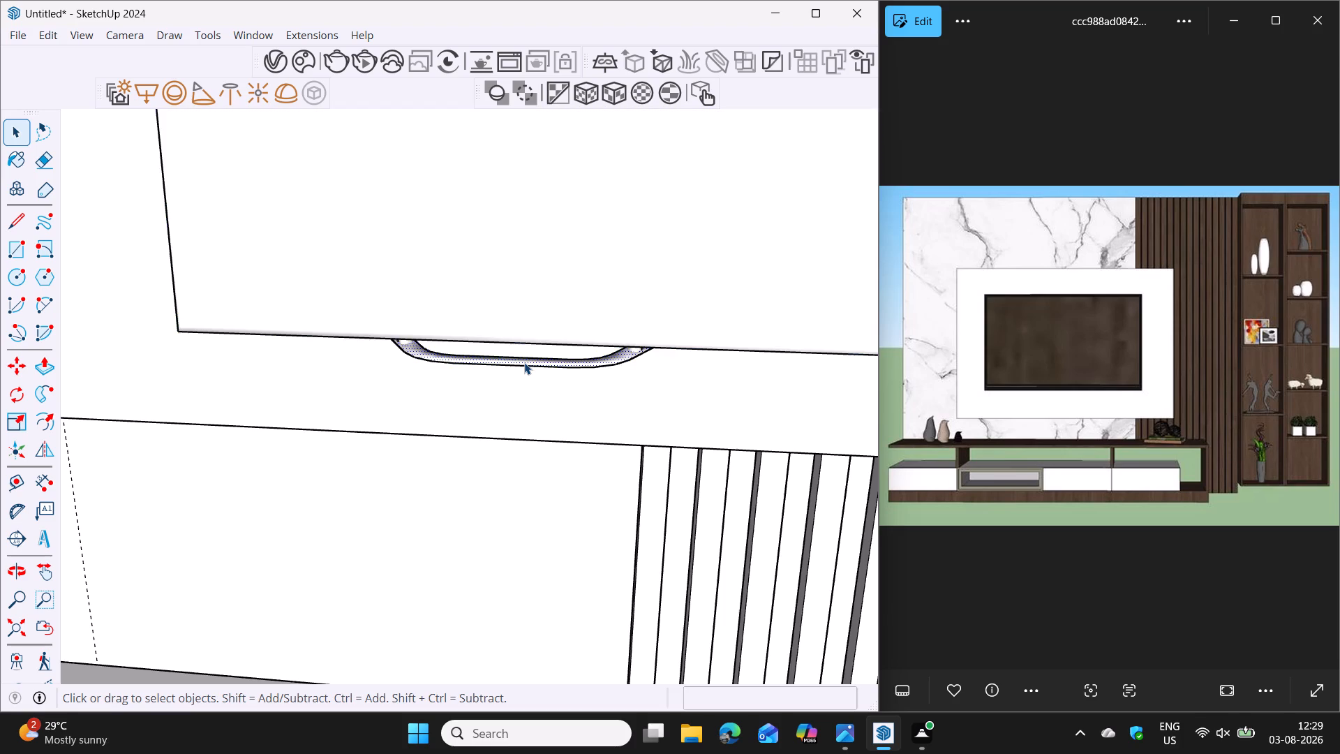
{"action": "triple_click", "coordinate": [524, 362]}
{"action": "triple_click", "coordinate": [524, 362]}
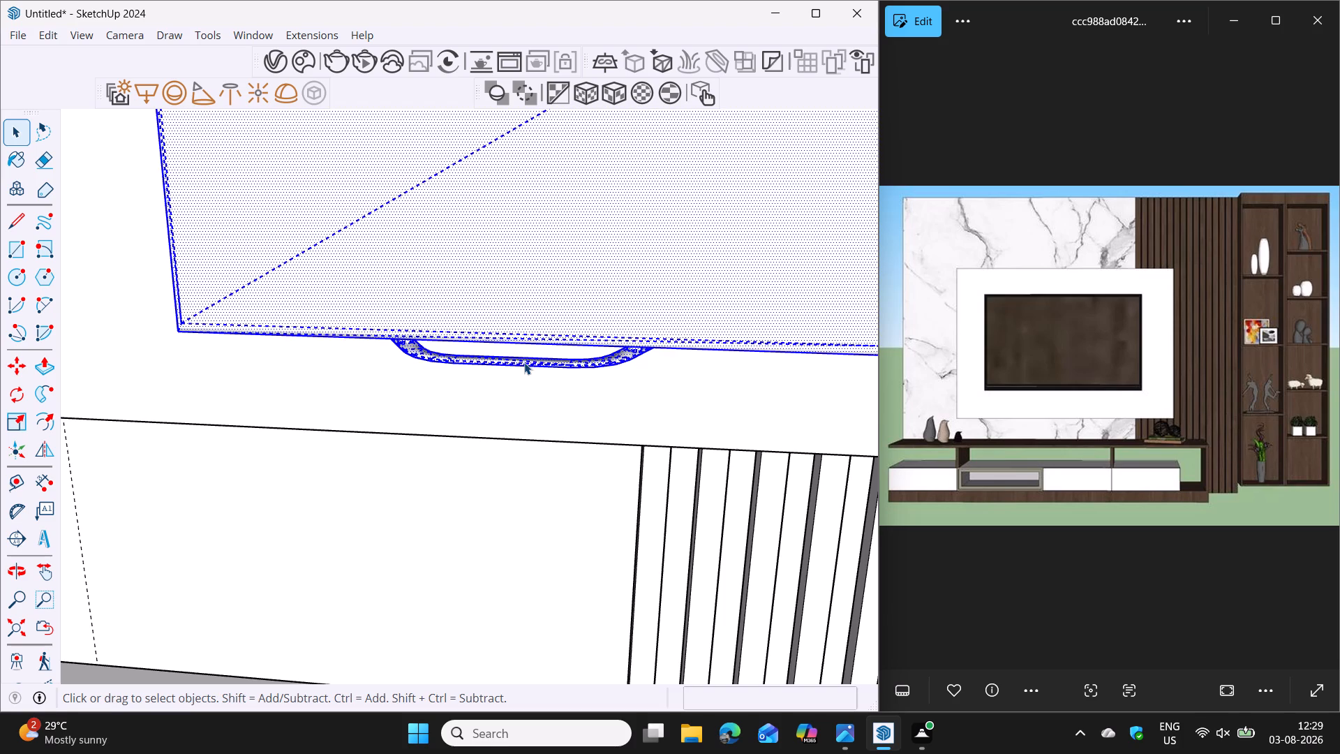
{"action": "triple_click", "coordinate": [524, 362]}
{"action": "left_click", "coordinate": [524, 362]}
{"action": "left_click", "coordinate": [526, 384]}
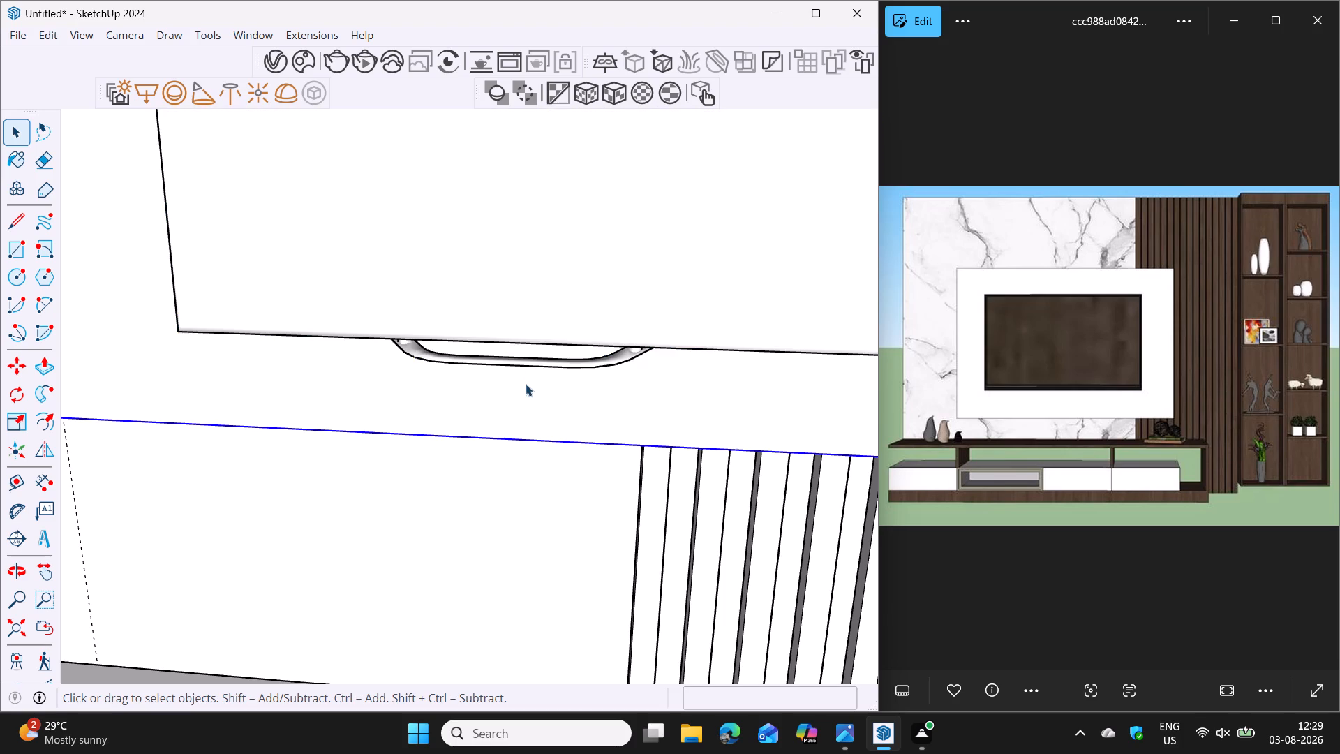
{"action": "left_click", "coordinate": [544, 364]}
{"action": "left_click", "coordinate": [562, 365]}
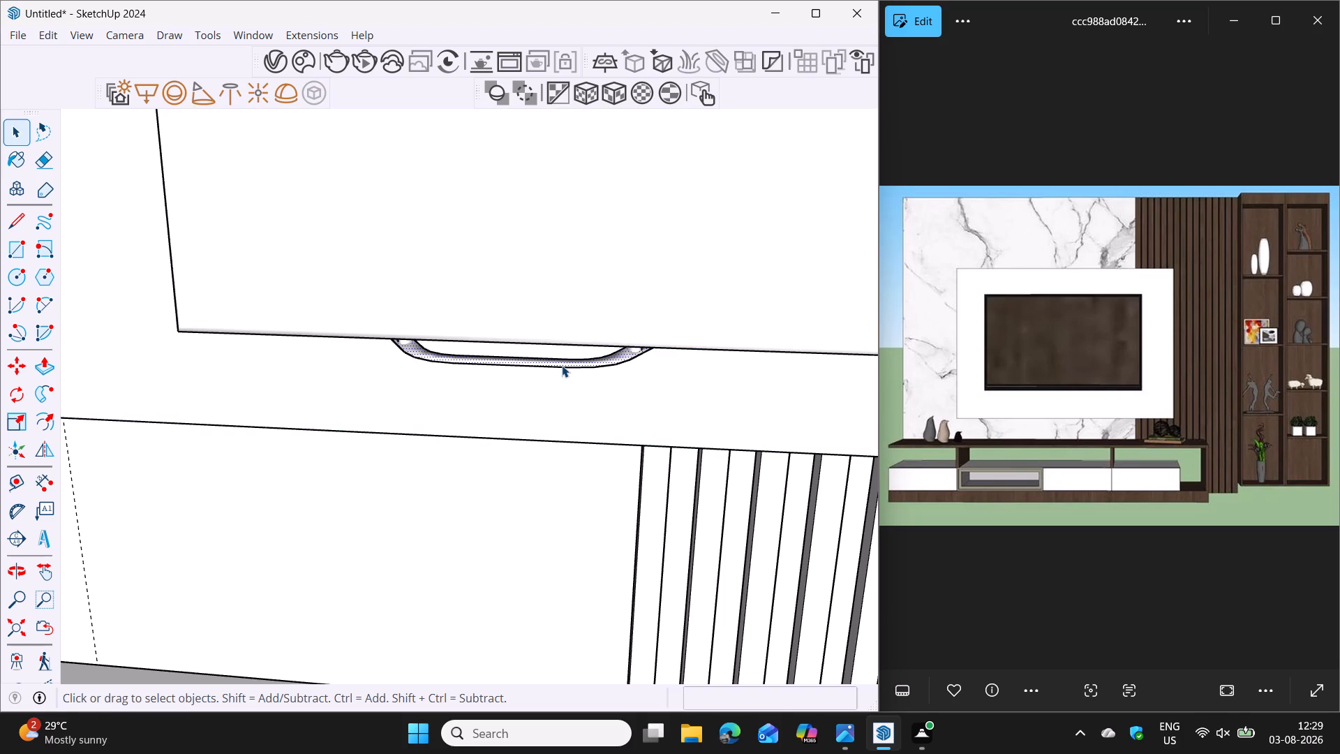
{"action": "key", "text": "Delete"}
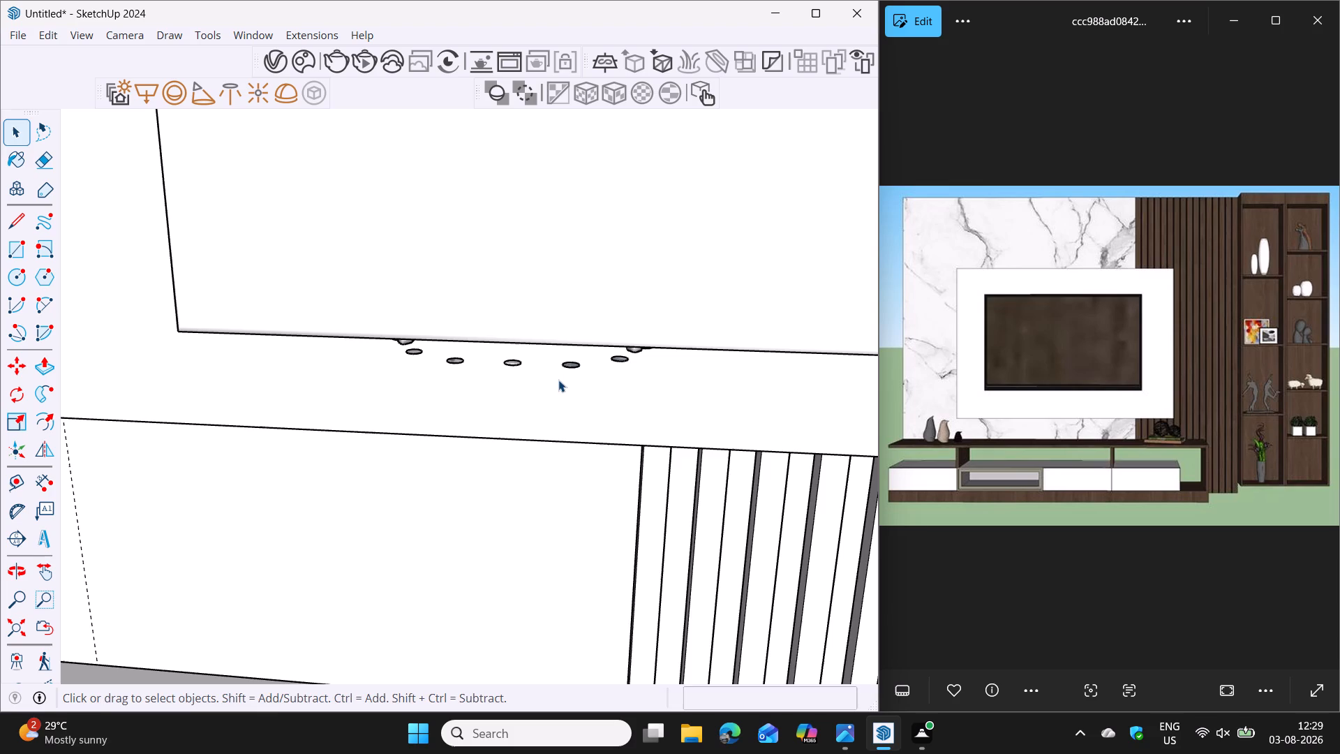
Delete the face and outline edges of the rightmost leftover stand disc below the TV.
{"action": "middle_click_drag", "start_coordinate": [559, 388], "coordinate": [564, 82]}
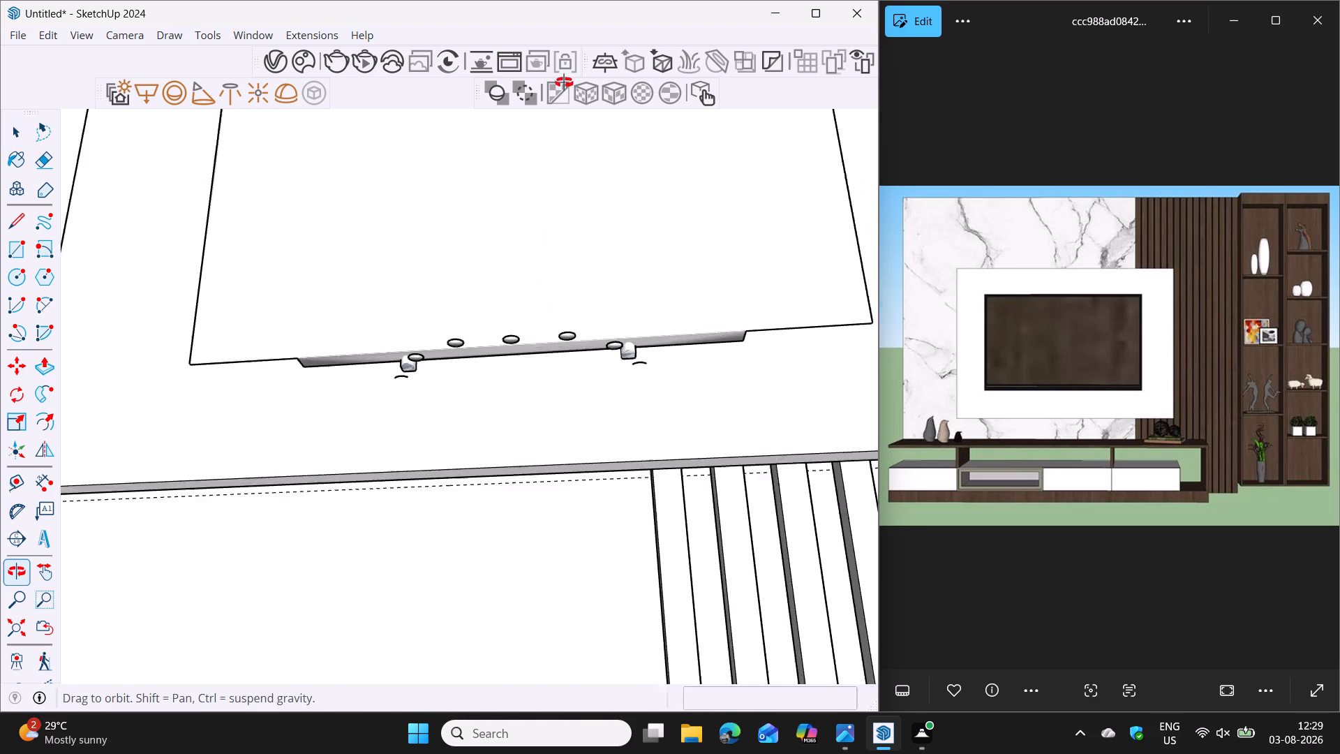
{"action": "middle_click_drag", "start_coordinate": [564, 82], "coordinate": [564, 77]}
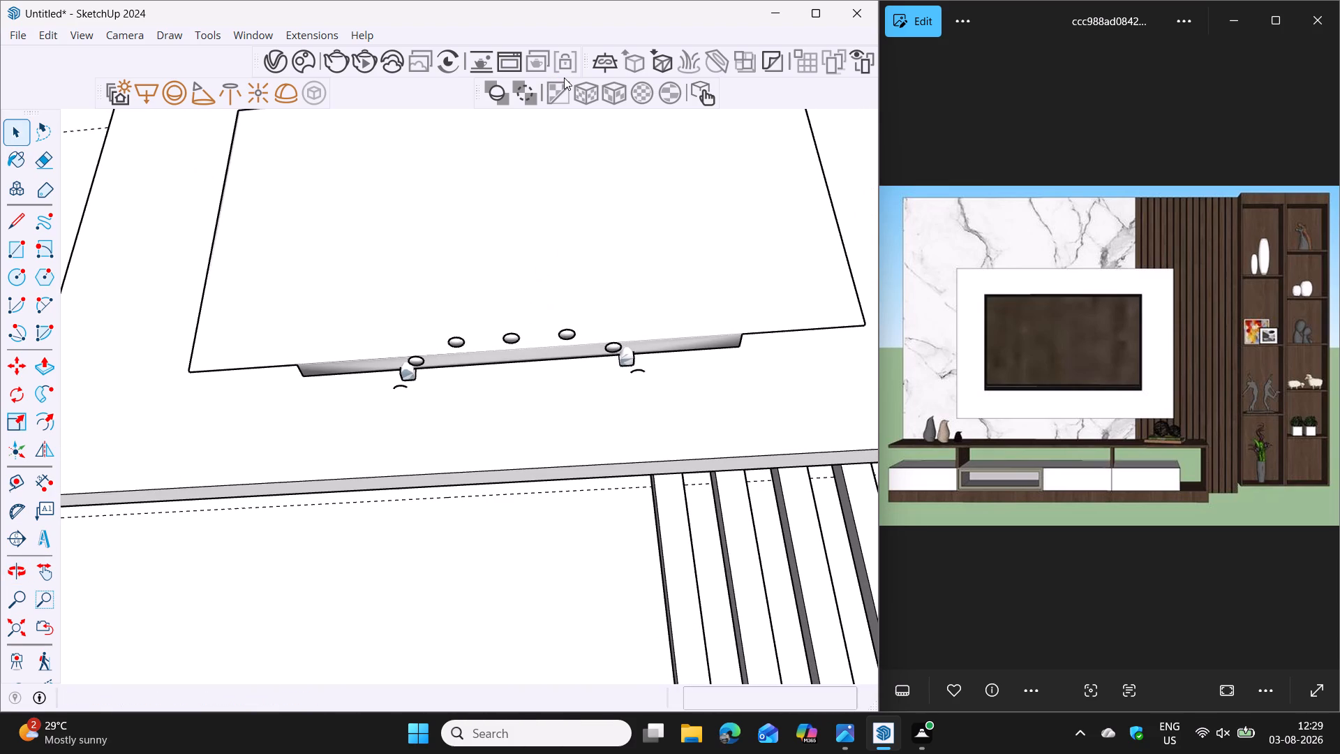
{"action": "middle_click_drag", "start_coordinate": [493, 397], "coordinate": [526, 288]}
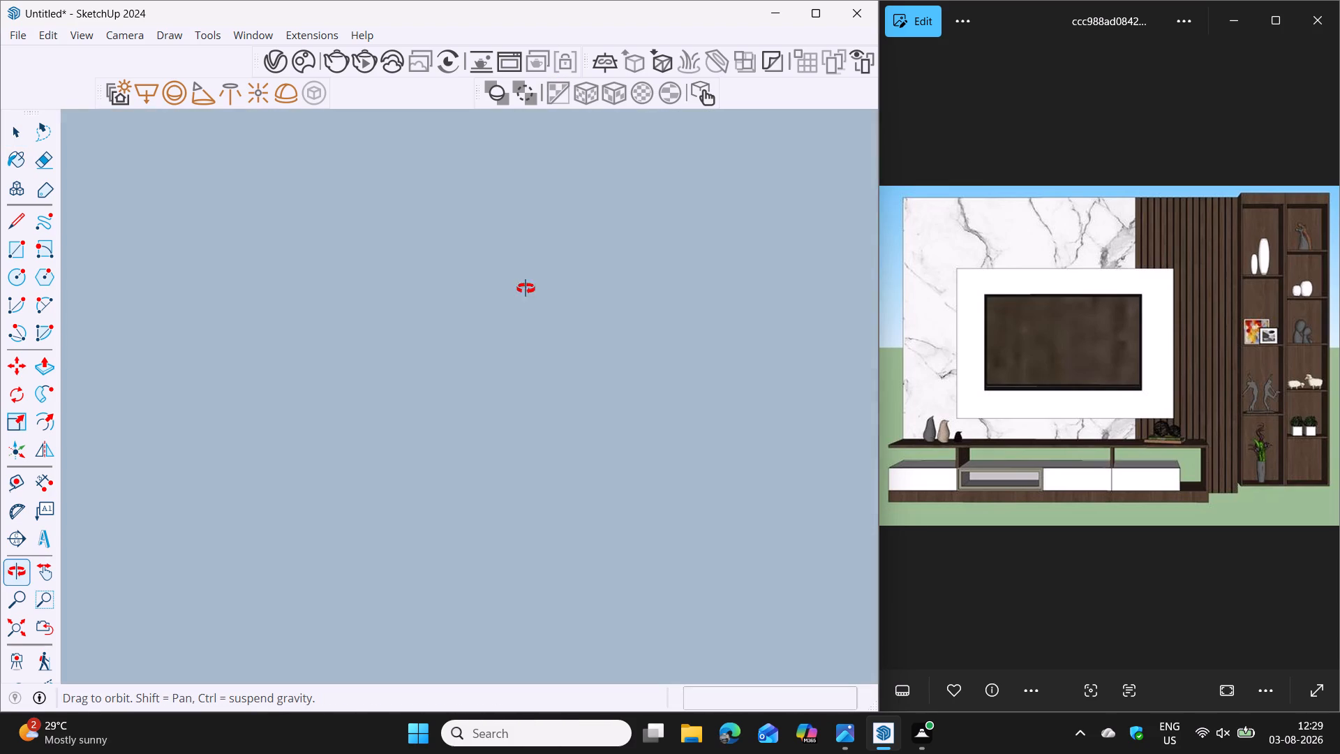
{"action": "middle_click_drag", "start_coordinate": [526, 288], "coordinate": [497, 428]}
{"action": "scroll", "coordinate": [475, 388], "scroll_direction": "up", "scroll_amount": 4}
{"action": "middle_click_drag", "start_coordinate": [507, 328], "coordinate": [481, 530]}
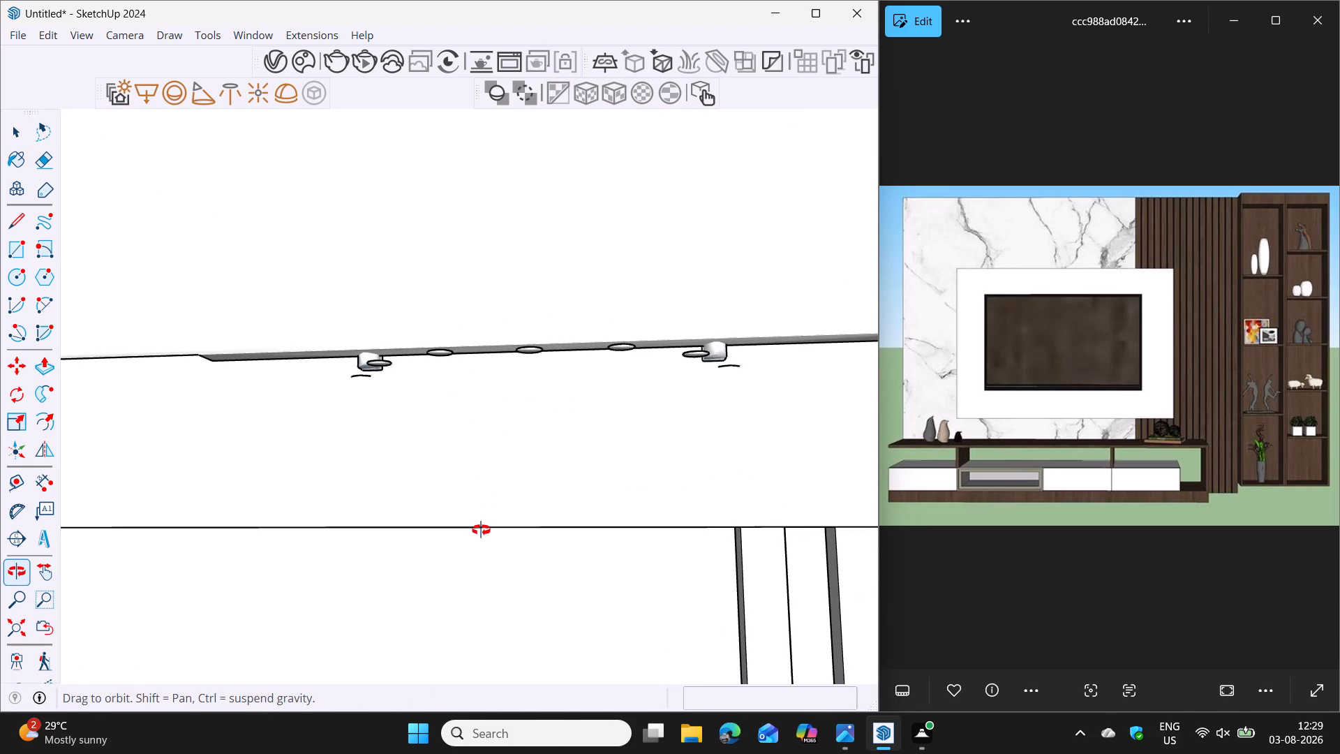
{"action": "middle_click_drag", "start_coordinate": [481, 530], "coordinate": [477, 549]}
{"action": "scroll", "coordinate": [475, 519], "scroll_direction": "up", "scroll_amount": 1}
{"action": "middle_click_drag", "start_coordinate": [528, 357], "coordinate": [528, 433]}
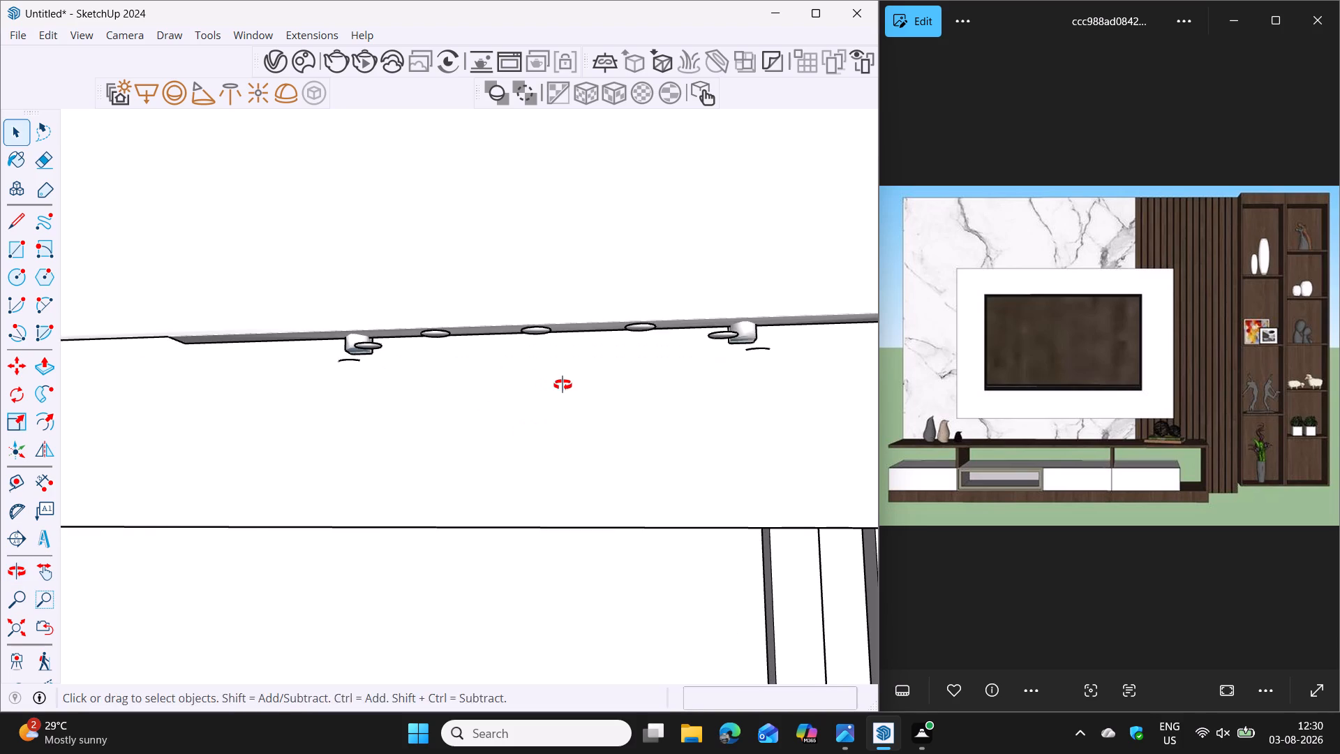
{"action": "middle_click_drag", "start_coordinate": [563, 385], "coordinate": [565, 501]}
{"action": "middle_click_drag", "start_coordinate": [564, 421], "coordinate": [572, 511]}
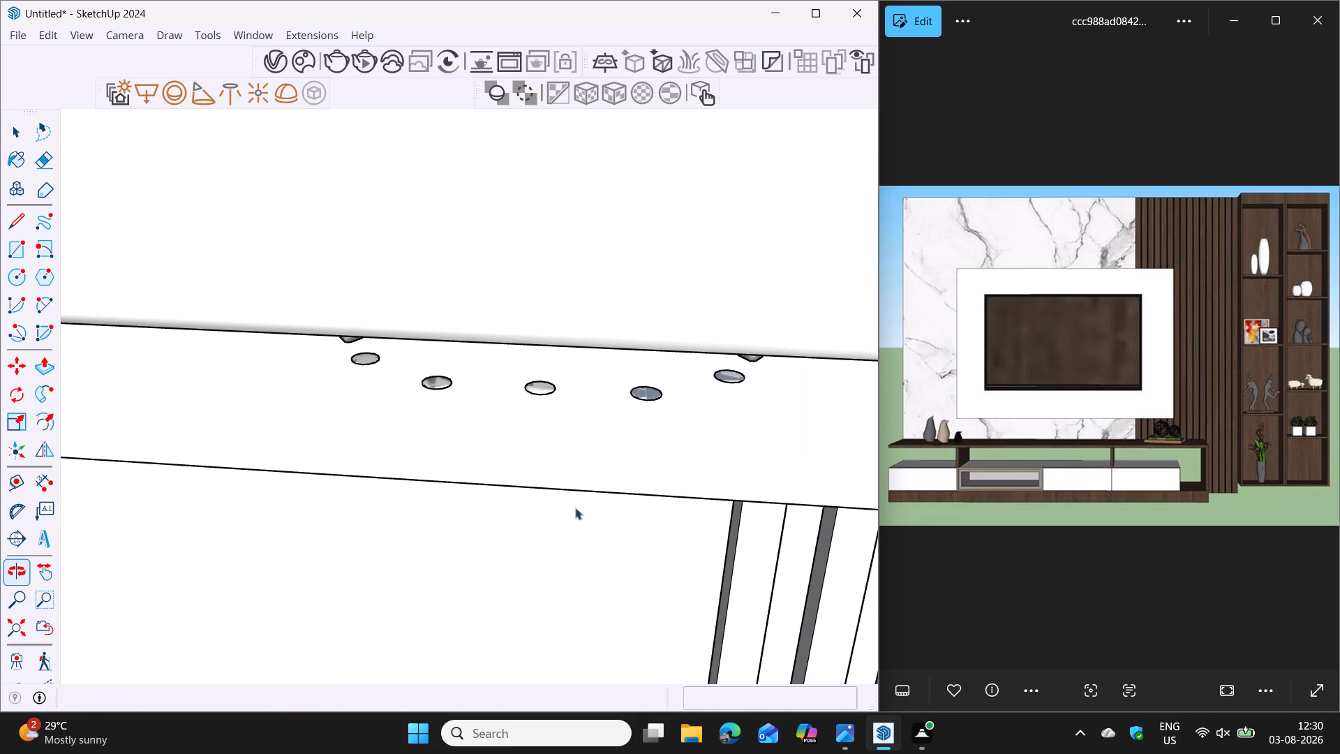
{"action": "scroll", "coordinate": [729, 384], "scroll_direction": "up", "scroll_amount": 3}
{"action": "left_click", "coordinate": [734, 378]}
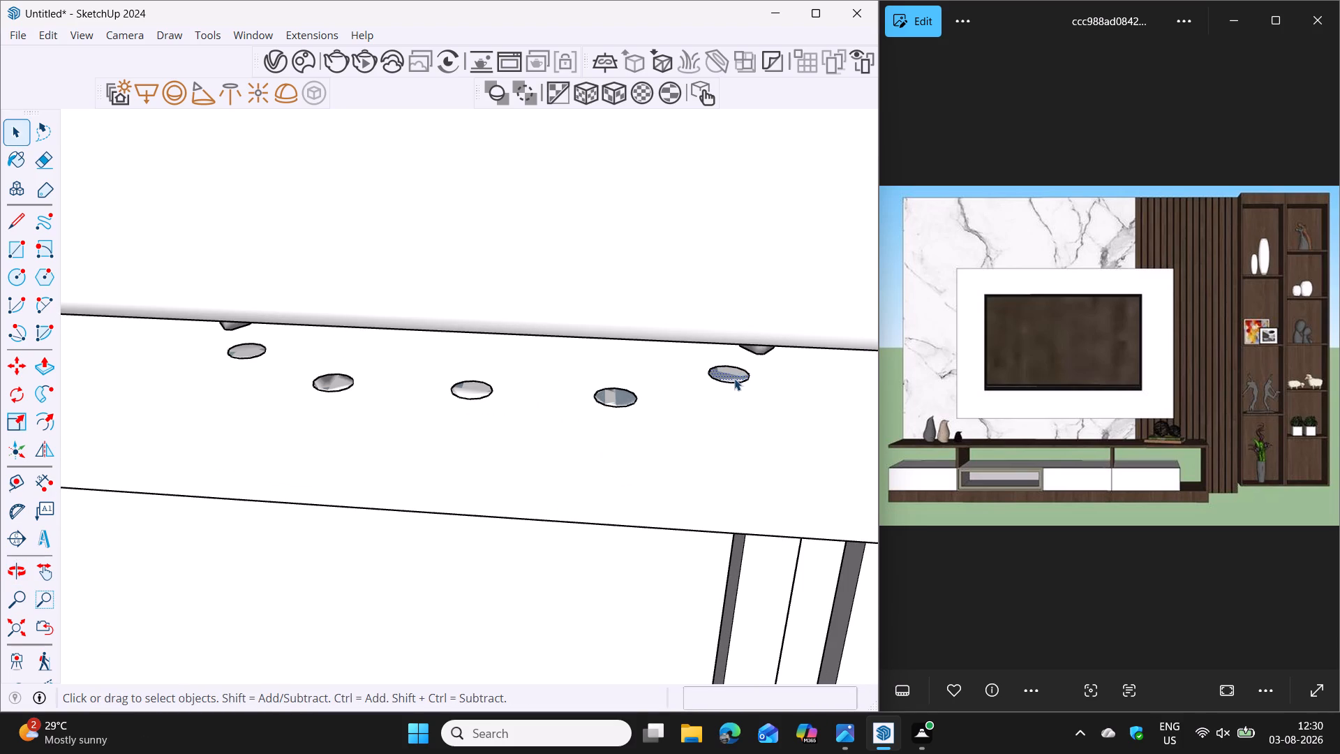
{"action": "key", "text": "Delete"}
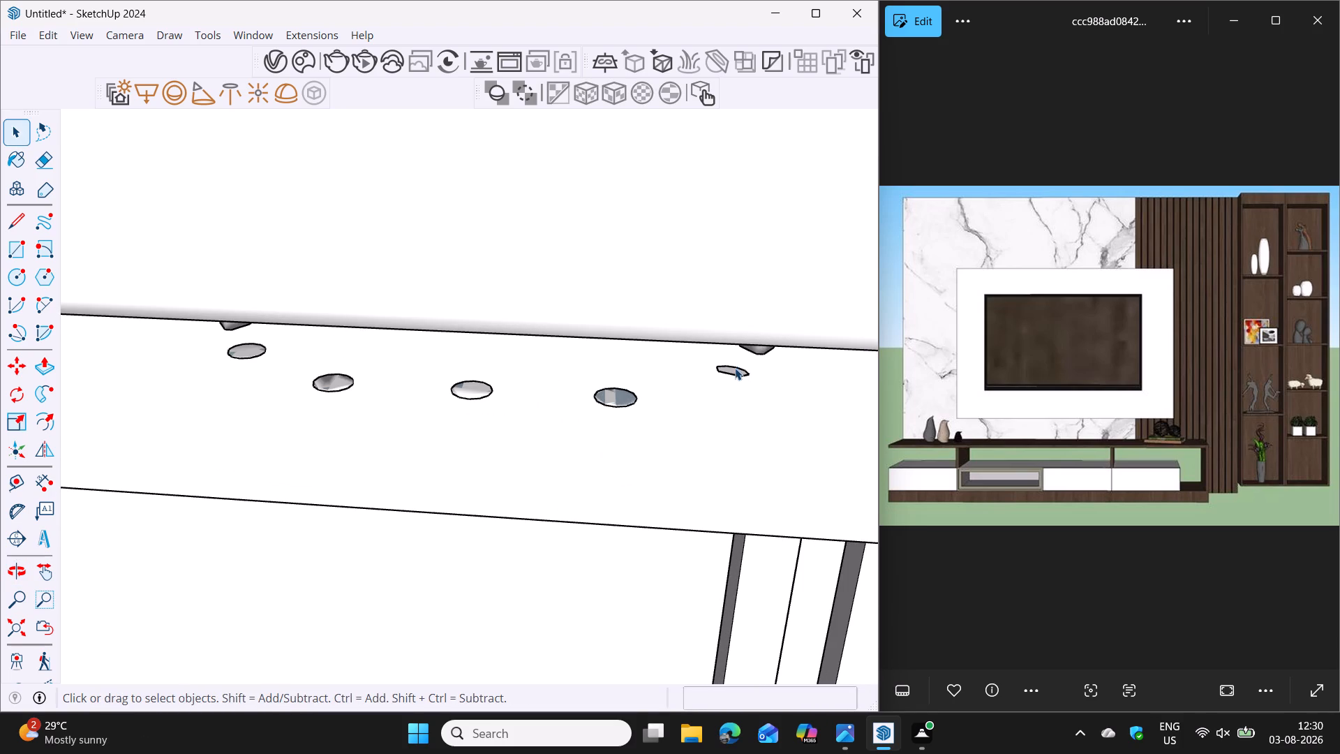
{"action": "left_click", "coordinate": [735, 371]}
{"action": "key", "text": "Delete"}
{"action": "left_click", "coordinate": [738, 369]}
{"action": "key", "text": "Delete"}
Delete the face and outline edges of the second leftover stand disc from the right below the TV.
{"action": "left_click", "coordinate": [615, 392]}
{"action": "key", "text": "Delete"}
{"action": "left_click", "coordinate": [618, 400]}
{"action": "key", "text": "Delete"}
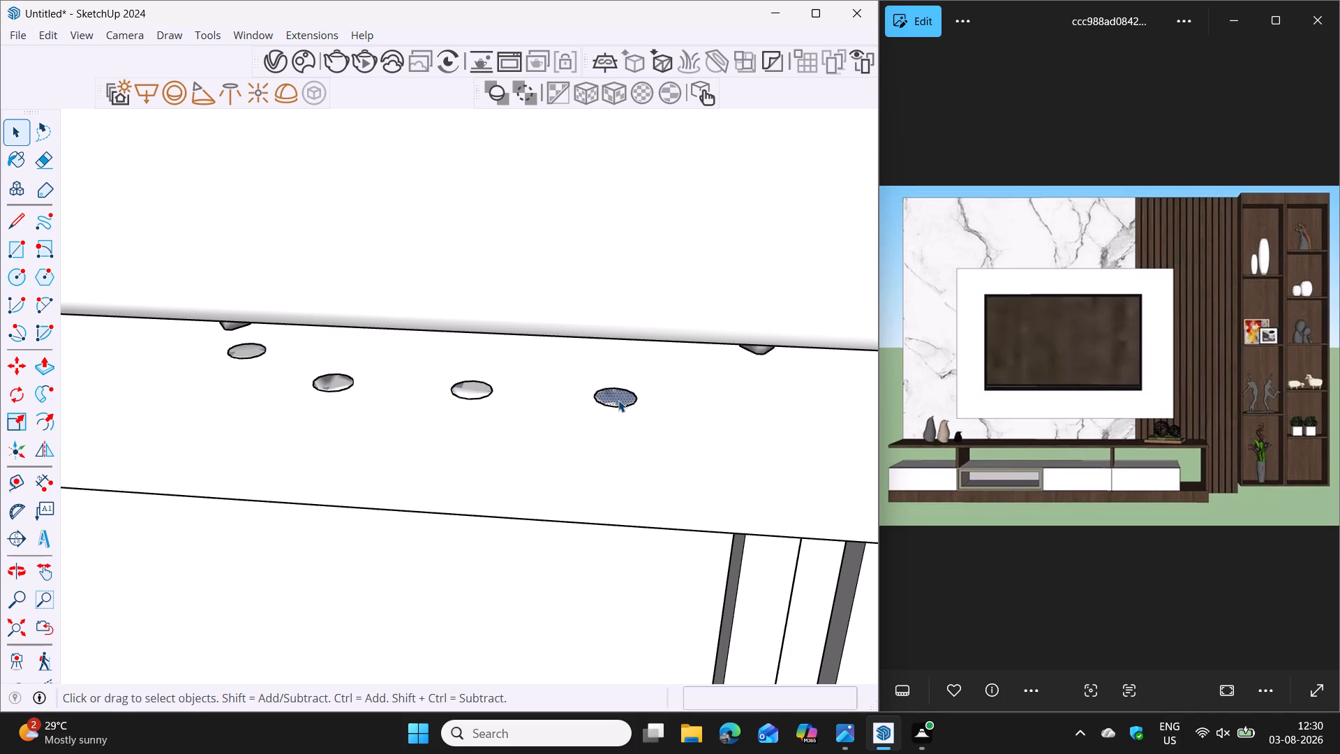
{"action": "left_click", "coordinate": [618, 400]}
{"action": "left_click", "coordinate": [600, 399]}
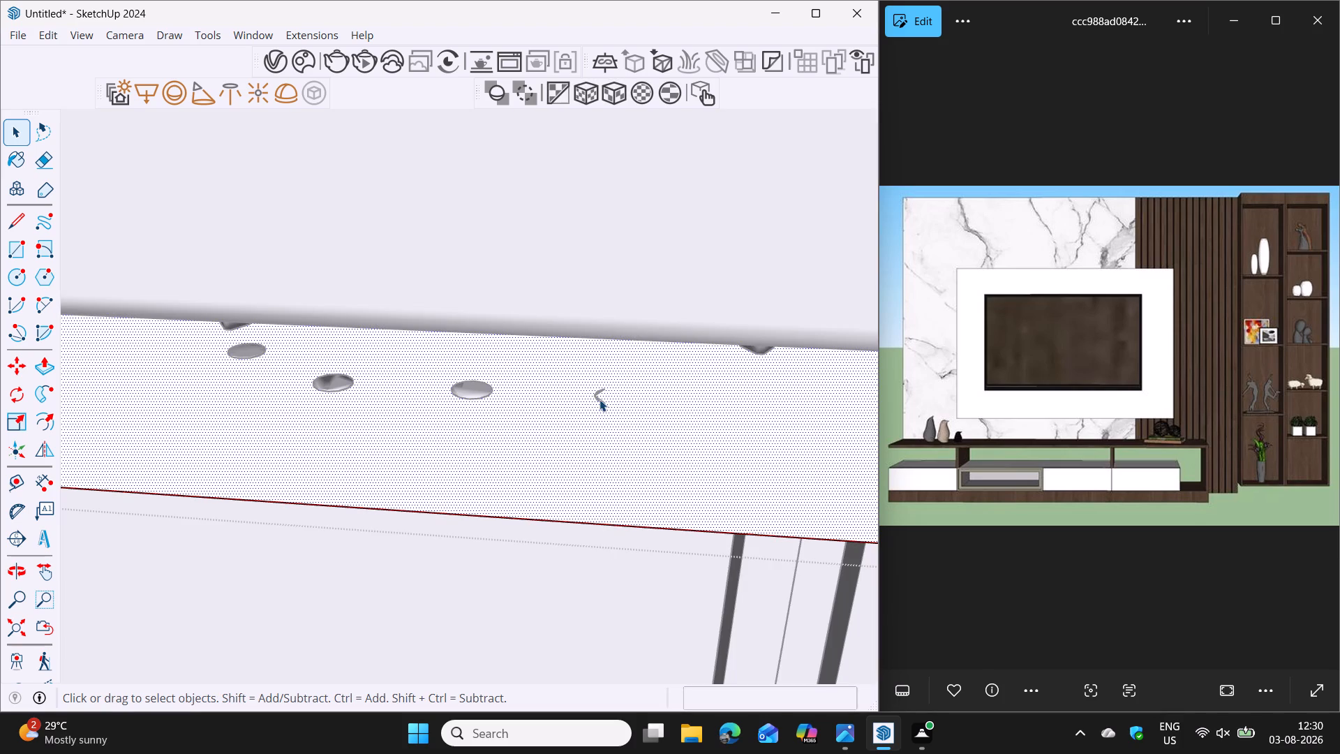
{"action": "key", "text": "Escape"}
{"action": "left_click", "coordinate": [522, 581]}
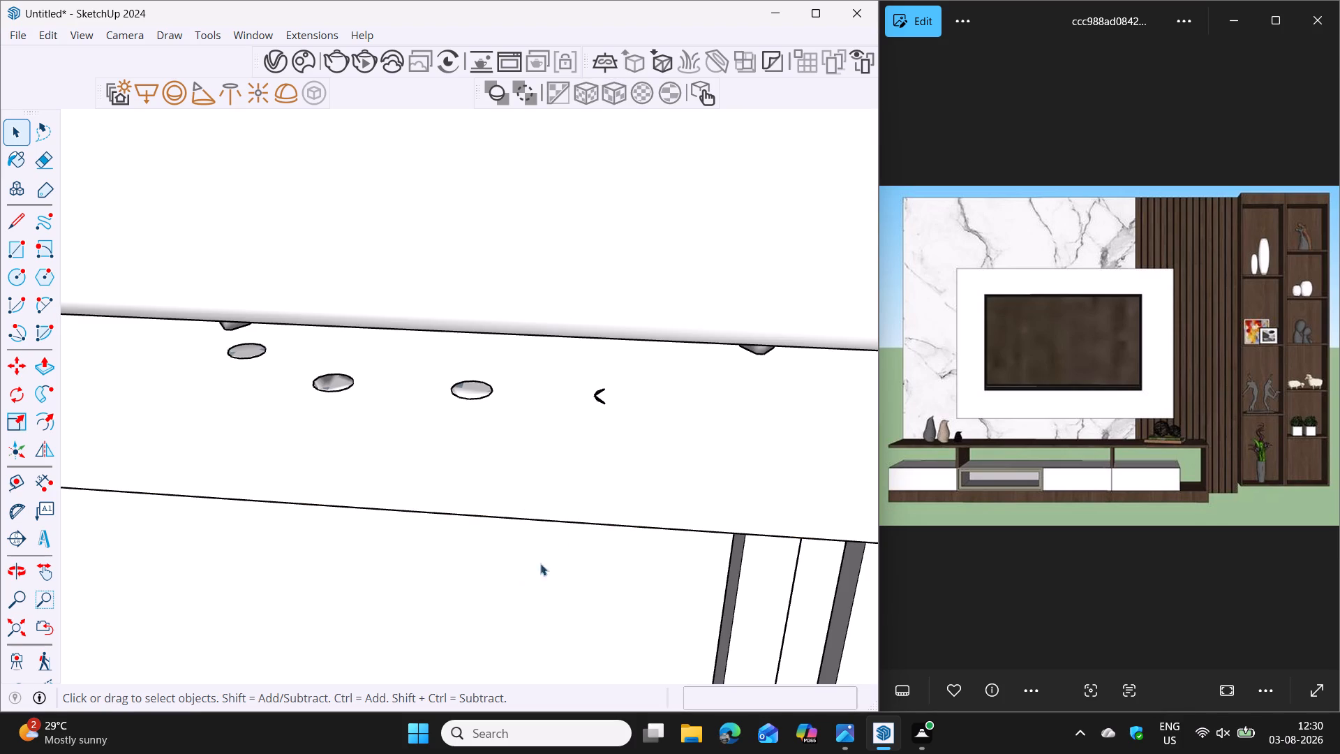
{"action": "left_click", "coordinate": [597, 397]}
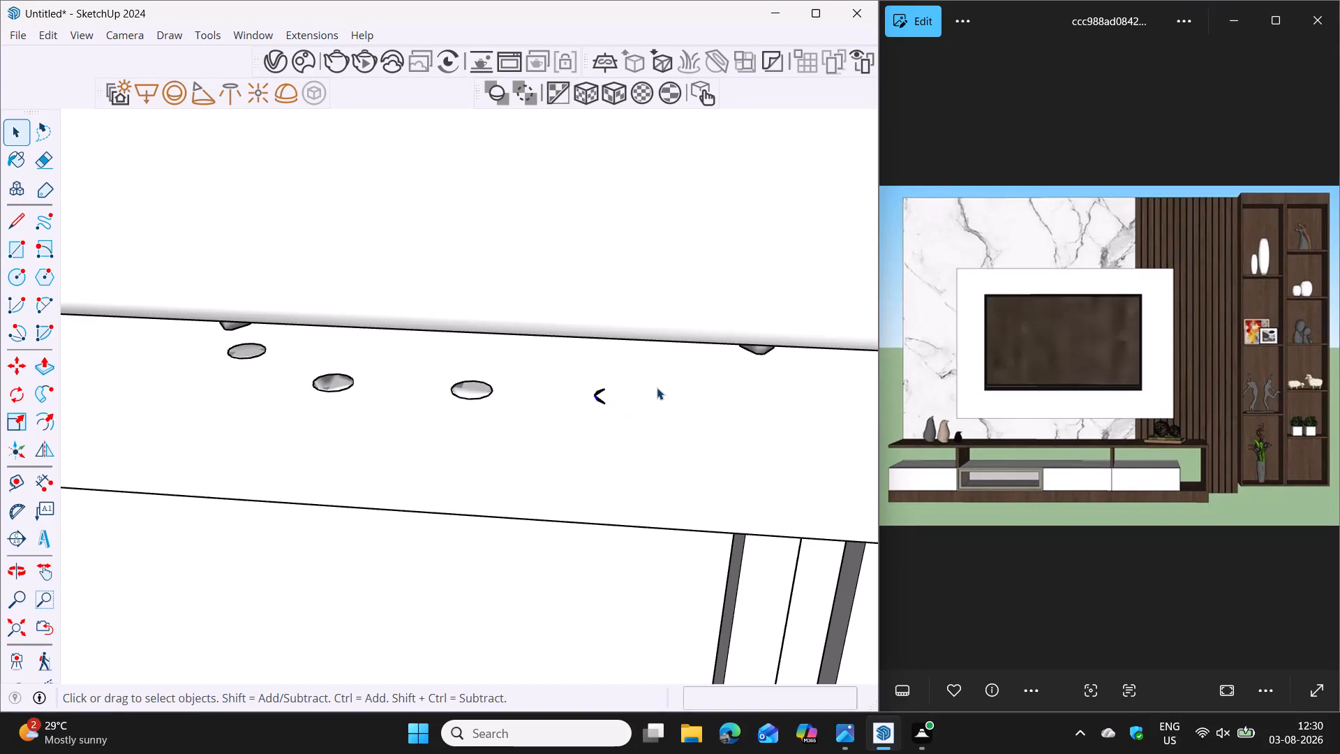
{"action": "key", "text": "Delete"}
{"action": "left_click", "coordinate": [600, 392]}
{"action": "key", "text": "Delete"}
Delete the faces and outline edges of the three remaining leftover stand discs below the TV.
{"action": "left_click", "coordinate": [484, 394]}
{"action": "key", "text": "Delete"}
{"action": "left_click", "coordinate": [480, 386]}
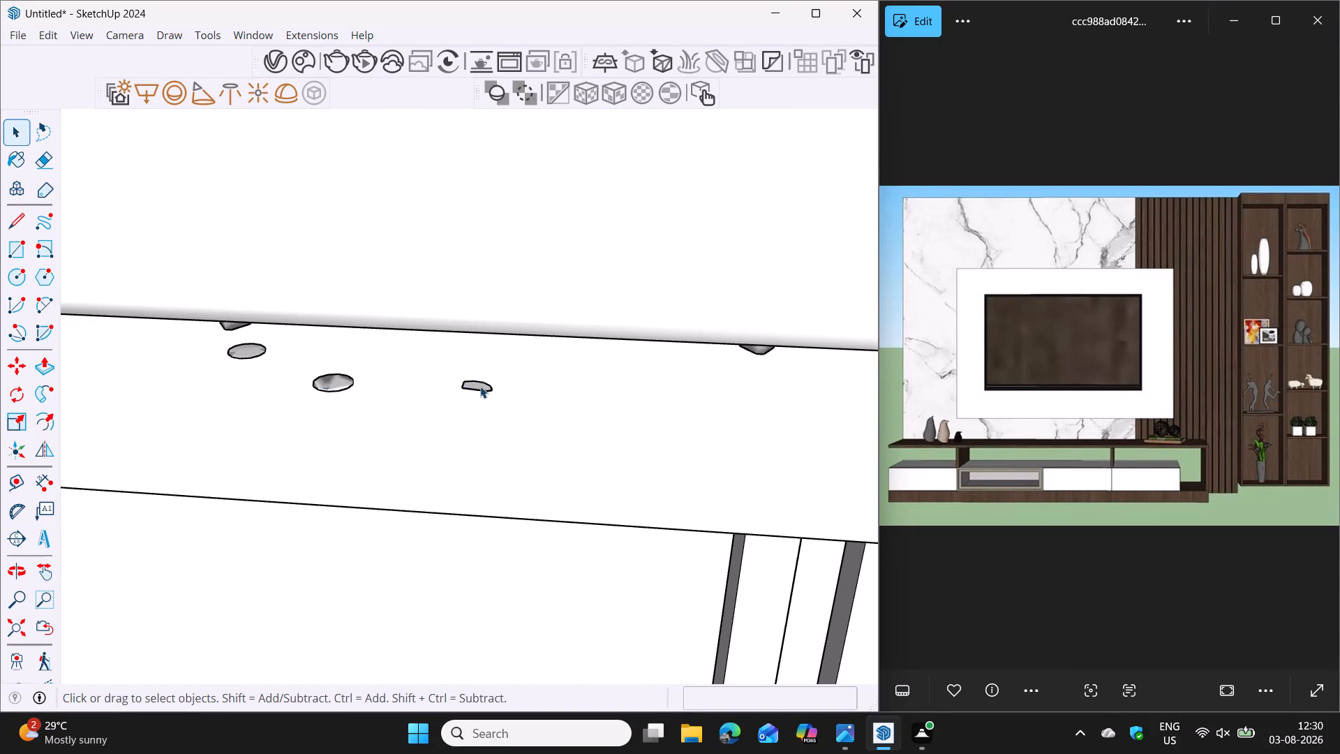
{"action": "key", "text": "Delete"}
{"action": "left_click", "coordinate": [482, 384]}
{"action": "key", "text": "Delete"}
{"action": "left_click", "coordinate": [343, 386]}
{"action": "key", "text": "Delete"}
{"action": "left_click", "coordinate": [247, 345]}
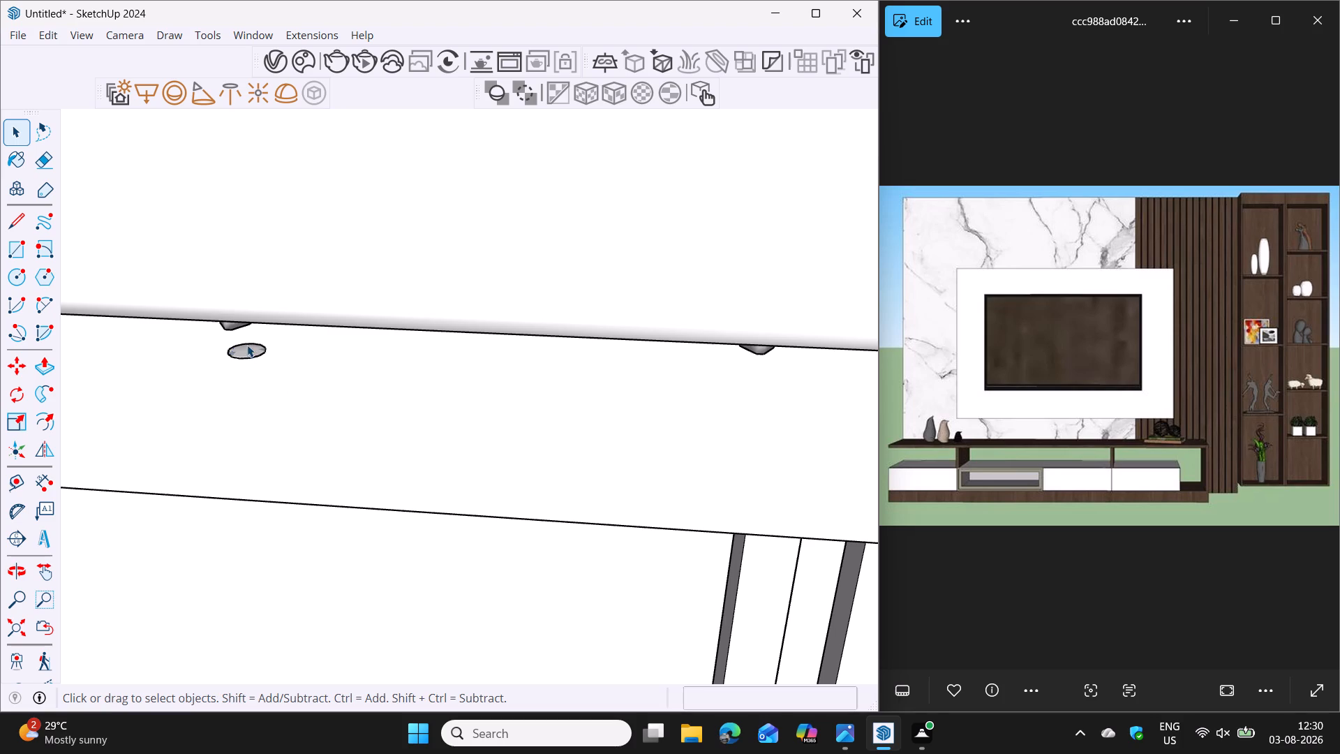
{"action": "key", "text": "Delete"}
{"action": "left_click", "coordinate": [250, 353]}
{"action": "key", "text": "Delete"}
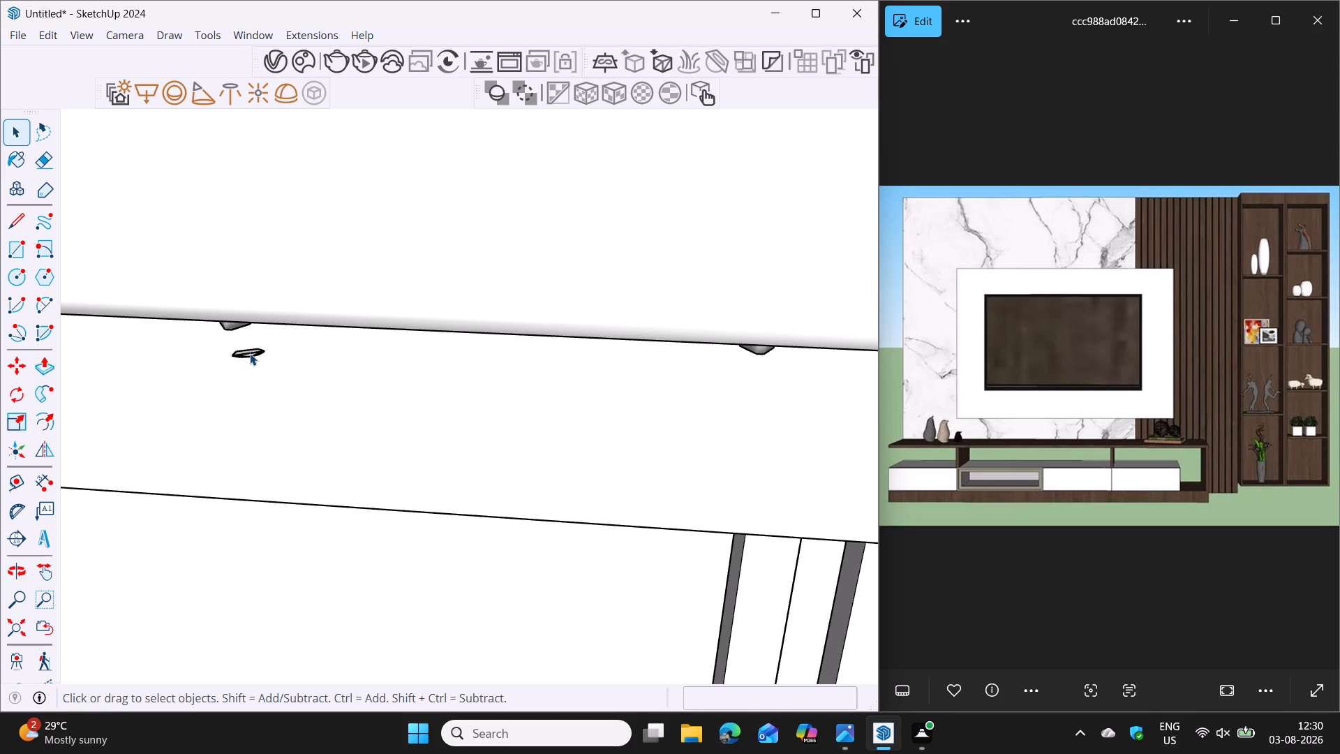
{"action": "left_click", "coordinate": [251, 352]}
{"action": "key", "text": "Delete"}
Select all the connected geometry of the exploded TV on the white wall panel and make it a group.
{"action": "scroll", "coordinate": [472, 414], "scroll_direction": "down", "scroll_amount": 6}
{"action": "scroll", "coordinate": [498, 495], "scroll_direction": "down", "scroll_amount": 9}
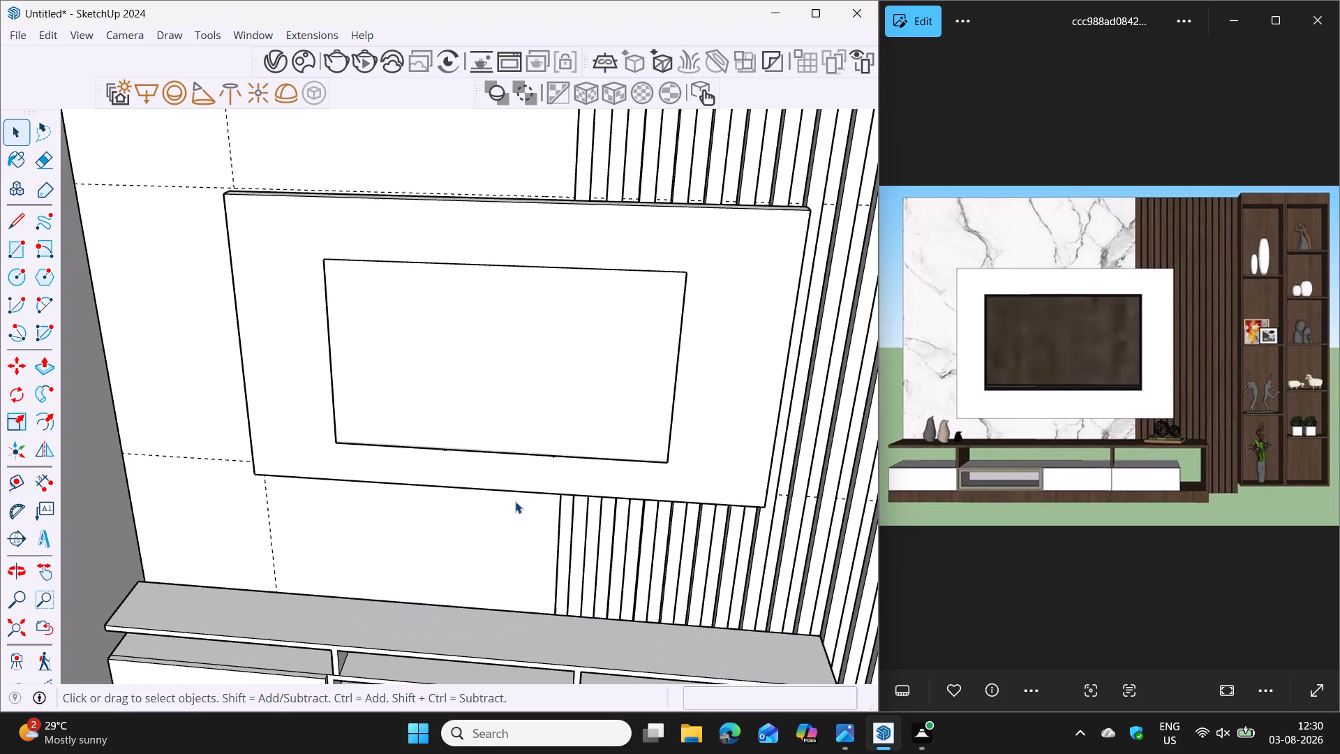
{"action": "middle_click_drag", "start_coordinate": [514, 502], "coordinate": [526, 470]}
{"action": "left_click", "coordinate": [512, 391]}
{"action": "double_click", "coordinate": [512, 391]}
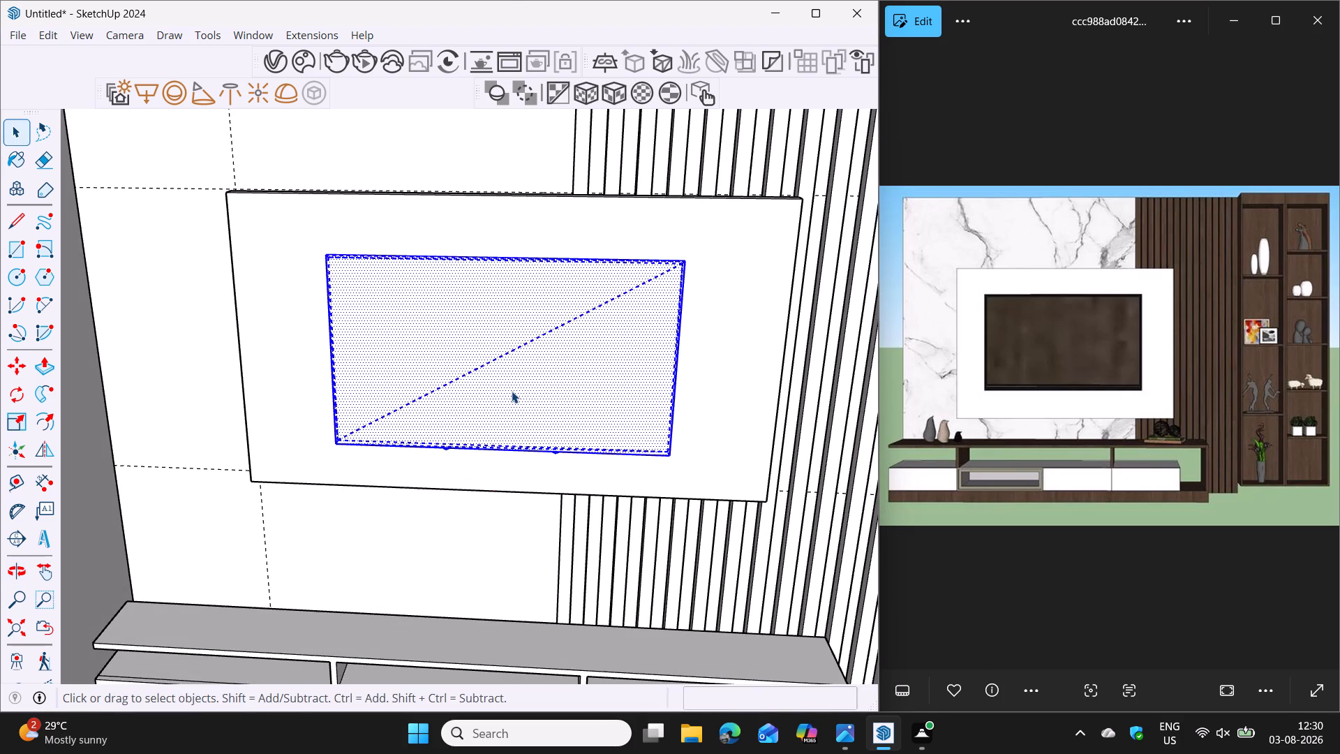
{"action": "right_click", "coordinate": [512, 391]}
{"action": "left_click", "coordinate": [587, 165]}
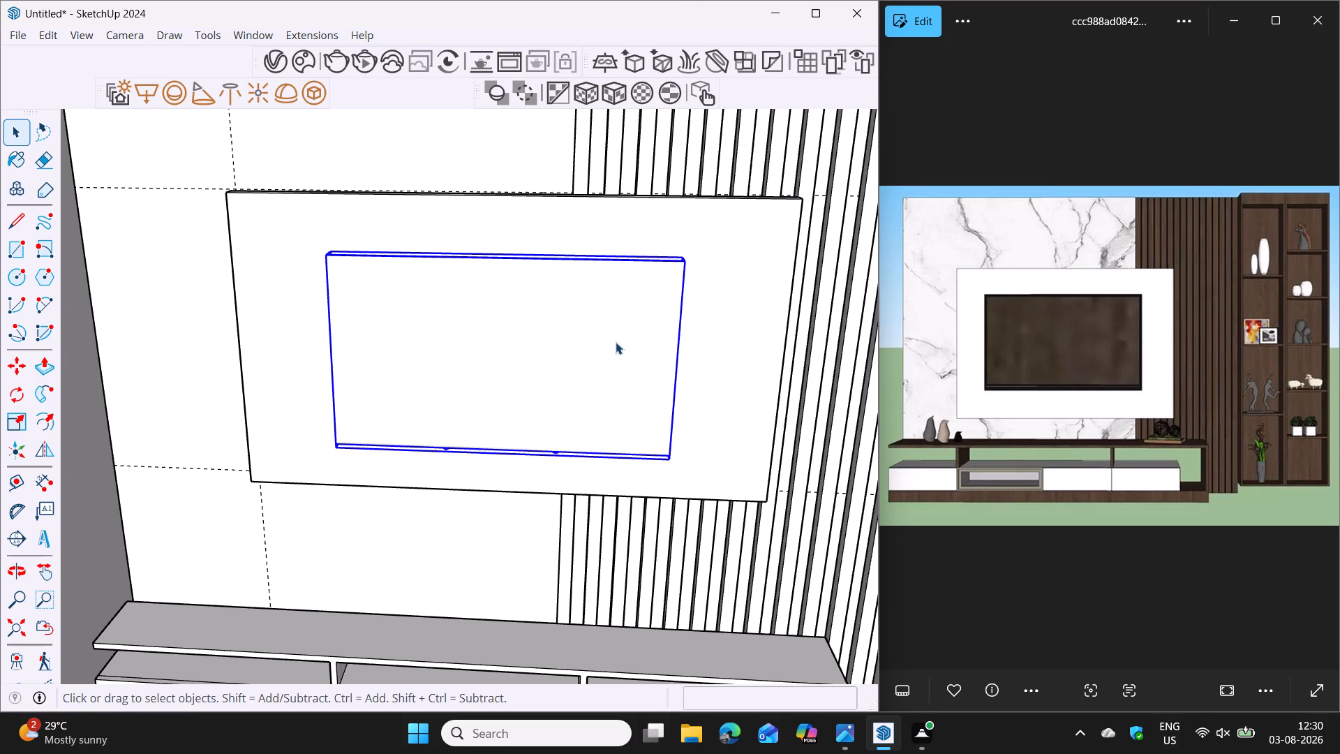
{"action": "middle_click_drag", "start_coordinate": [637, 364], "coordinate": [372, 423]}
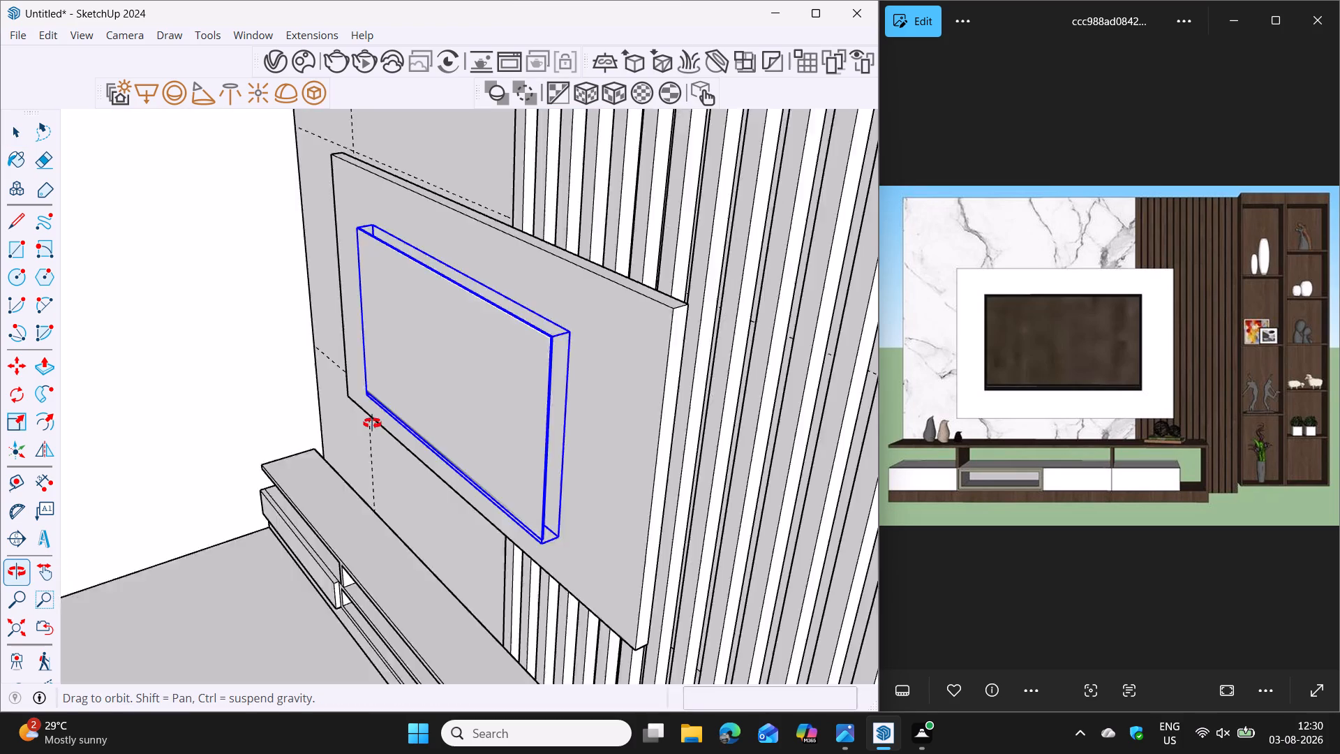
{"action": "middle_click_drag", "start_coordinate": [372, 423], "coordinate": [654, 371]}
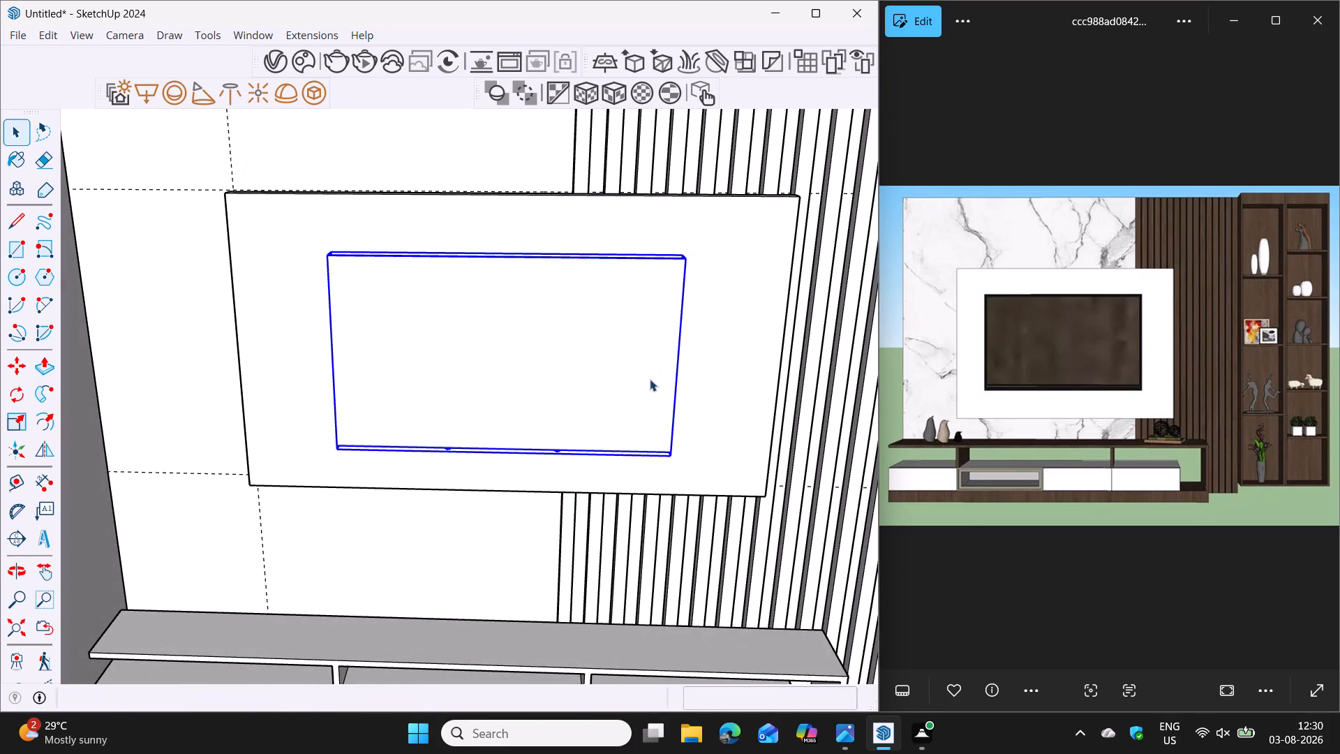
Examine the TV wall, low unit, slatted panel and shelving within the whole room from several viewpoints.
{"action": "key", "text": "space"}
{"action": "left_click", "coordinate": [728, 407]}
{"action": "scroll", "coordinate": [623, 459], "scroll_direction": "down", "scroll_amount": 3}
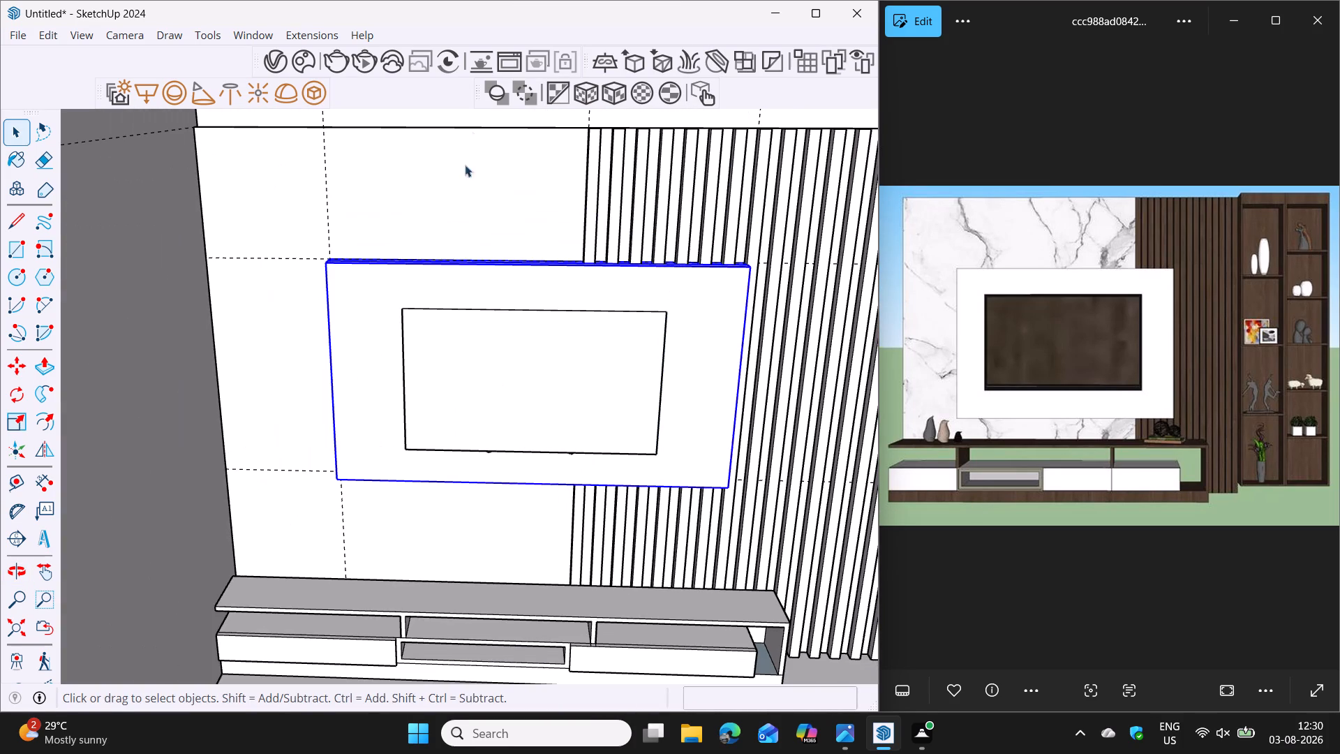
{"action": "scroll", "coordinate": [477, 145], "scroll_direction": "down", "scroll_amount": 10}
{"action": "left_click", "coordinate": [164, 346]}
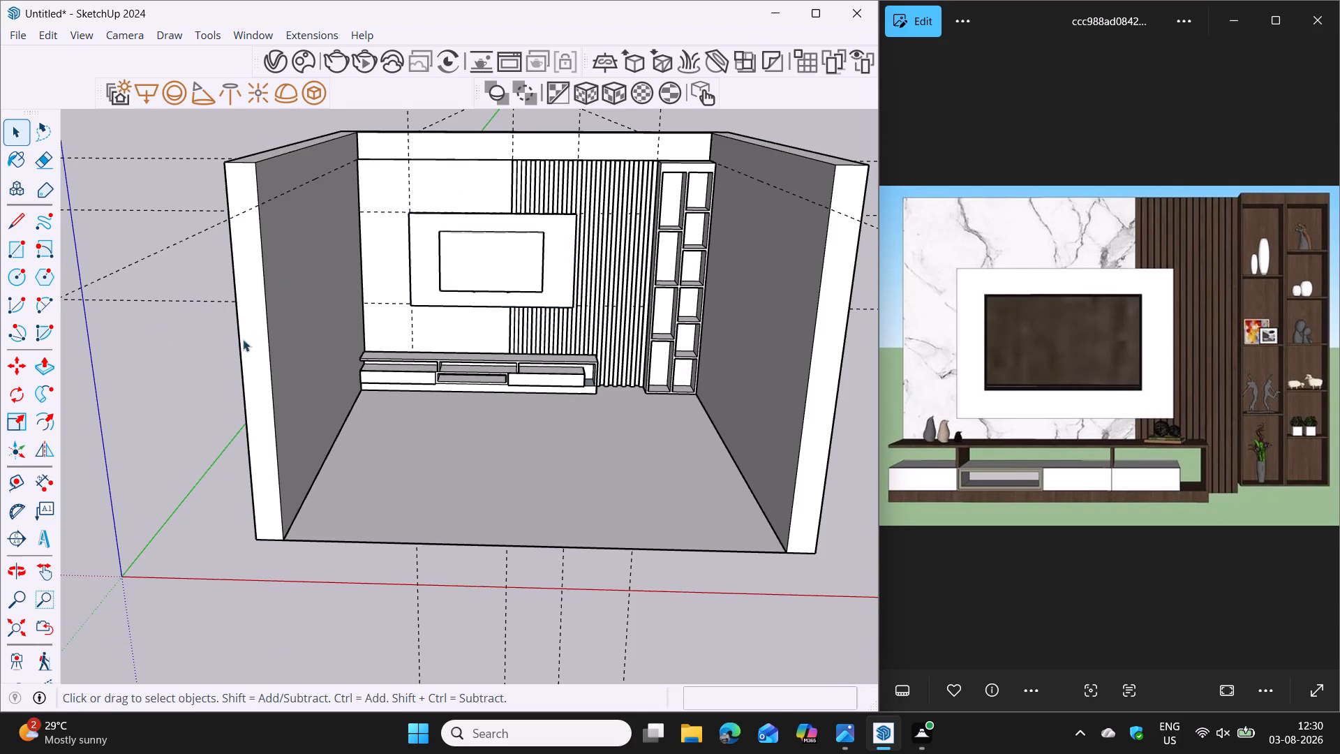
{"action": "scroll", "coordinate": [535, 309], "scroll_direction": "up", "scroll_amount": 4}
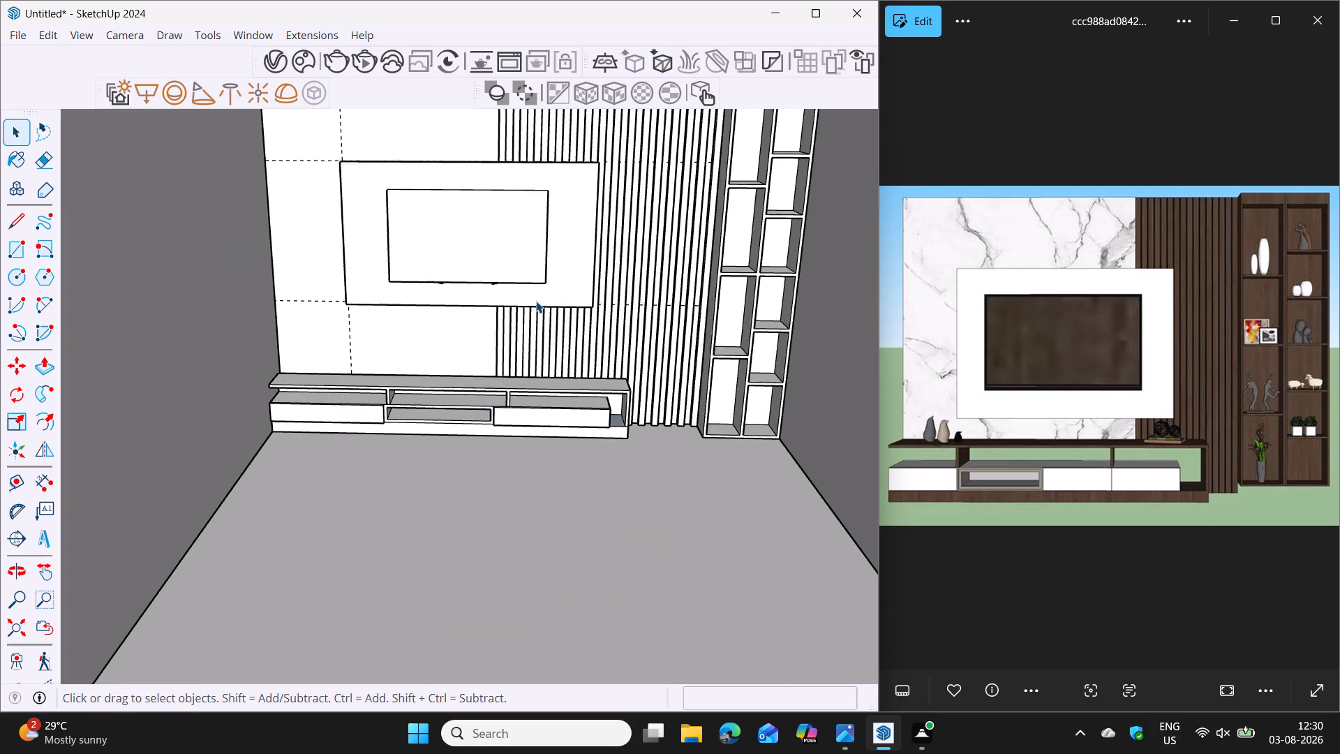
{"action": "scroll", "coordinate": [536, 301], "scroll_direction": "up", "scroll_amount": 1}
{"action": "middle_click_drag", "start_coordinate": [531, 300], "coordinate": [530, 273]}
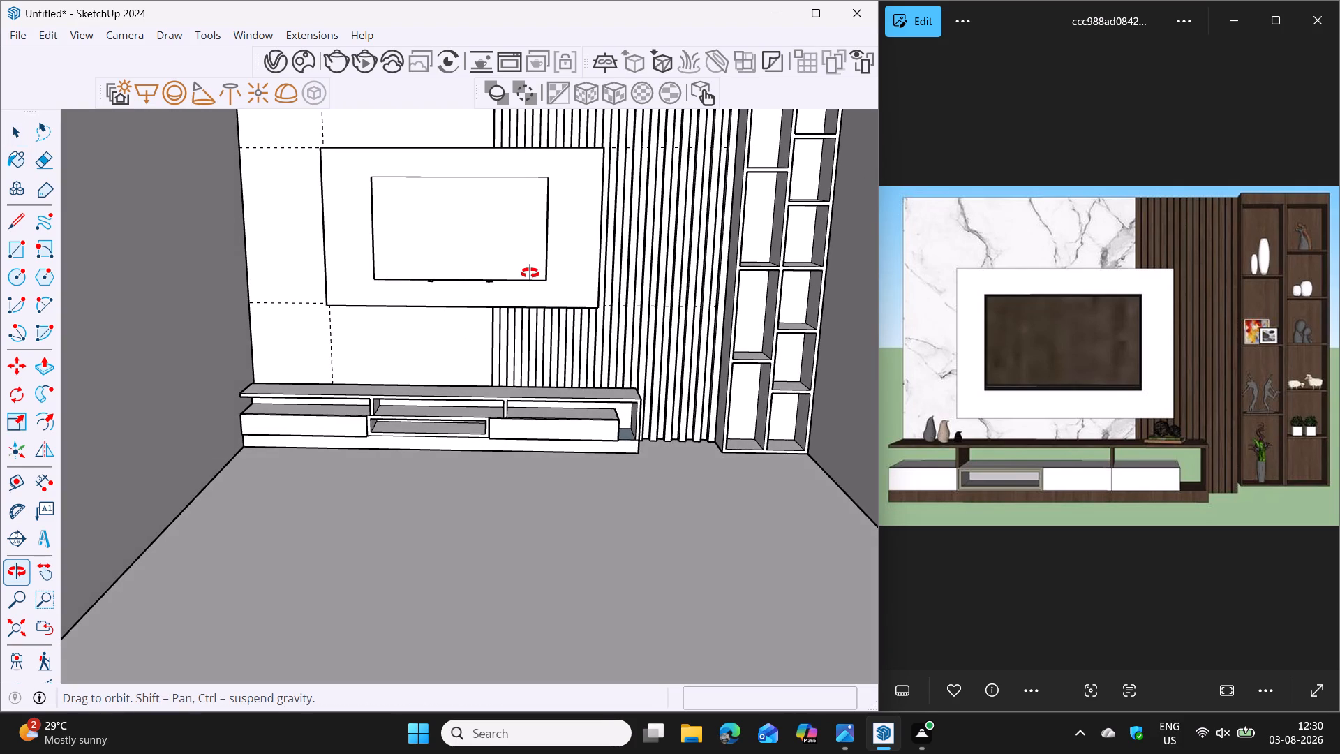
{"action": "middle_click_drag", "start_coordinate": [530, 273], "coordinate": [530, 266]}
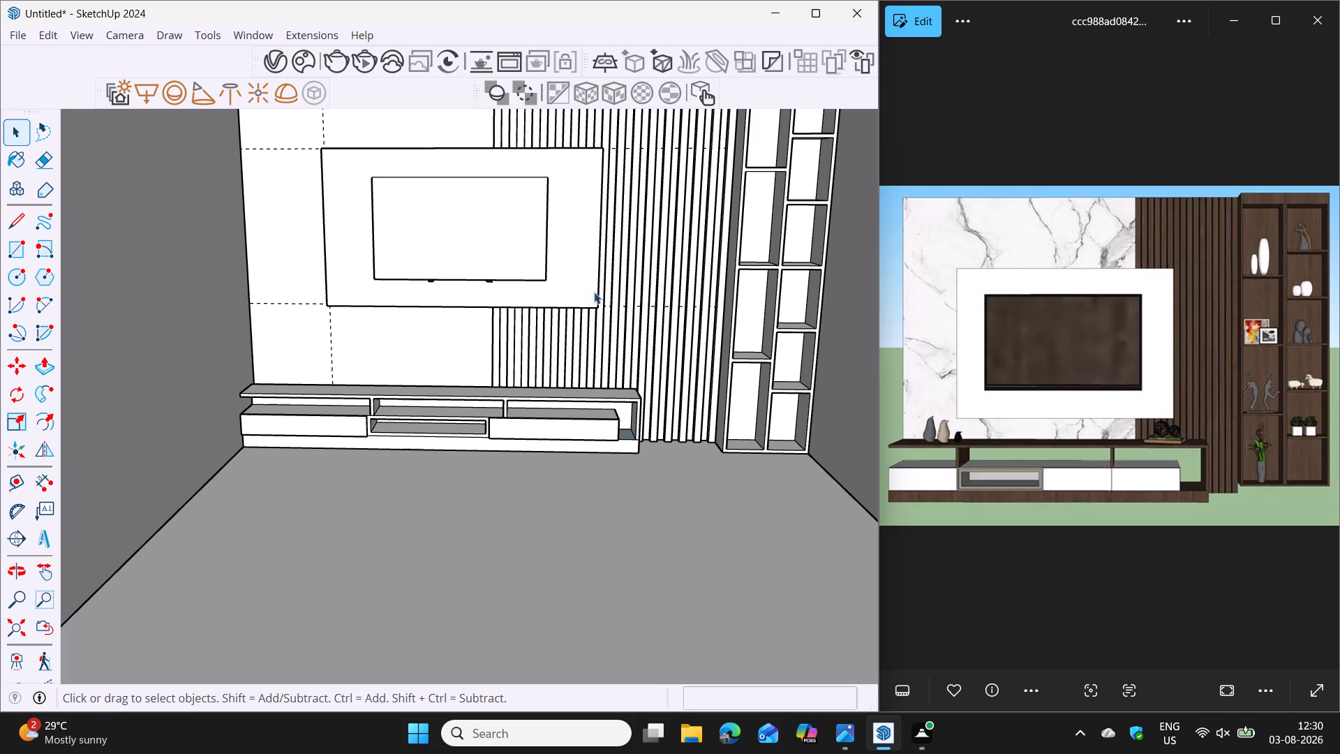
{"action": "scroll", "coordinate": [658, 239], "scroll_direction": "down", "scroll_amount": 4}
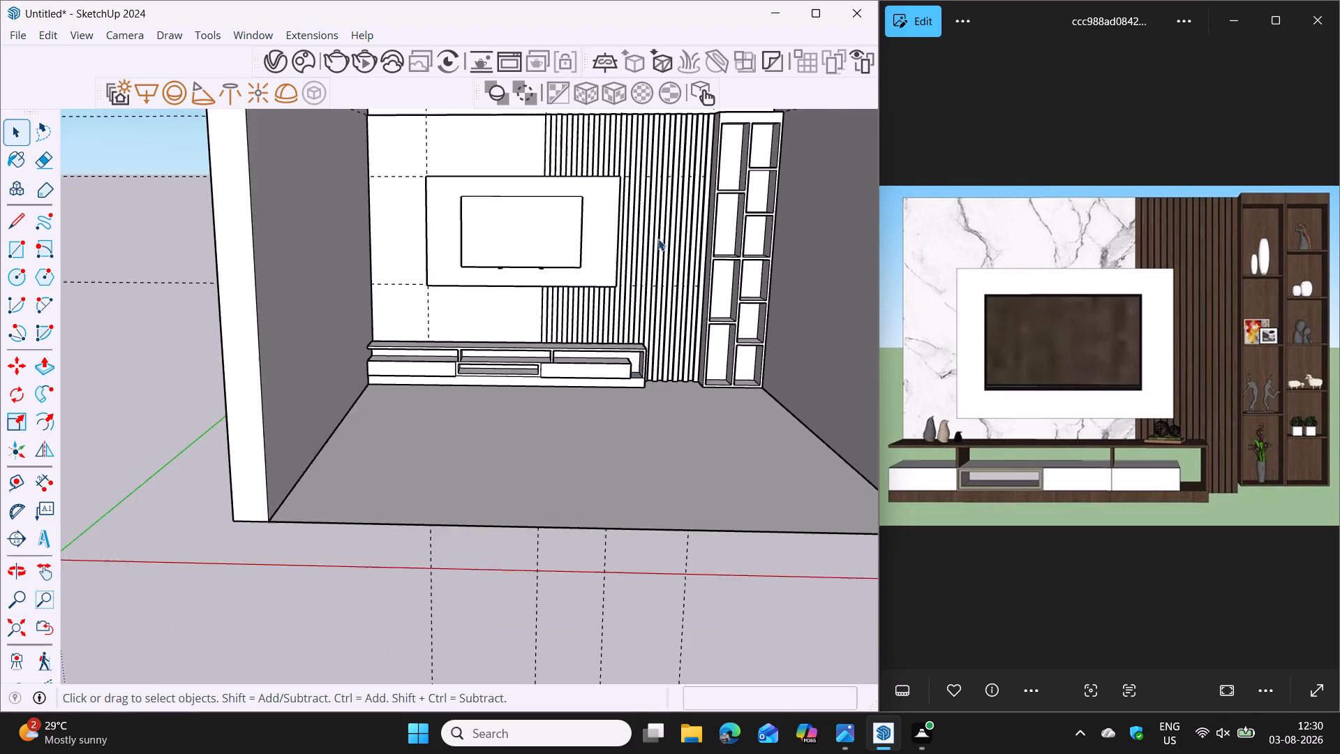
{"action": "scroll", "coordinate": [658, 239], "scroll_direction": "down", "scroll_amount": 3}
{"action": "scroll", "coordinate": [627, 226], "scroll_direction": "up", "scroll_amount": 3}
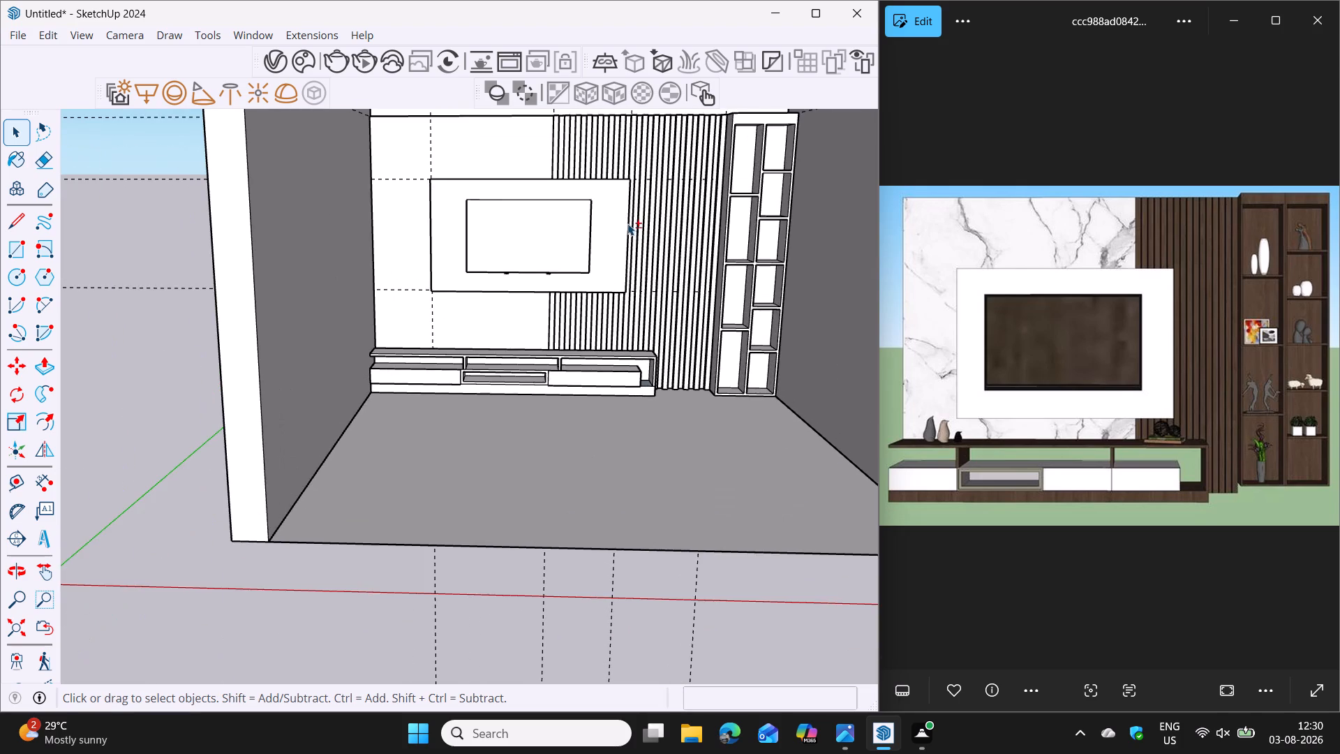
{"action": "middle_click_drag", "start_coordinate": [627, 223], "coordinate": [600, 333], "text": "shift"}
{"action": "middle_click_drag", "start_coordinate": [564, 382], "coordinate": [573, 347], "text": "shift"}
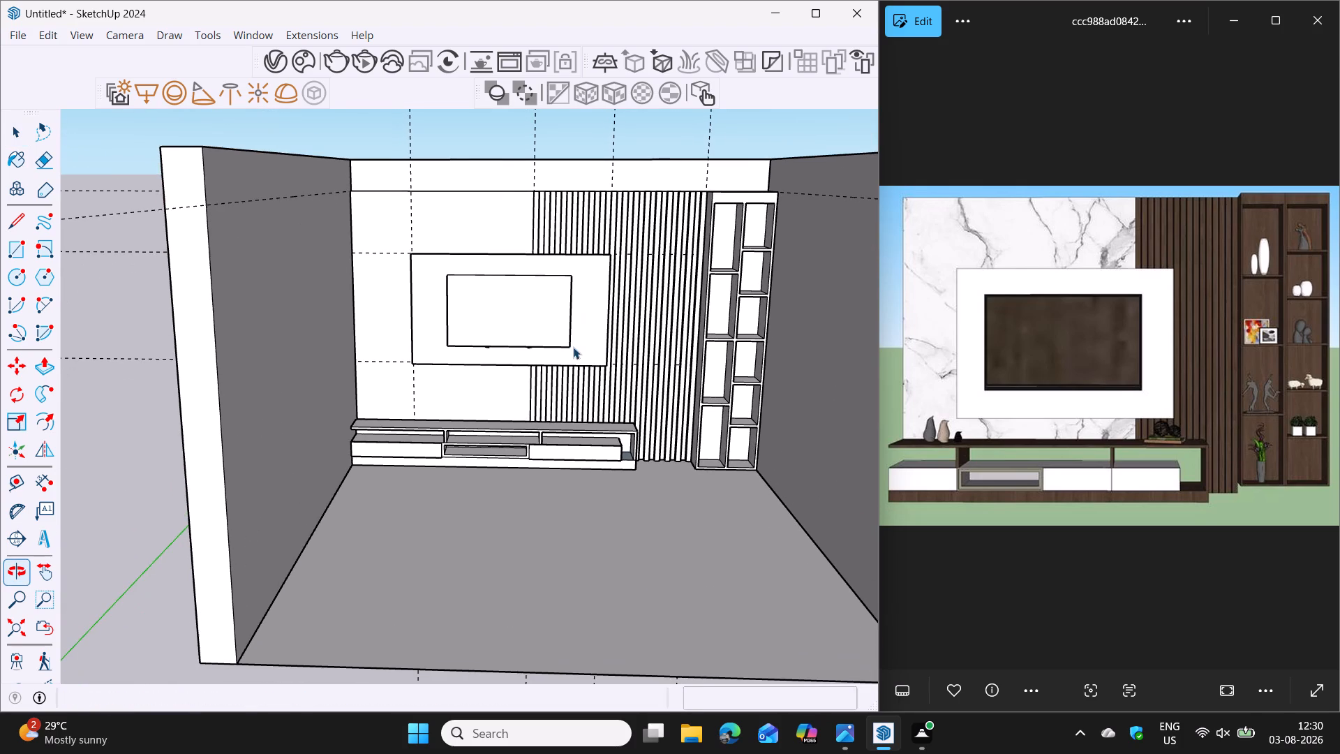
{"action": "middle_click_drag", "start_coordinate": [583, 348], "coordinate": [542, 365], "text": "shift"}
{"action": "middle_click_drag", "start_coordinate": [542, 365], "coordinate": [542, 390]}
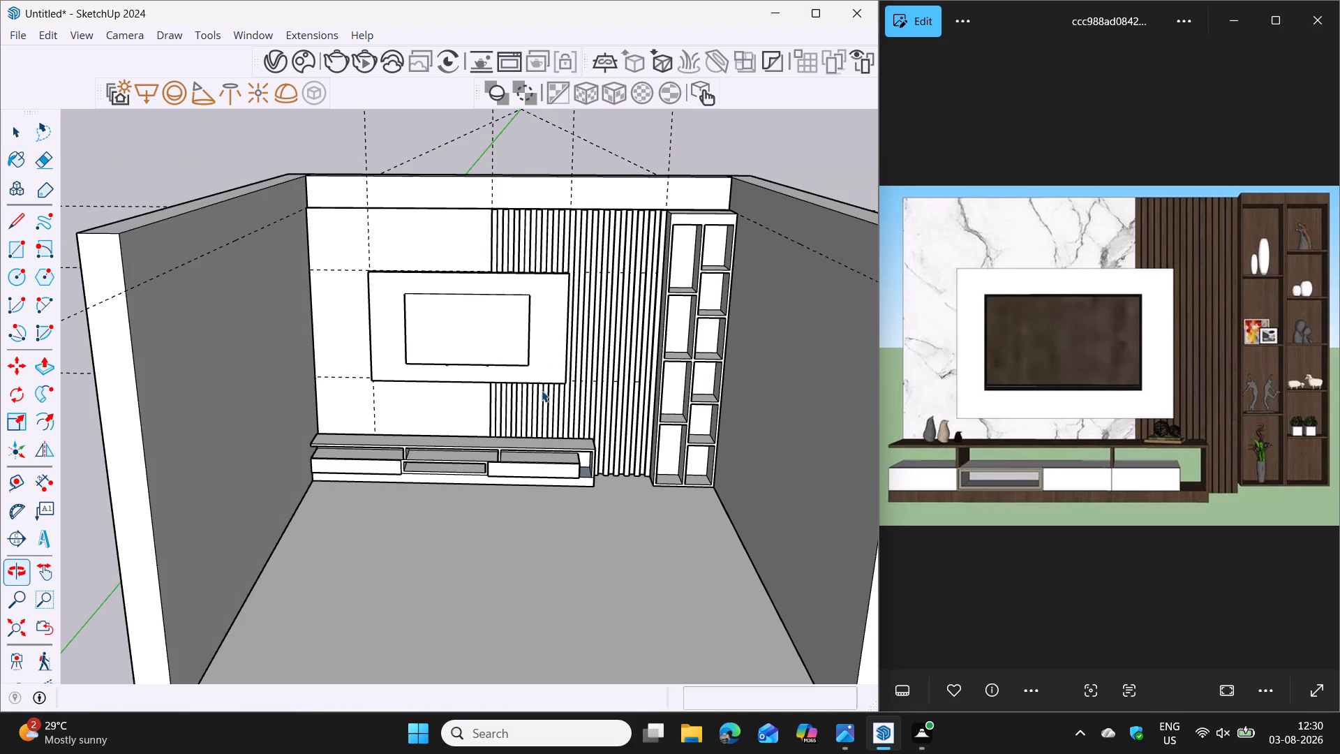
{"action": "scroll", "coordinate": [556, 385], "scroll_direction": "down", "scroll_amount": 2}
{"action": "middle_click", "coordinate": [555, 386], "text": "shift"}
{"action": "middle_click_drag", "start_coordinate": [555, 387], "coordinate": [558, 375]}
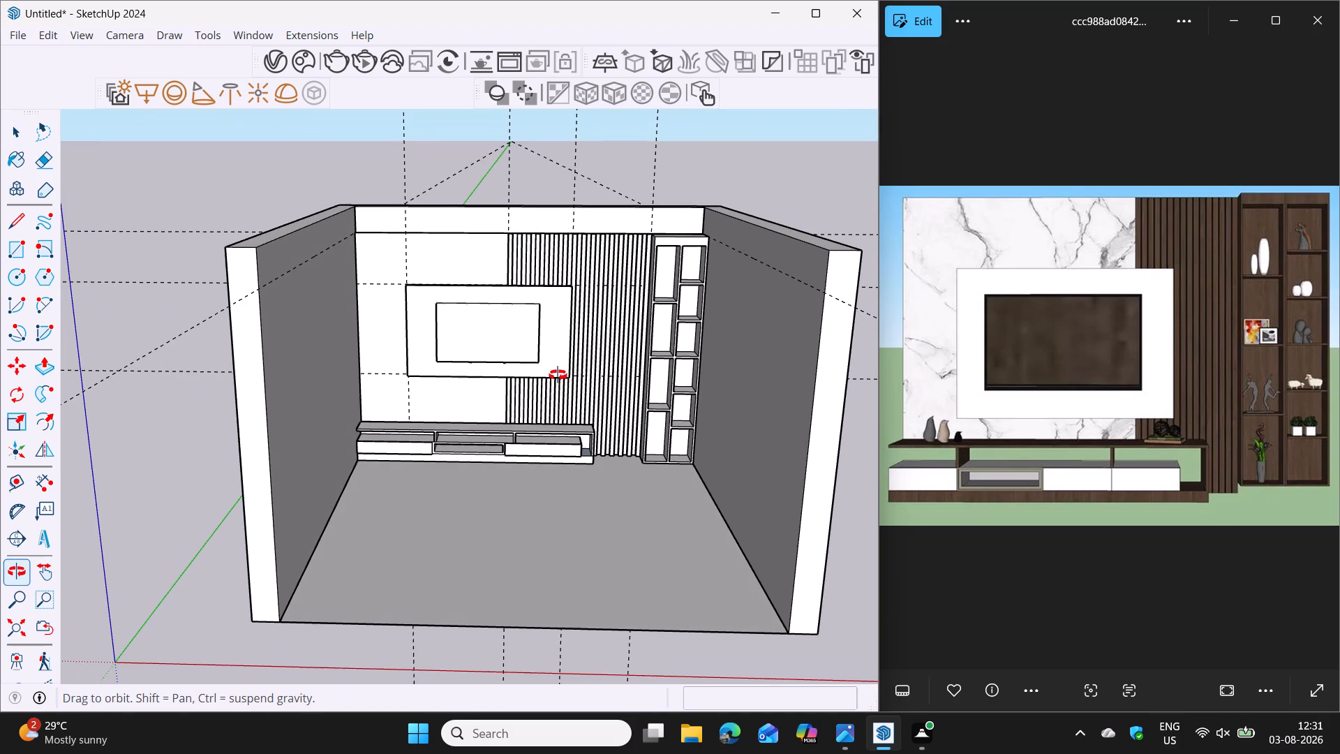
{"action": "middle_click_drag", "start_coordinate": [558, 375], "coordinate": [559, 372]}
{"action": "middle_click_drag", "start_coordinate": [549, 386], "coordinate": [558, 399], "text": "shift"}
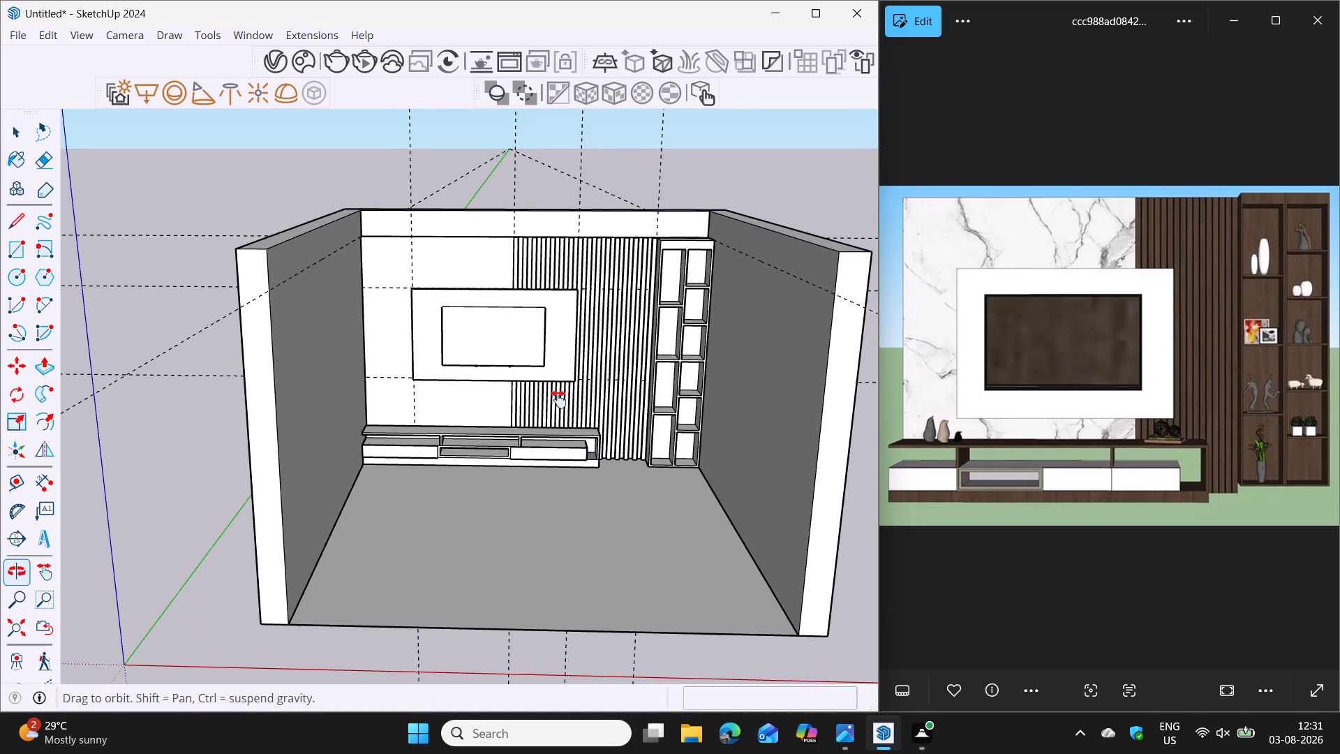
{"action": "middle_click_drag", "start_coordinate": [558, 399], "coordinate": [560, 403], "text": "shift"}
{"action": "middle_click_drag", "start_coordinate": [547, 402], "coordinate": [537, 386]}
{"action": "scroll", "coordinate": [530, 376], "scroll_direction": "up", "scroll_amount": 2}
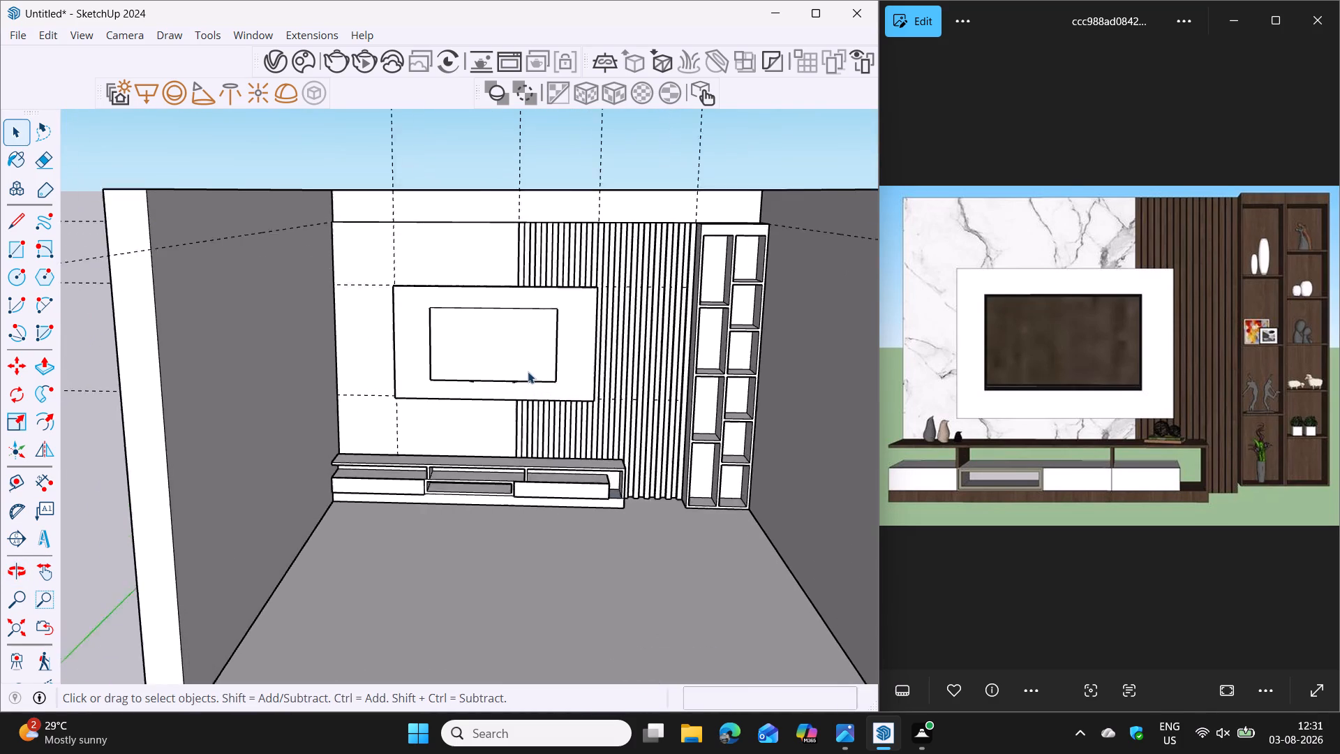
{"action": "scroll", "coordinate": [528, 371], "scroll_direction": "up", "scroll_amount": 1}
{"action": "middle_click_drag", "start_coordinate": [549, 348], "coordinate": [531, 362], "text": "shift"}
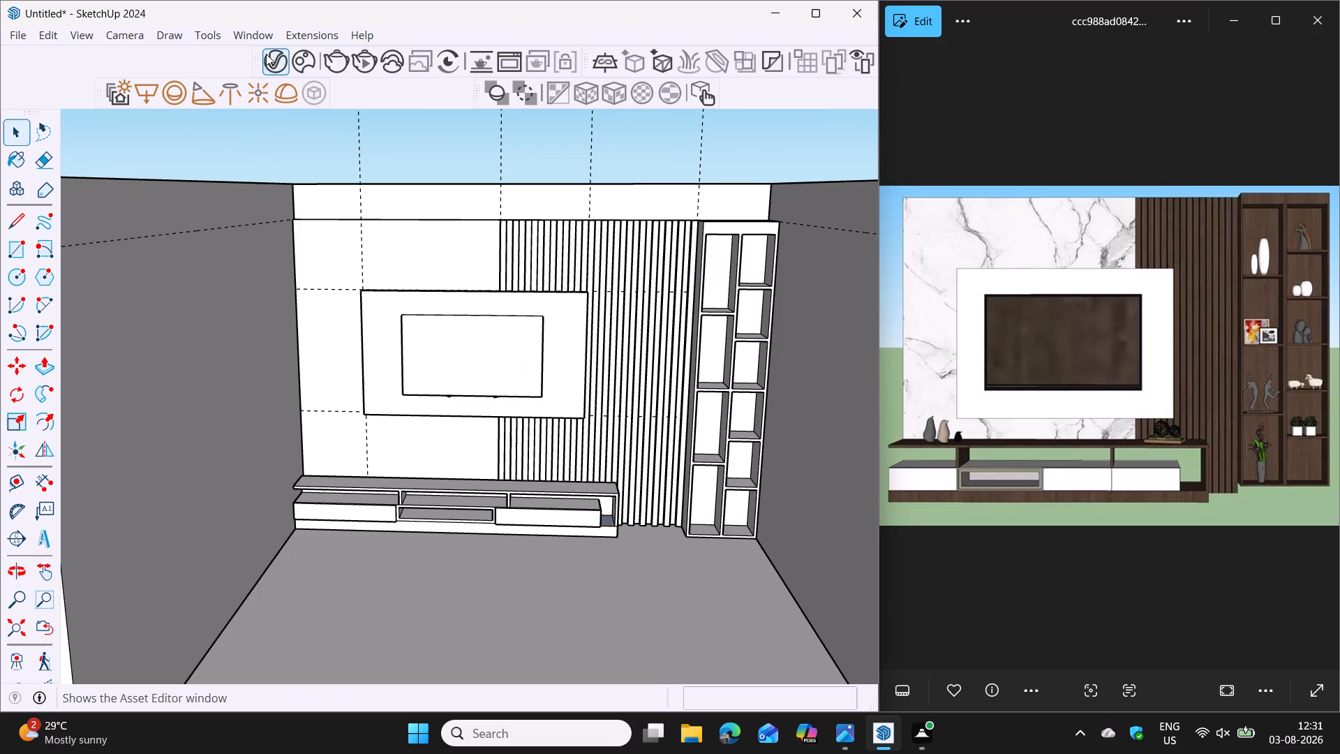
Search the Chaos Cosmos library for "sofa".
{"action": "left_click", "coordinate": [299, 67]}
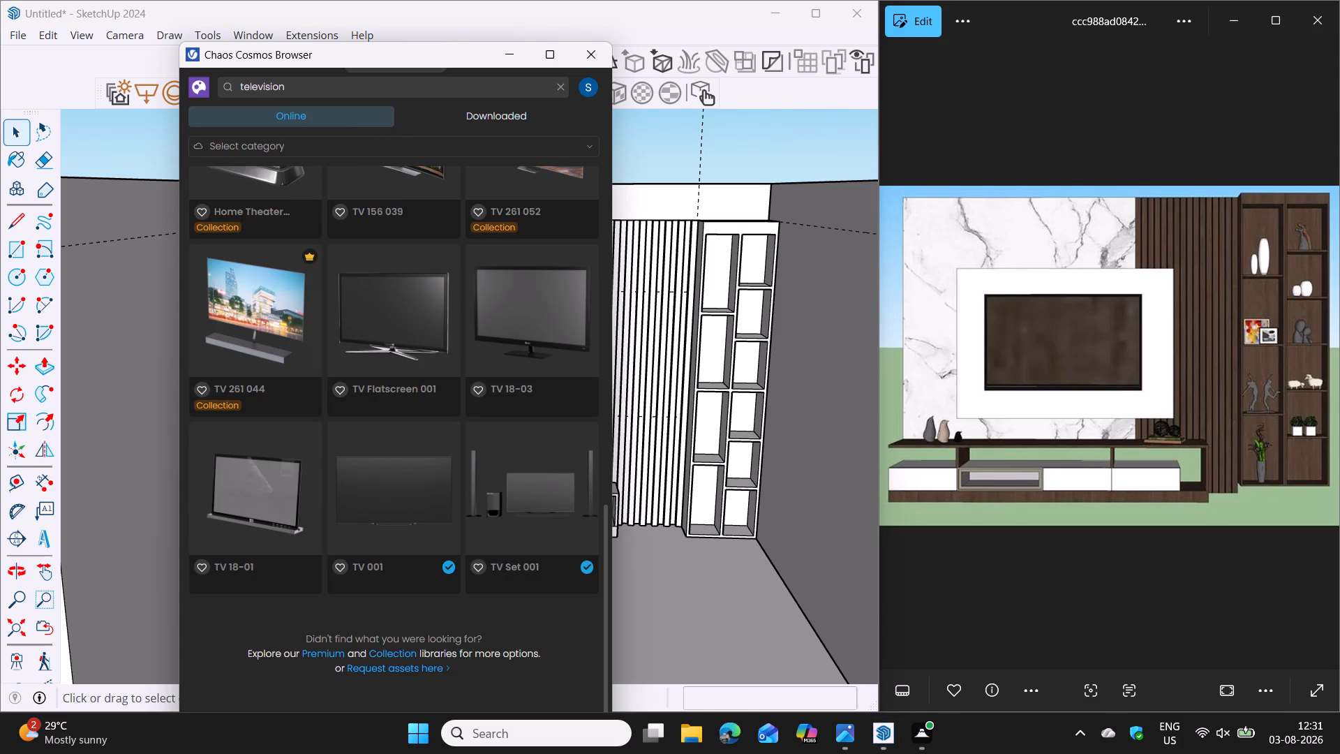
{"action": "double_click", "coordinate": [297, 85]}
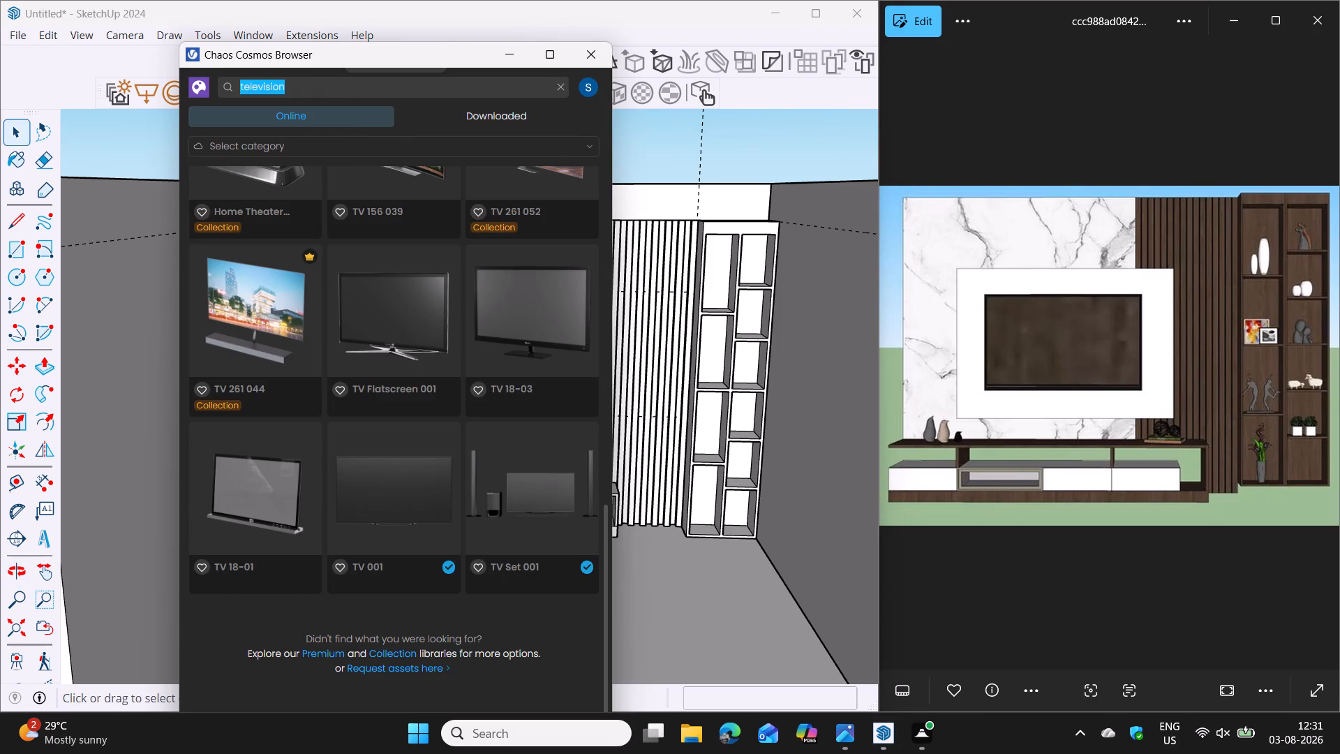
{"action": "key", "text": "BackSpace"}
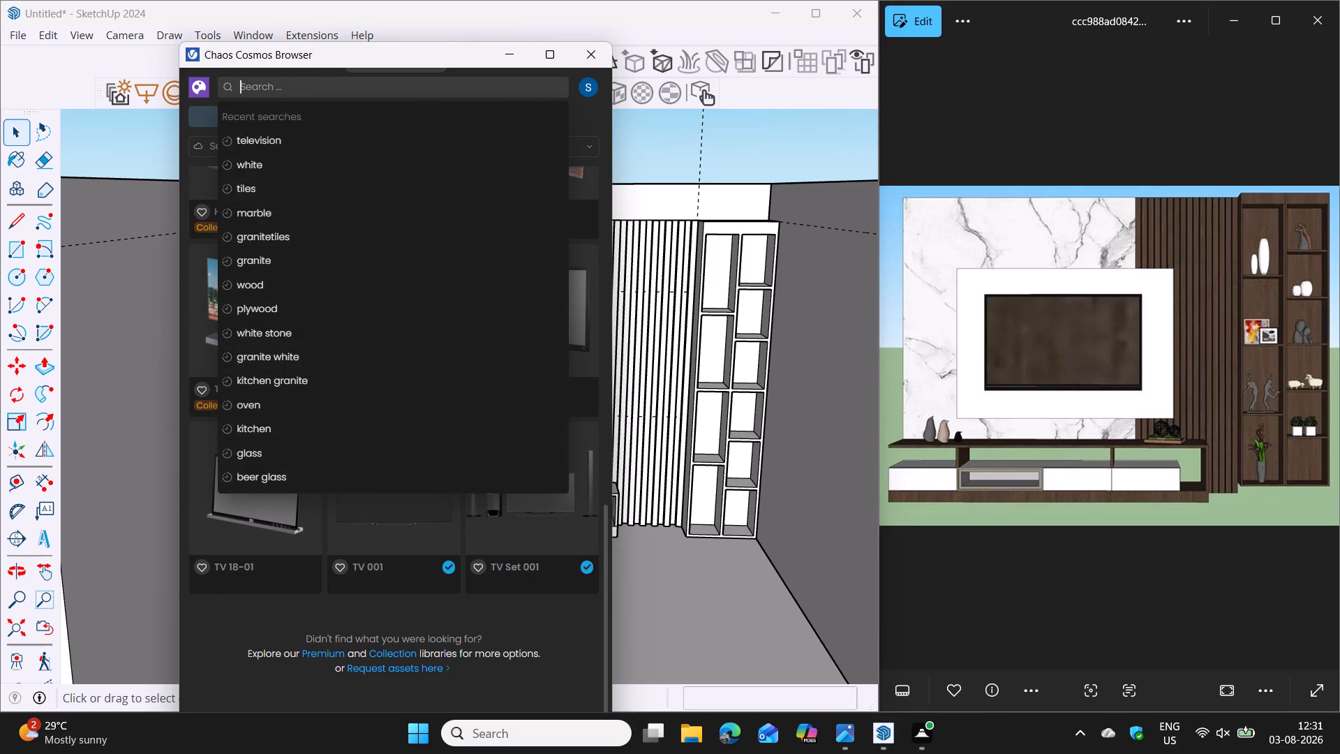
{"action": "type", "text": "sof"}
{"action": "key", "text": "a"}
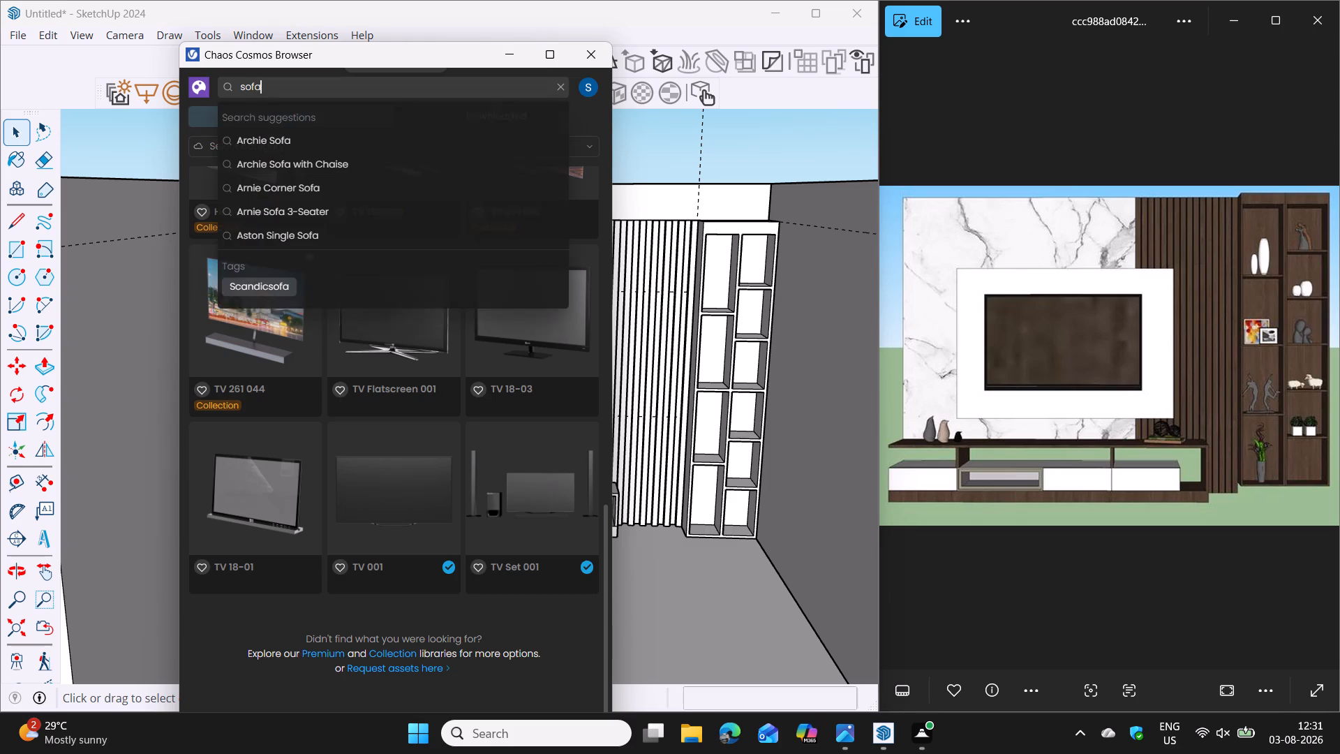
{"action": "key", "text": "Return"}
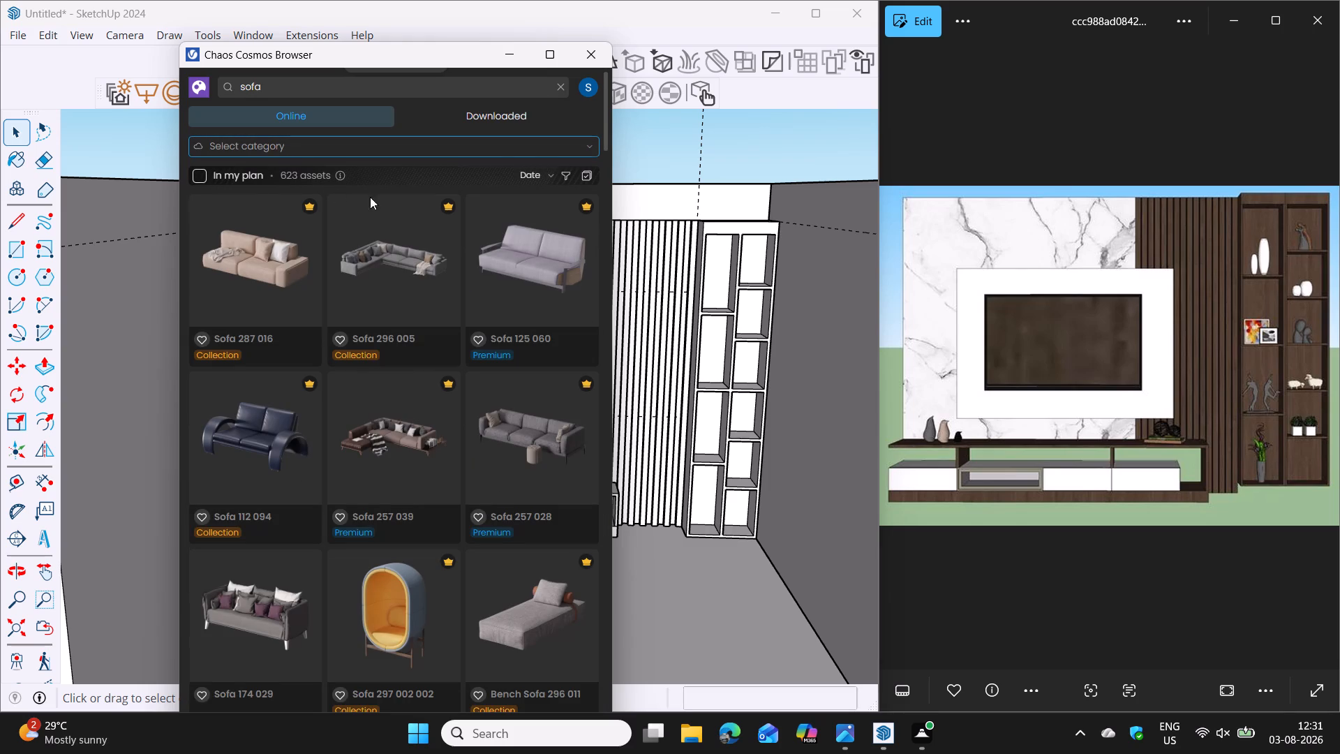
Browse through the sofa models in the search results to pick one that suits the living room.
{"action": "scroll", "coordinate": [486, 202], "scroll_direction": "down", "scroll_amount": 3}
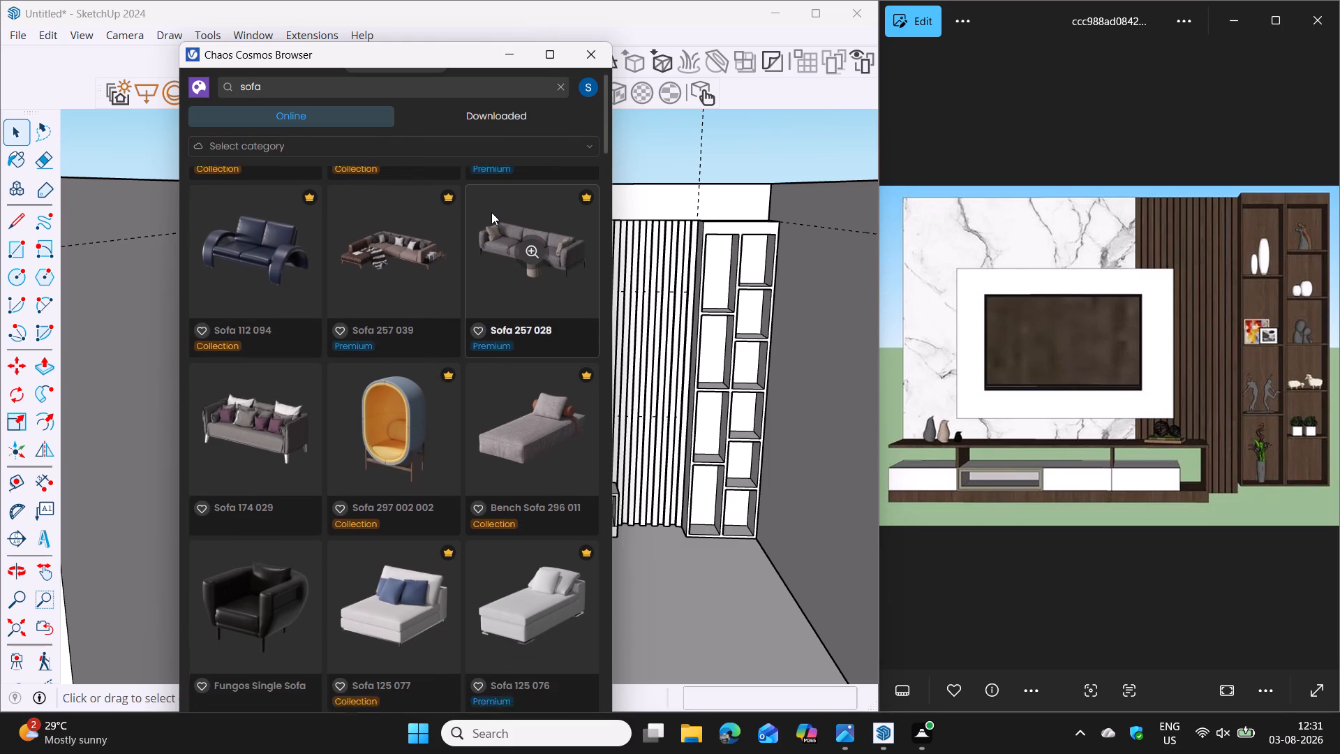
{"action": "scroll", "coordinate": [491, 212], "scroll_direction": "down", "scroll_amount": 1}
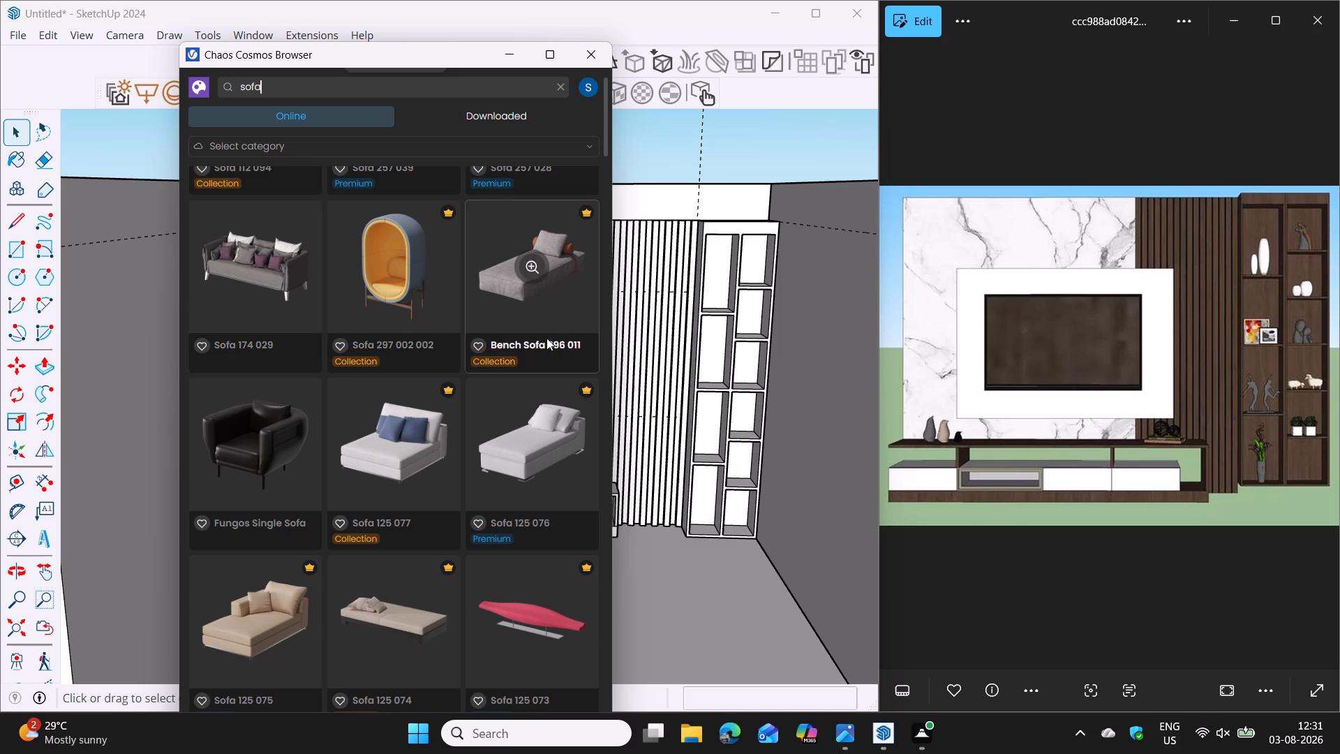
{"action": "scroll", "coordinate": [546, 338], "scroll_direction": "down", "scroll_amount": 1}
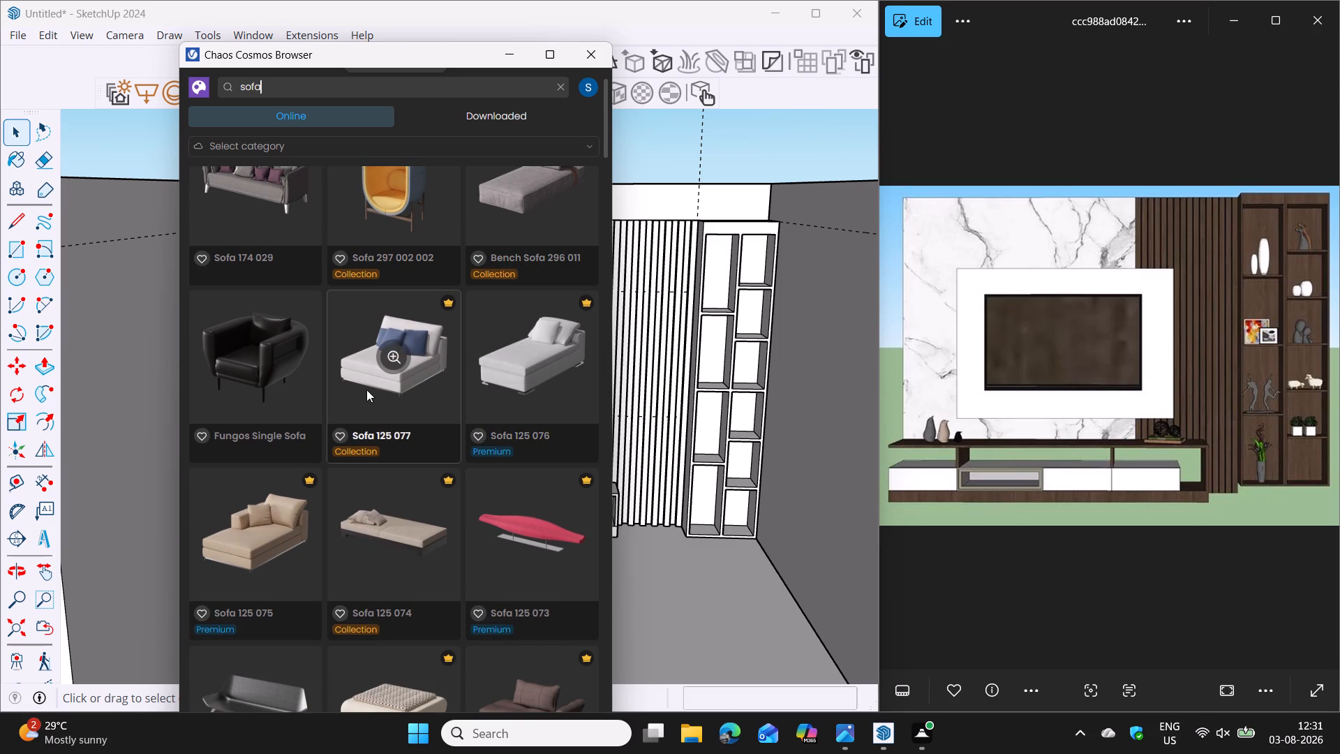
{"action": "scroll", "coordinate": [368, 390], "scroll_direction": "down", "scroll_amount": 3}
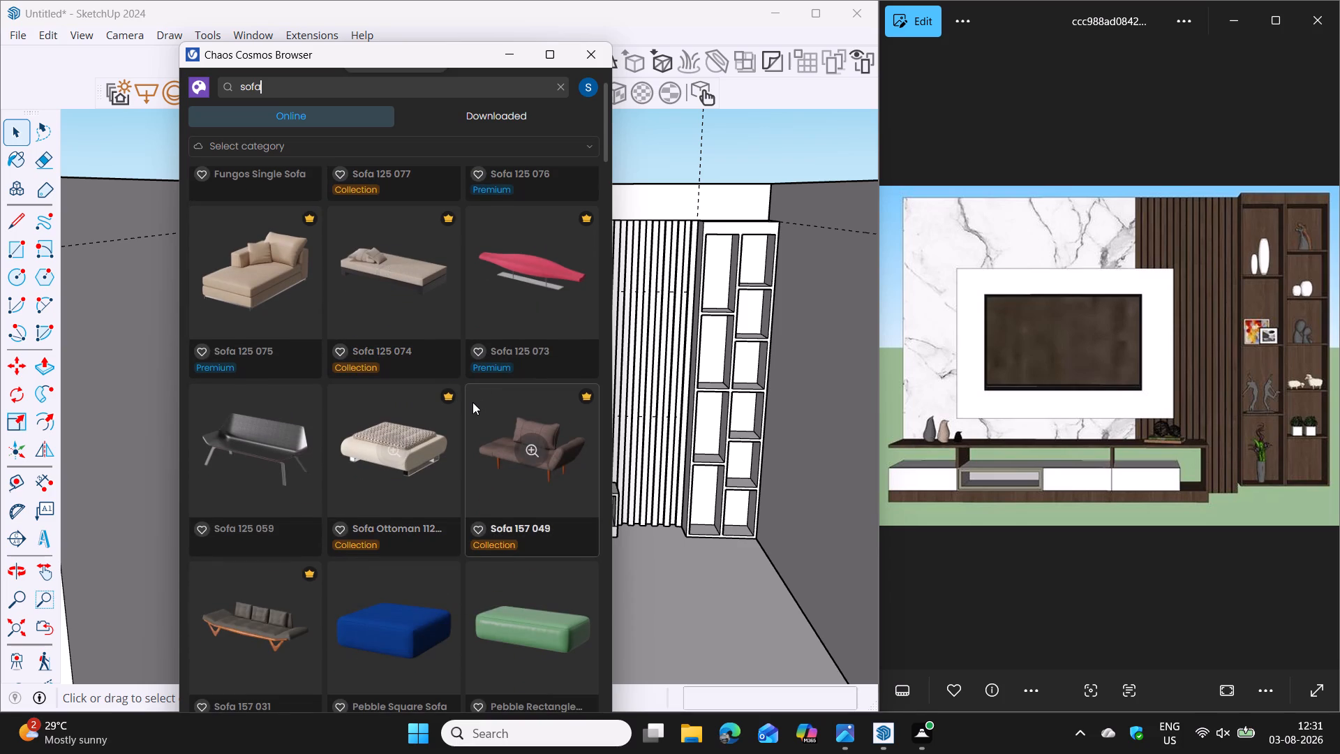
{"action": "scroll", "coordinate": [471, 402], "scroll_direction": "down", "scroll_amount": 4}
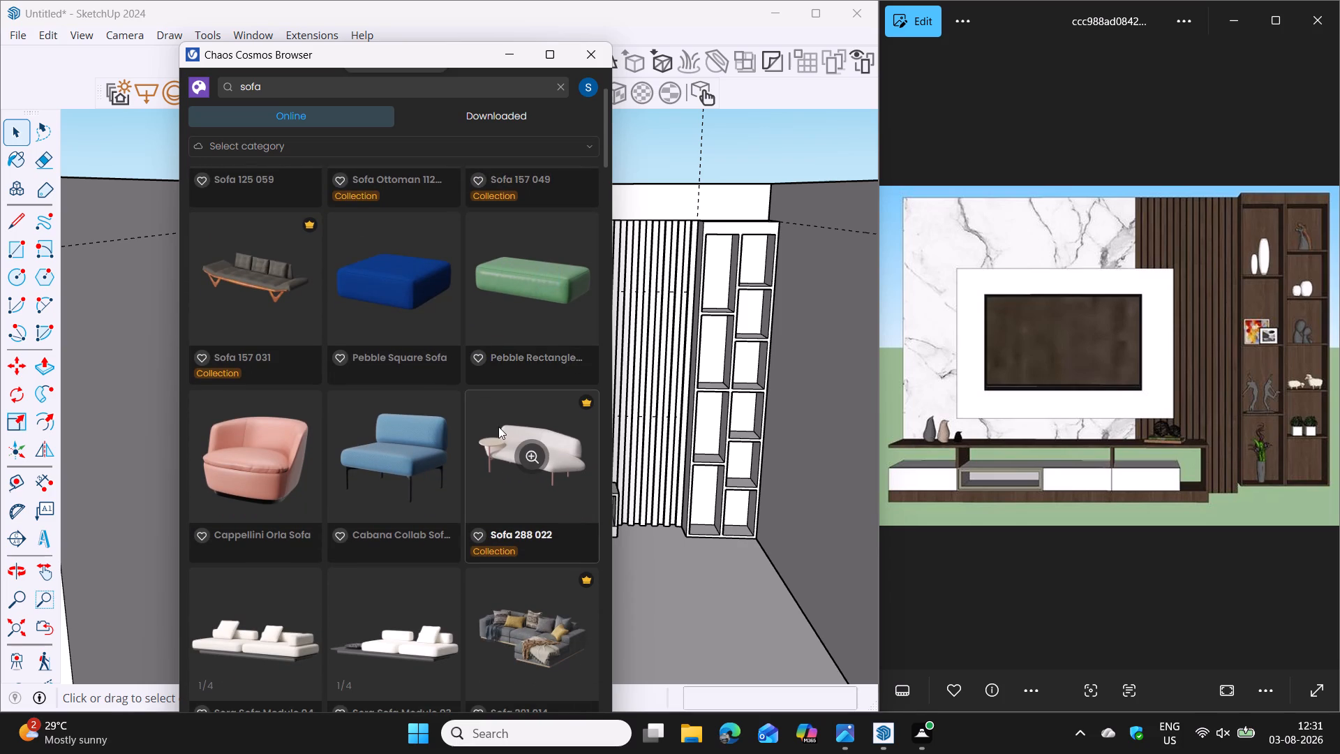
{"action": "scroll", "coordinate": [498, 425], "scroll_direction": "down", "scroll_amount": 3}
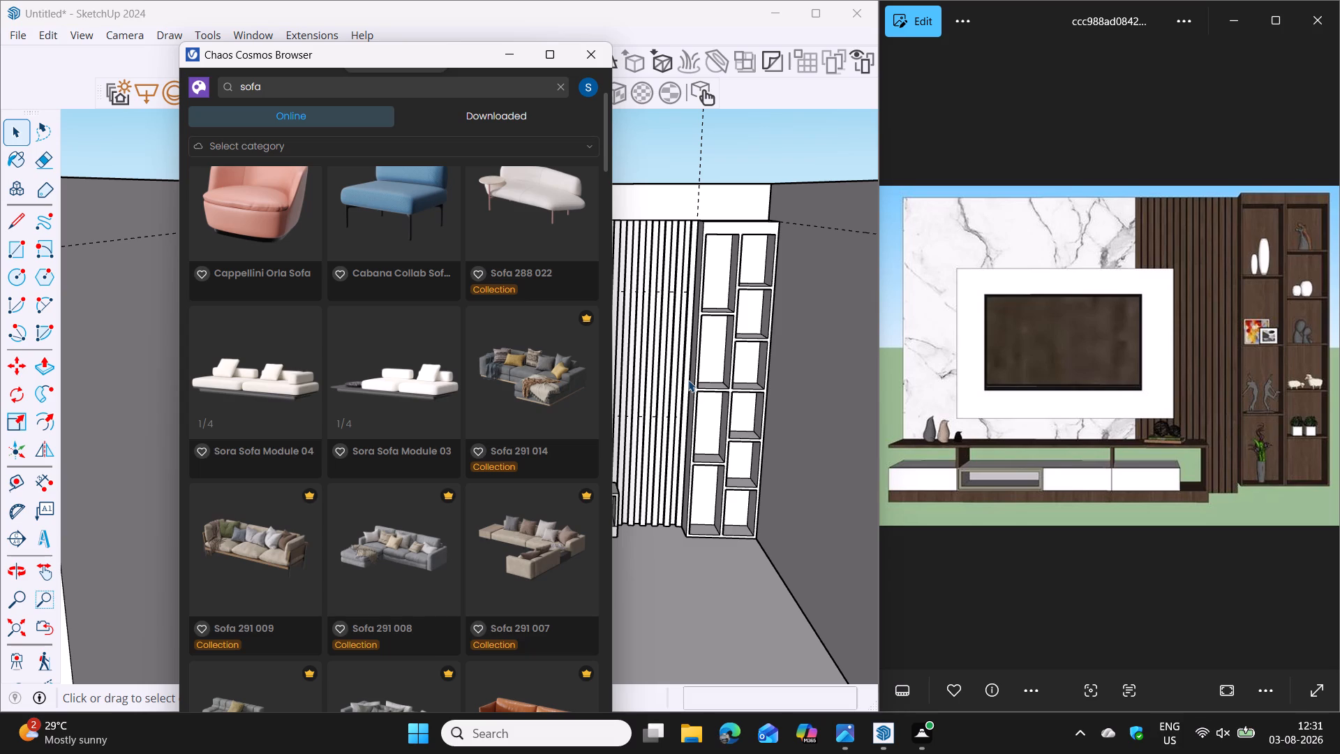
{"action": "scroll", "coordinate": [688, 380], "scroll_direction": "down", "scroll_amount": 3}
{"action": "scroll", "coordinate": [514, 448], "scroll_direction": "down", "scroll_amount": 1}
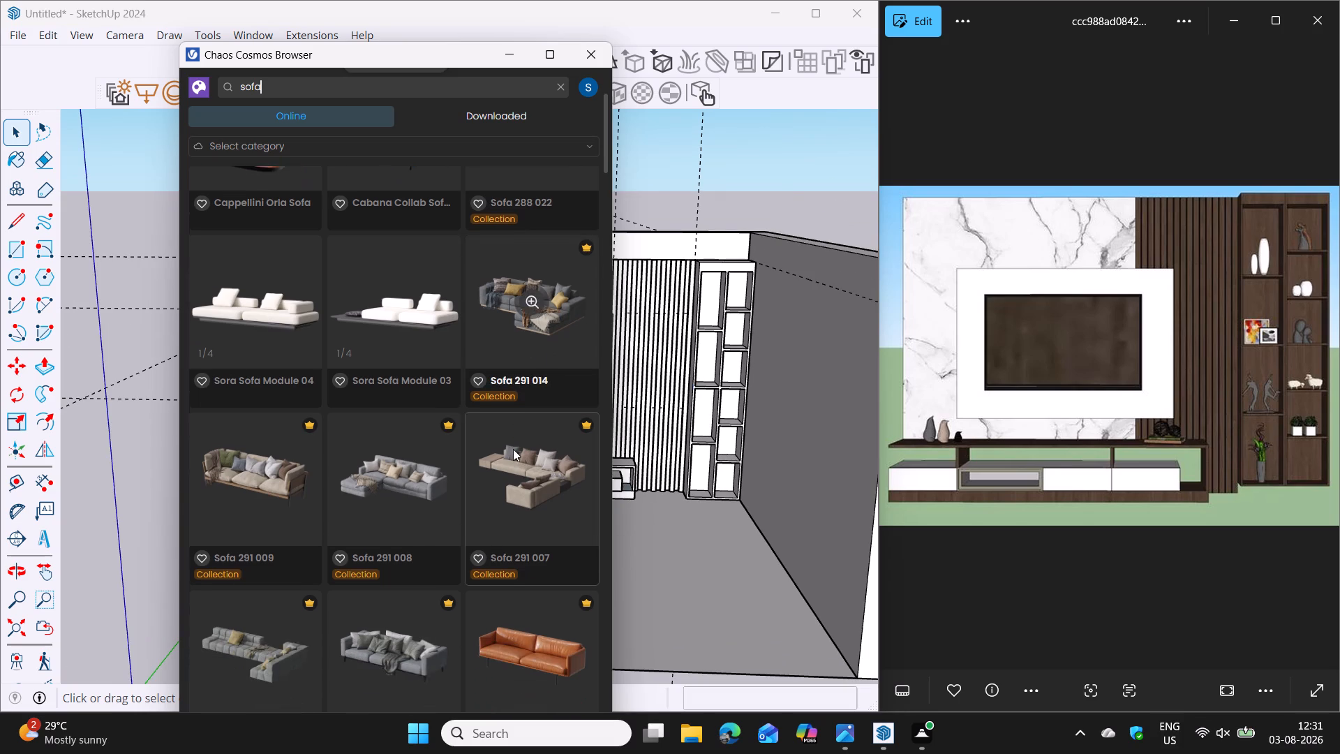
{"action": "scroll", "coordinate": [505, 455], "scroll_direction": "down", "scroll_amount": 2}
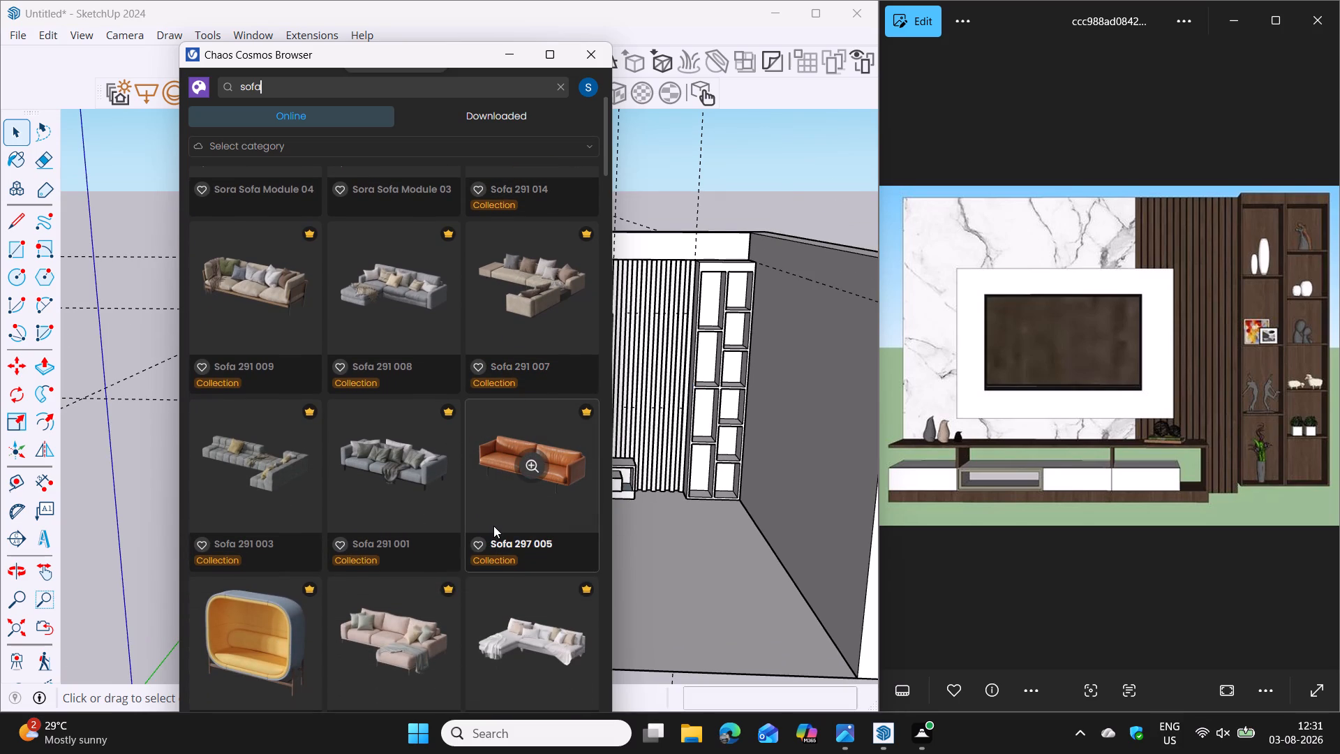
{"action": "scroll", "coordinate": [493, 526], "scroll_direction": "down", "scroll_amount": 5}
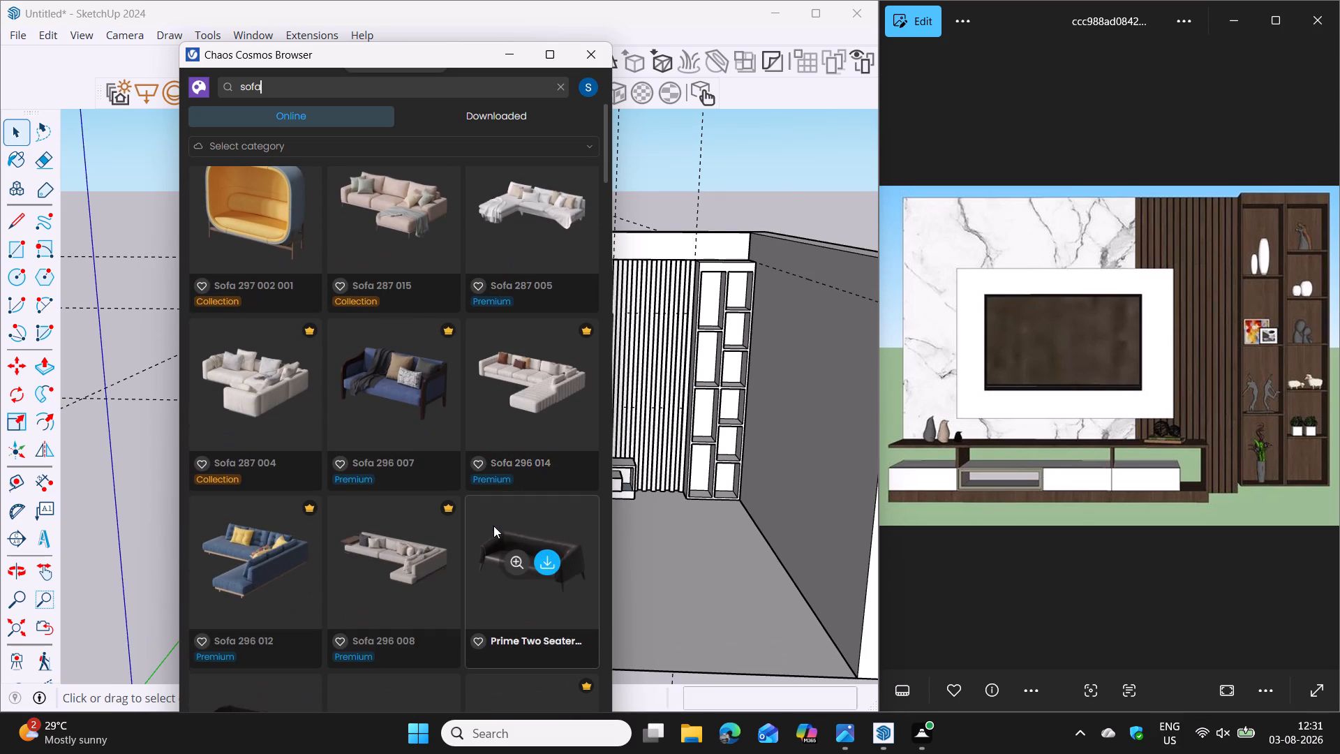
{"action": "scroll", "coordinate": [493, 526], "scroll_direction": "down", "scroll_amount": 3}
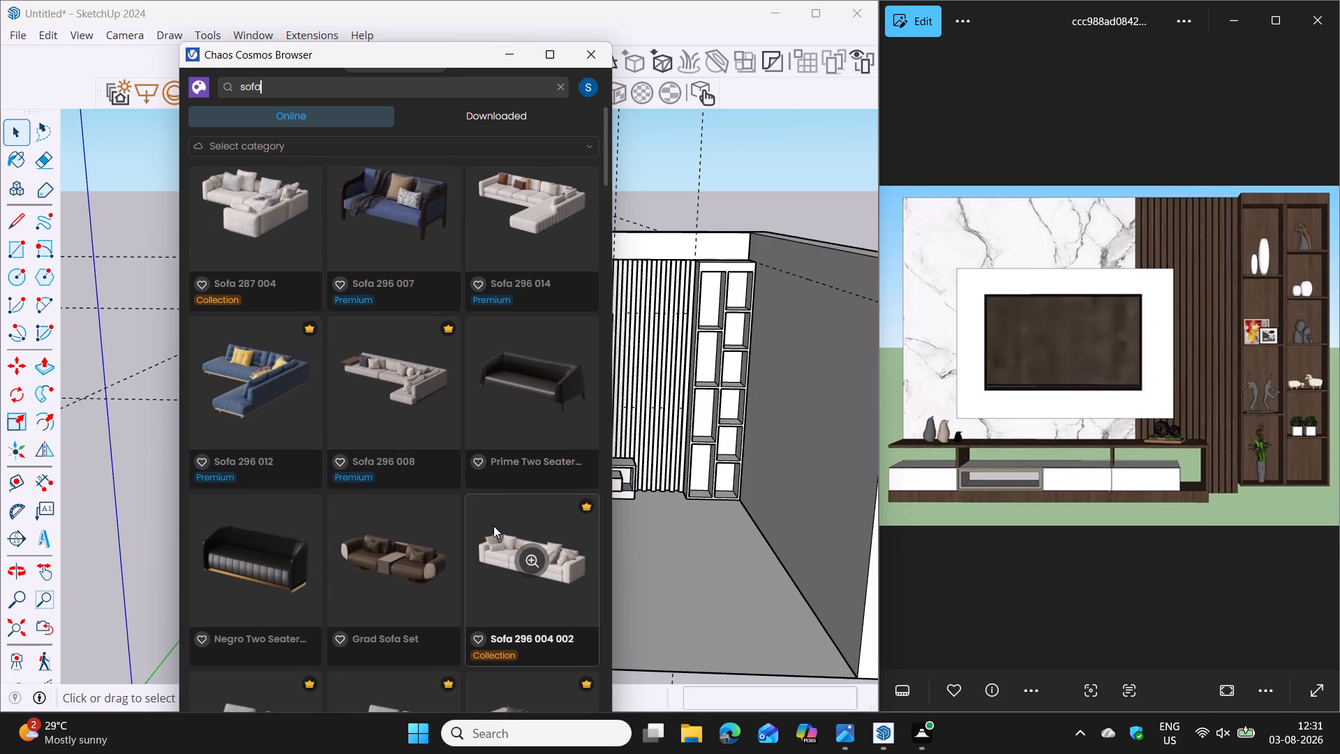
{"action": "scroll", "coordinate": [493, 526], "scroll_direction": "down", "scroll_amount": 2}
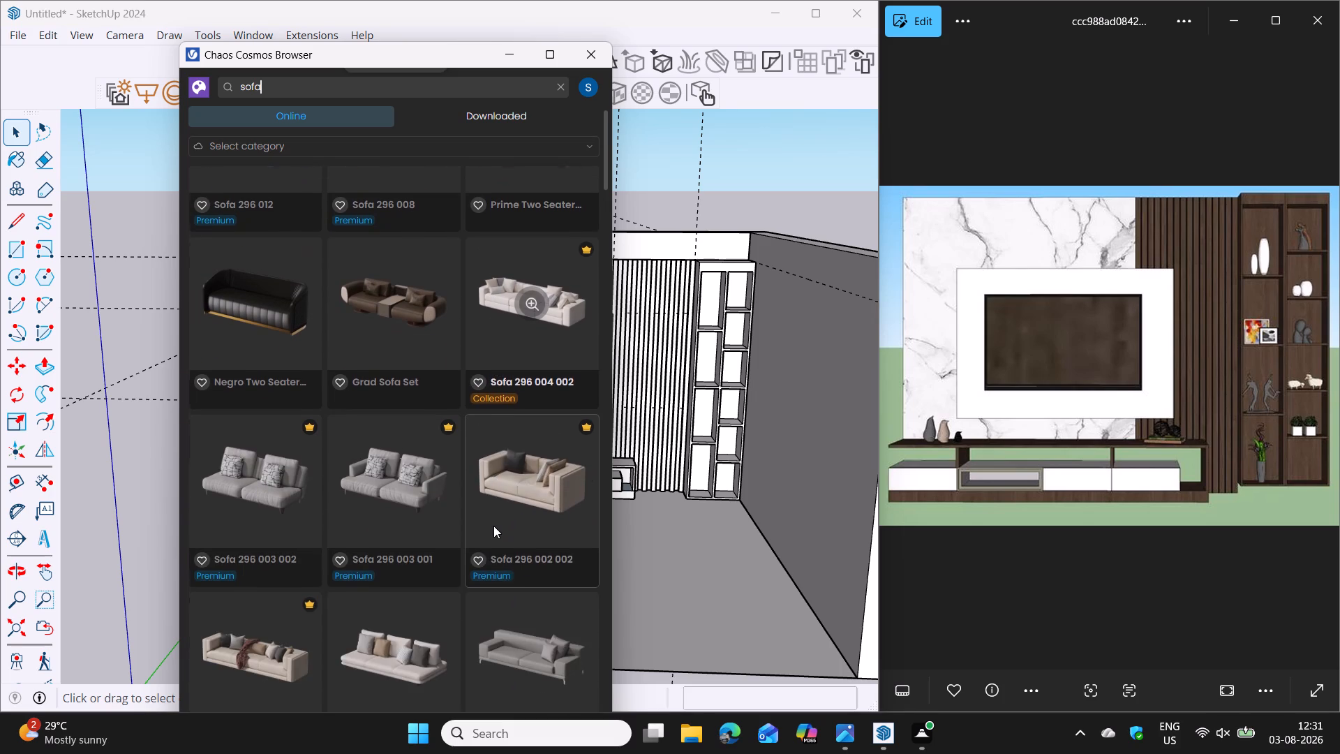
{"action": "scroll", "coordinate": [493, 526], "scroll_direction": "down", "scroll_amount": 3}
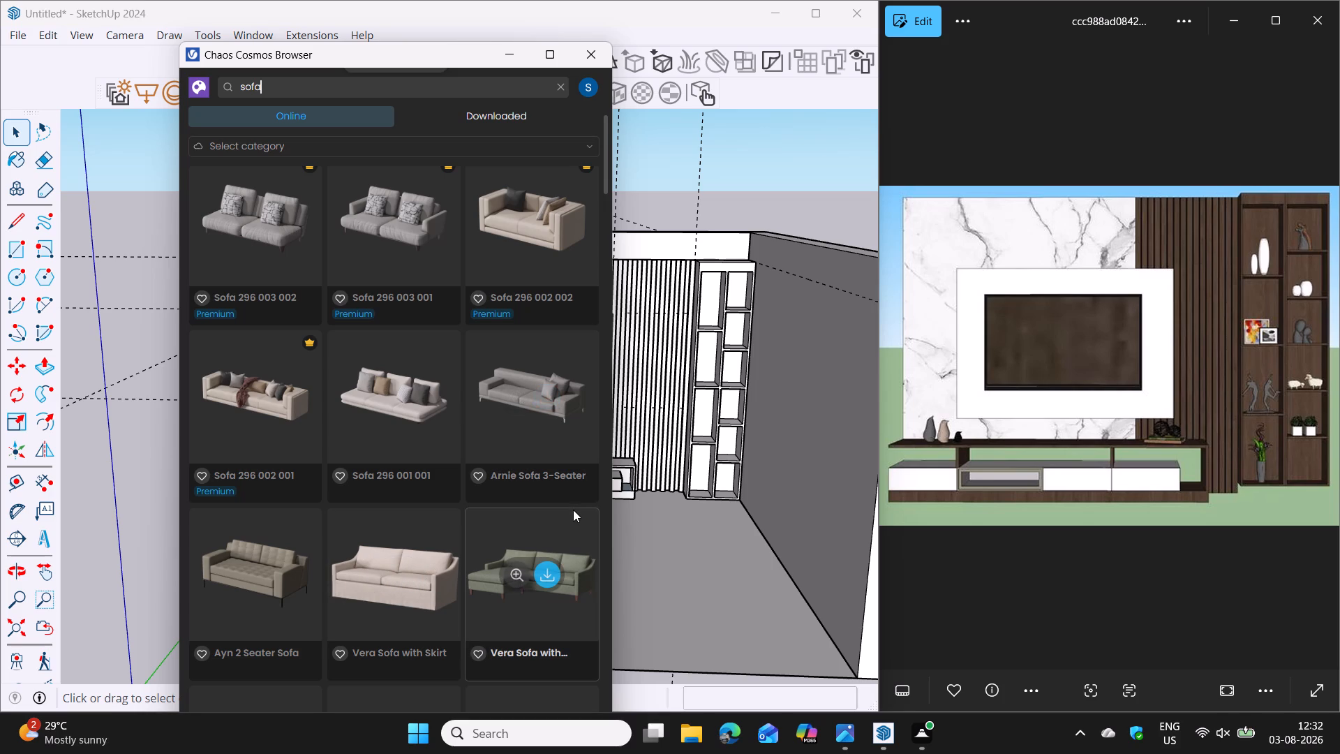
{"action": "scroll", "coordinate": [426, 561], "scroll_direction": "down", "scroll_amount": 3}
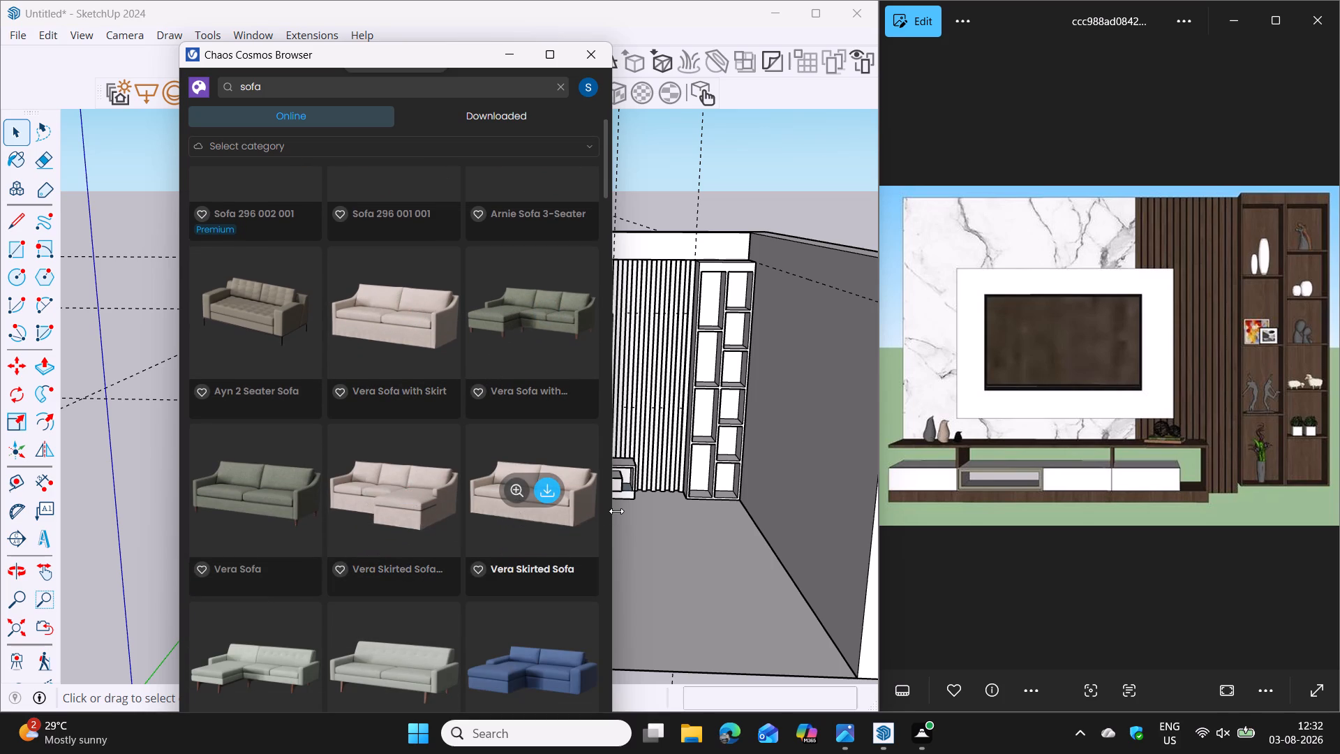
{"action": "scroll", "coordinate": [685, 528], "scroll_direction": "down", "scroll_amount": 2}
{"action": "scroll", "coordinate": [521, 583], "scroll_direction": "down", "scroll_amount": 3}
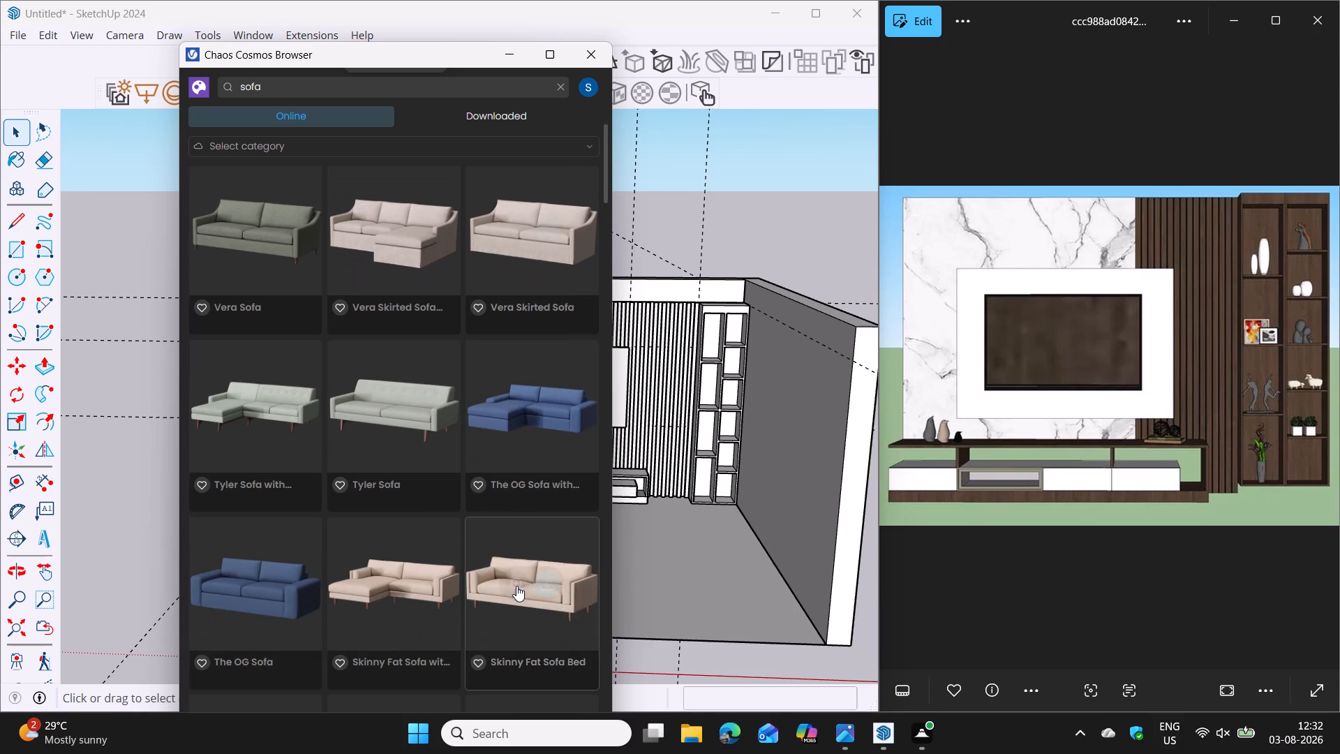
{"action": "scroll", "coordinate": [516, 586], "scroll_direction": "down", "scroll_amount": 1}
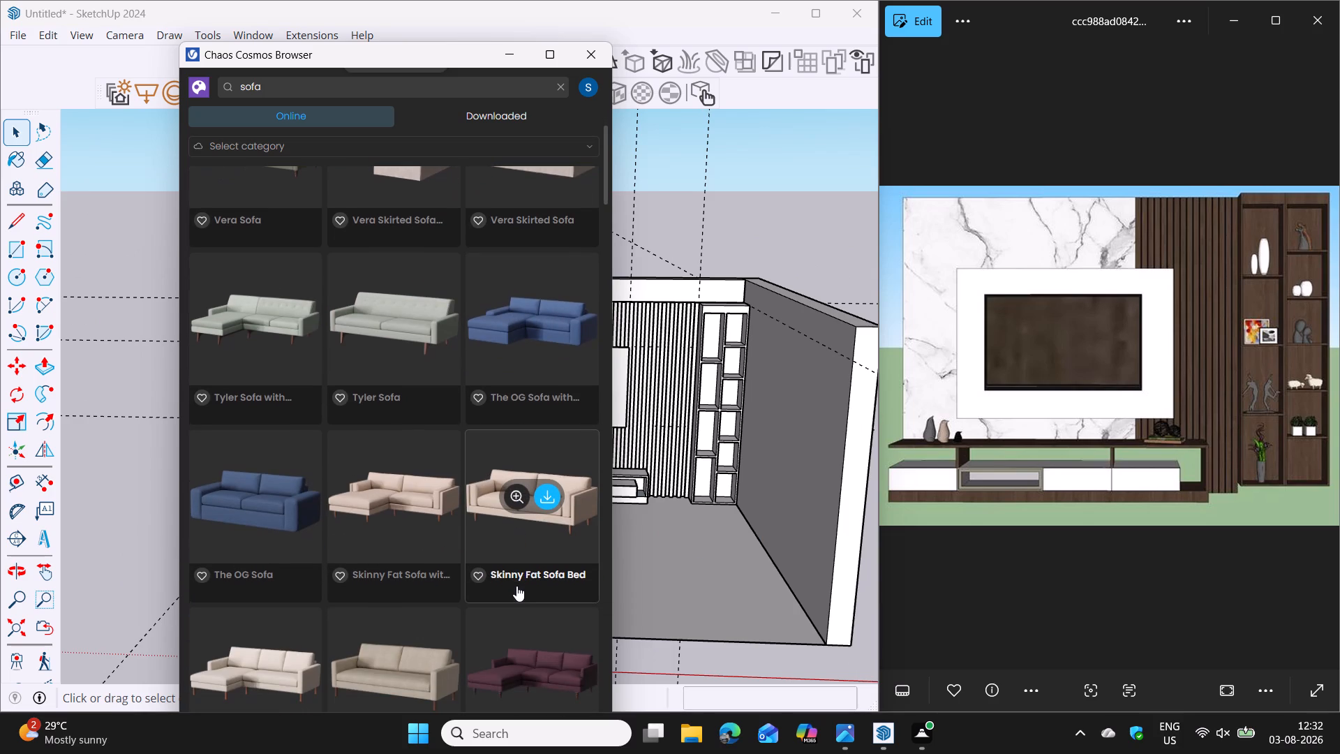
{"action": "scroll", "coordinate": [516, 586], "scroll_direction": "down", "scroll_amount": 3}
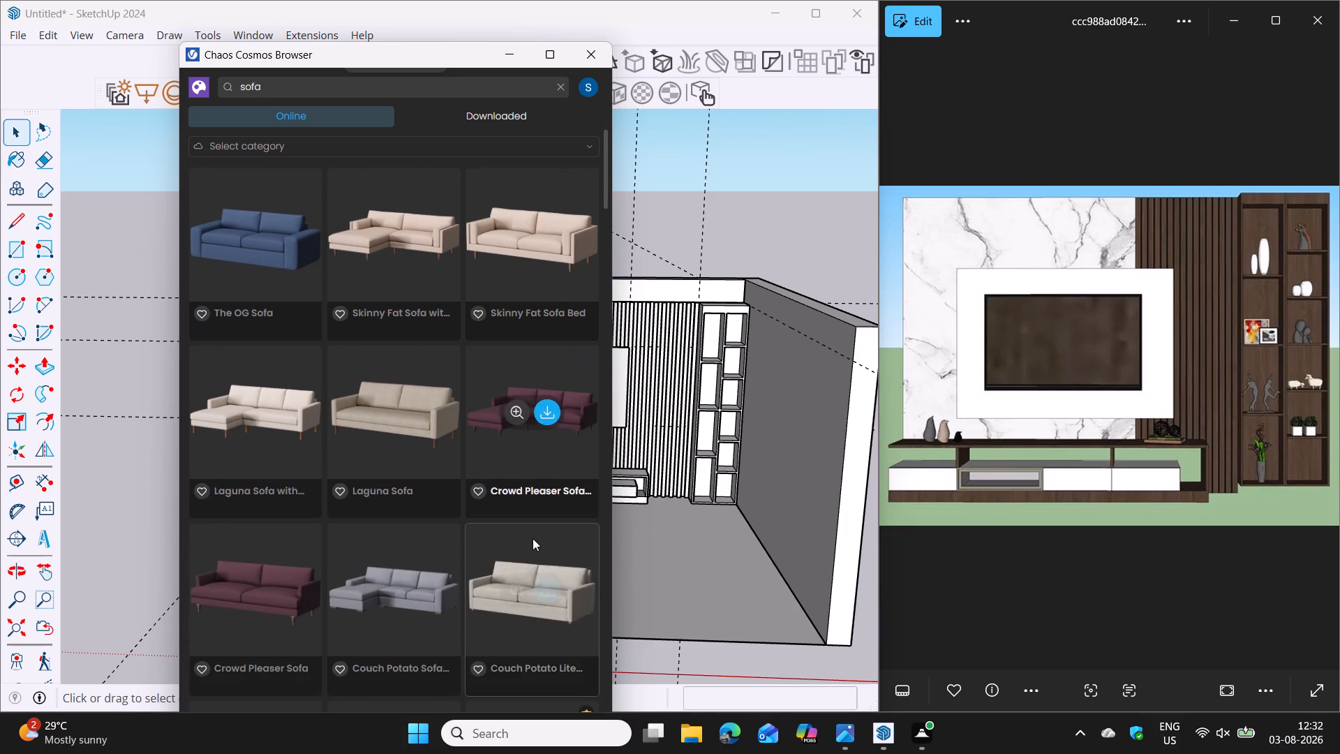
{"action": "scroll", "coordinate": [528, 524], "scroll_direction": "down", "scroll_amount": 3}
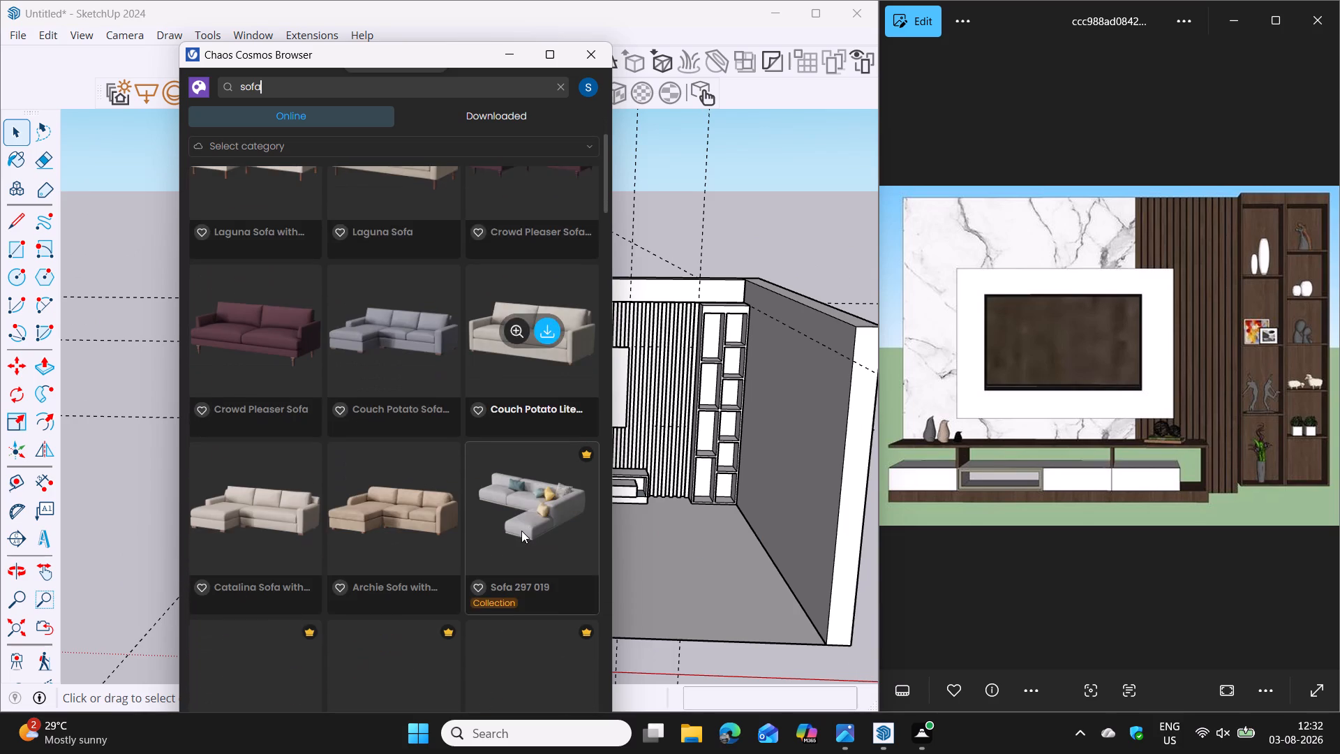
{"action": "scroll", "coordinate": [521, 531], "scroll_direction": "down", "scroll_amount": 2}
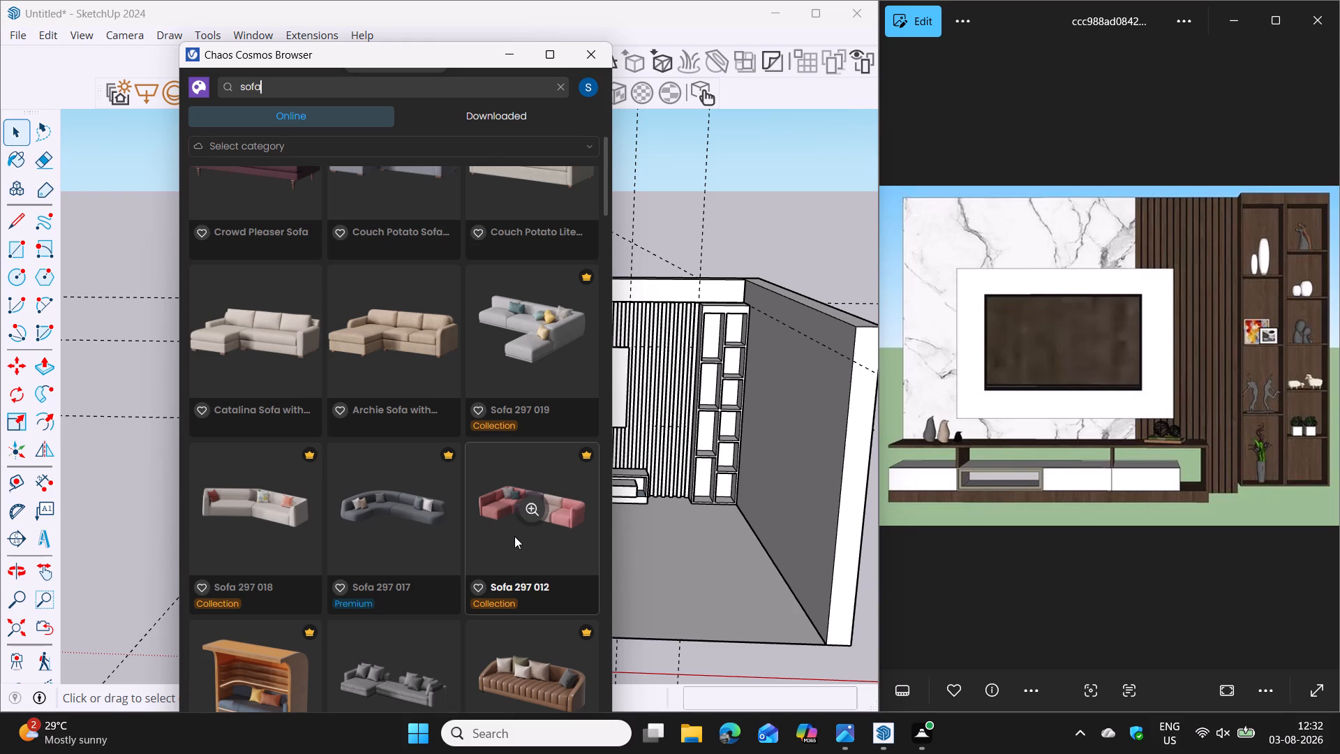
{"action": "scroll", "coordinate": [514, 536], "scroll_direction": "down", "scroll_amount": 4}
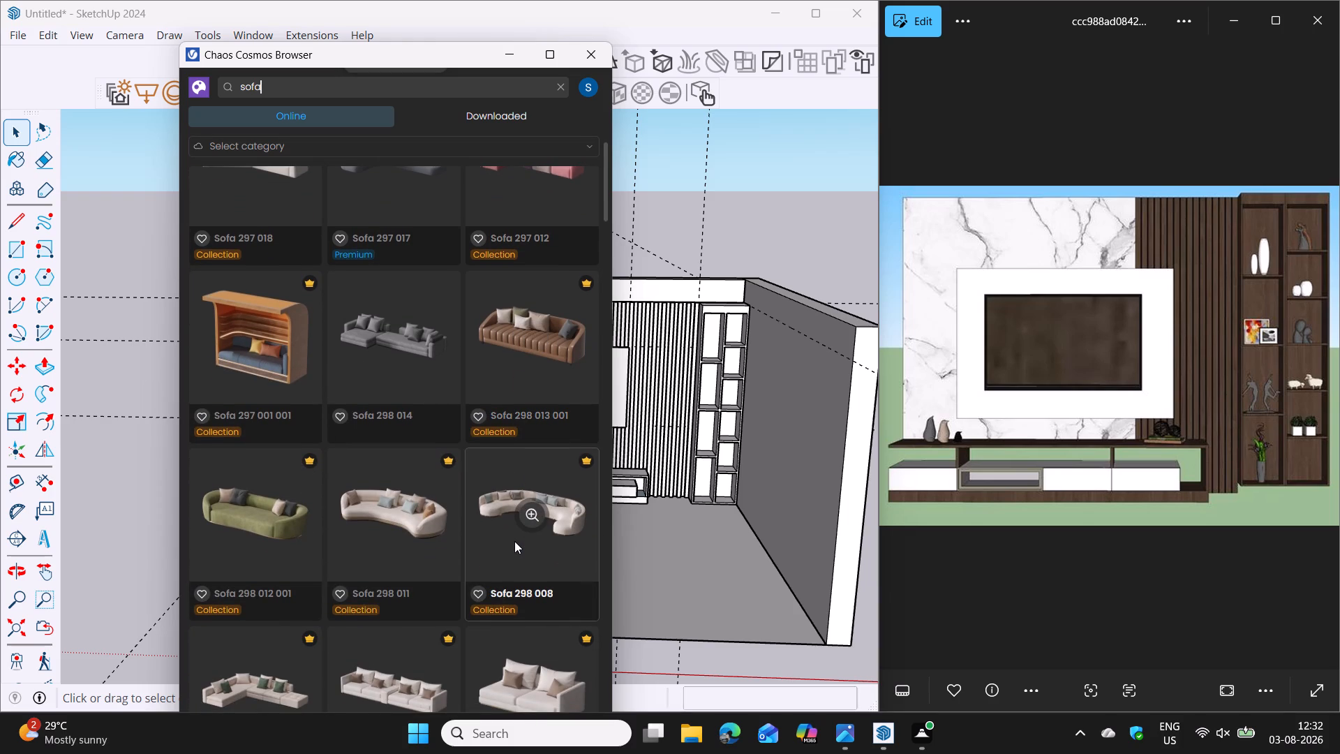
{"action": "scroll", "coordinate": [514, 541], "scroll_direction": "down", "scroll_amount": 3}
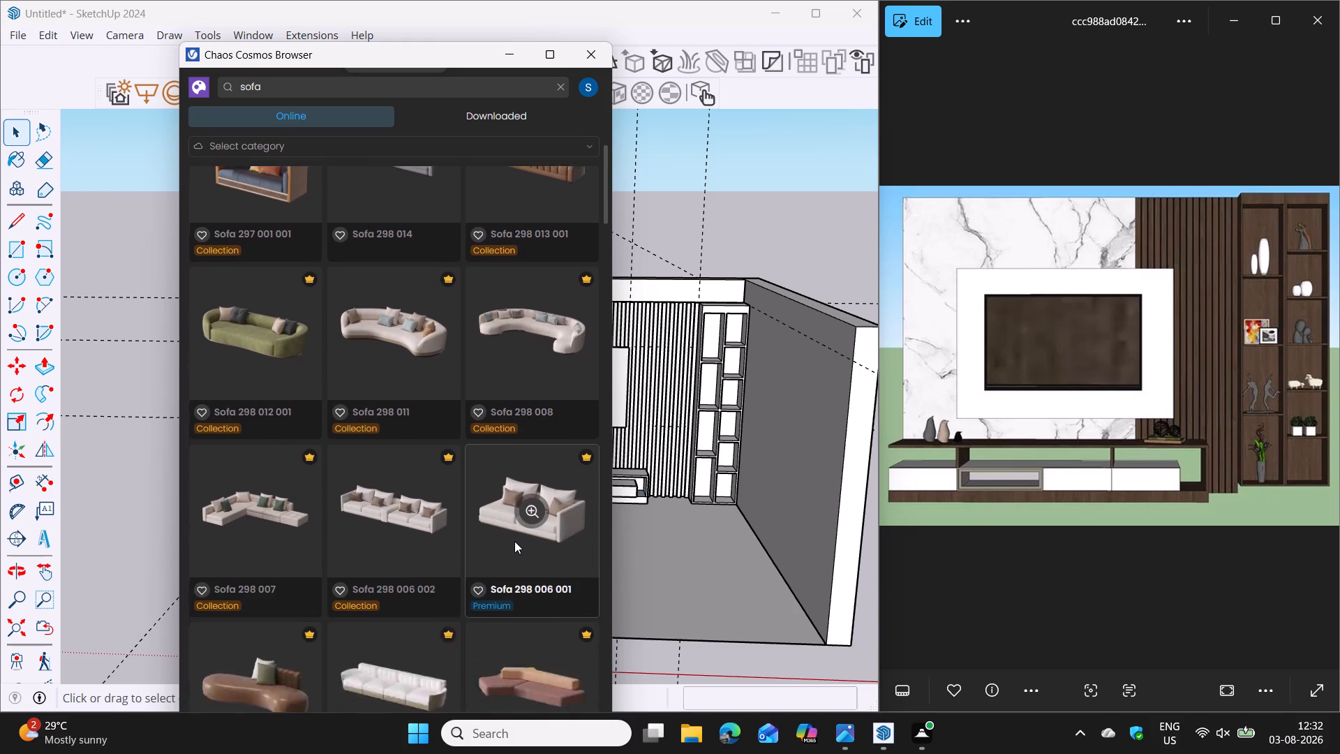
{"action": "scroll", "coordinate": [514, 541], "scroll_direction": "down", "scroll_amount": 4}
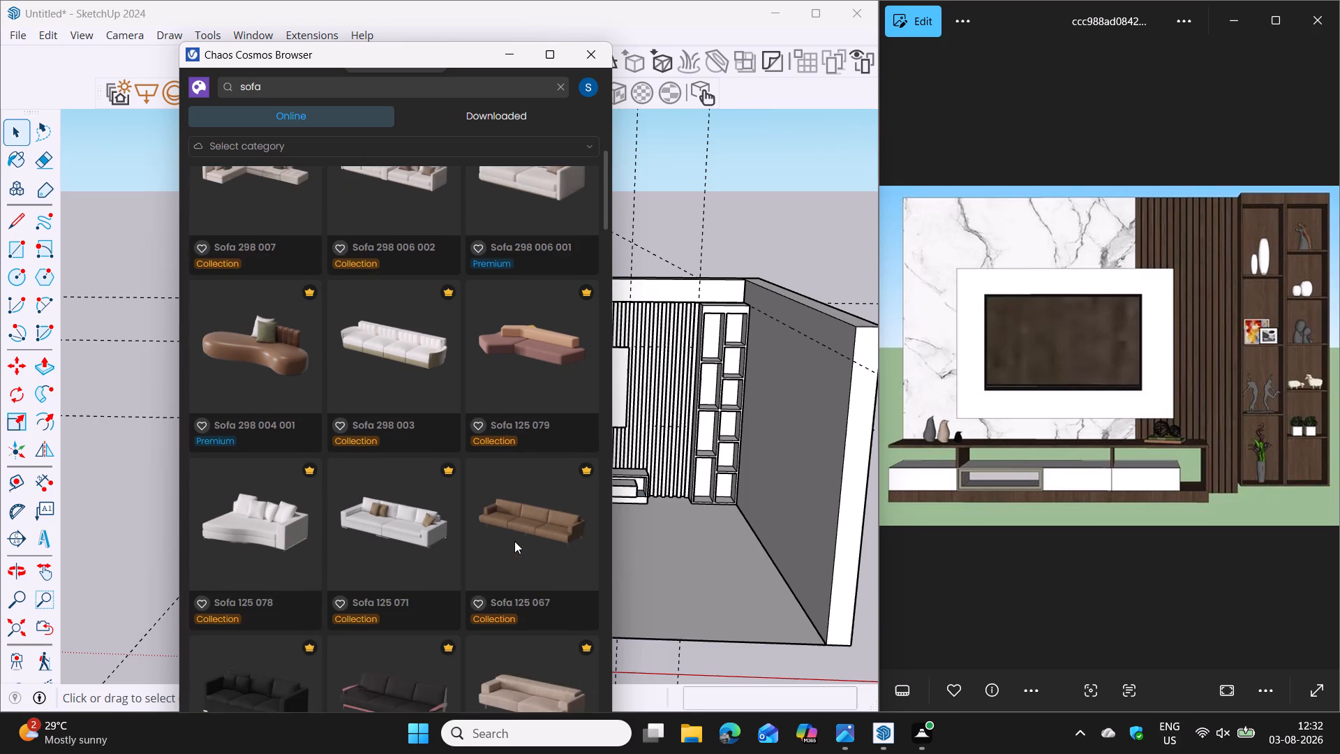
{"action": "scroll", "coordinate": [514, 541], "scroll_direction": "down", "scroll_amount": 3}
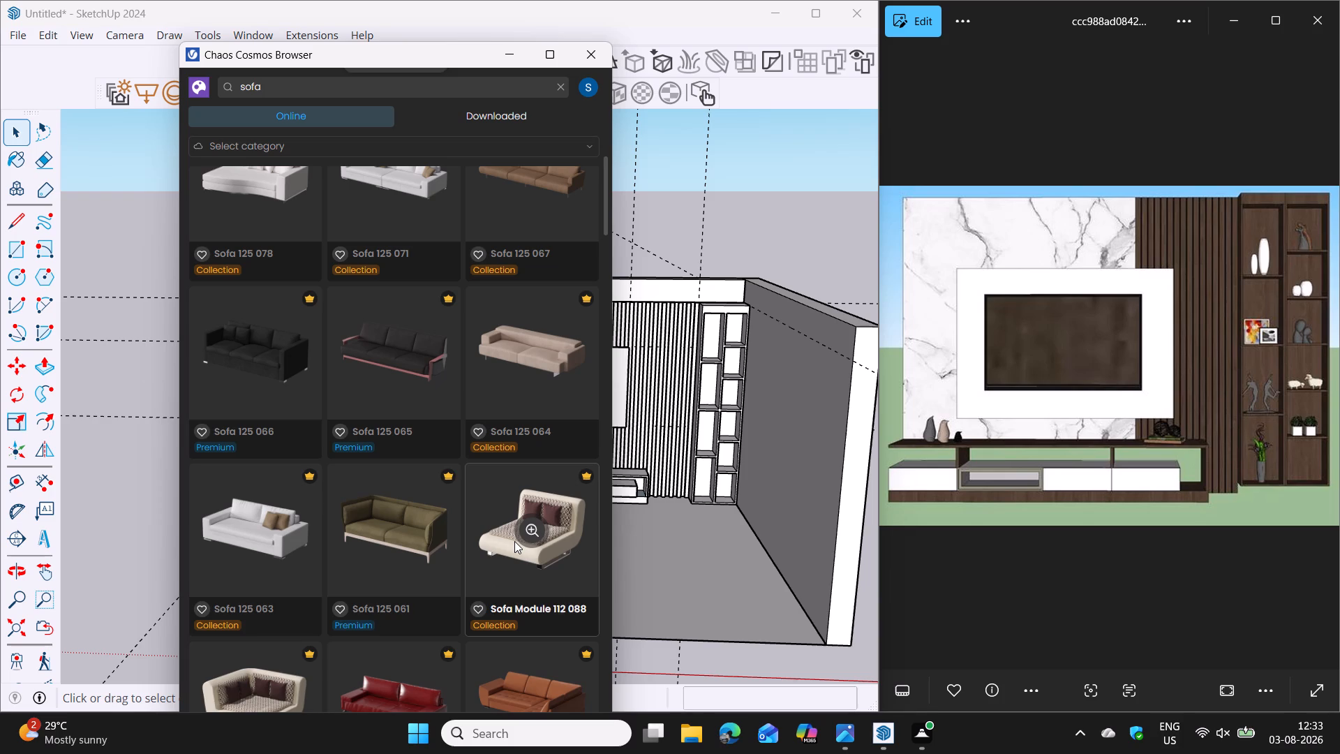
{"action": "scroll", "coordinate": [398, 496], "scroll_direction": "down", "scroll_amount": 3}
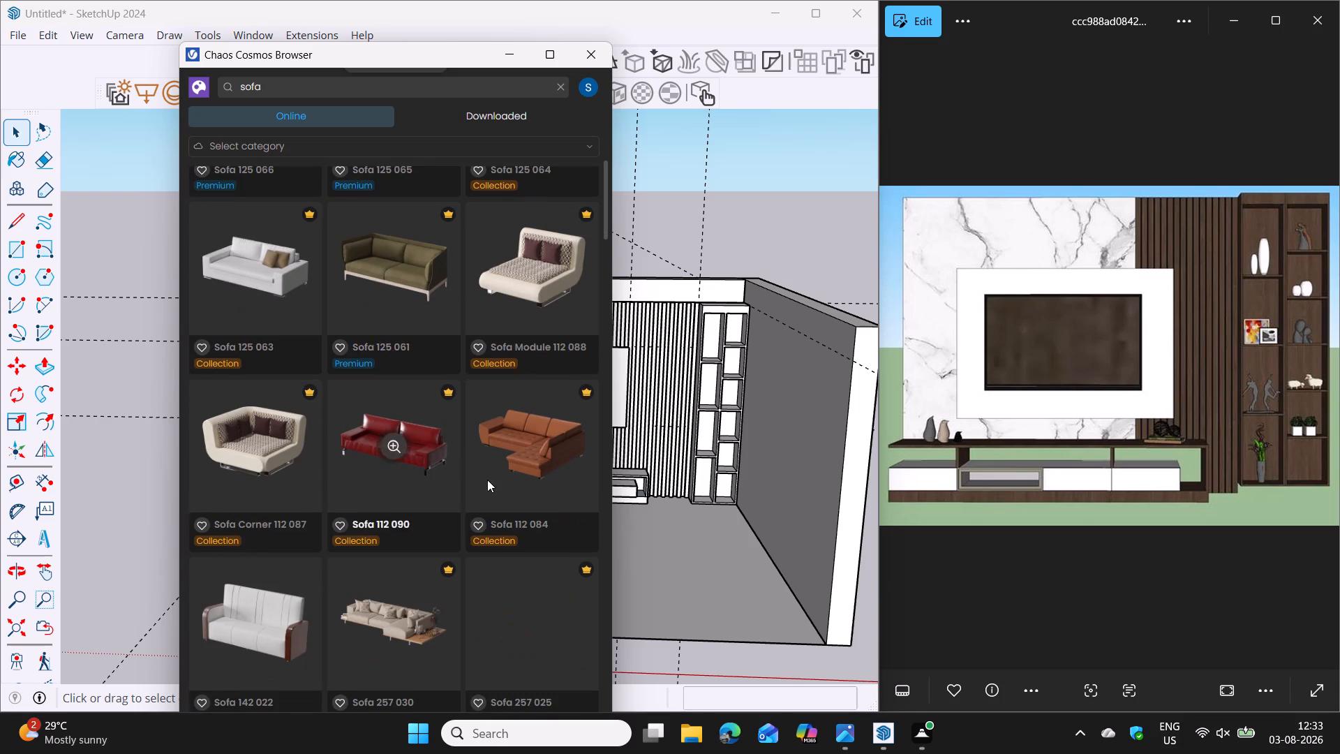
{"action": "scroll", "coordinate": [490, 463], "scroll_direction": "down", "scroll_amount": 3}
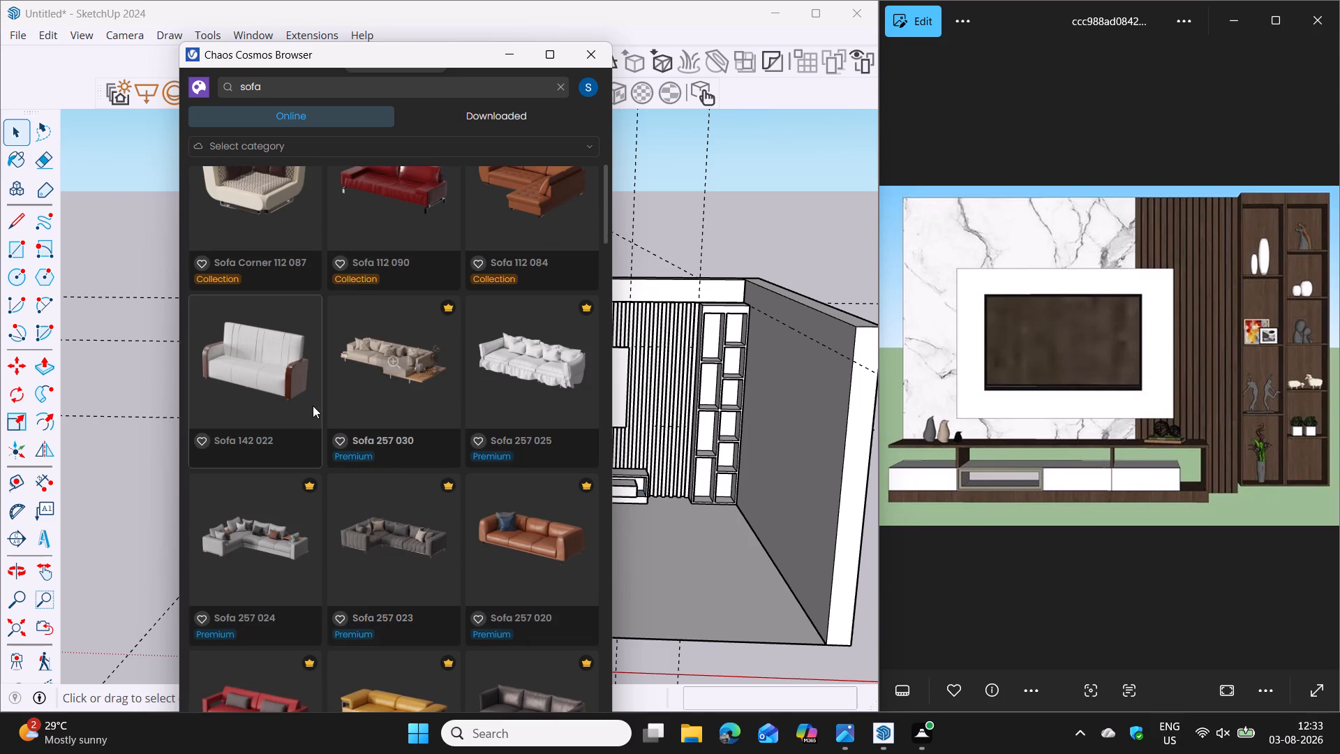
{"action": "scroll", "coordinate": [456, 441], "scroll_direction": "down", "scroll_amount": 4}
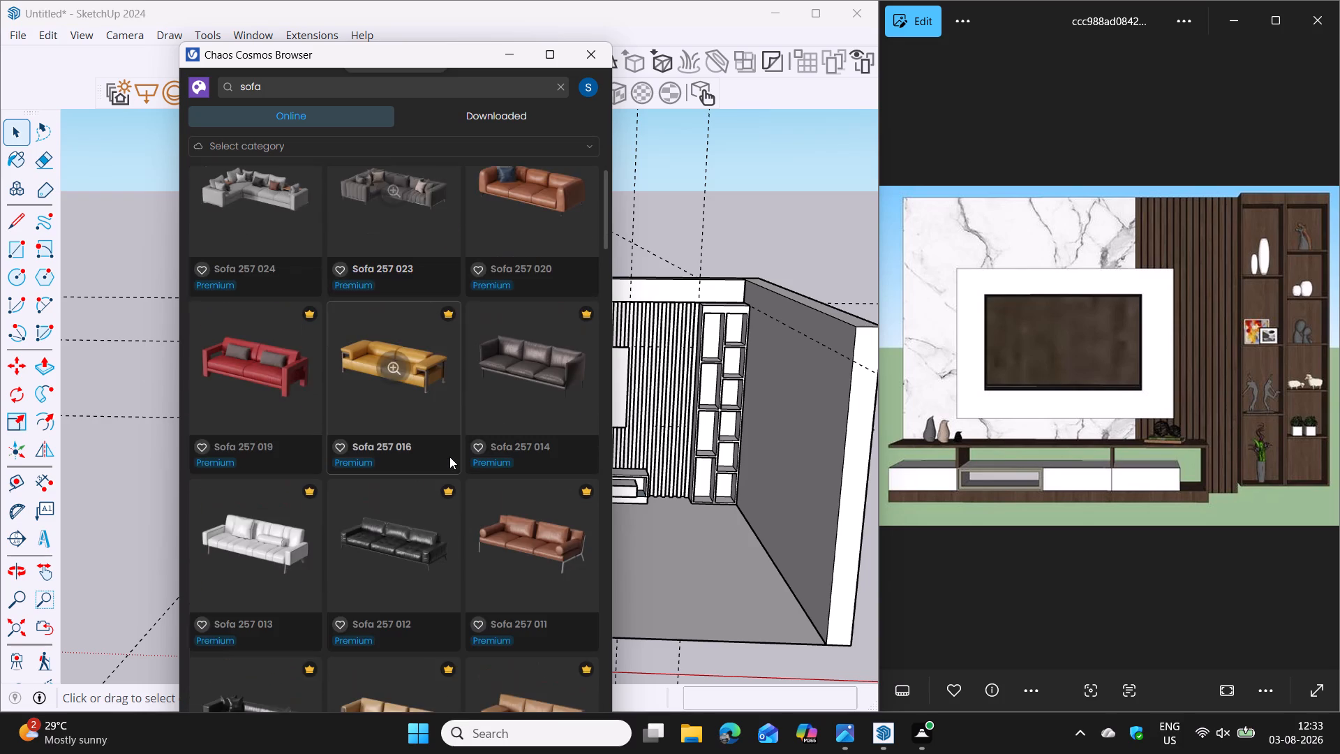
{"action": "scroll", "coordinate": [449, 457], "scroll_direction": "down", "scroll_amount": 6}
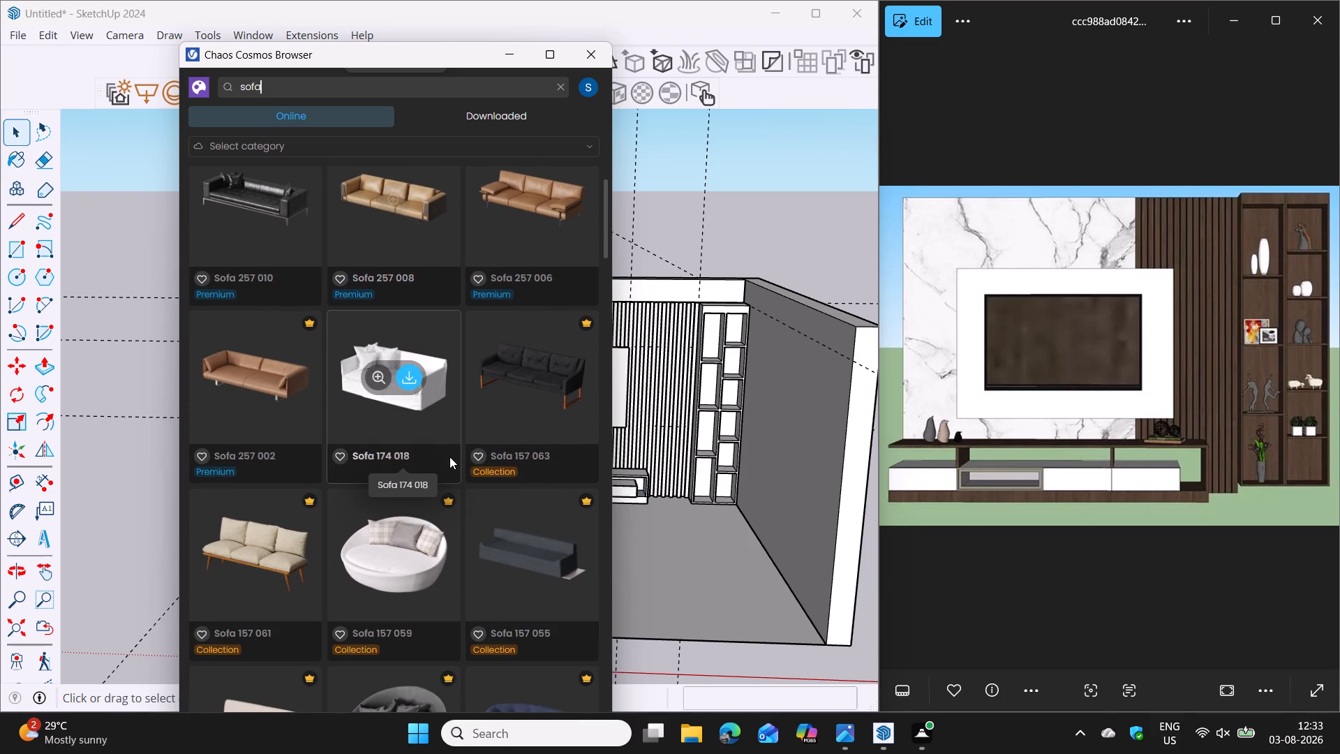
{"action": "scroll", "coordinate": [449, 457], "scroll_direction": "down", "scroll_amount": 3}
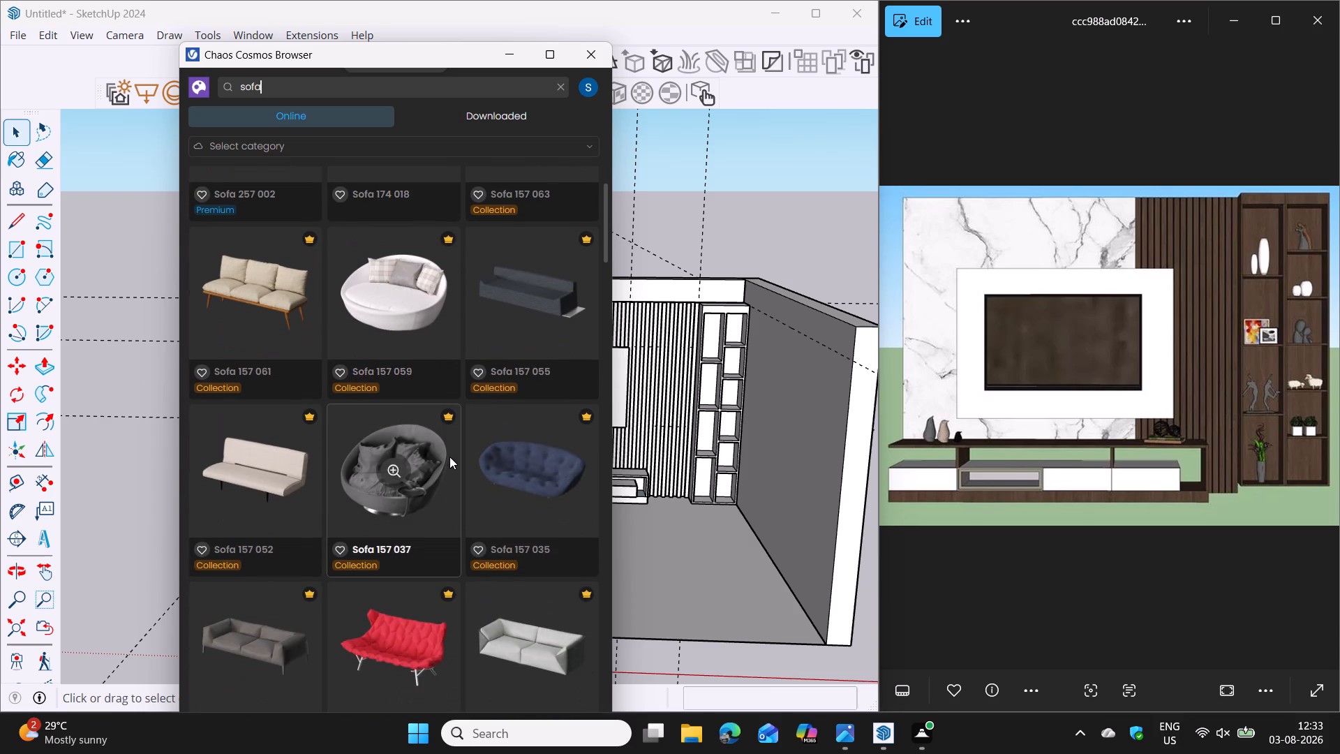
{"action": "scroll", "coordinate": [449, 457], "scroll_direction": "down", "scroll_amount": 4}
{"action": "scroll", "coordinate": [449, 457], "scroll_direction": "up", "scroll_amount": 4}
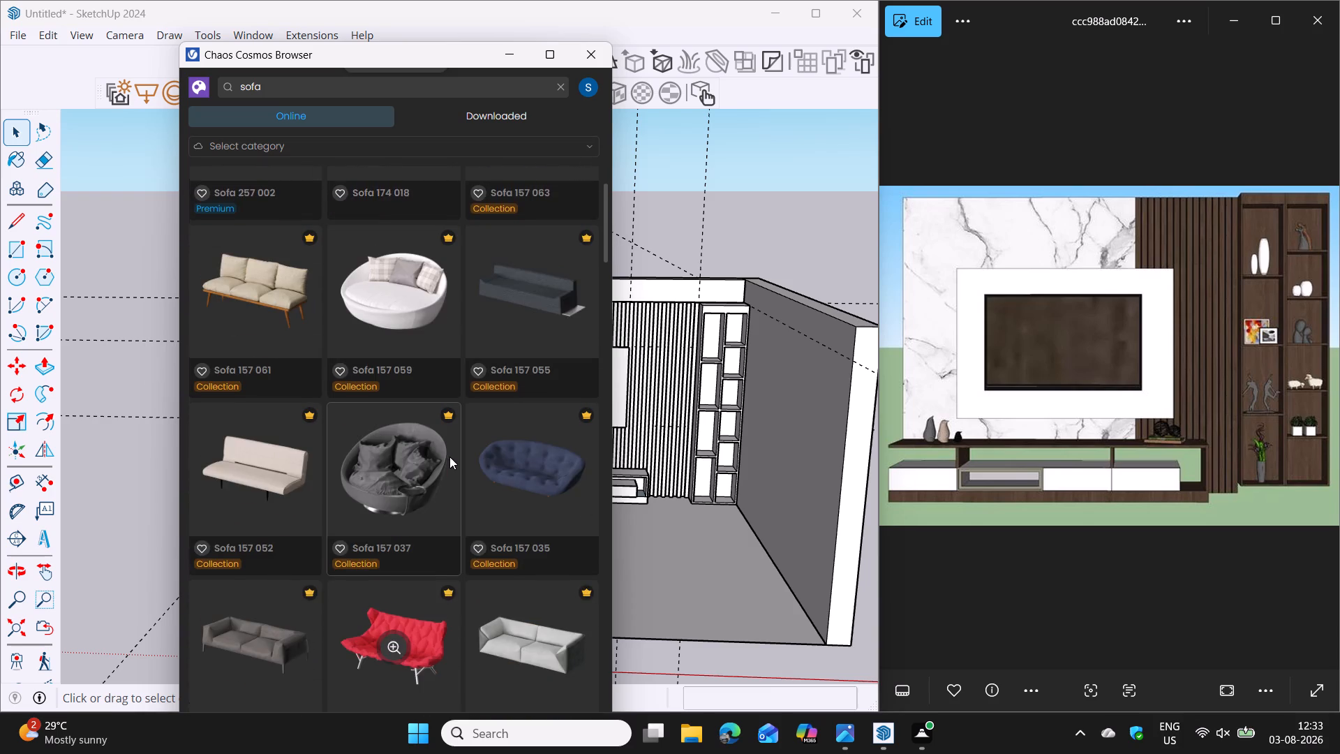
{"action": "scroll", "coordinate": [449, 457], "scroll_direction": "down", "scroll_amount": 7}
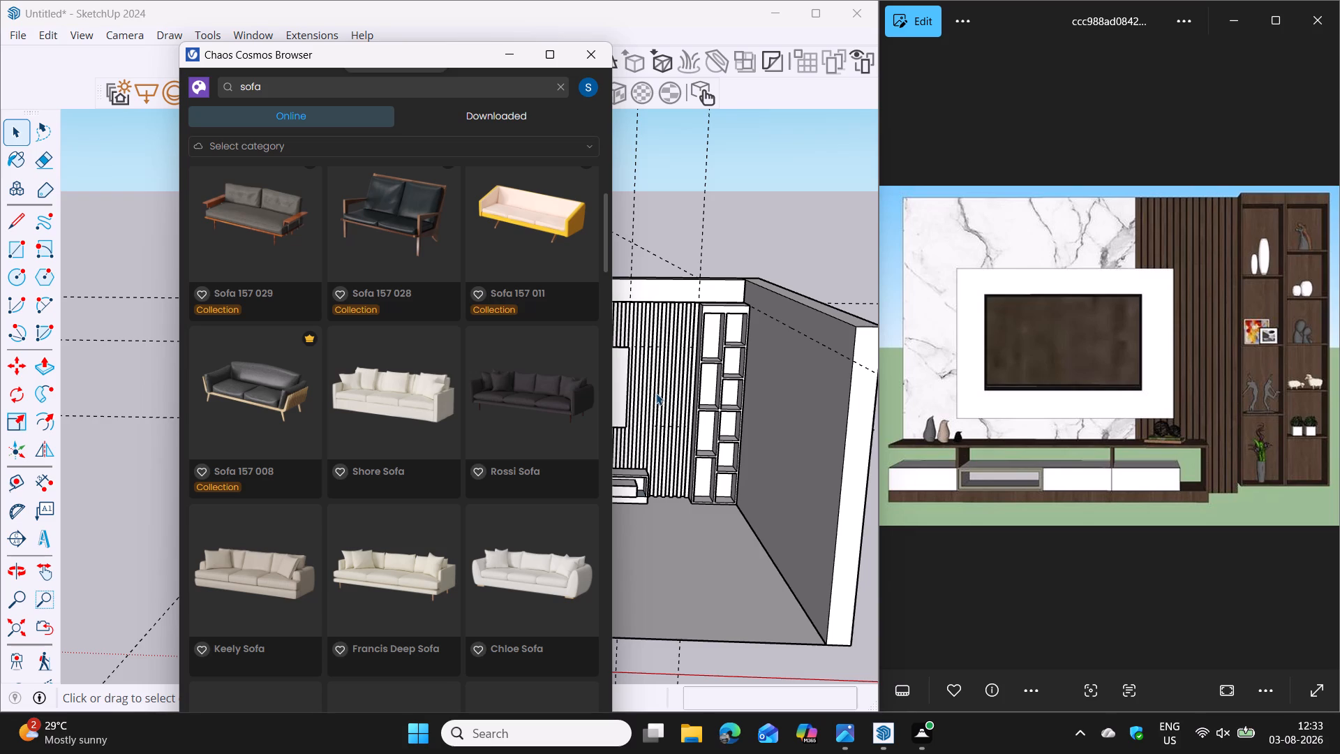
{"action": "scroll", "coordinate": [576, 469], "scroll_direction": "down", "scroll_amount": 4}
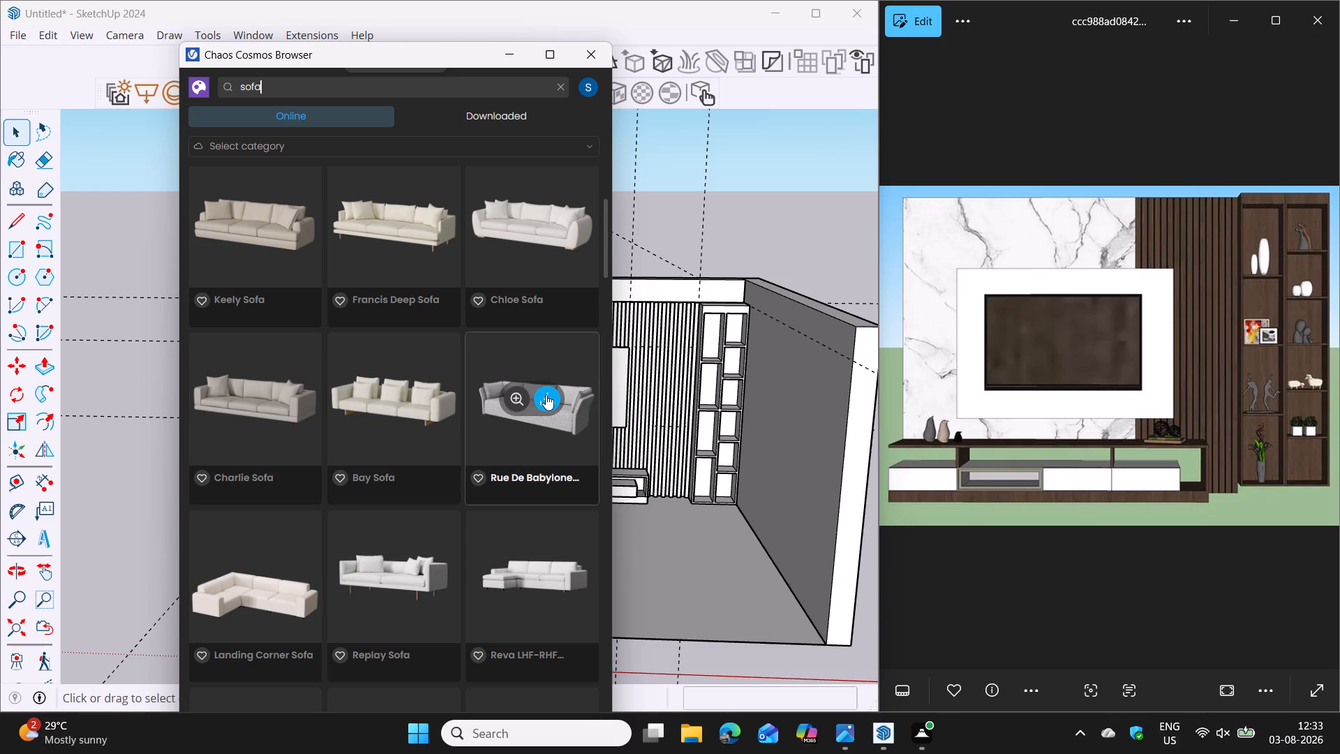
Download the Rue De Babylone Sofa and place it on the room floor in front of the low TV unit.
{"action": "left_click", "coordinate": [546, 394]}
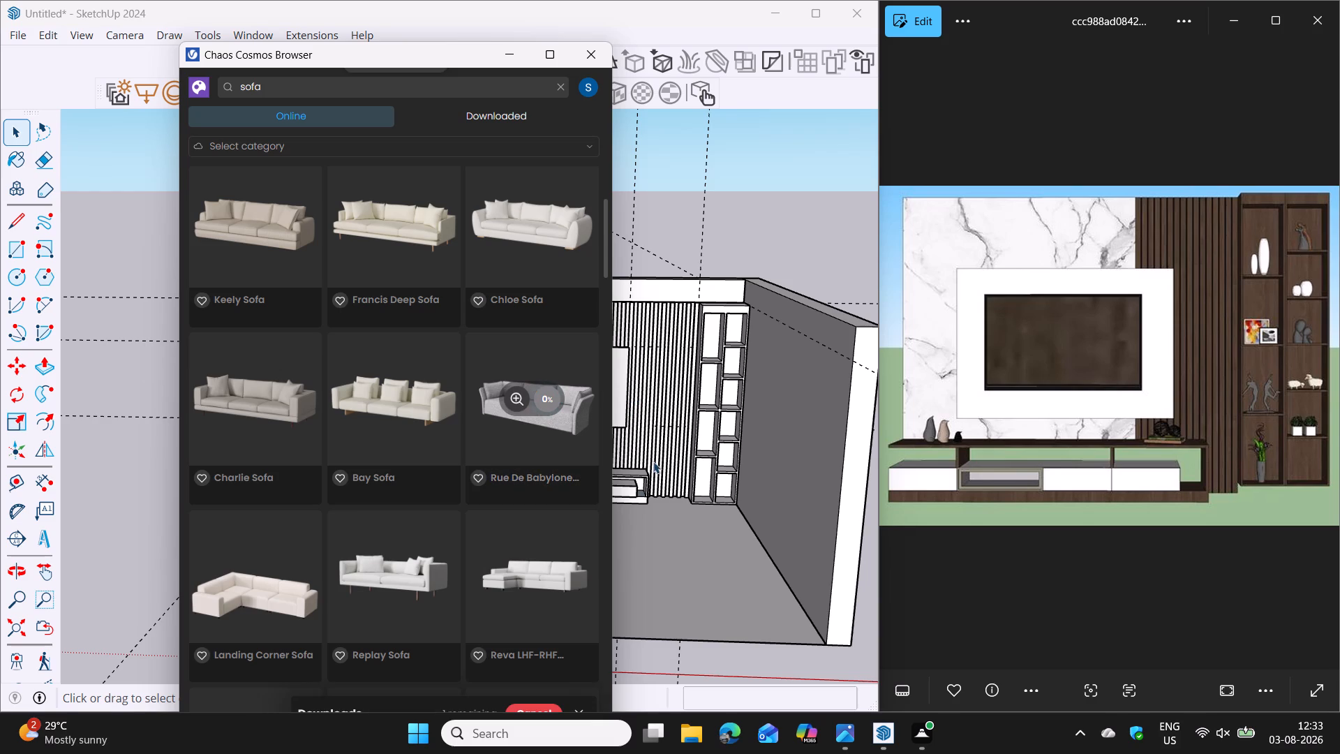
{"action": "left_click", "coordinate": [595, 60]}
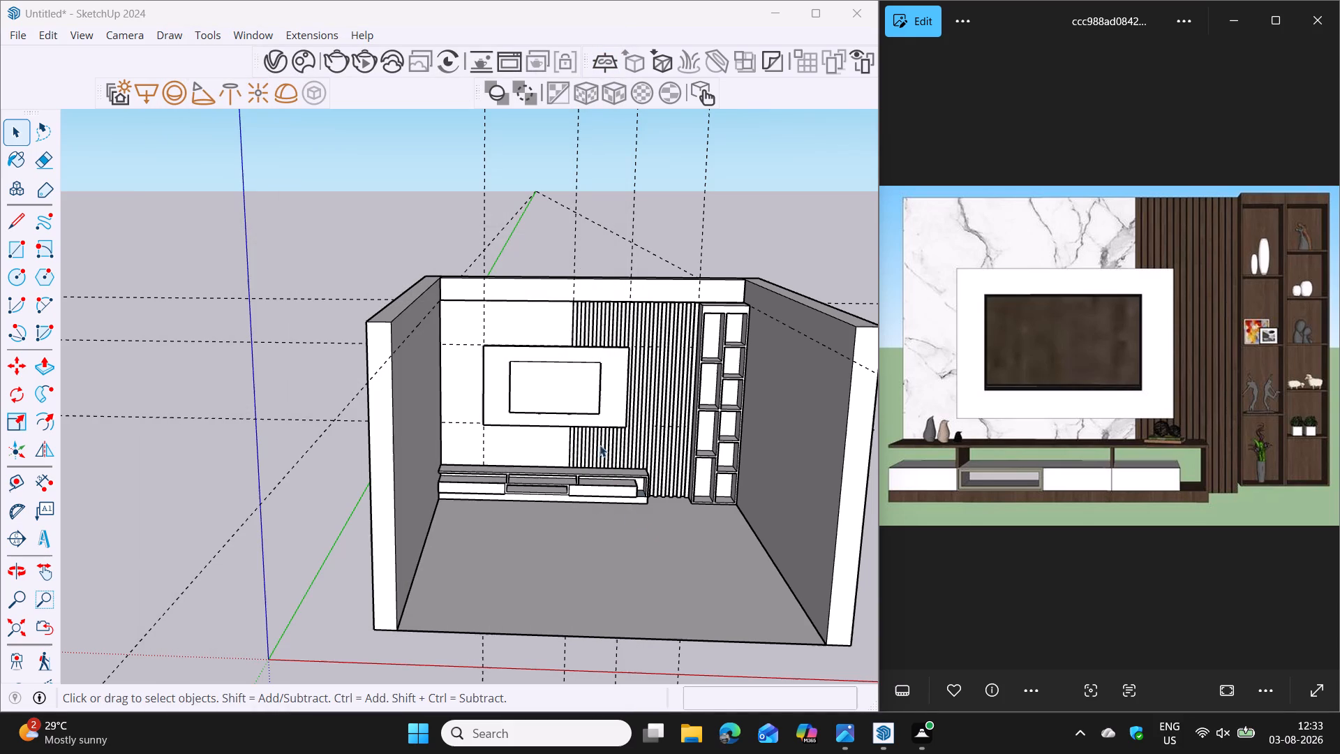
{"action": "left_click", "coordinate": [309, 52]}
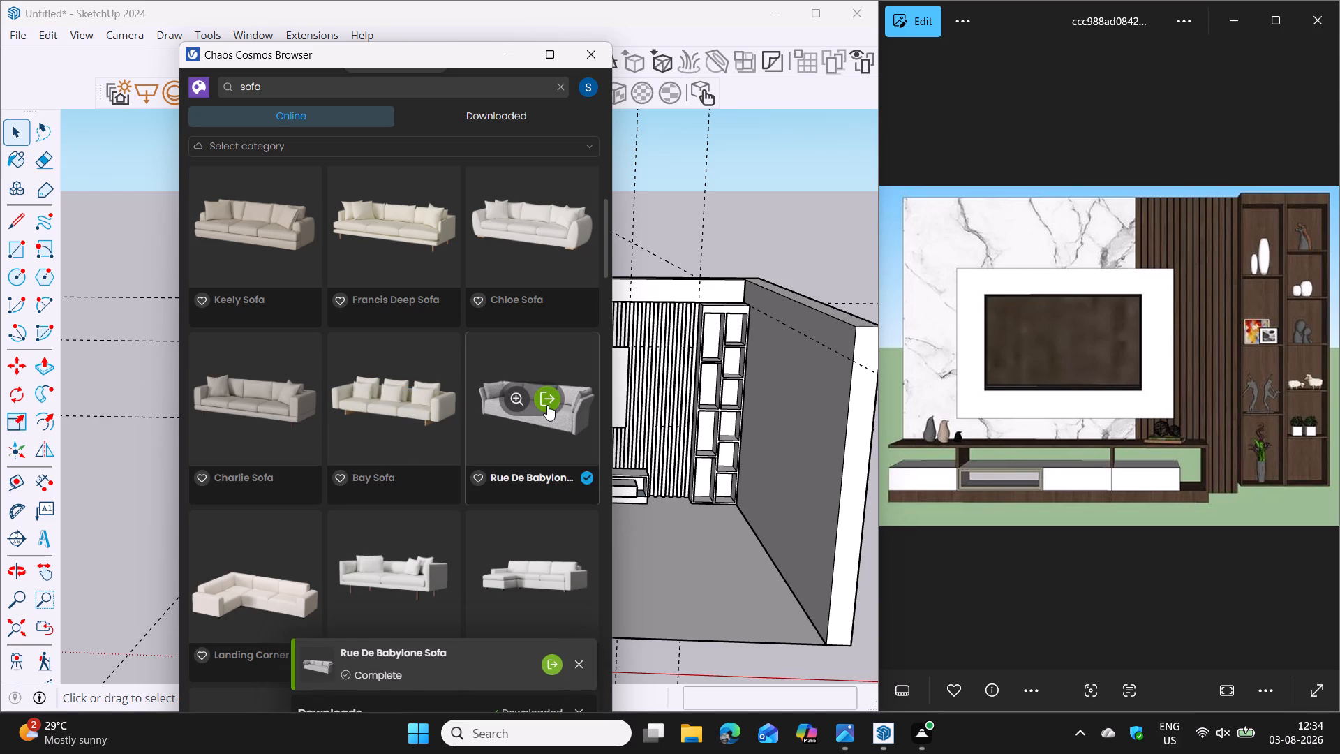
{"action": "left_click", "coordinate": [547, 404]}
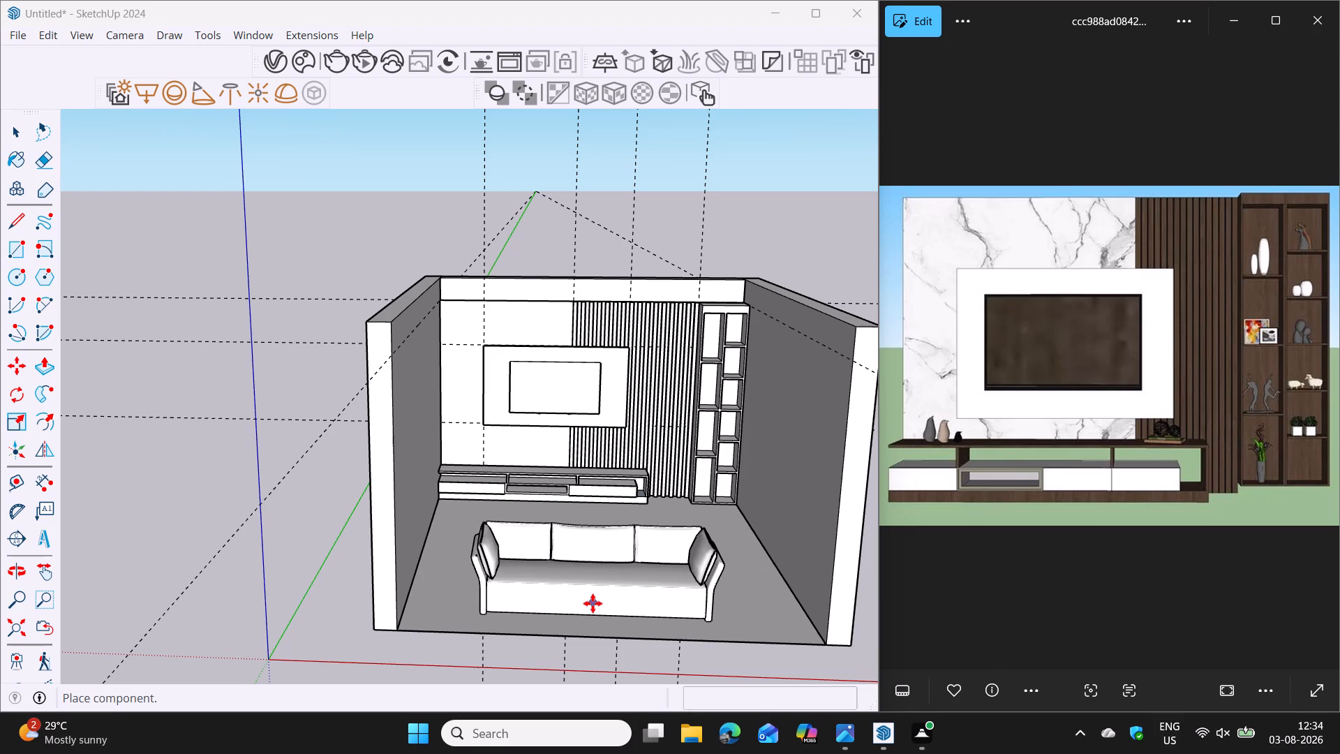
{"action": "left_click", "coordinate": [585, 597]}
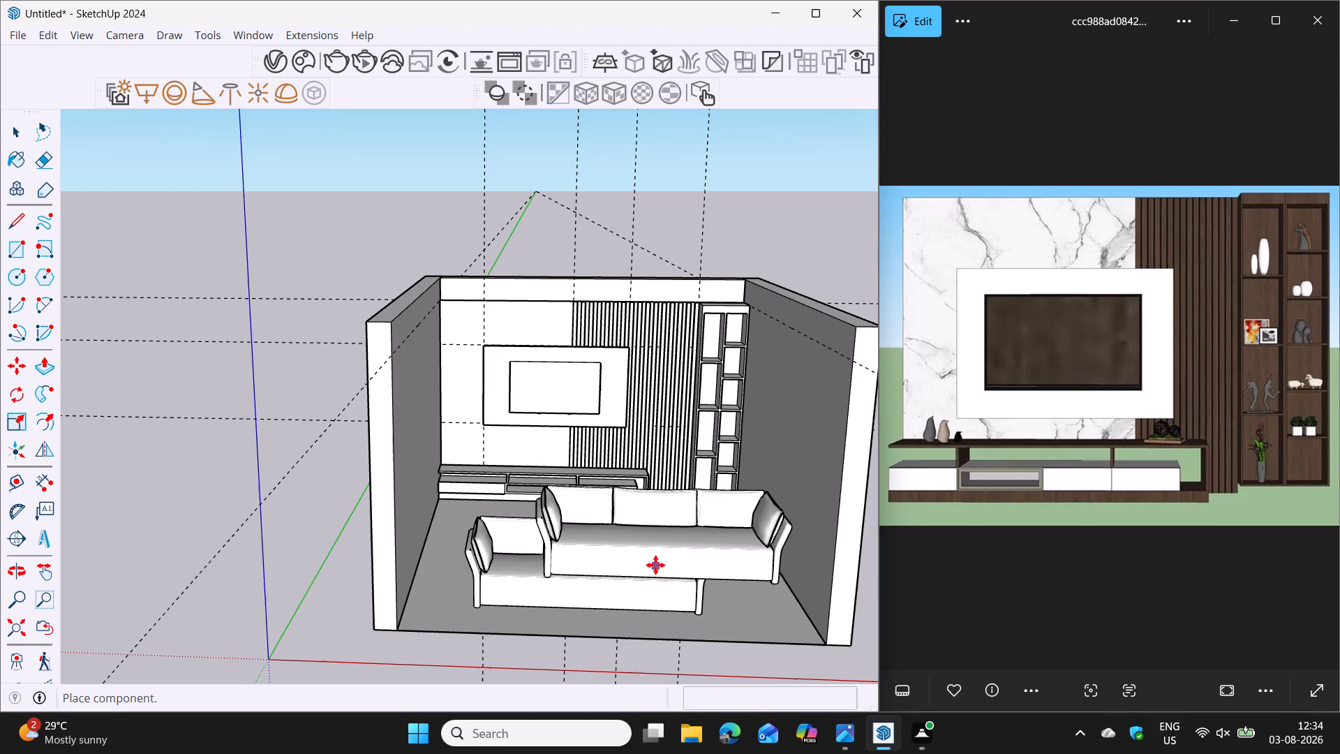
Stop placing further copies of the sofa and dismiss the Chaos Cosmos browser.
{"action": "key", "text": "Escape"}
{"action": "left_click", "coordinate": [588, 43]}
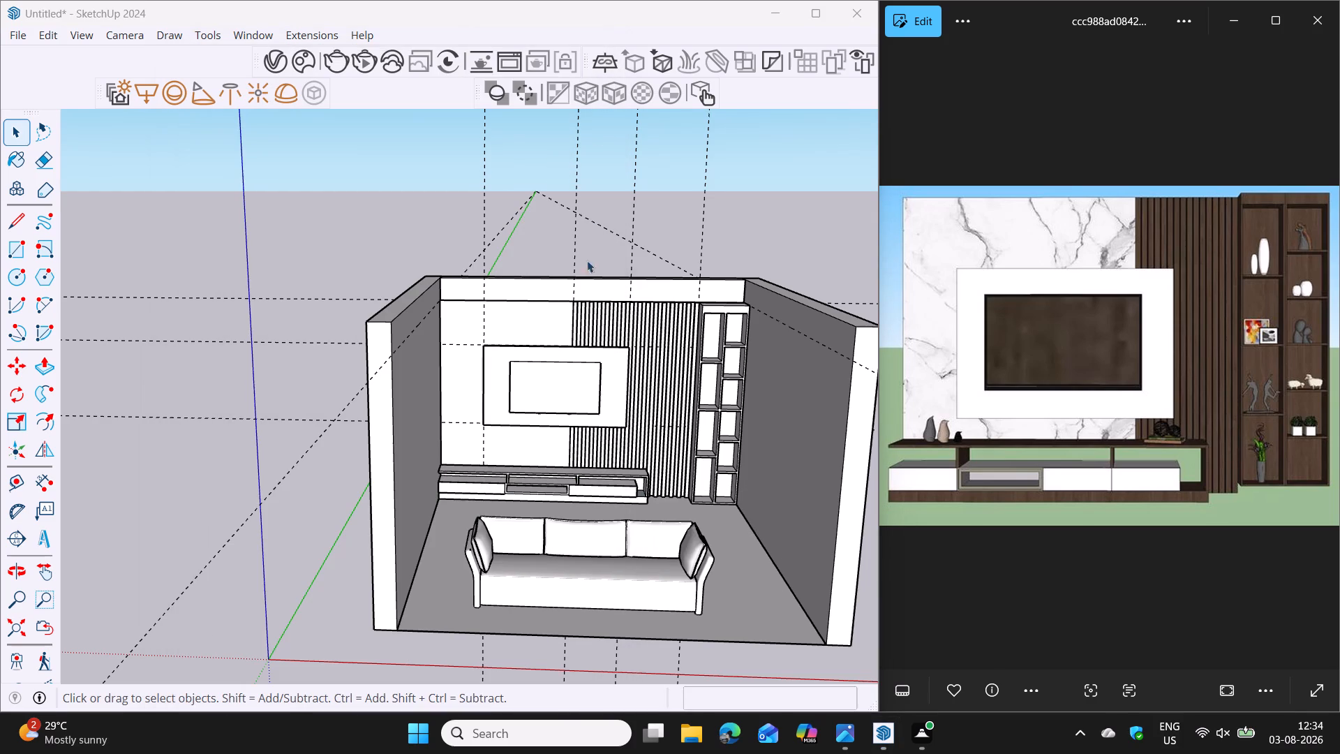
Rotate the sofa 90° on the floor about its front bottom corner so it runs parallel to the side walls.
{"action": "left_click", "coordinate": [580, 584]}
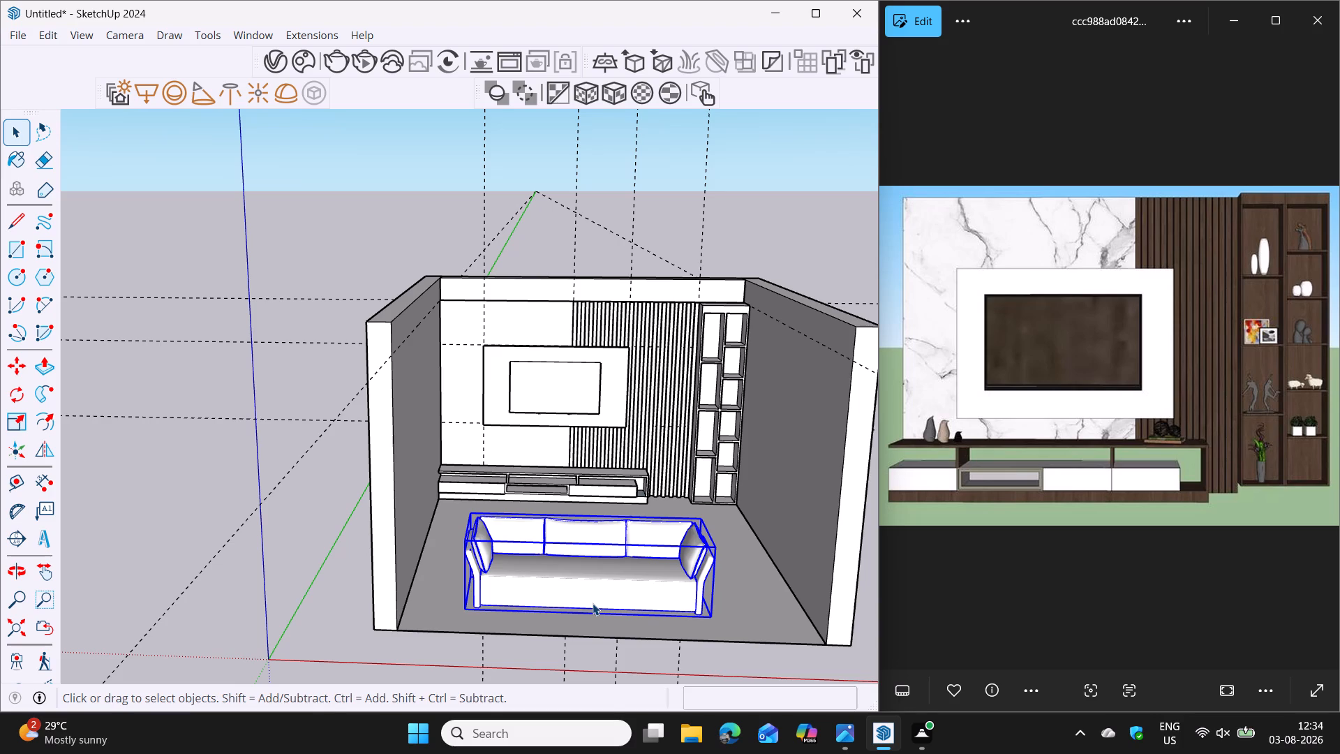
{"action": "key", "text": "q"}
{"action": "left_click", "coordinate": [466, 612]}
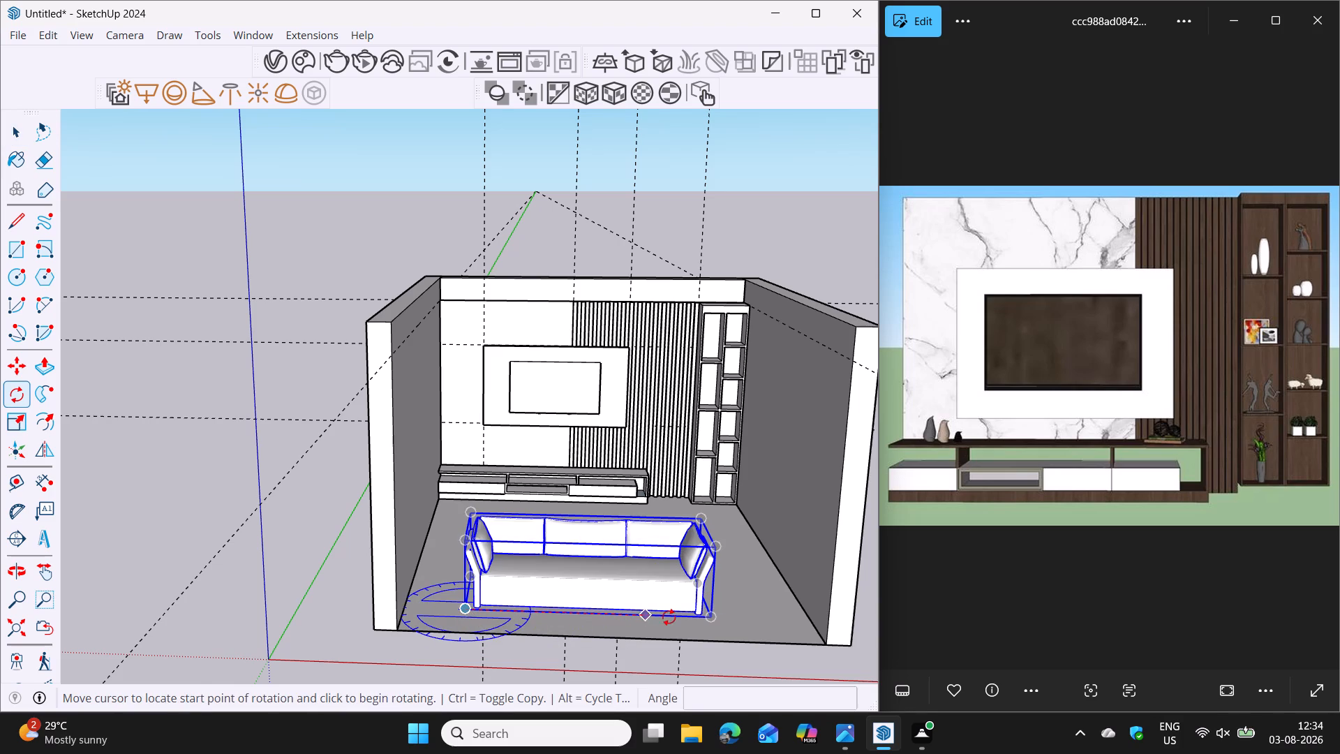
{"action": "left_click", "coordinate": [745, 622]}
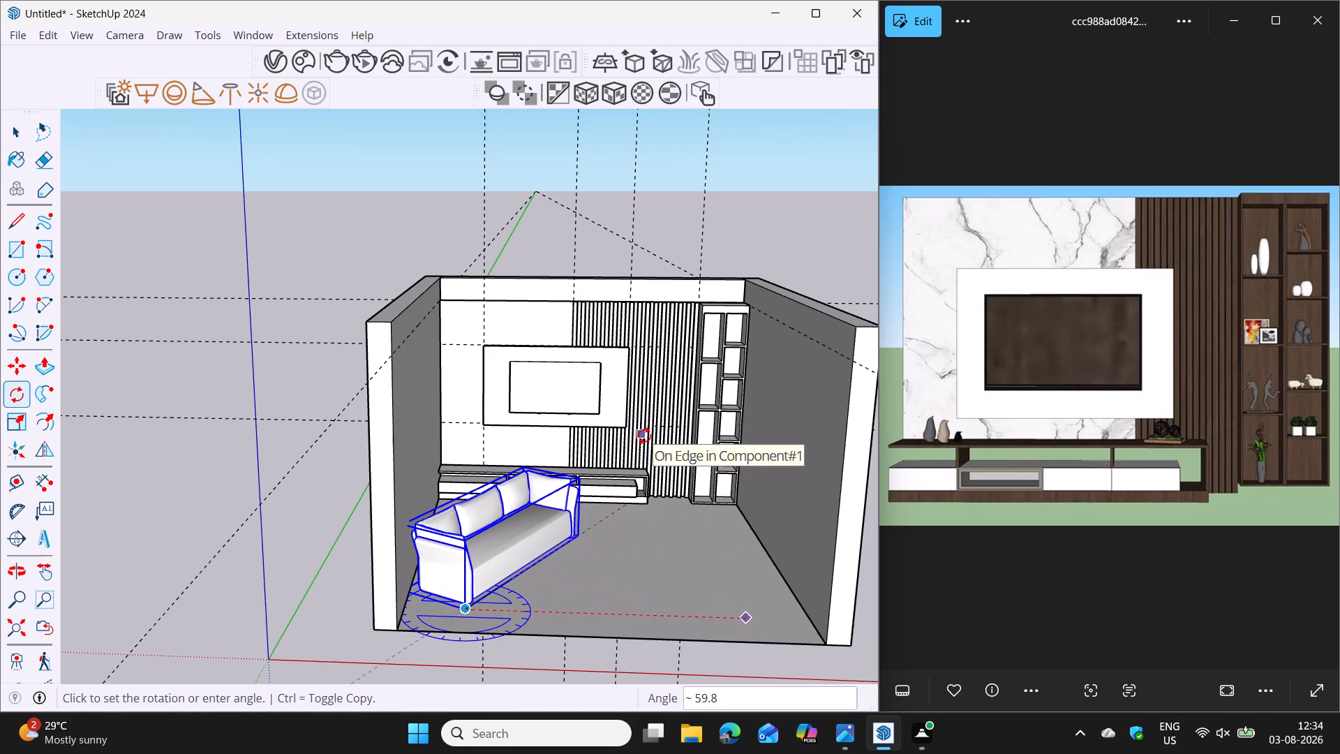
{"action": "type", "text": "90"}
{"action": "key", "text": "Return"}
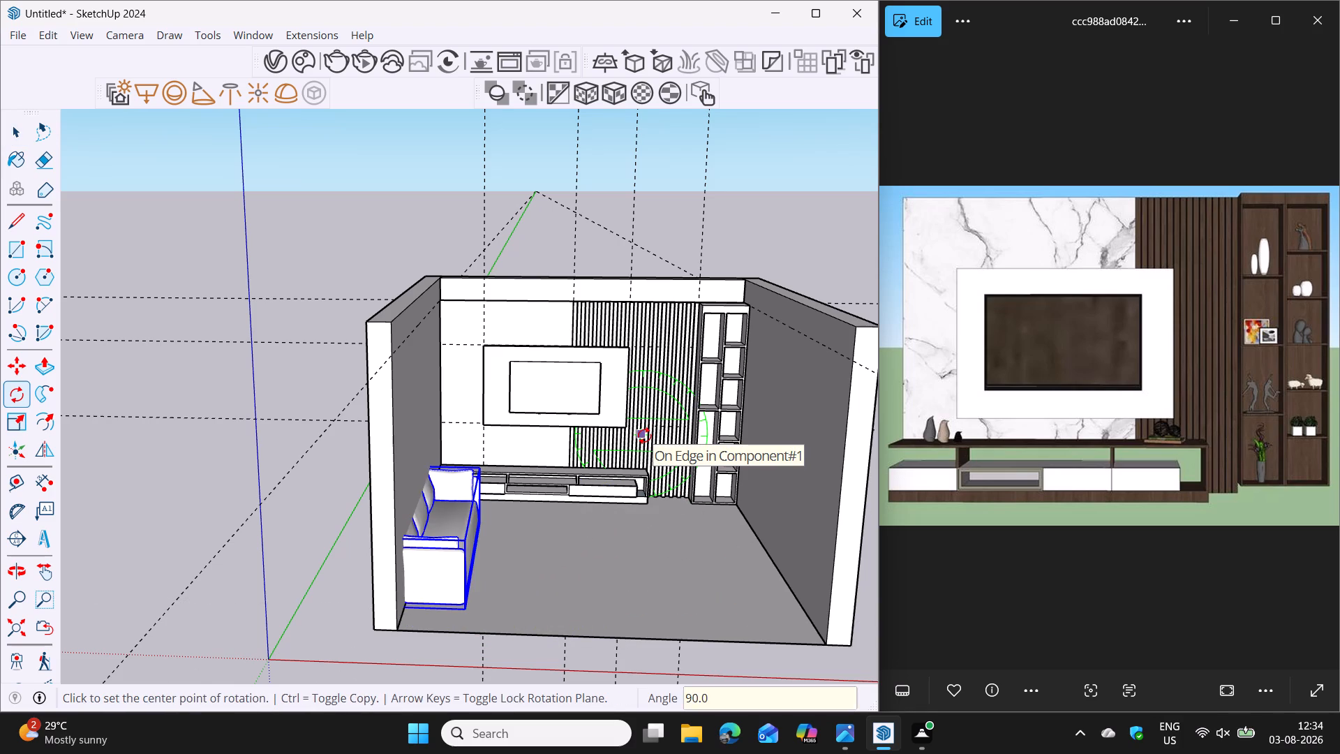
{"action": "key", "text": "space"}
Move the sofa about 1' 11" along the red axis, away from the side wall opposite the shelving.
{"action": "key", "text": "m"}
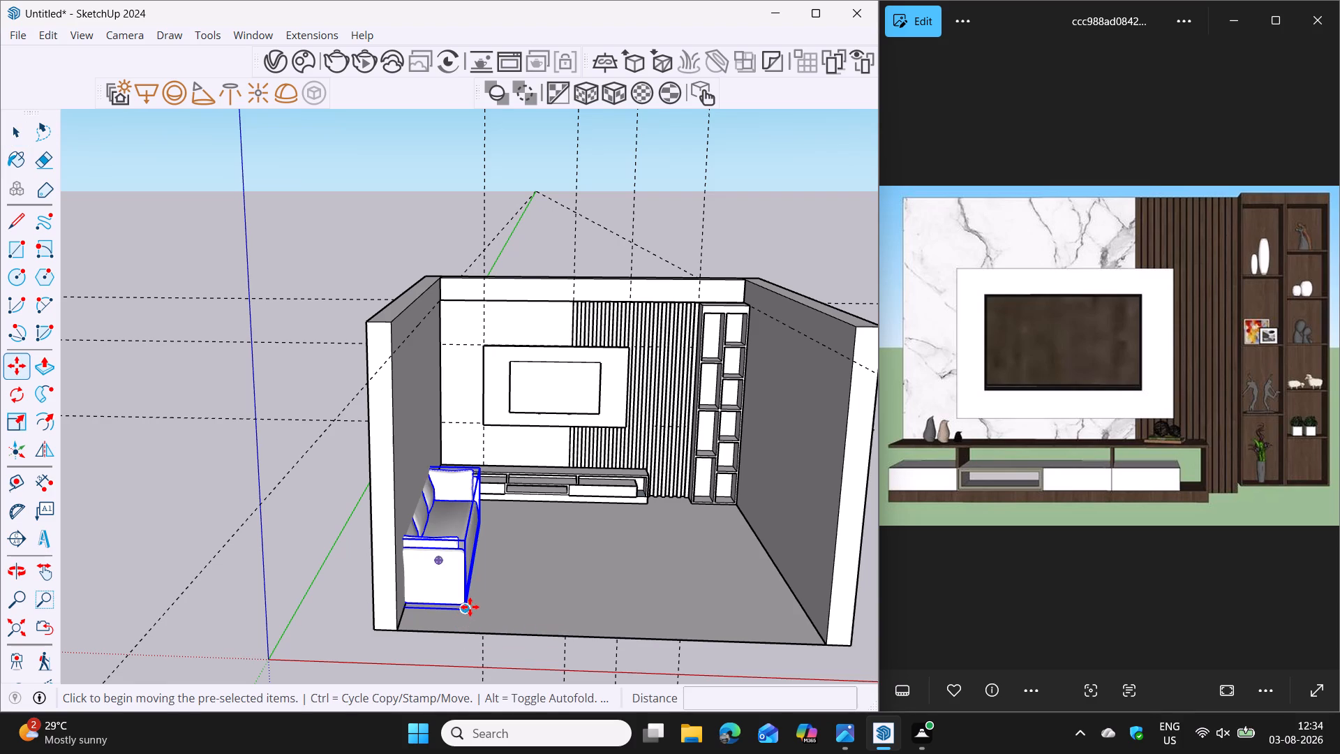
{"action": "scroll", "coordinate": [470, 607], "scroll_direction": "up", "scroll_amount": 7}
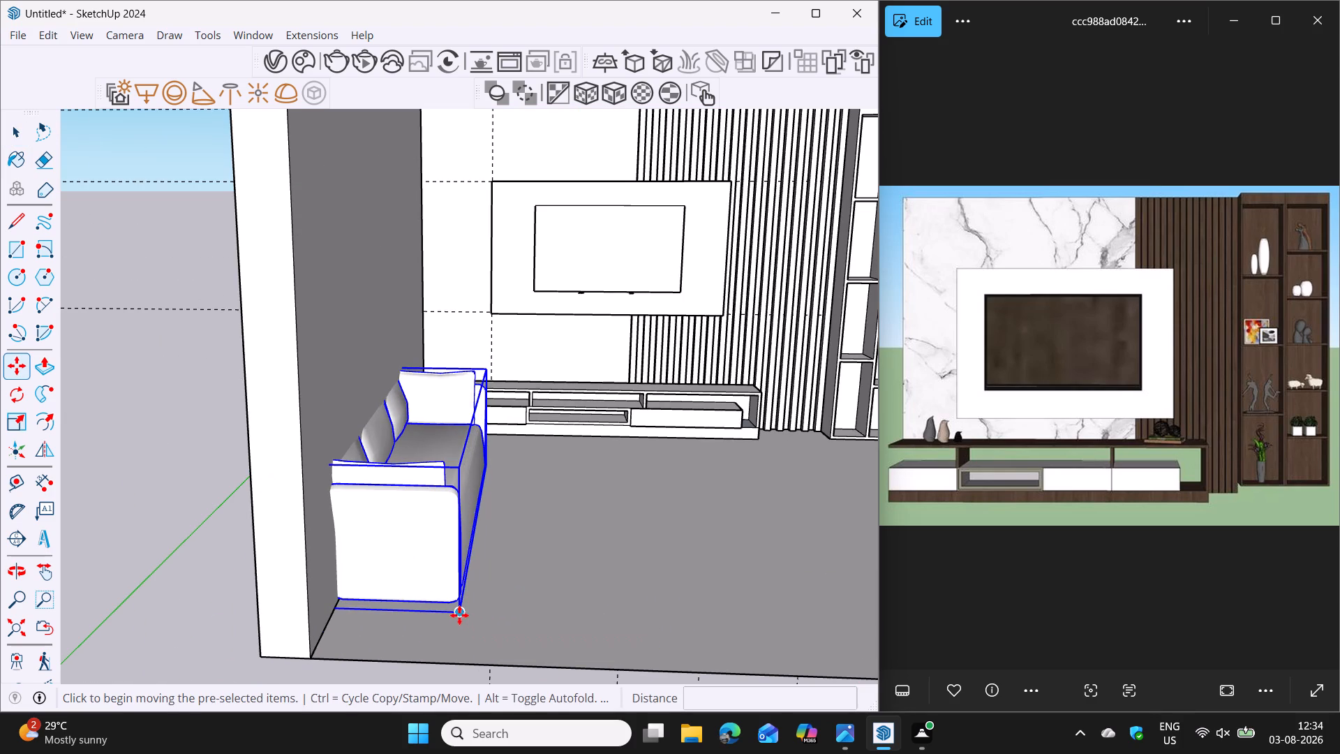
{"action": "left_click", "coordinate": [459, 615]}
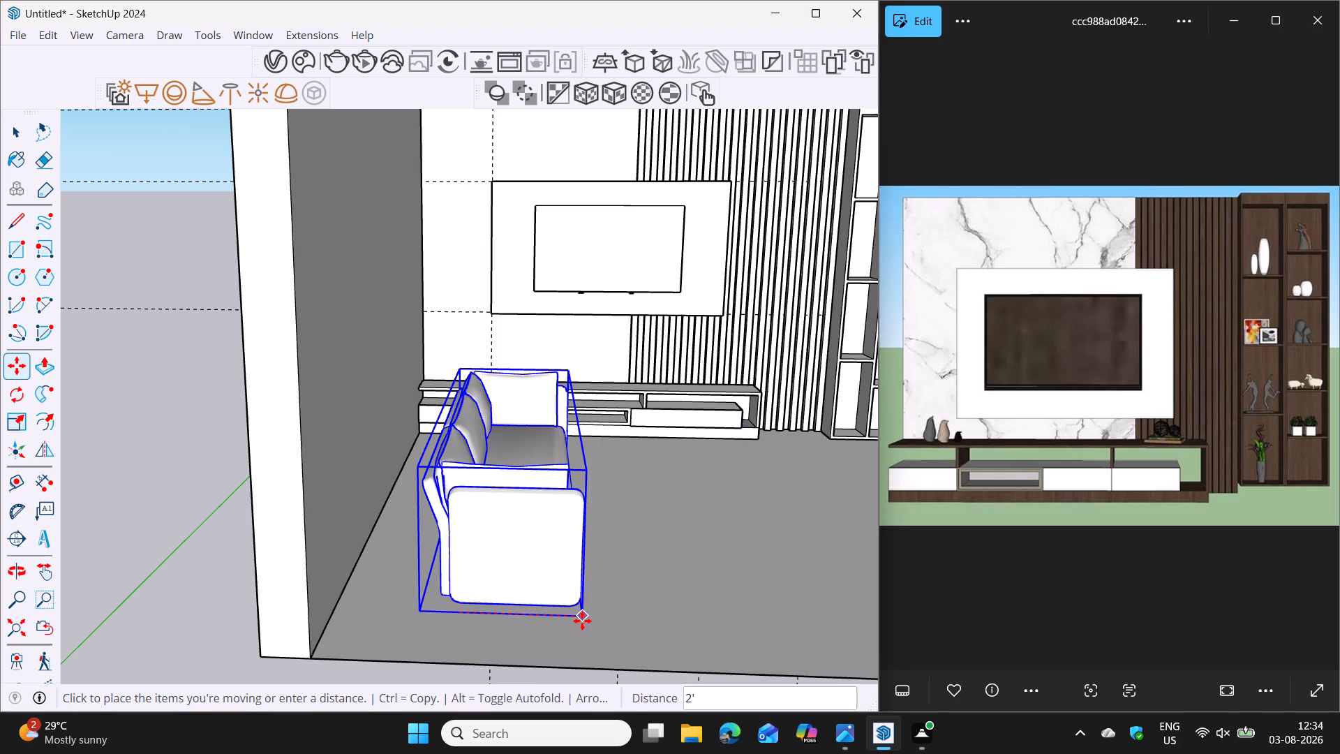
{"action": "left_click", "coordinate": [578, 621]}
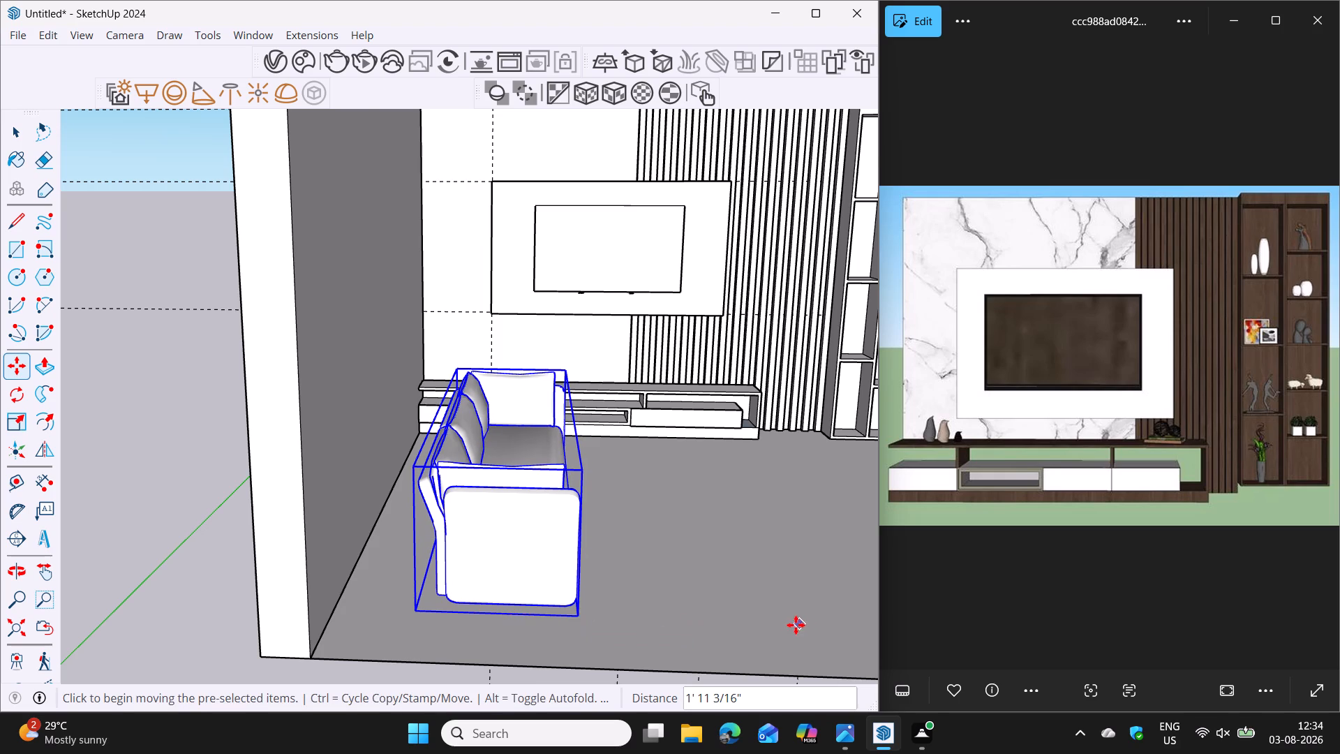
Flip the sofa across its lengthwise vertical plane so its backrest faces the shelving side of the room.
{"action": "scroll", "coordinate": [794, 625], "scroll_direction": "down", "scroll_amount": 5}
{"action": "middle_click_drag", "start_coordinate": [685, 614], "coordinate": [463, 586], "text": "shift"}
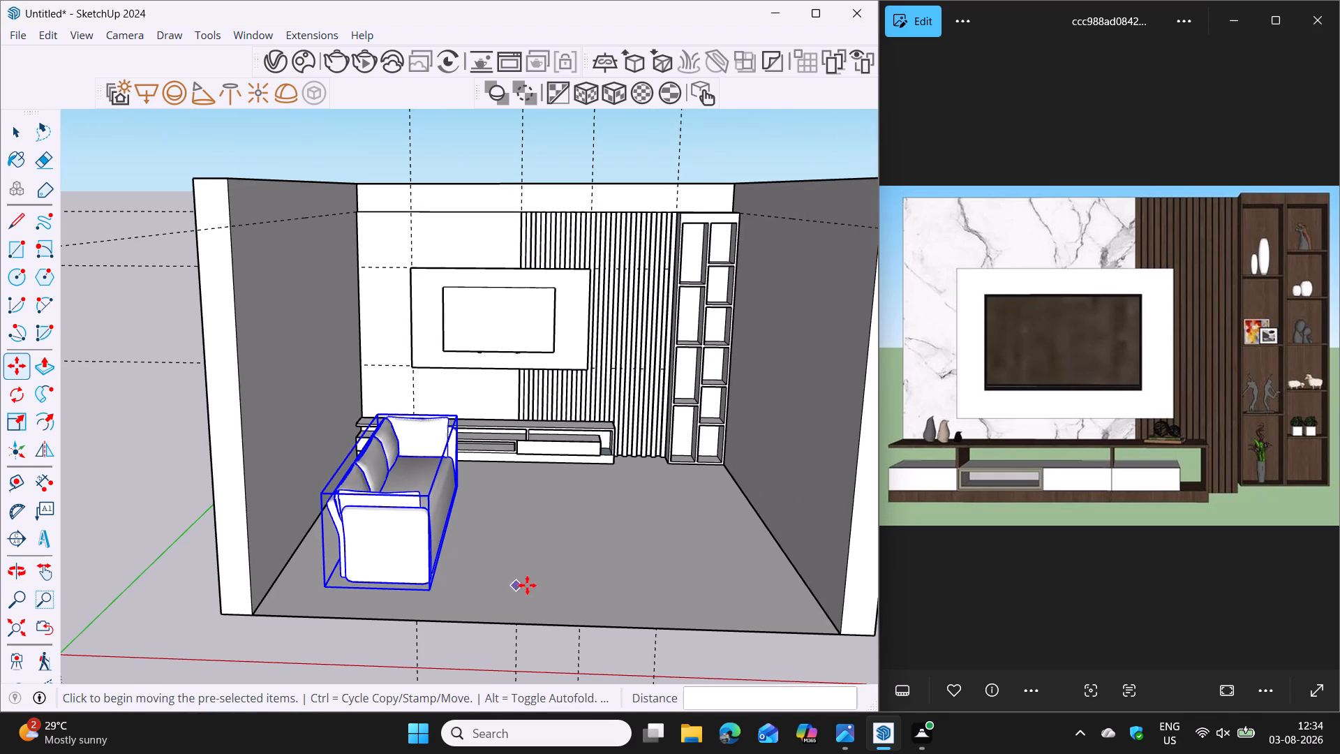
{"action": "middle_click_drag", "start_coordinate": [565, 551], "coordinate": [568, 577]}
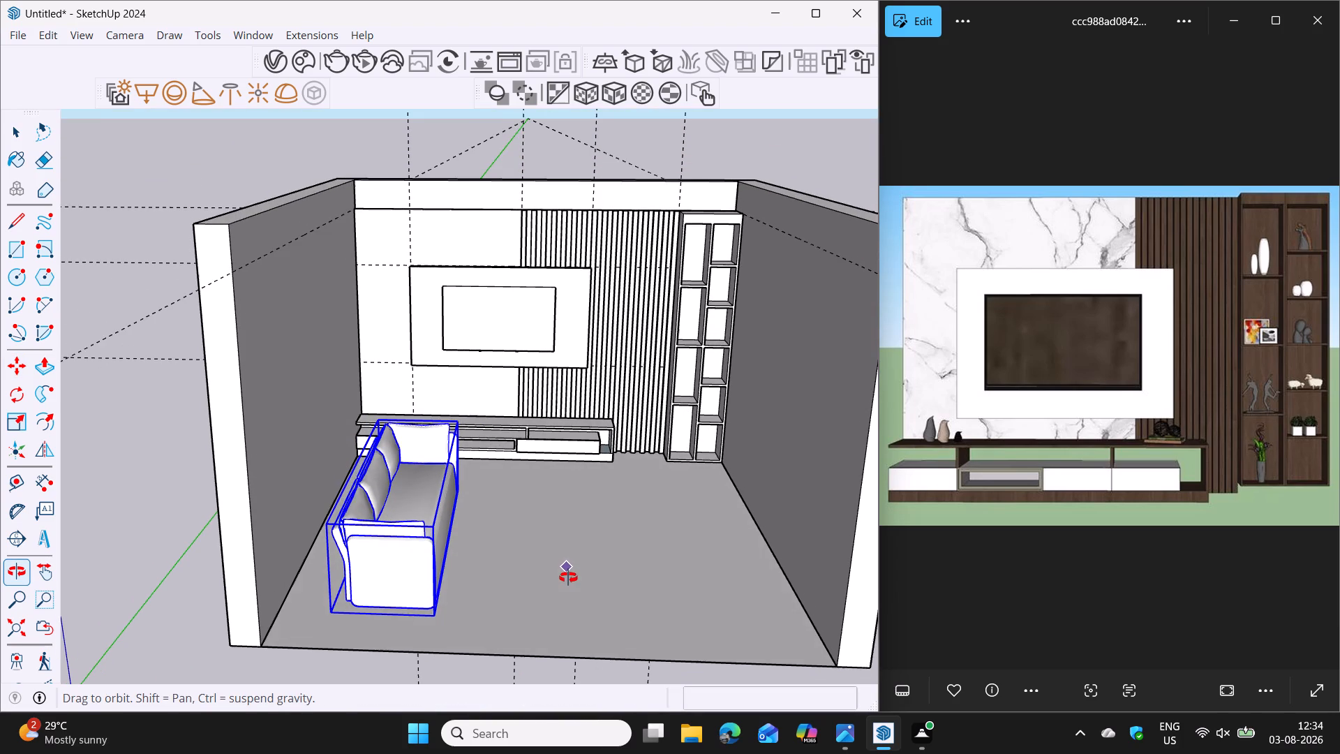
{"action": "middle_click_drag", "start_coordinate": [568, 577], "coordinate": [569, 574]}
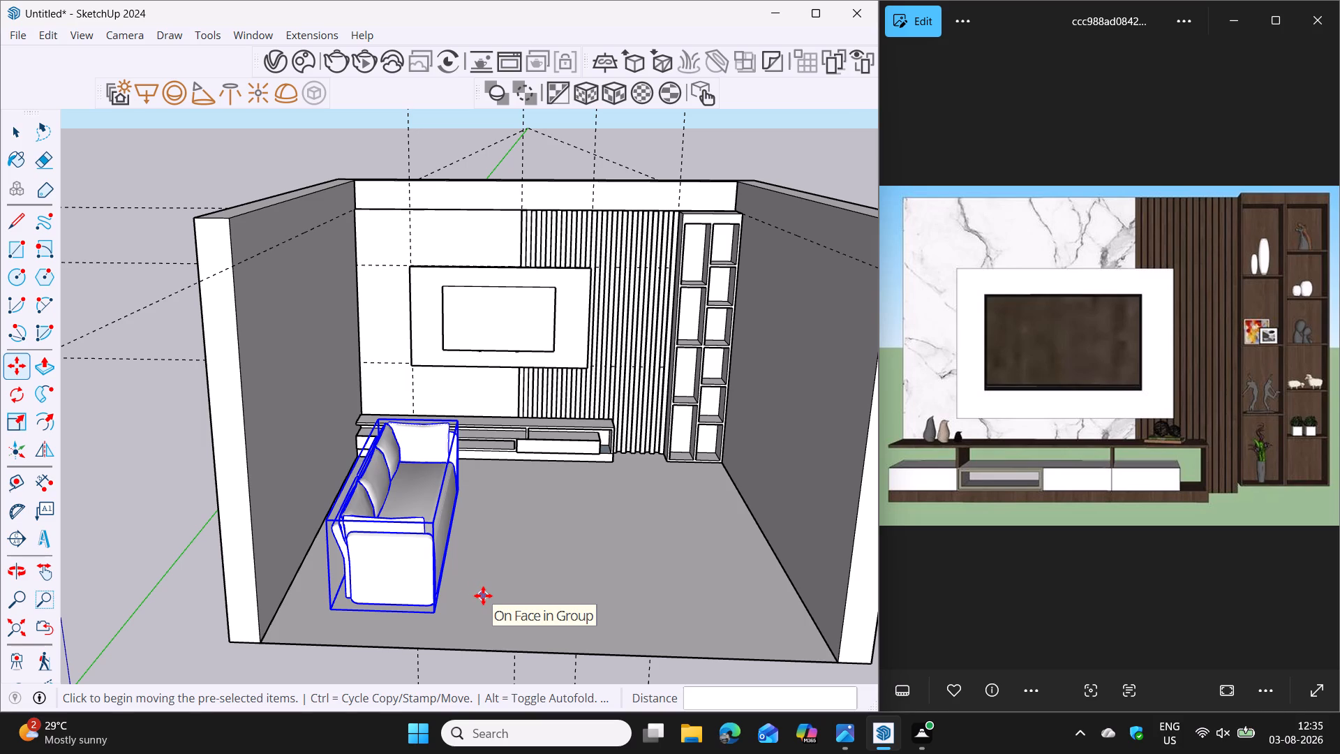
{"action": "left_click", "coordinate": [45, 454]}
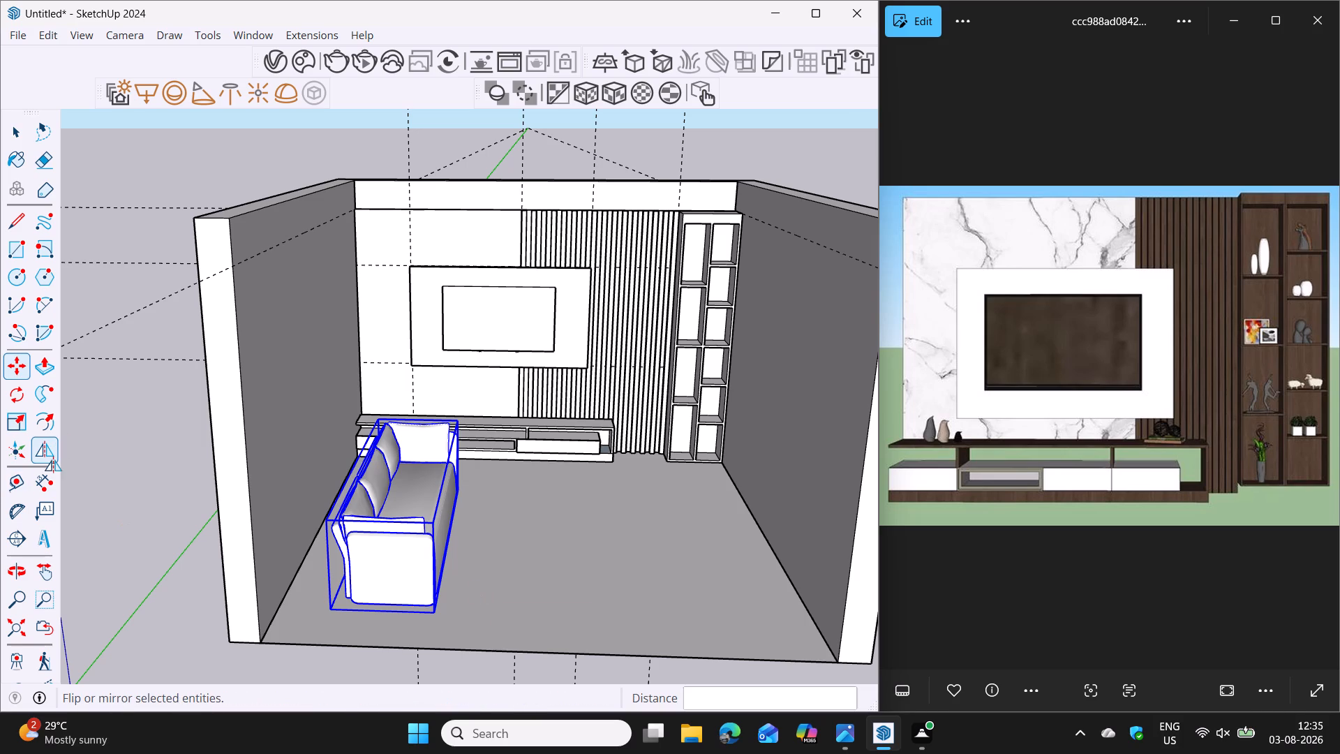
{"action": "middle_click_drag", "start_coordinate": [382, 624], "coordinate": [280, 629]}
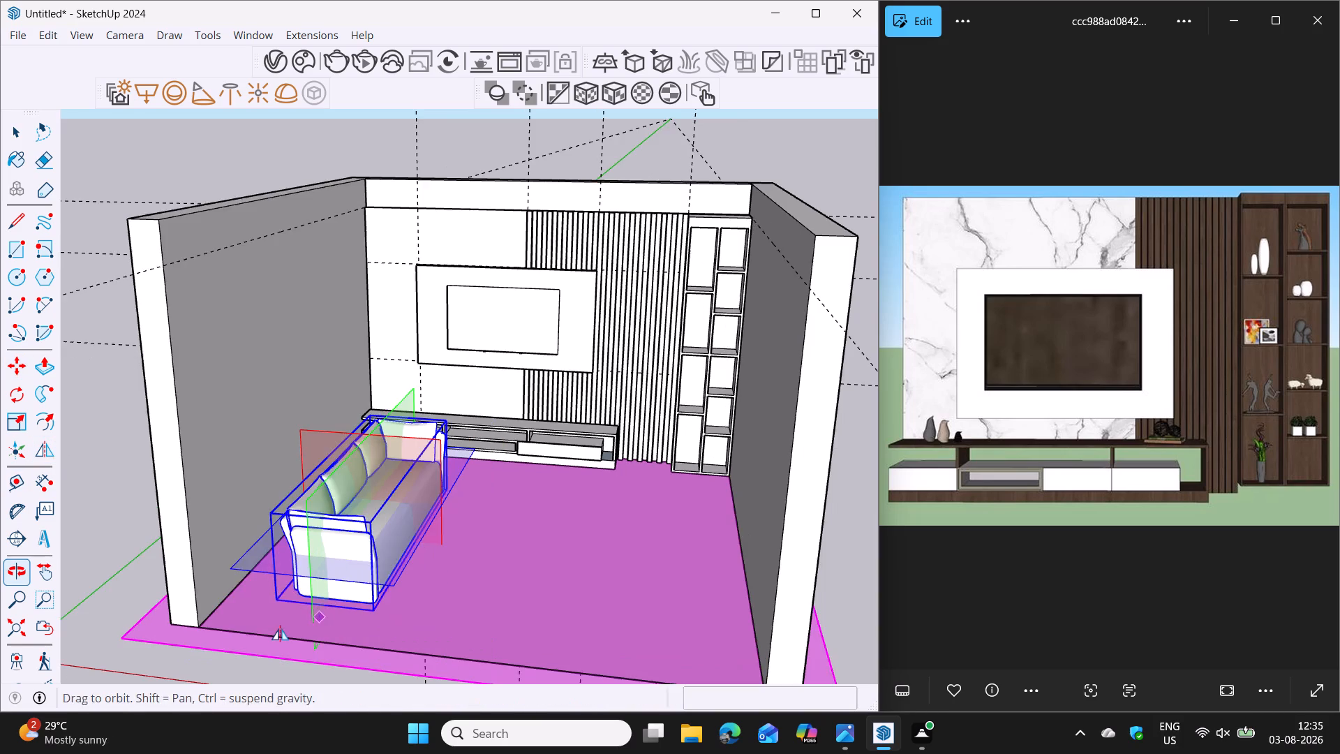
{"action": "middle_click_drag", "start_coordinate": [280, 629], "coordinate": [280, 628]}
{"action": "scroll", "coordinate": [280, 628], "scroll_direction": "up", "scroll_amount": 1}
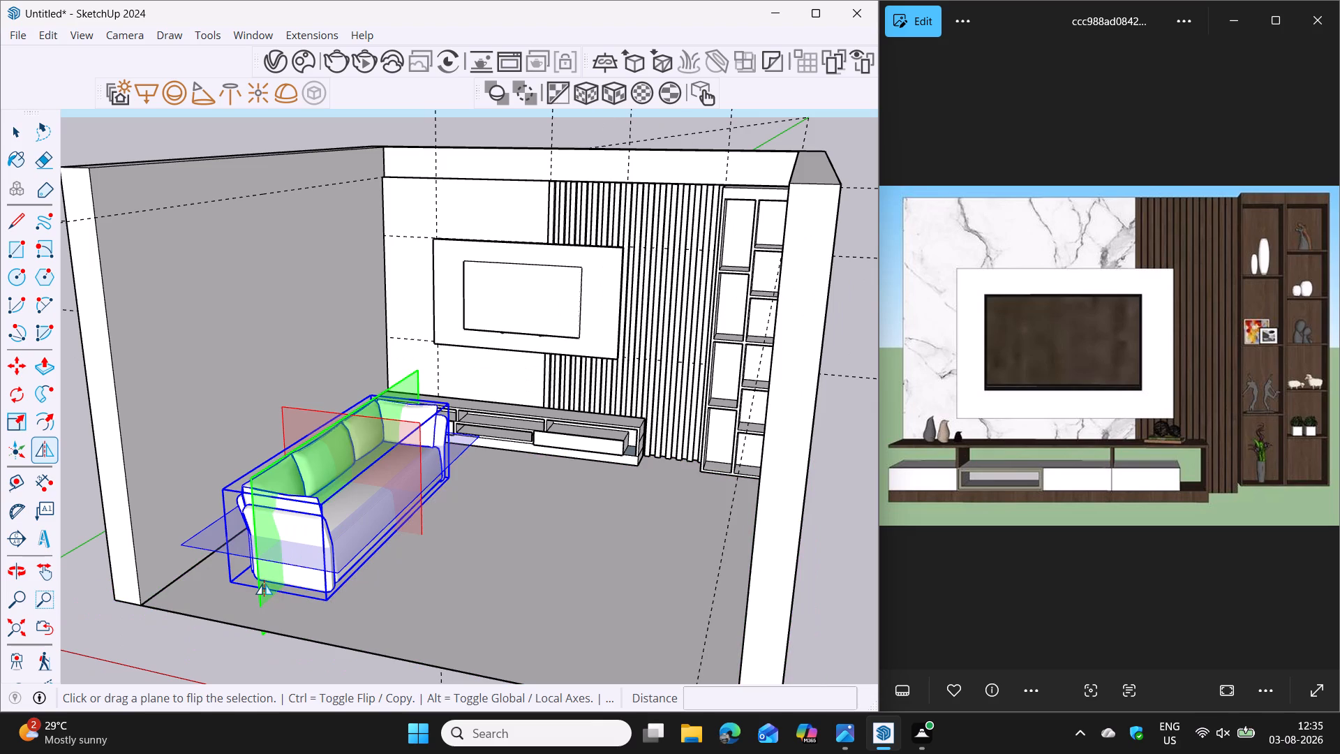
{"action": "double_click", "coordinate": [264, 584]}
{"action": "scroll", "coordinate": [293, 590], "scroll_direction": "down", "scroll_amount": 3}
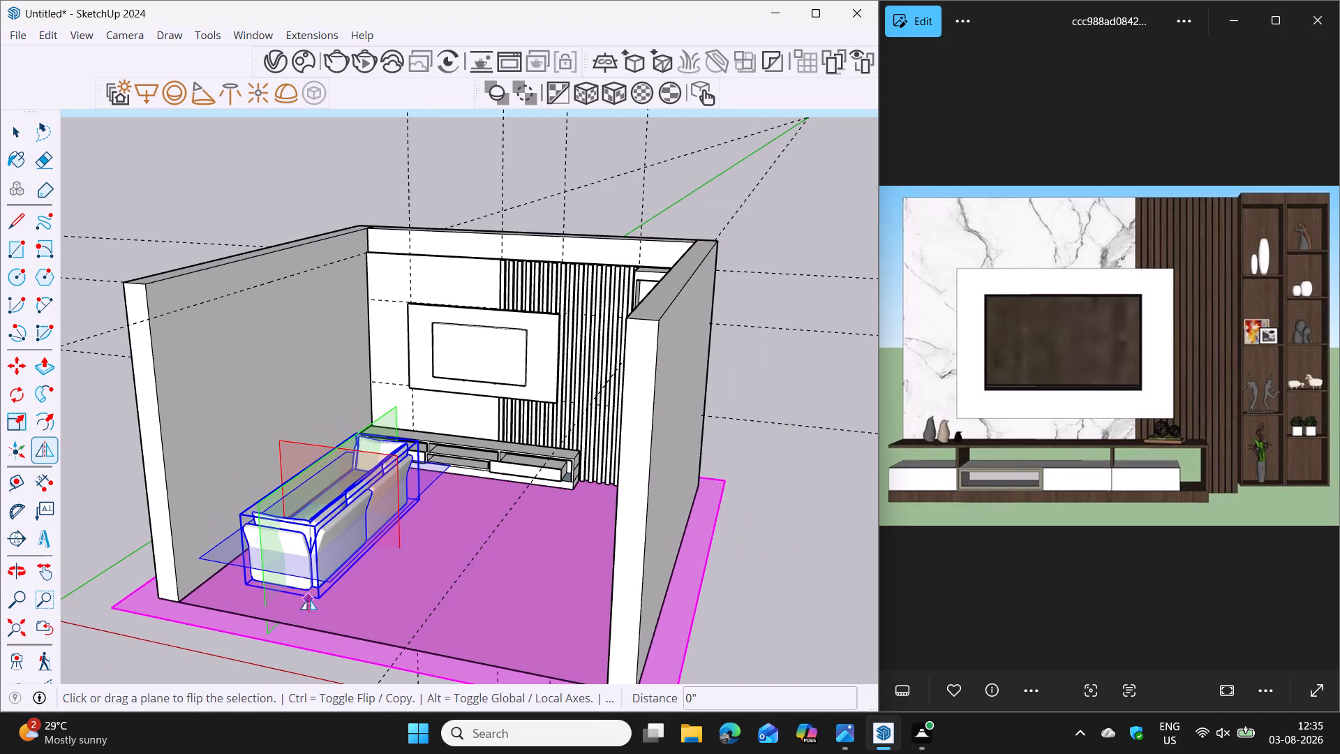
{"action": "key", "text": "space"}
Move the sofa about 9' 6" across the floor to the side wall next to the shelving, and deselect it.
{"action": "key", "text": "m"}
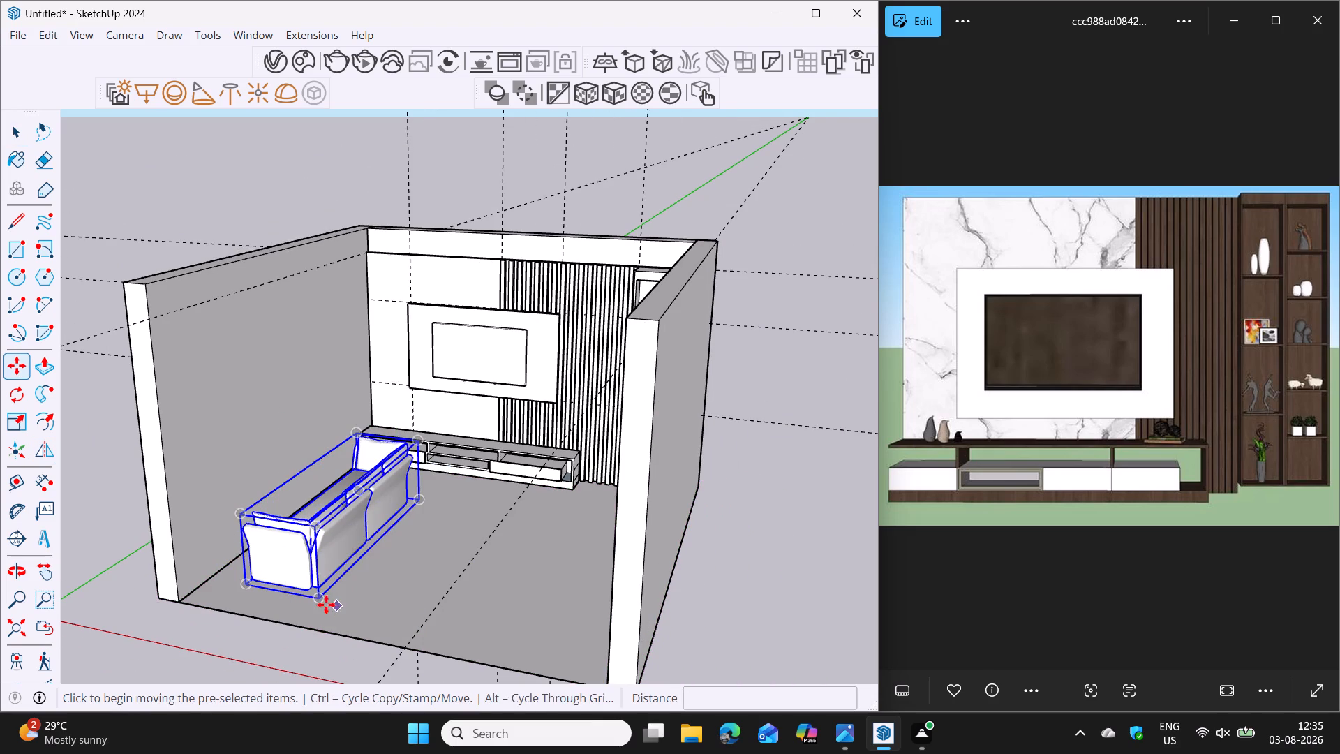
{"action": "left_click", "coordinate": [318, 598]}
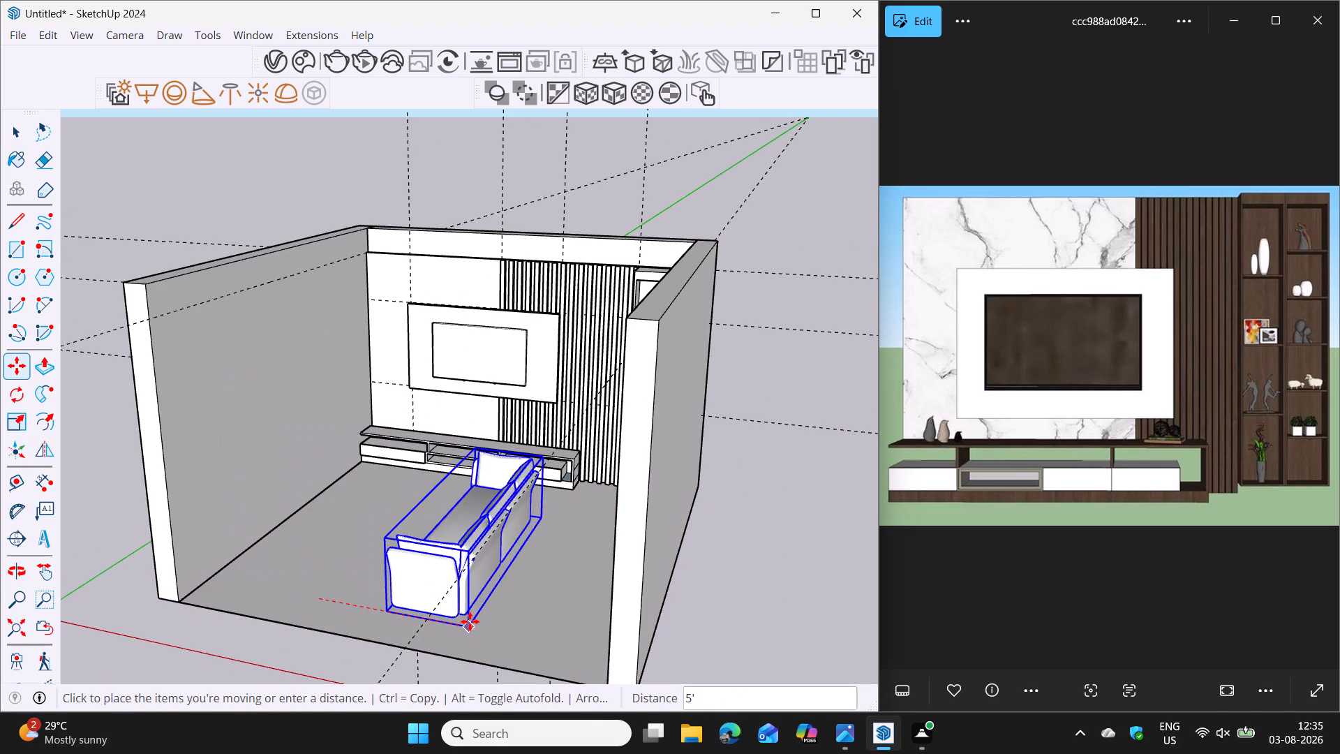
{"action": "middle_click_drag", "start_coordinate": [475, 623], "coordinate": [566, 642]}
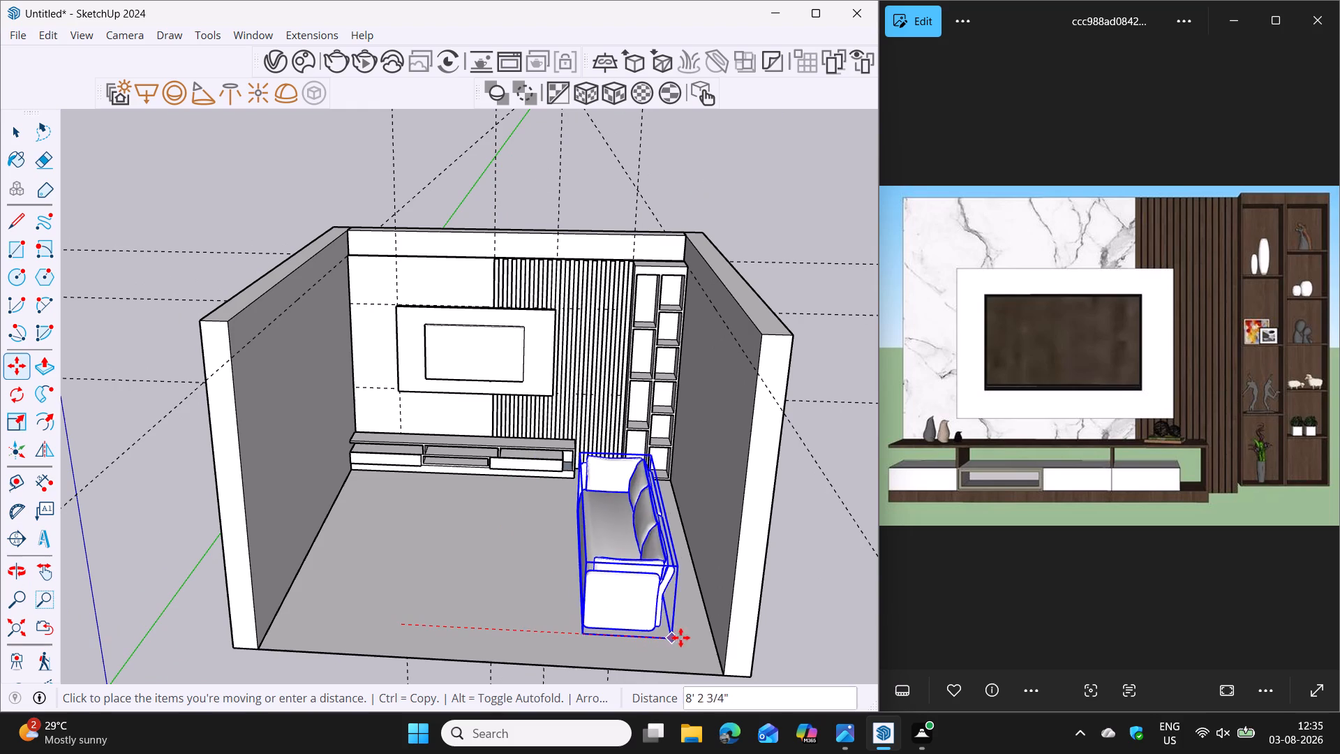
{"action": "left_click", "coordinate": [710, 636]}
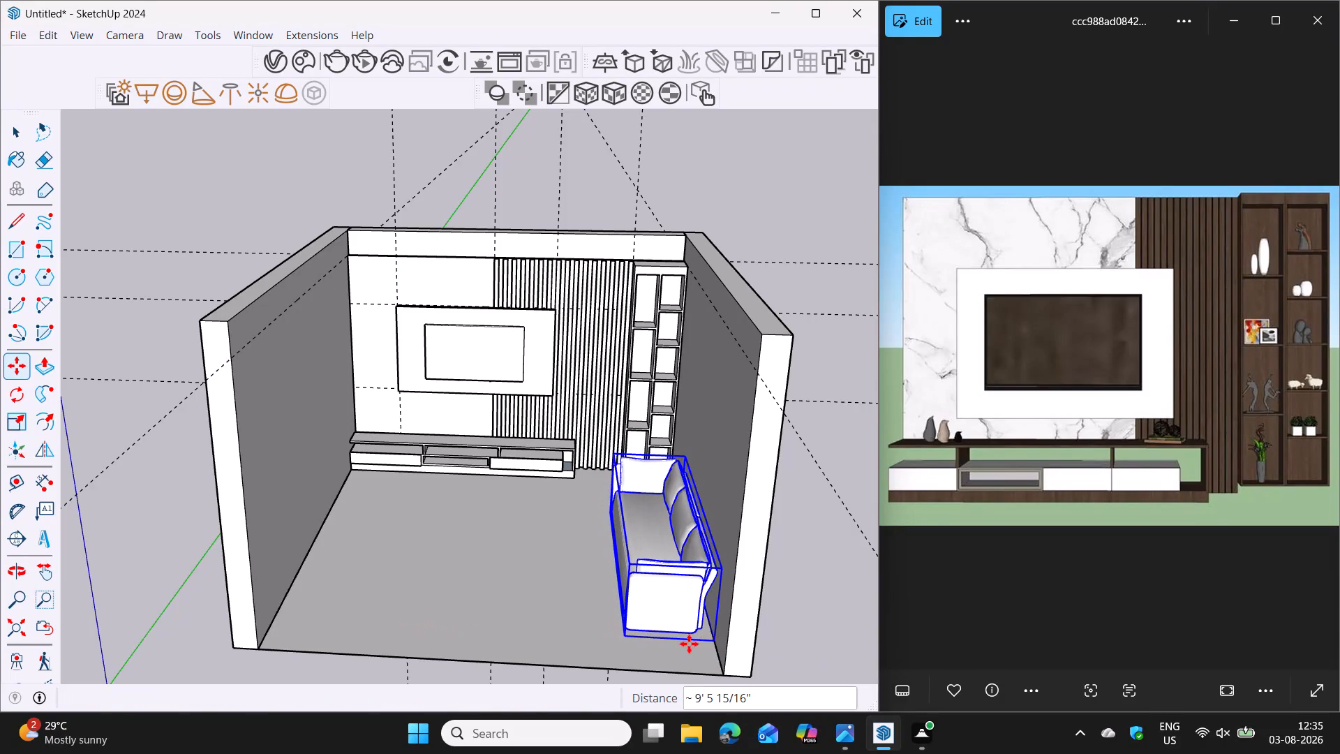
{"action": "key", "text": "space"}
{"action": "left_click", "coordinate": [845, 591]}
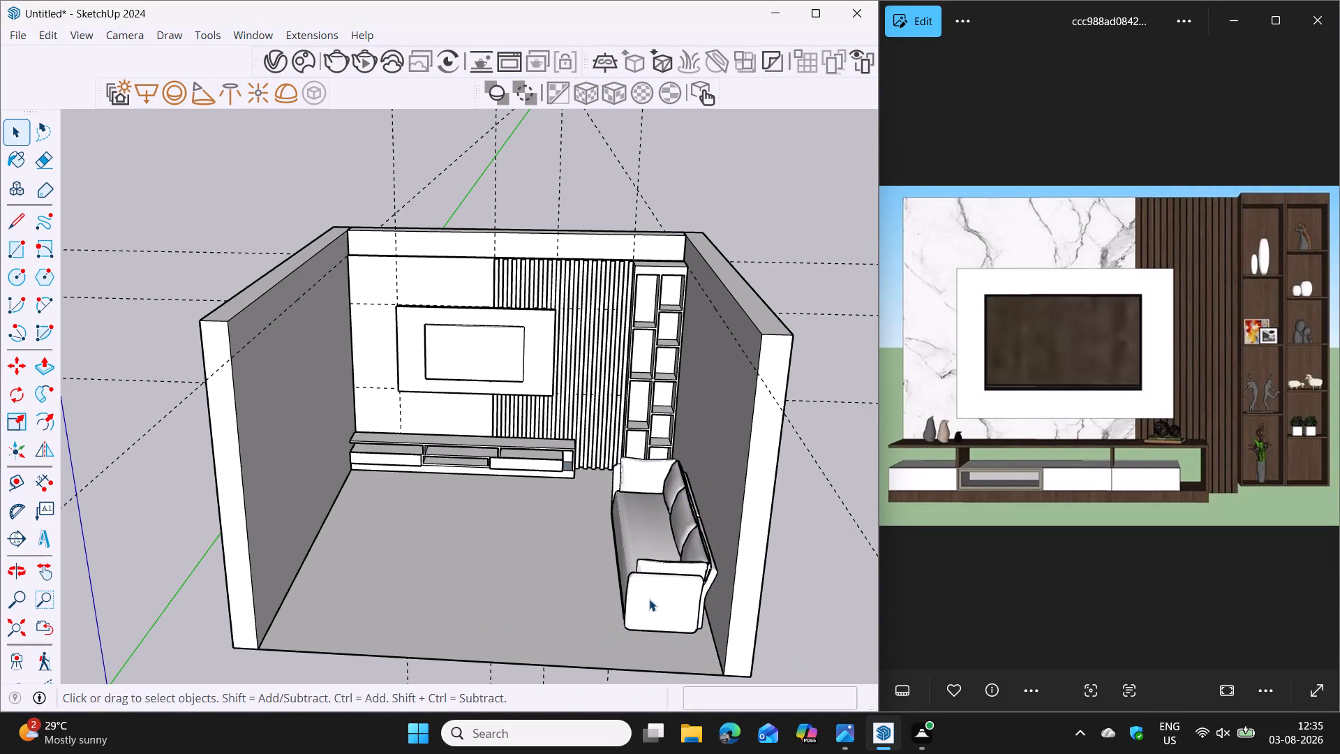
Examine the sofa's placement against the side wall, the TV unit and the free floor area from several viewpoints.
{"action": "middle_click_drag", "start_coordinate": [667, 545], "coordinate": [750, 489]}
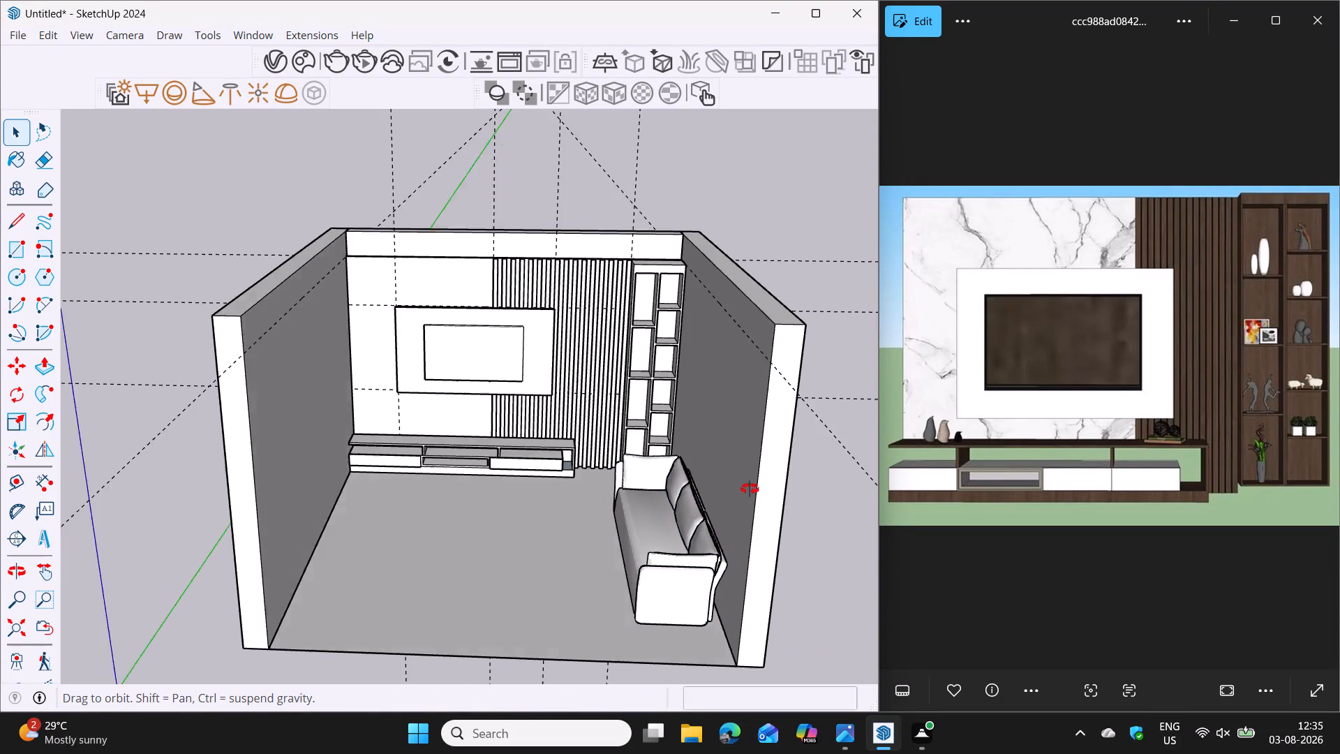
{"action": "middle_click_drag", "start_coordinate": [750, 489], "coordinate": [703, 487]}
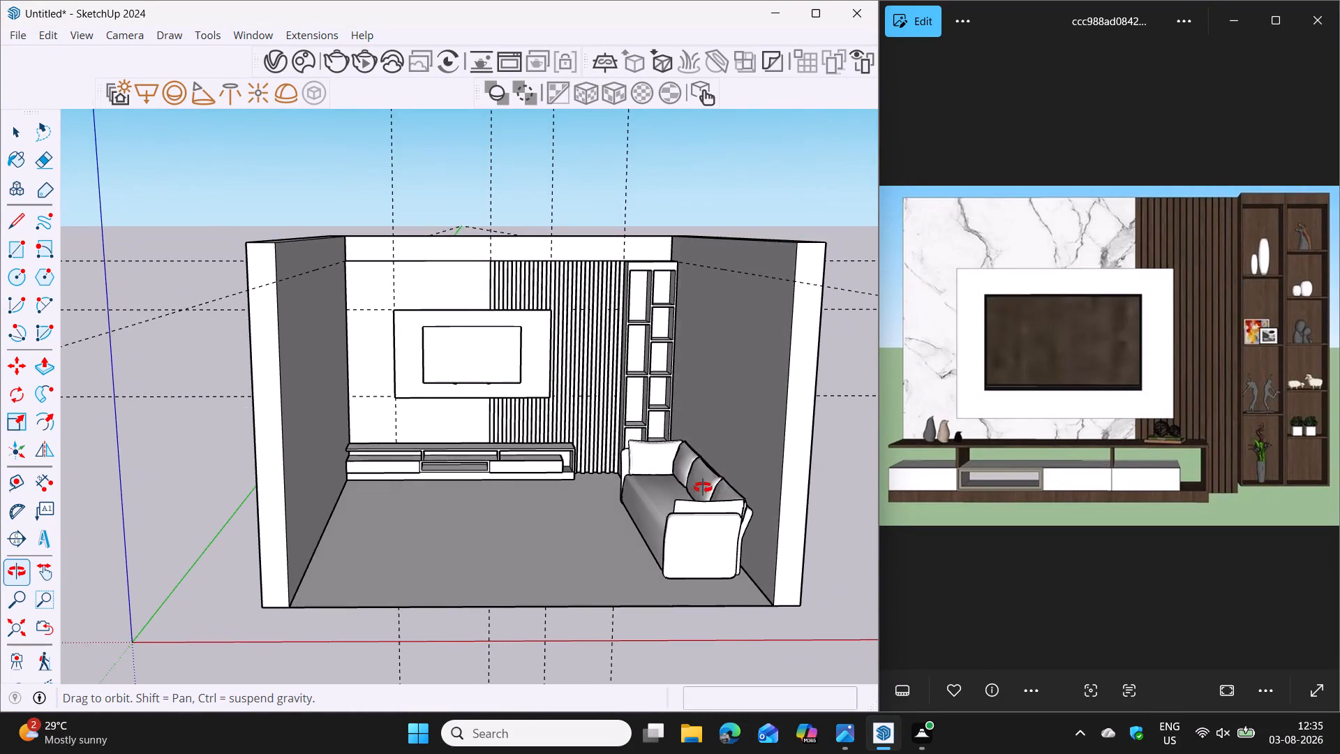
{"action": "middle_click_drag", "start_coordinate": [703, 487], "coordinate": [697, 487]}
{"action": "scroll", "coordinate": [687, 487], "scroll_direction": "down", "scroll_amount": 2}
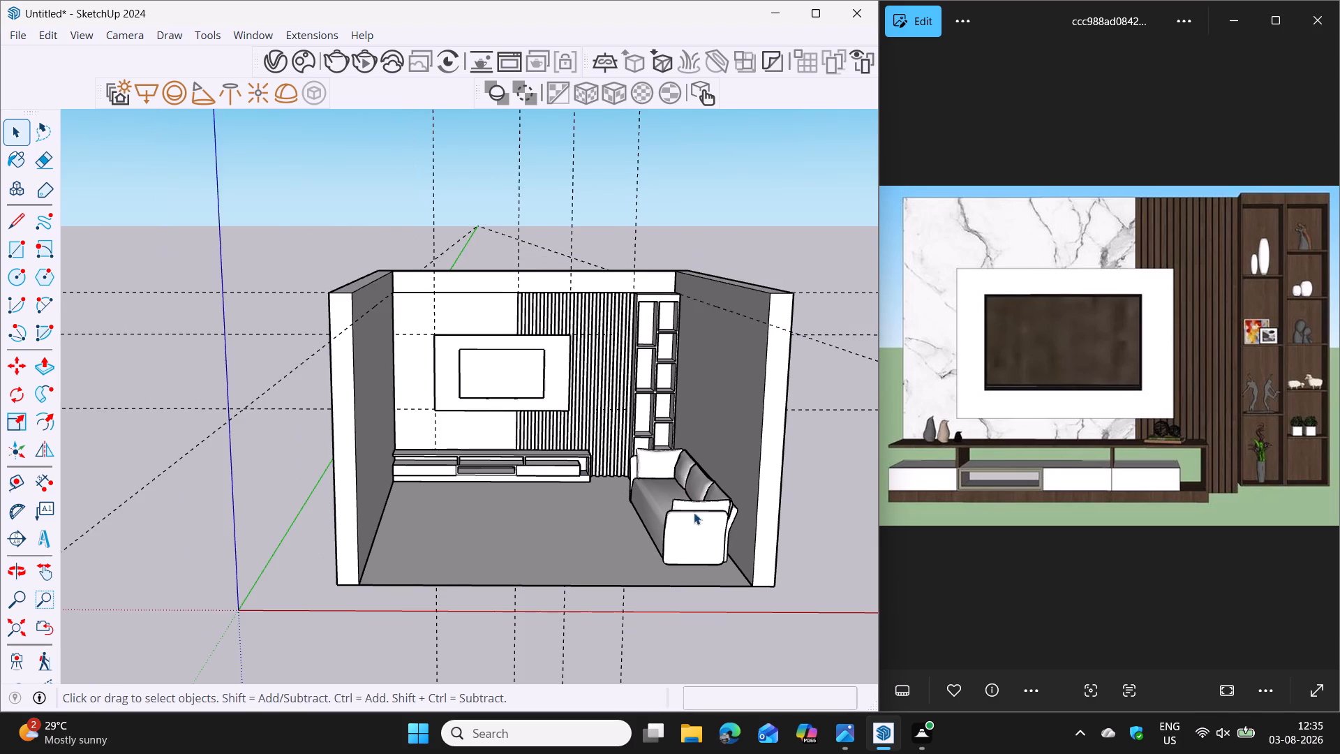
{"action": "scroll", "coordinate": [691, 415], "scroll_direction": "down", "scroll_amount": 2}
{"action": "middle_click_drag", "start_coordinate": [612, 401], "coordinate": [539, 404], "text": "shift"}
{"action": "middle_click_drag", "start_coordinate": [535, 422], "coordinate": [525, 463]}
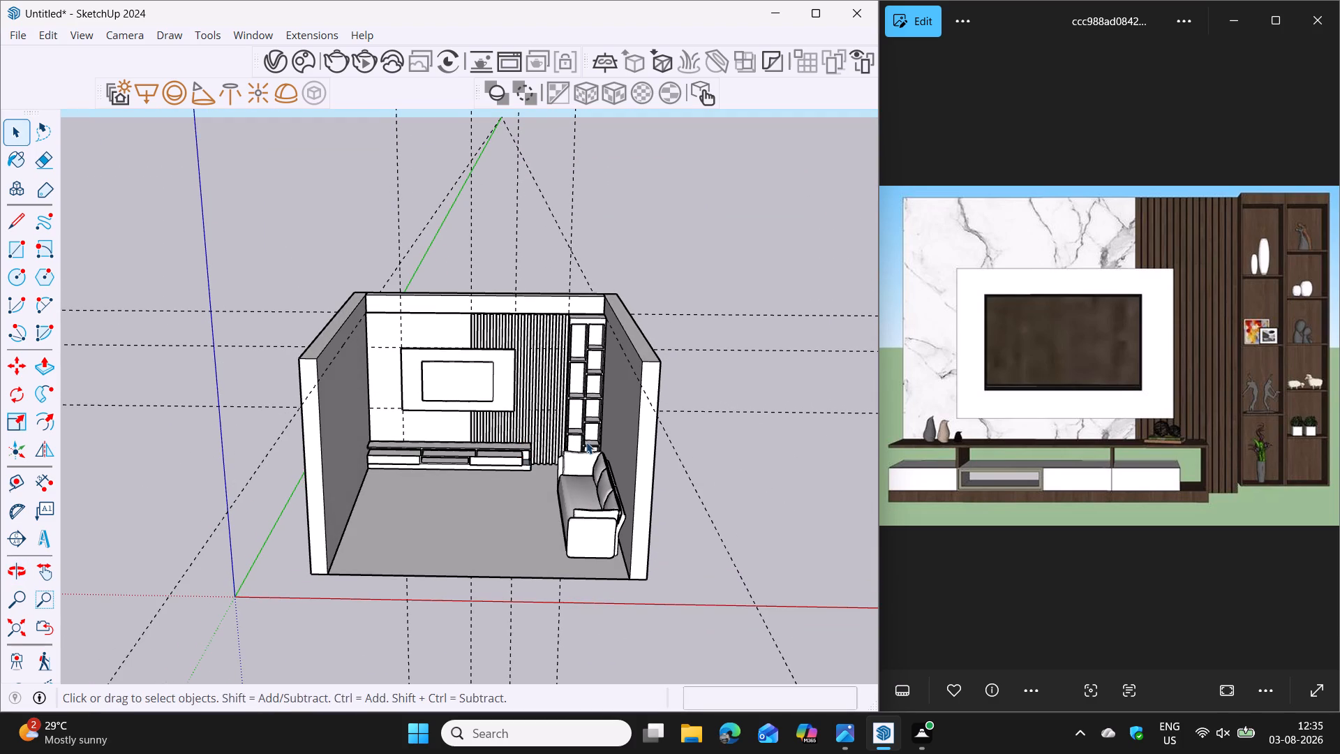
{"action": "middle_click_drag", "start_coordinate": [586, 442], "coordinate": [609, 645]}
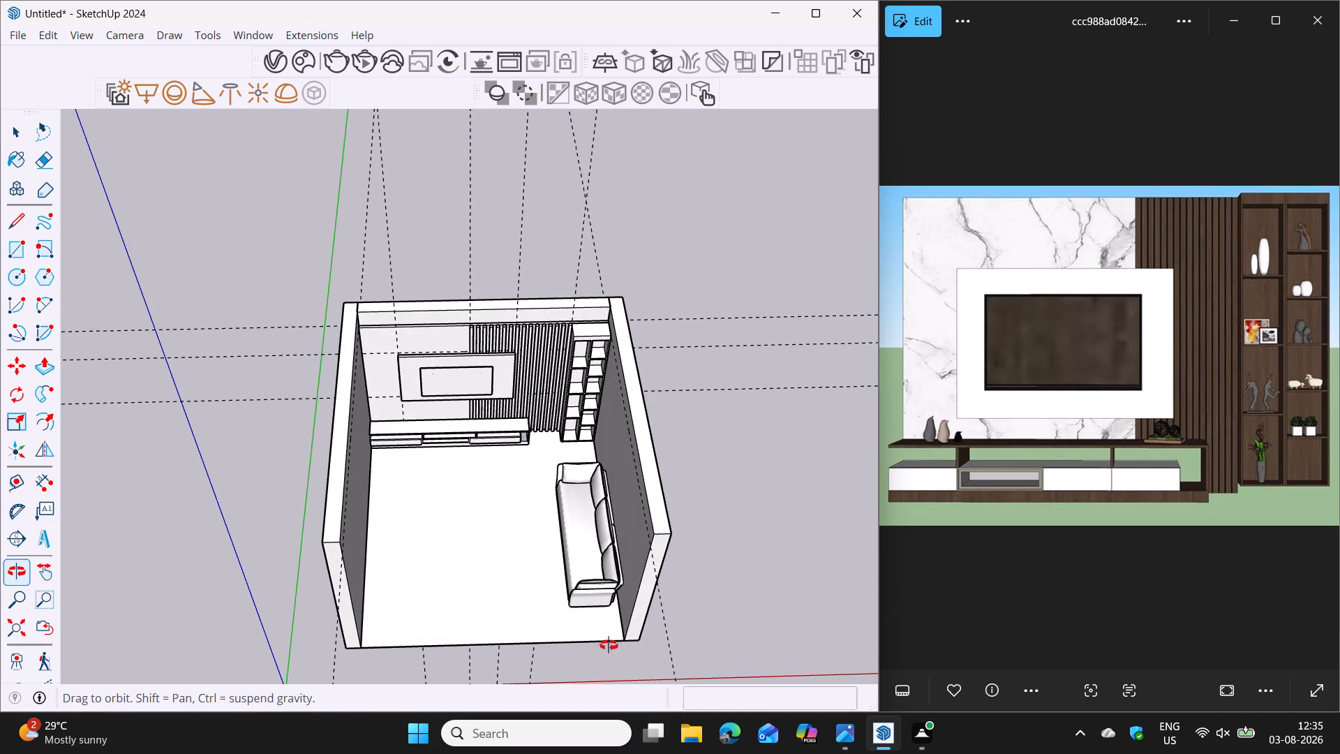
{"action": "middle_click_drag", "start_coordinate": [609, 645], "coordinate": [571, 395]}
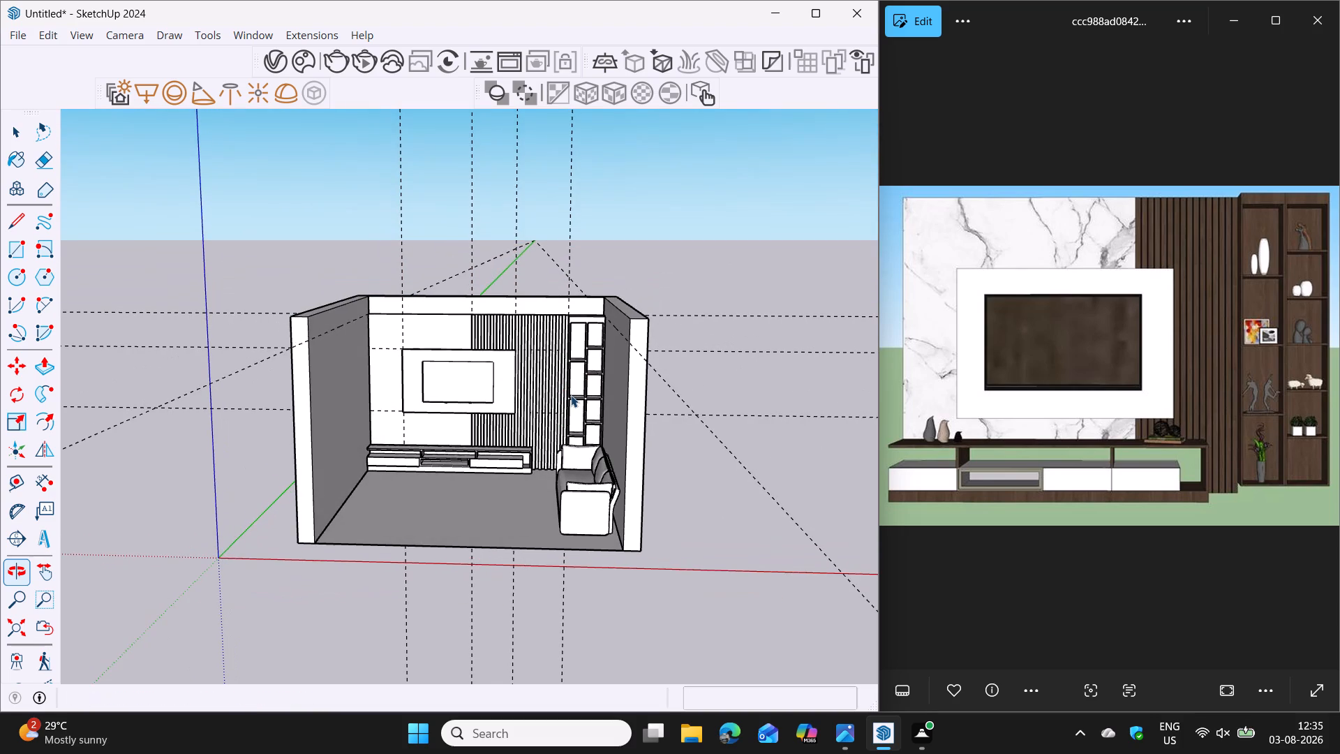
{"action": "scroll", "coordinate": [560, 420], "scroll_direction": "up", "scroll_amount": 3}
{"action": "scroll", "coordinate": [511, 477], "scroll_direction": "up", "scroll_amount": 1, "text": "shift"}
{"action": "middle_click_drag", "start_coordinate": [511, 477], "coordinate": [508, 438], "text": "shift"}
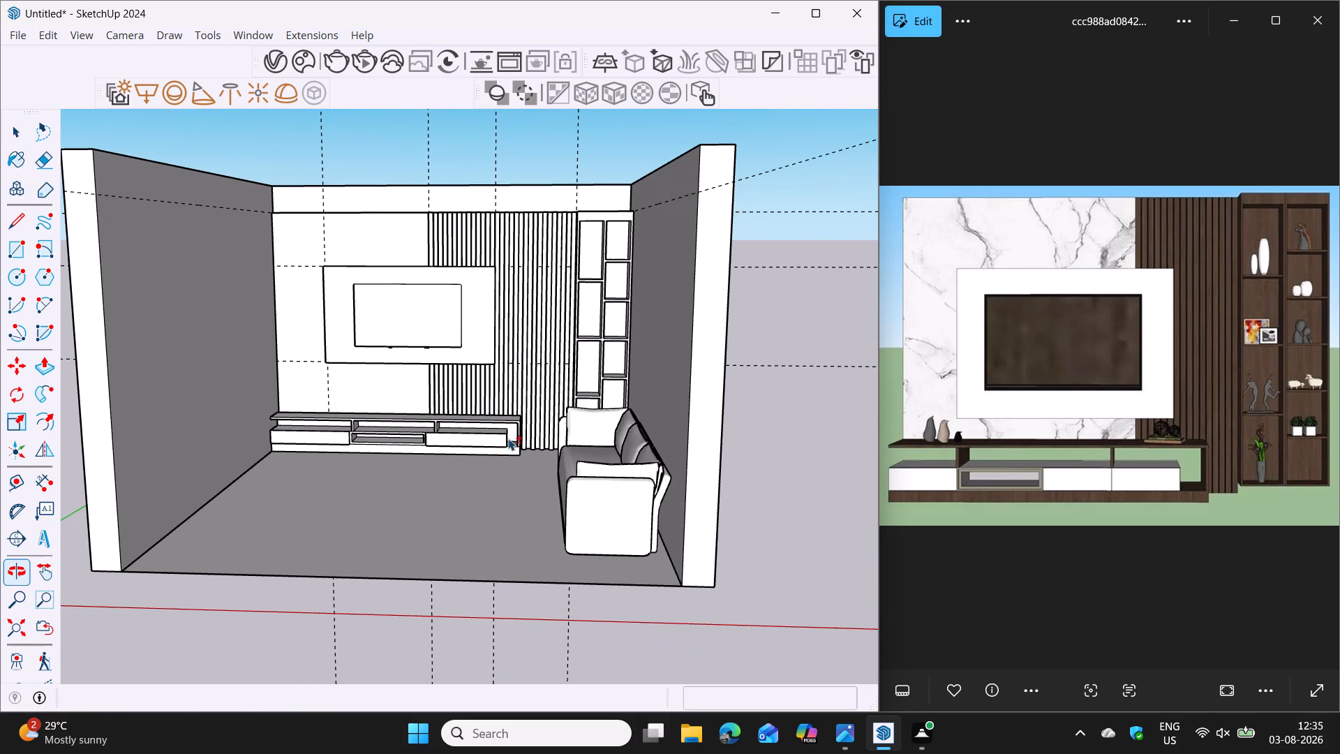
{"action": "middle_click_drag", "start_coordinate": [479, 463], "coordinate": [512, 478]}
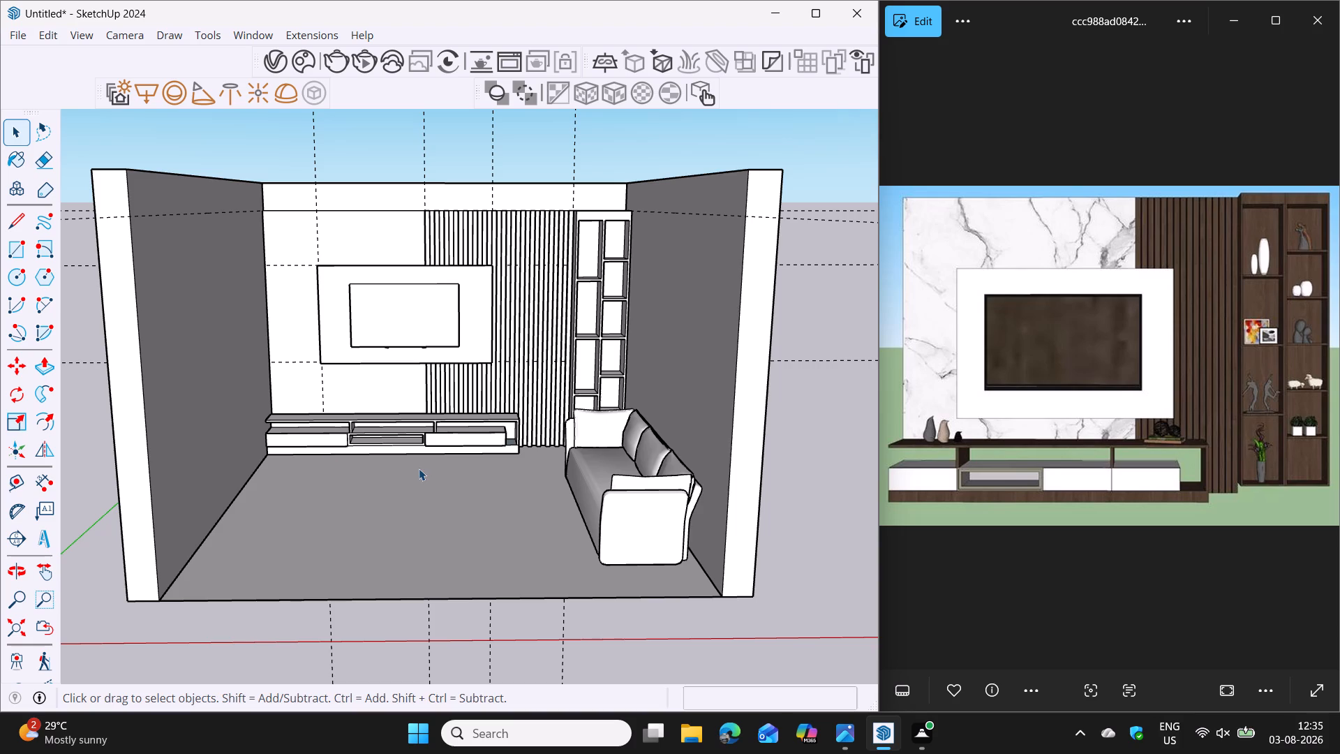
{"action": "middle_click_drag", "start_coordinate": [419, 468], "coordinate": [413, 480]}
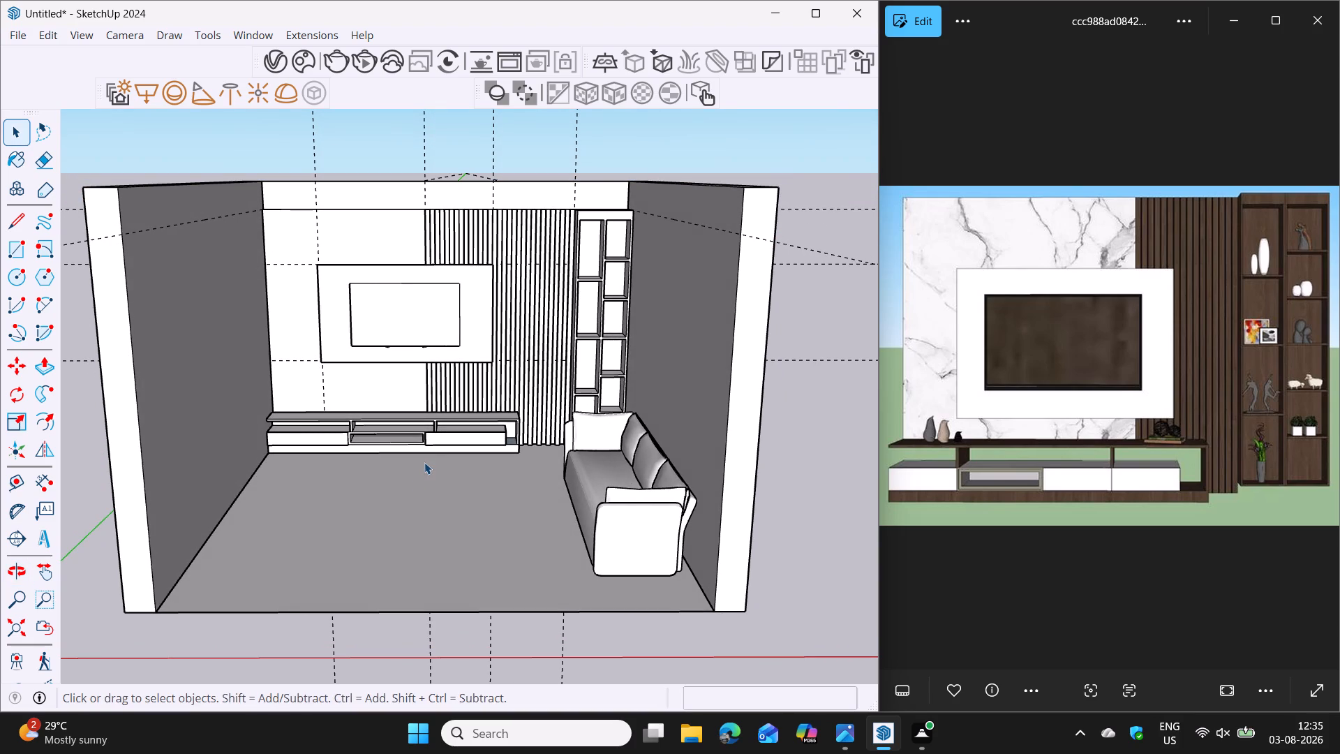
{"action": "scroll", "coordinate": [422, 467], "scroll_direction": "down", "scroll_amount": 1}
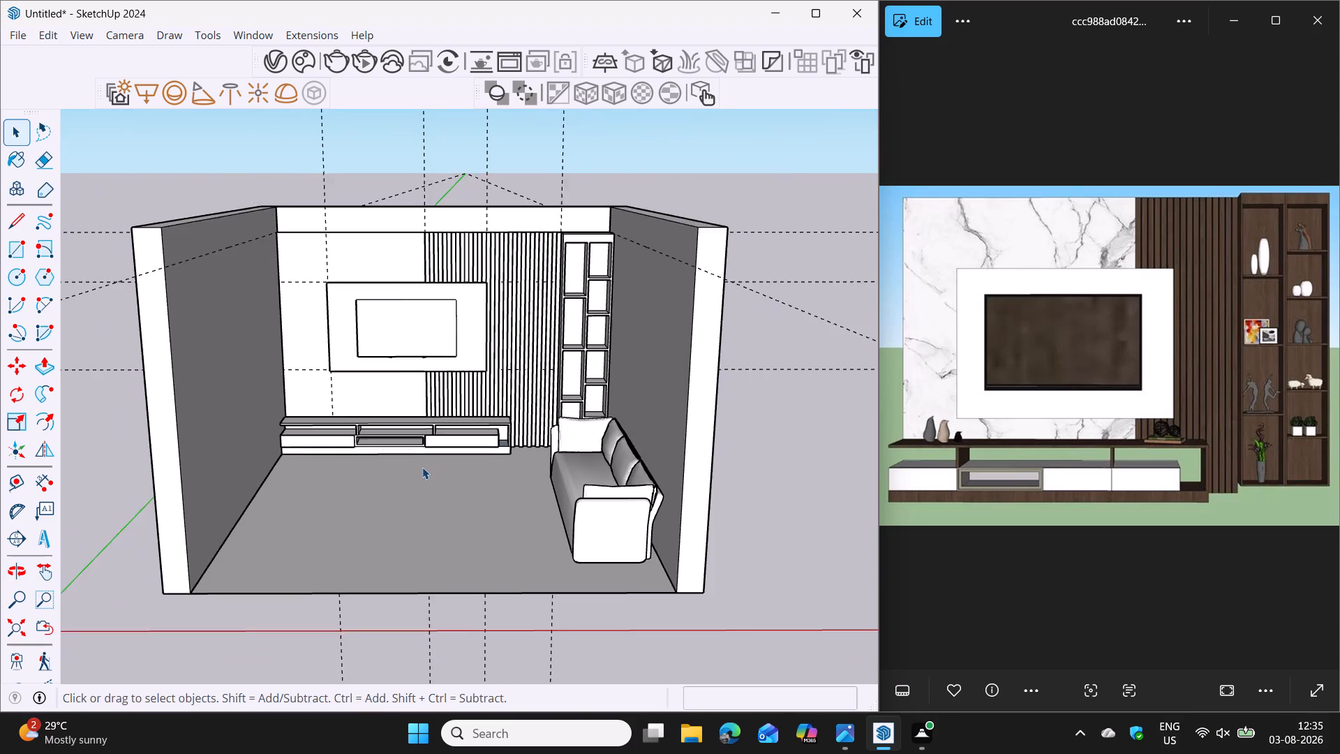
{"action": "scroll", "coordinate": [422, 467], "scroll_direction": "down", "scroll_amount": 1}
{"action": "middle_click_drag", "start_coordinate": [384, 478], "coordinate": [377, 476], "text": "shift"}
{"action": "middle_click_drag", "start_coordinate": [377, 476], "coordinate": [385, 476]}
{"action": "scroll", "coordinate": [322, 425], "scroll_direction": "up", "scroll_amount": 2}
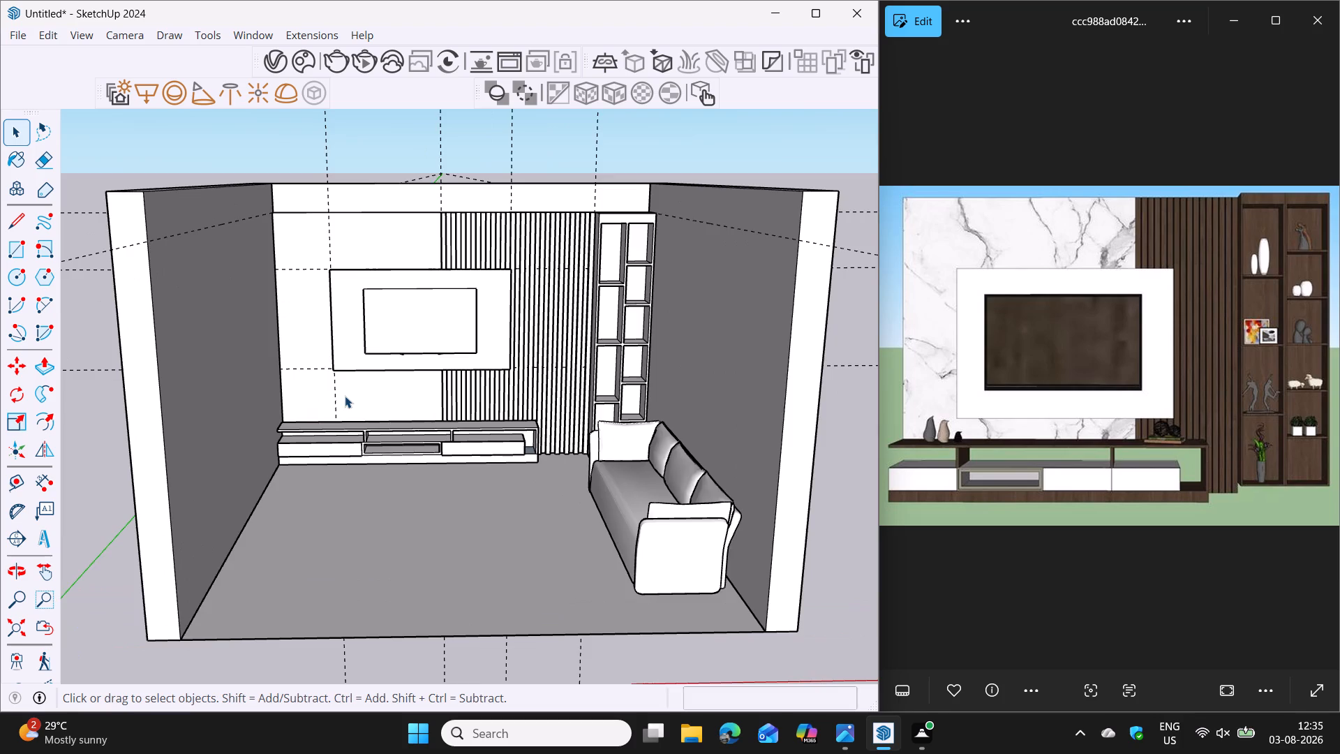
{"action": "scroll", "coordinate": [345, 396], "scroll_direction": "down", "scroll_amount": 2}
{"action": "middle_click_drag", "start_coordinate": [349, 402], "coordinate": [322, 405], "text": "shift"}
{"action": "middle_click", "coordinate": [326, 434]}
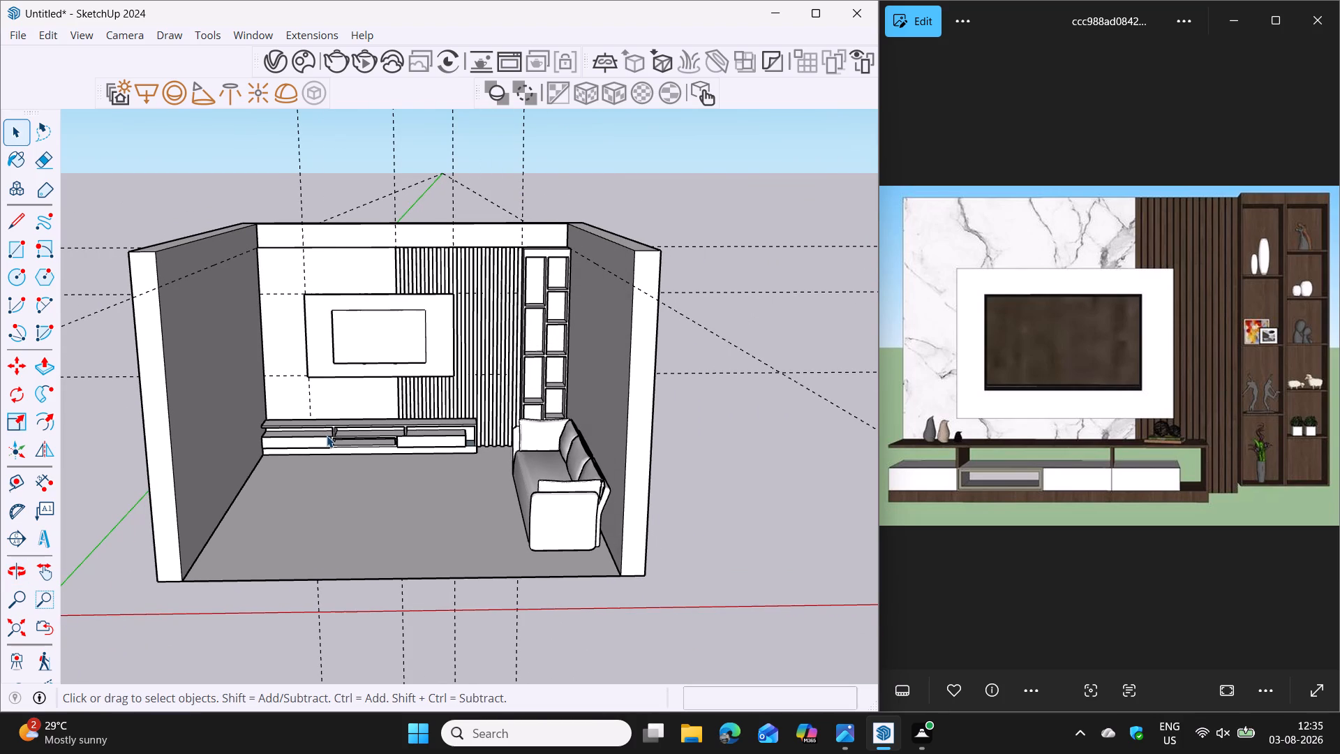
{"action": "middle_click_drag", "start_coordinate": [401, 470], "coordinate": [410, 471]}
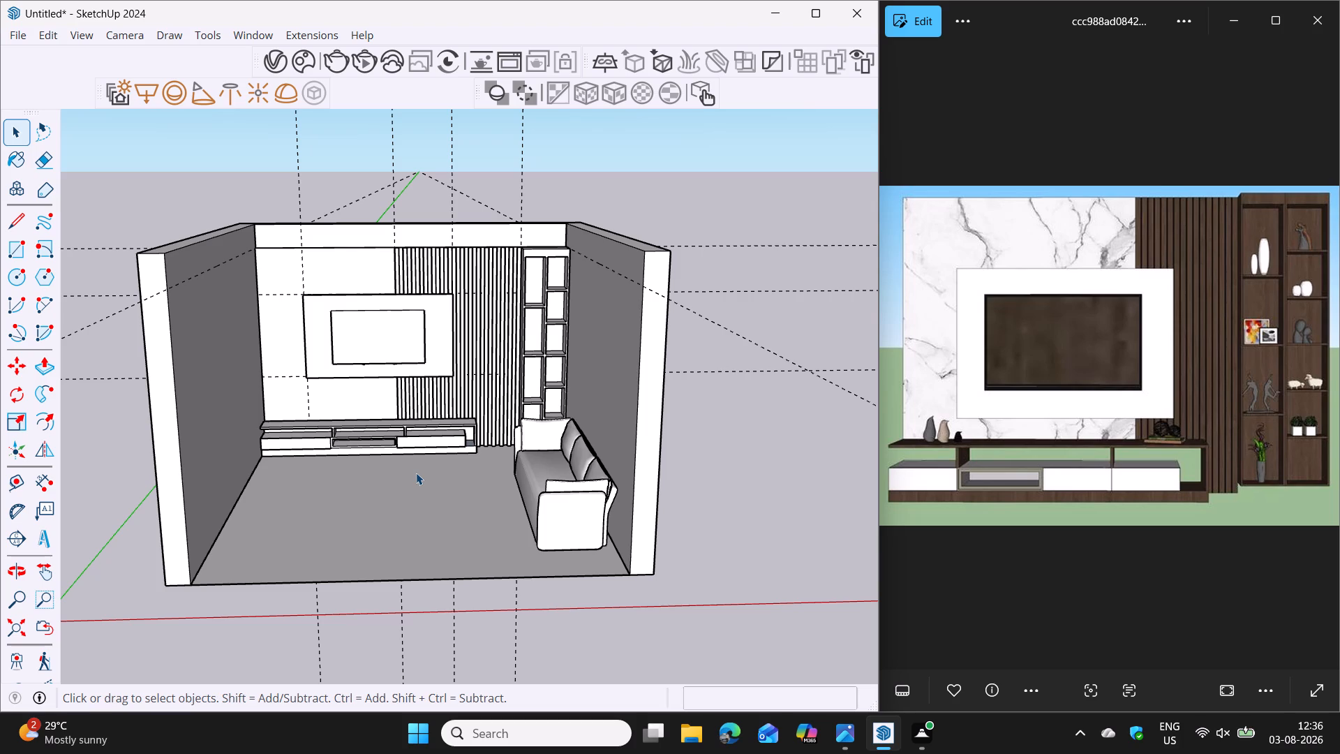
{"action": "middle_click_drag", "start_coordinate": [433, 484], "coordinate": [585, 497]}
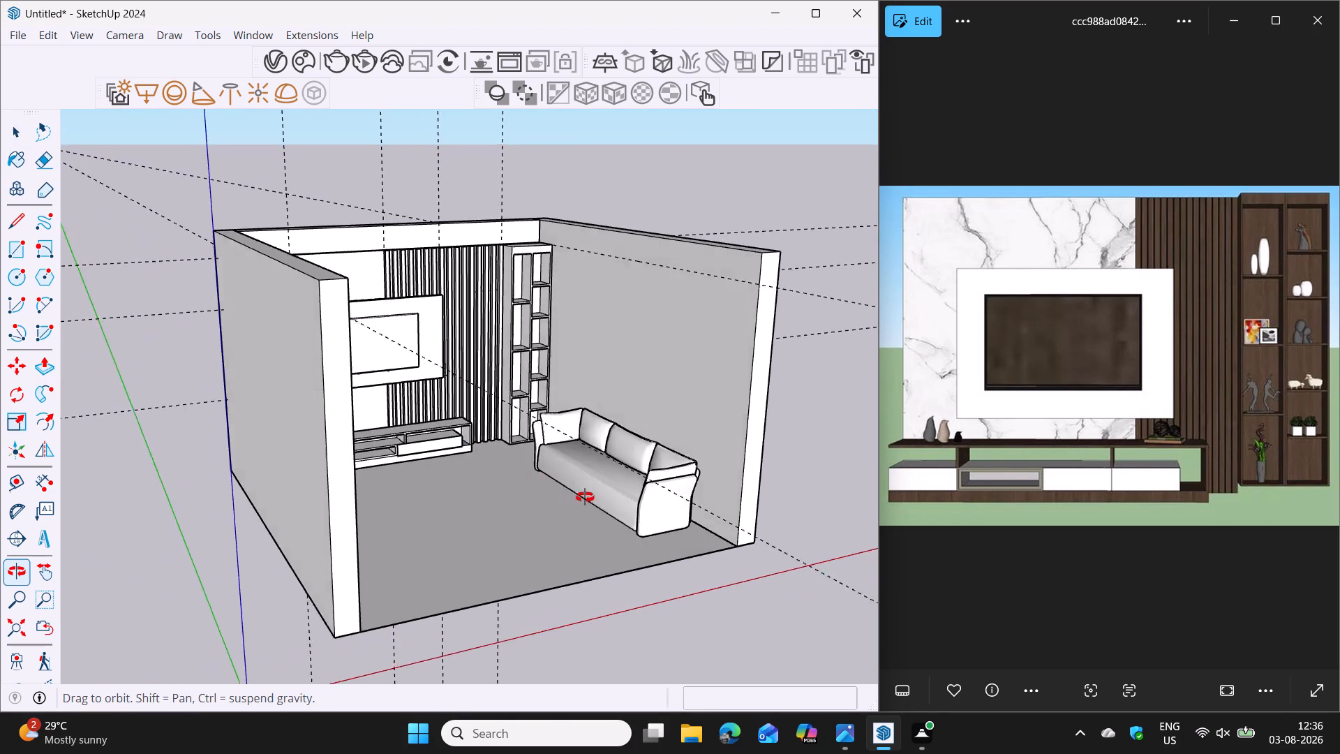
Examine the room layout from several angles, checking the sofa against the side wall, TV unit and open floor.
{"action": "middle_click_drag", "start_coordinate": [585, 497], "coordinate": [594, 504]}
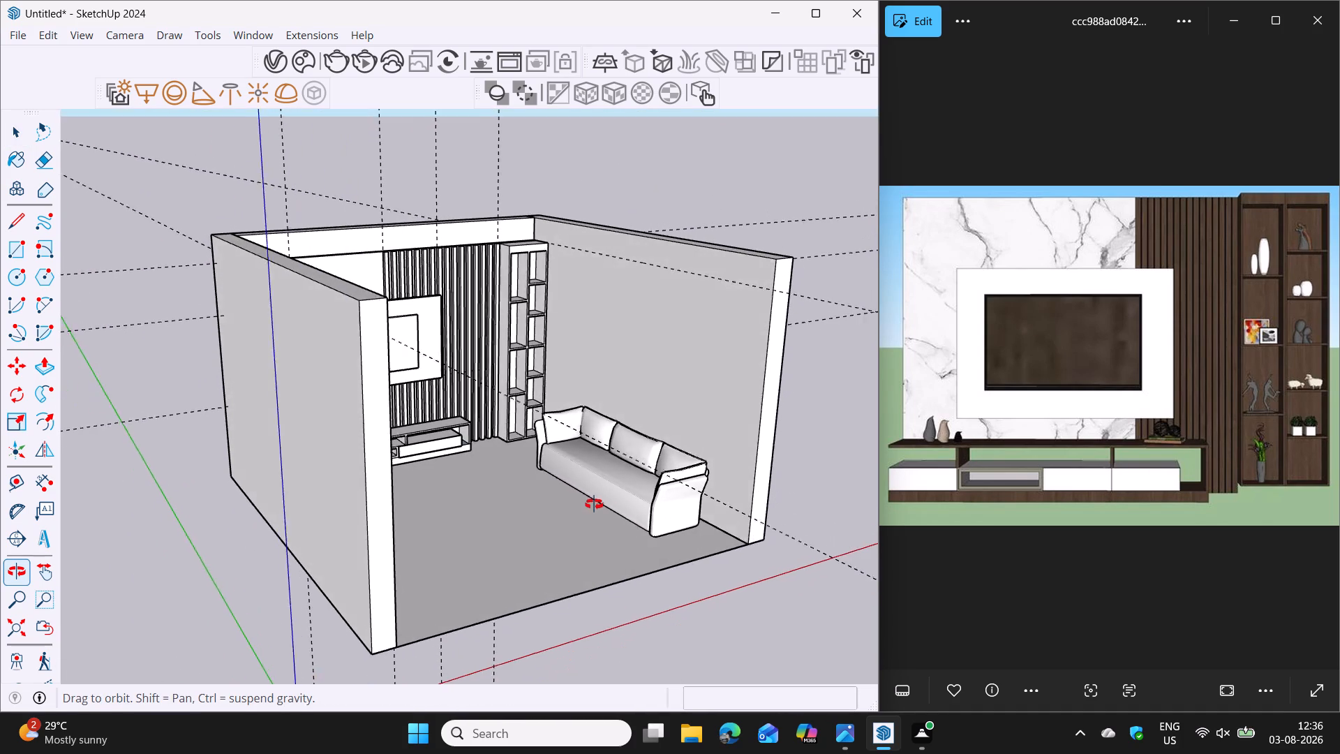
{"action": "middle_click_drag", "start_coordinate": [594, 504], "coordinate": [571, 494]}
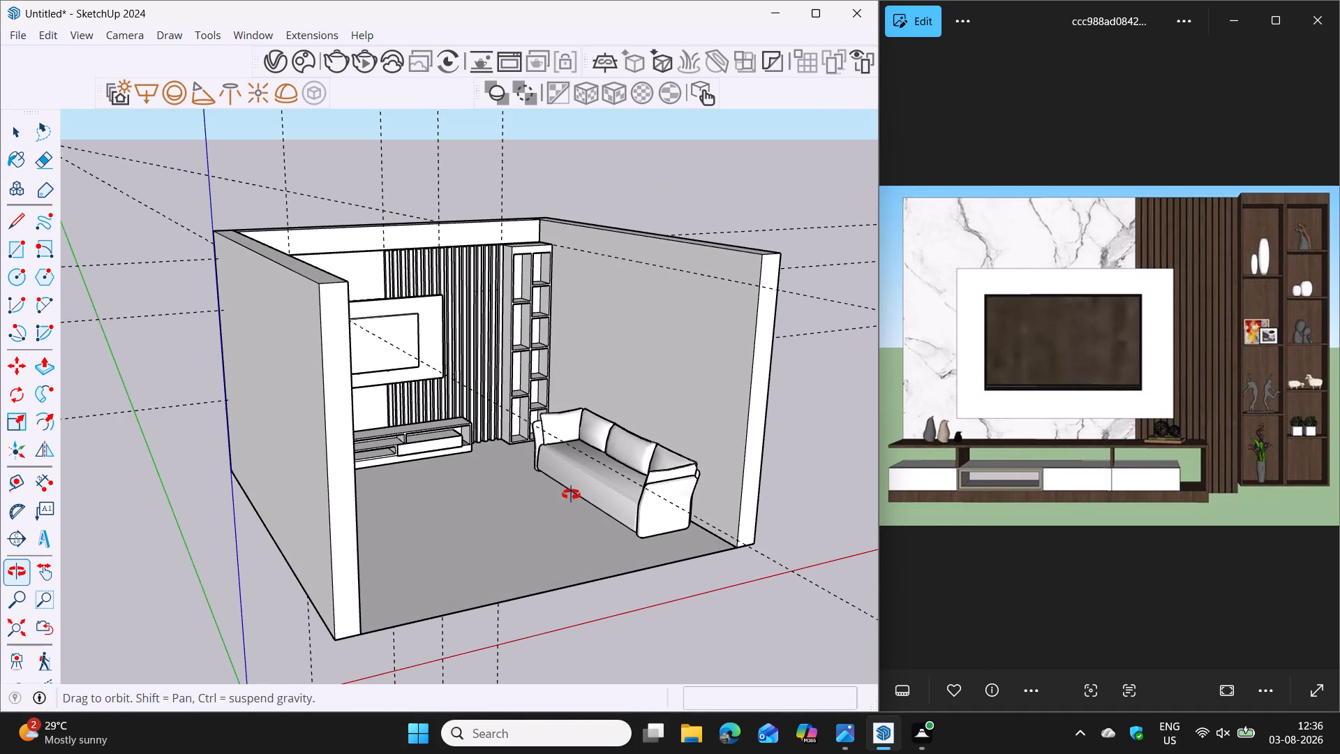
{"action": "middle_click_drag", "start_coordinate": [571, 494], "coordinate": [542, 536]}
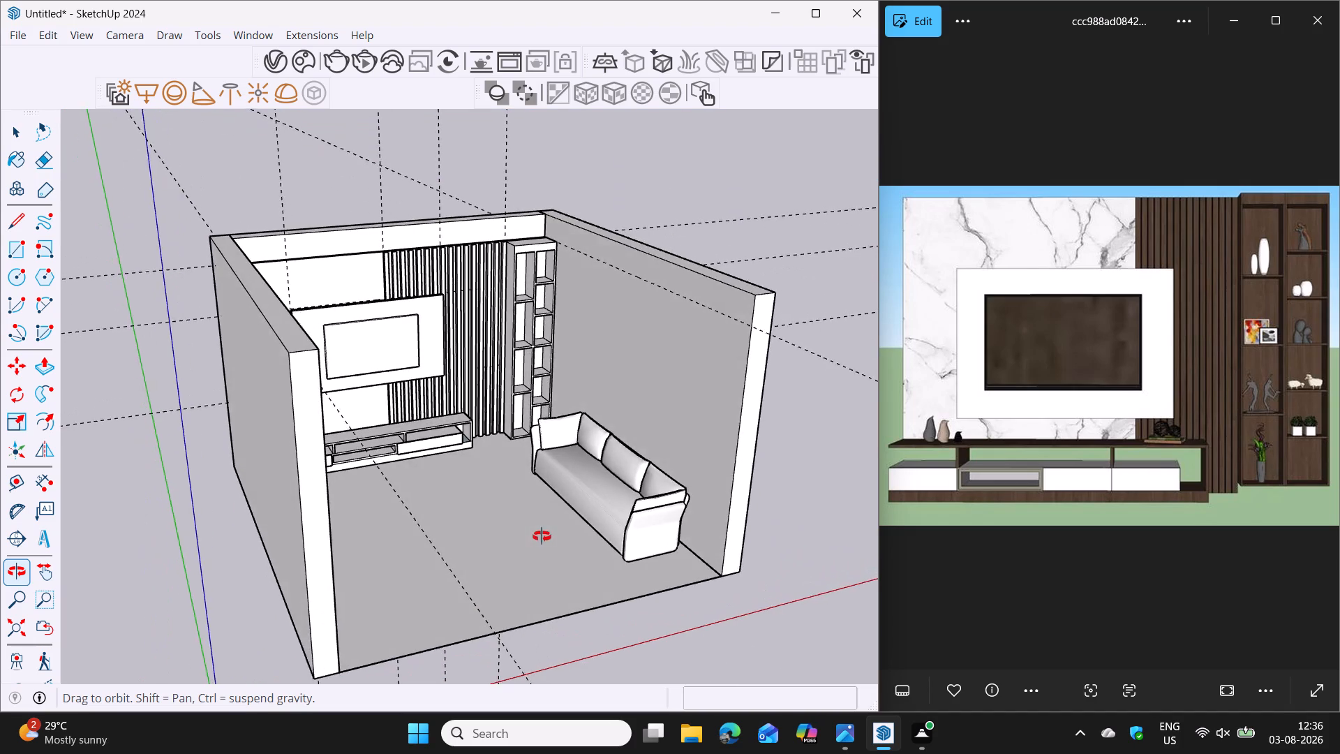
{"action": "middle_click_drag", "start_coordinate": [542, 536], "coordinate": [476, 554]}
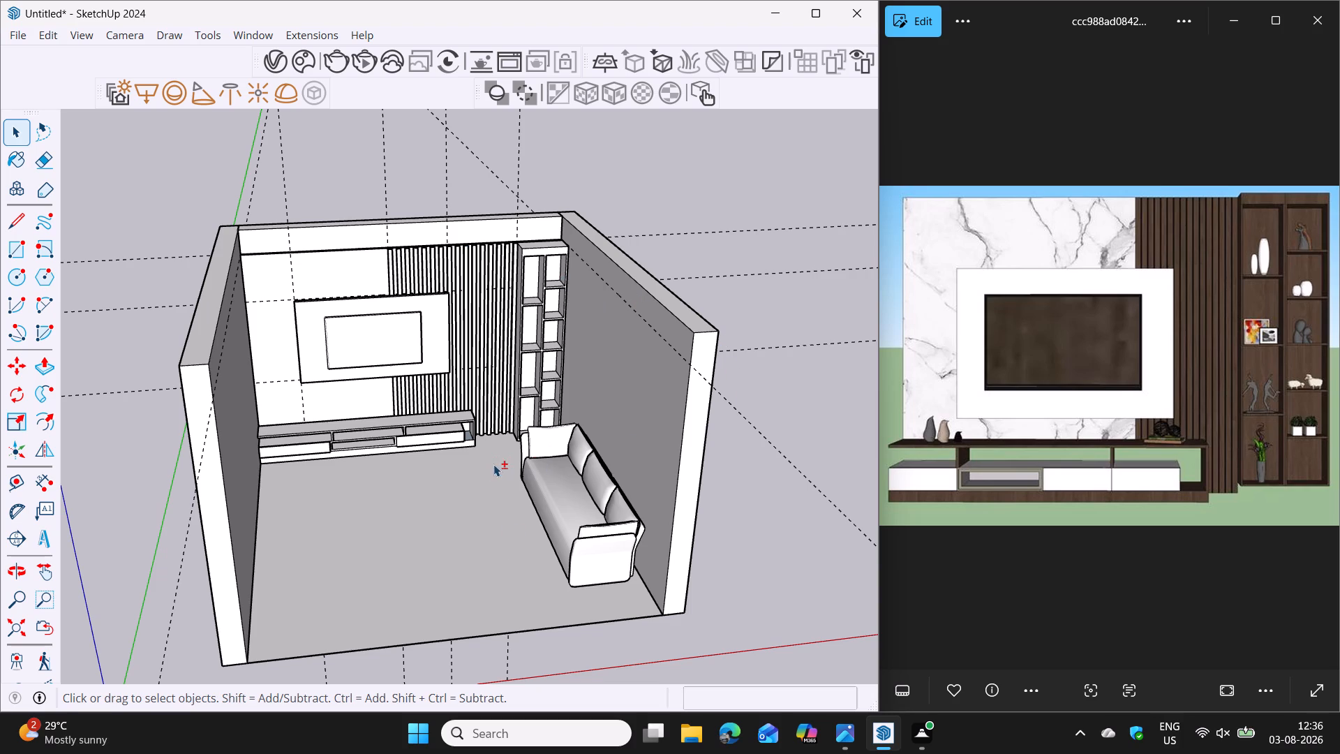
{"action": "middle_click_drag", "start_coordinate": [493, 464], "coordinate": [539, 436], "text": "shift"}
{"action": "middle_click_drag", "start_coordinate": [586, 435], "coordinate": [509, 445]}
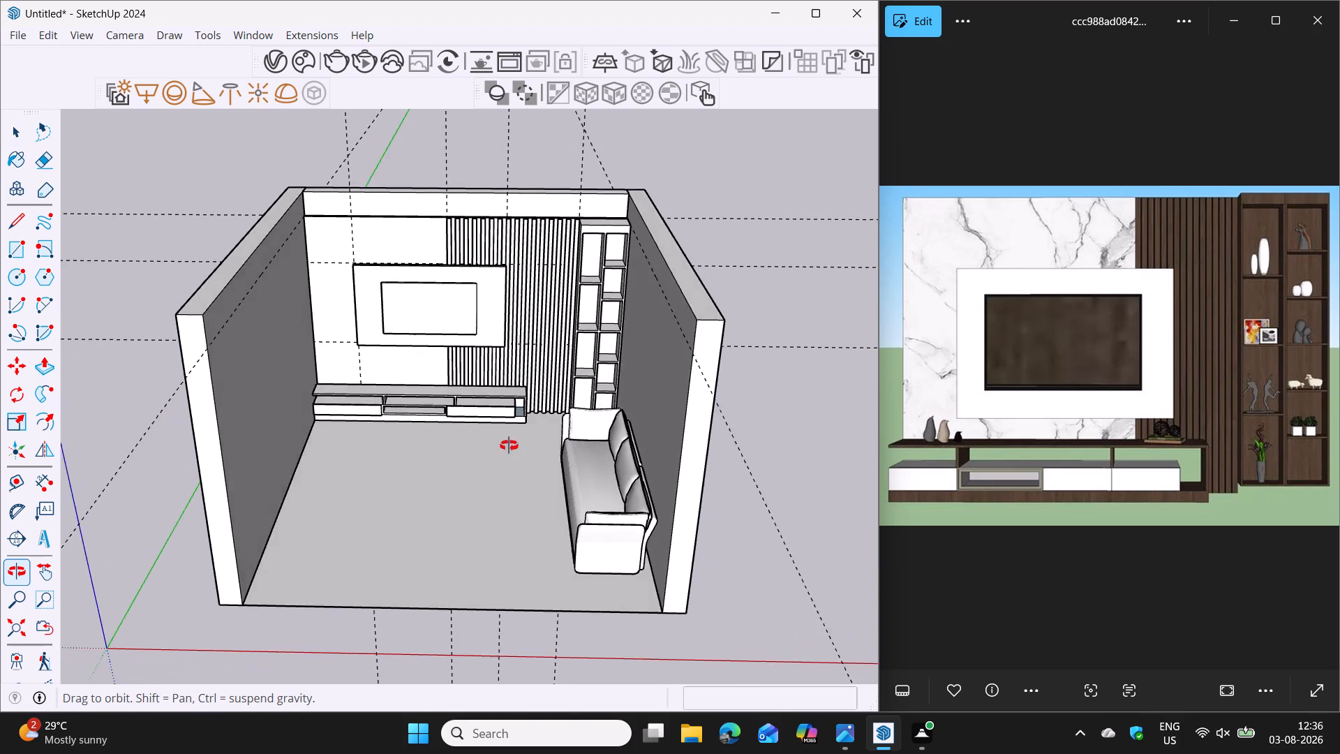
{"action": "middle_click_drag", "start_coordinate": [509, 445], "coordinate": [453, 454]}
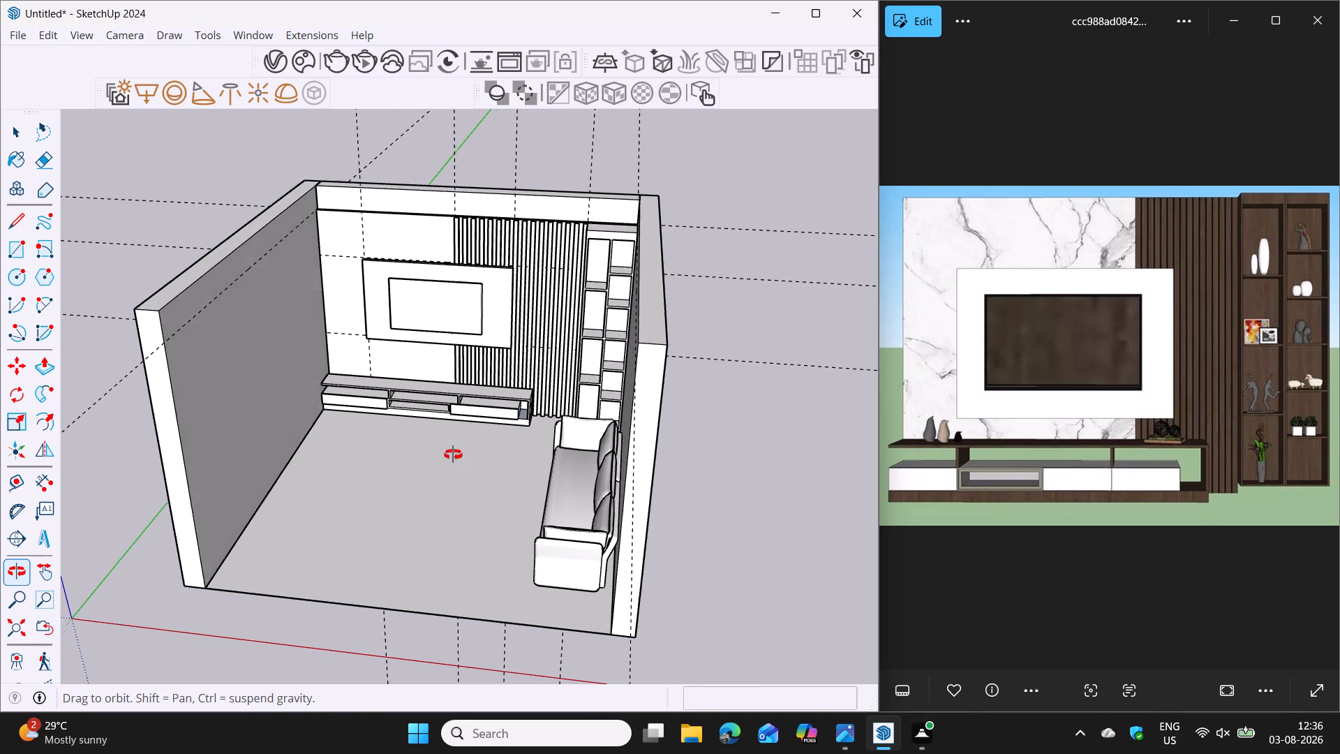
{"action": "middle_click_drag", "start_coordinate": [453, 454], "coordinate": [407, 458]}
{"action": "middle_click_drag", "start_coordinate": [414, 457], "coordinate": [479, 427], "text": "shift"}
{"action": "middle_click_drag", "start_coordinate": [502, 452], "coordinate": [636, 388]}
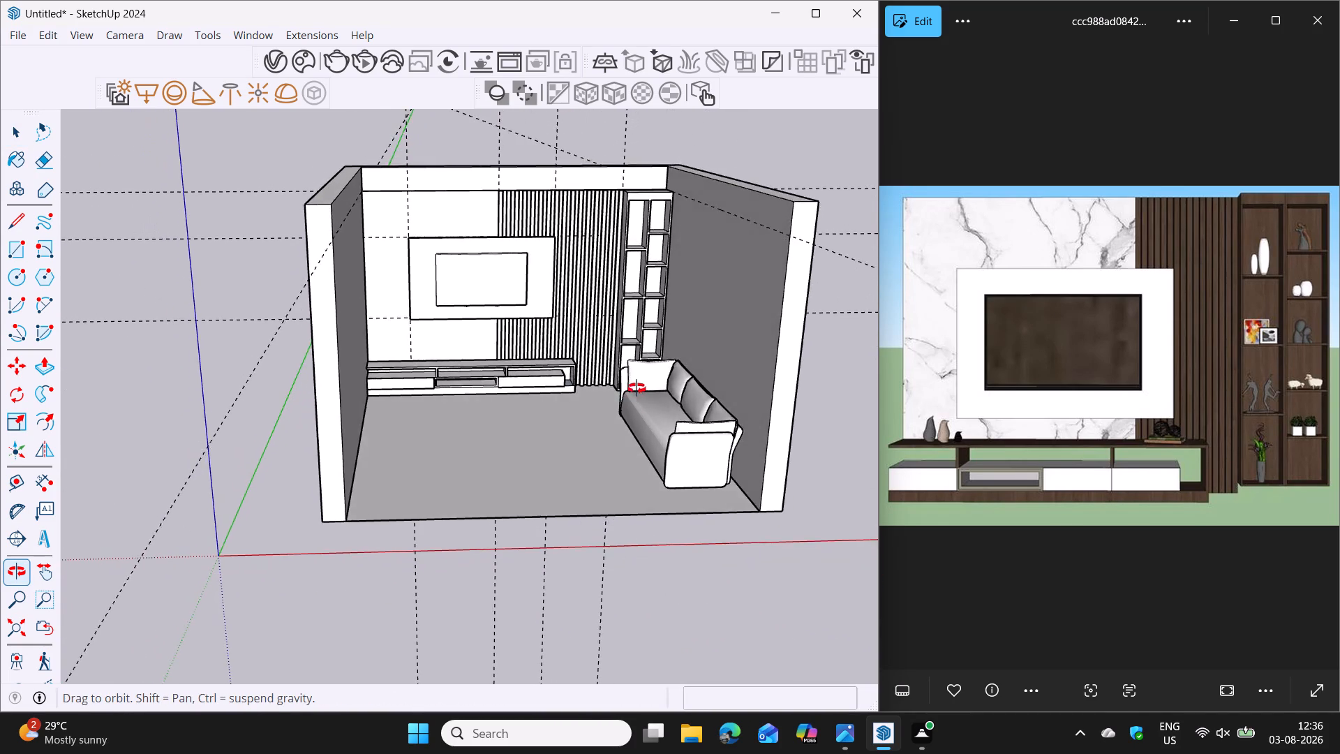
{"action": "middle_click_drag", "start_coordinate": [636, 388], "coordinate": [521, 416]}
{"action": "middle_click_drag", "start_coordinate": [438, 431], "coordinate": [479, 435]}
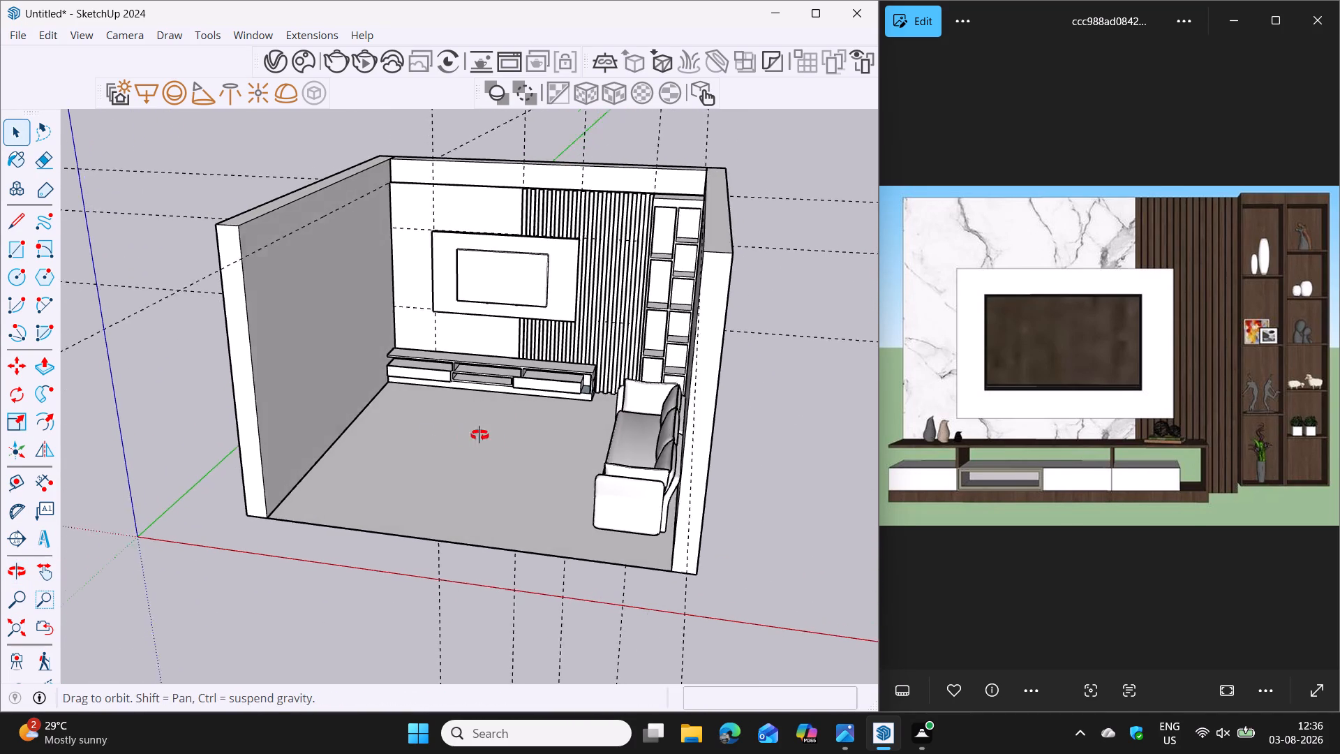
{"action": "middle_click_drag", "start_coordinate": [479, 435], "coordinate": [504, 434]}
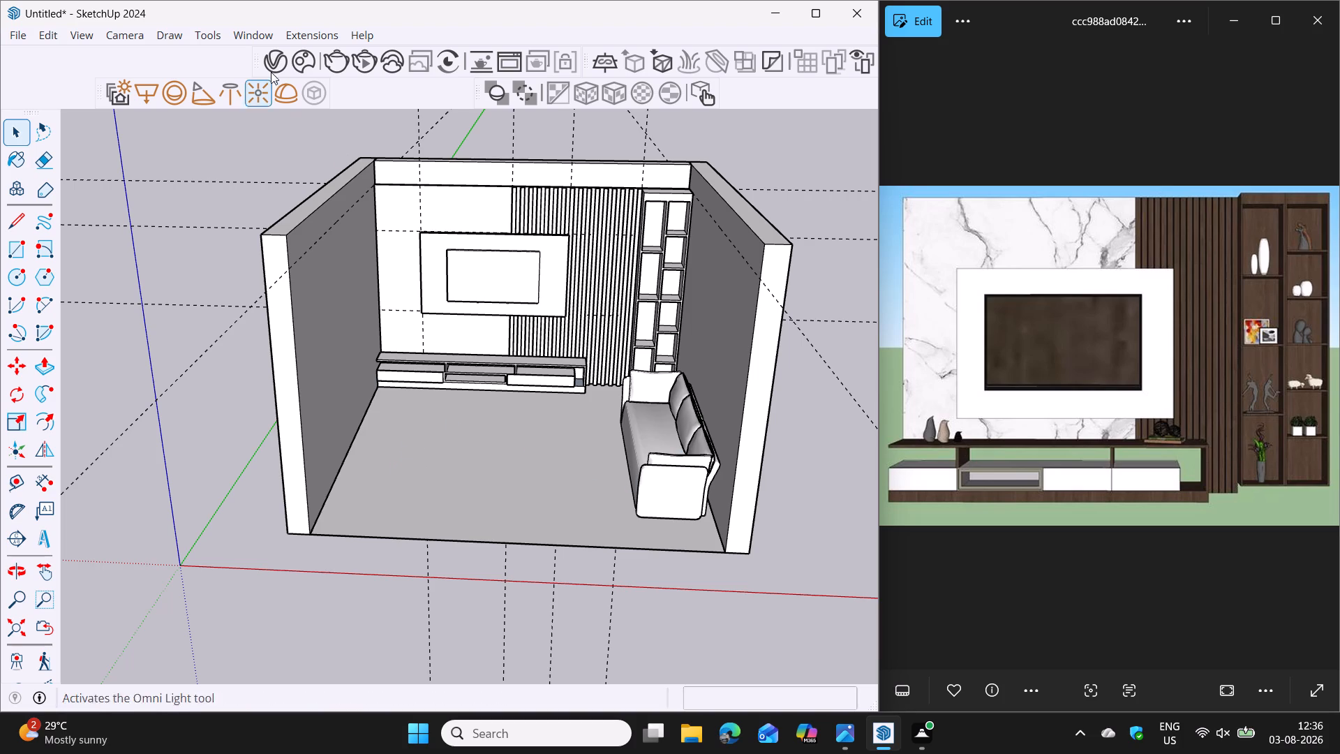
Open the Chaos Cosmos library and browse the sofa models for another piece of seating for the living room.
{"action": "left_click", "coordinate": [302, 55]}
{"action": "scroll", "coordinate": [507, 461], "scroll_direction": "down", "scroll_amount": 3}
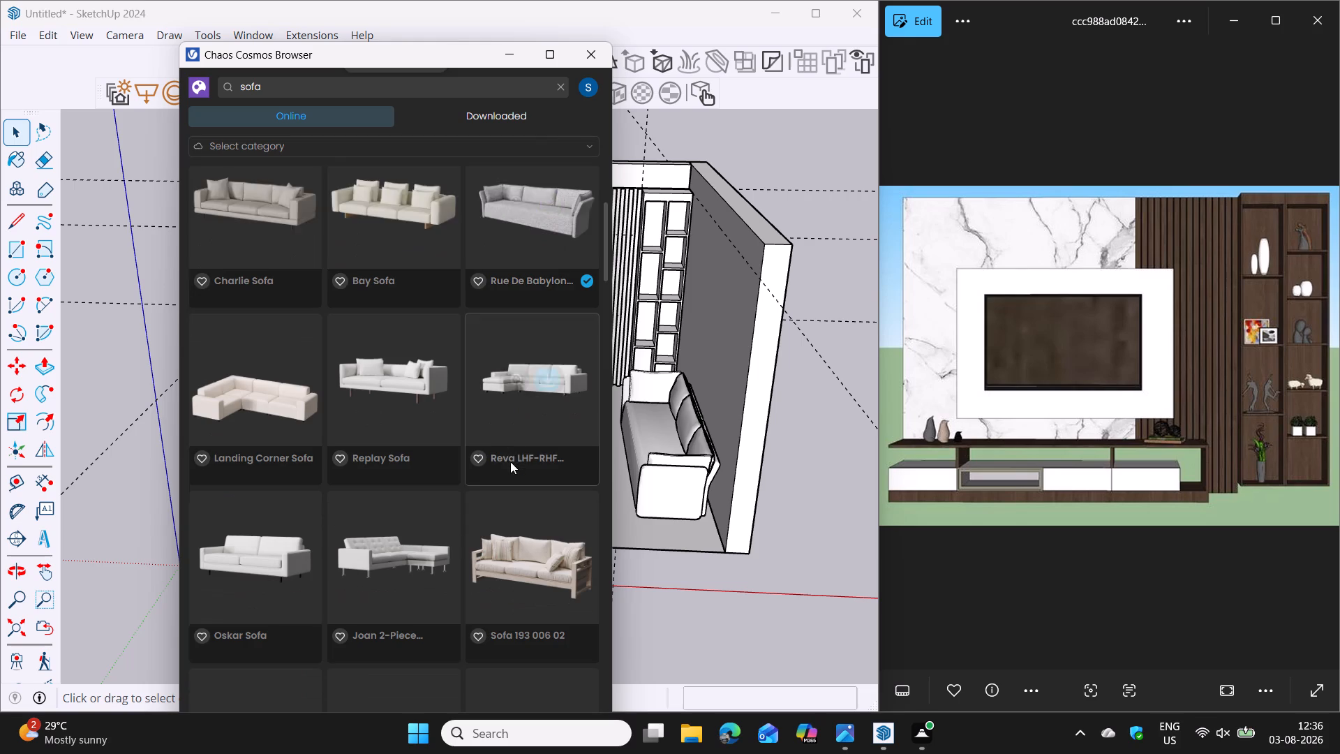
{"action": "scroll", "coordinate": [511, 461], "scroll_direction": "down", "scroll_amount": 5}
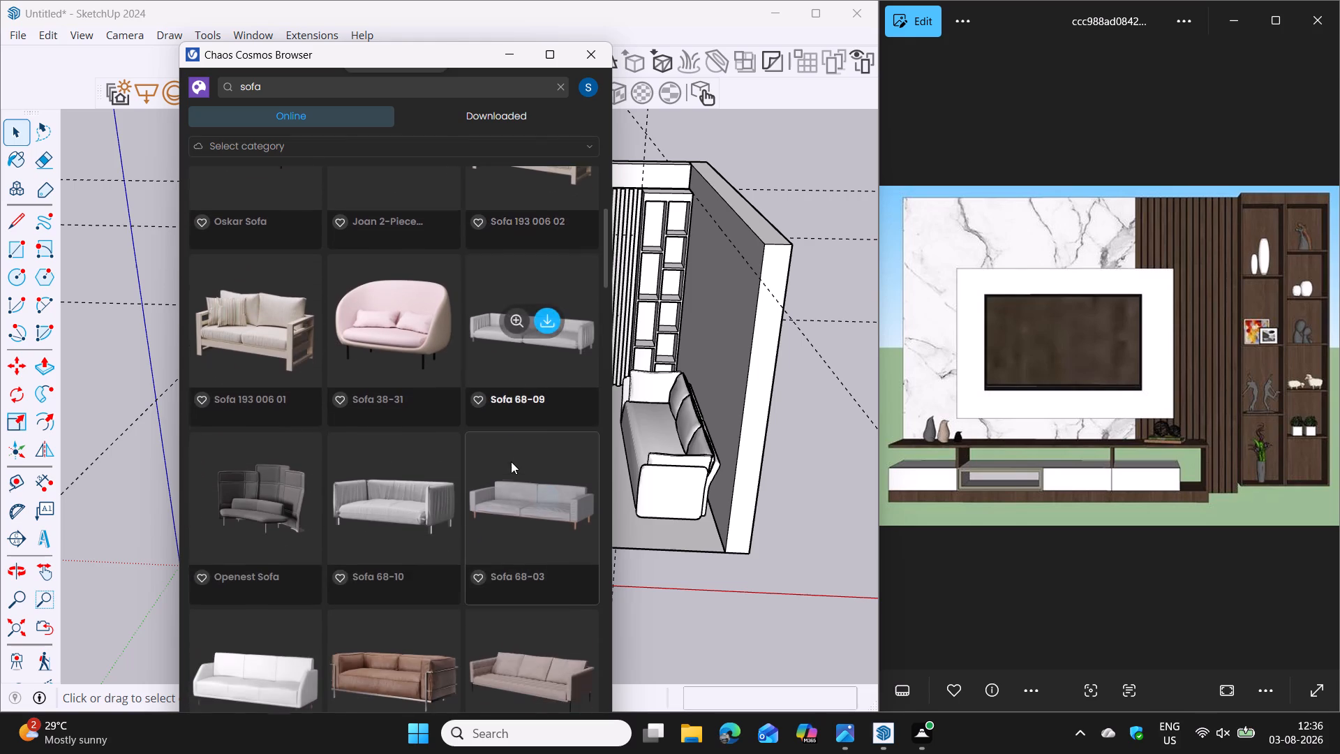
{"action": "scroll", "coordinate": [511, 461], "scroll_direction": "down", "scroll_amount": 5}
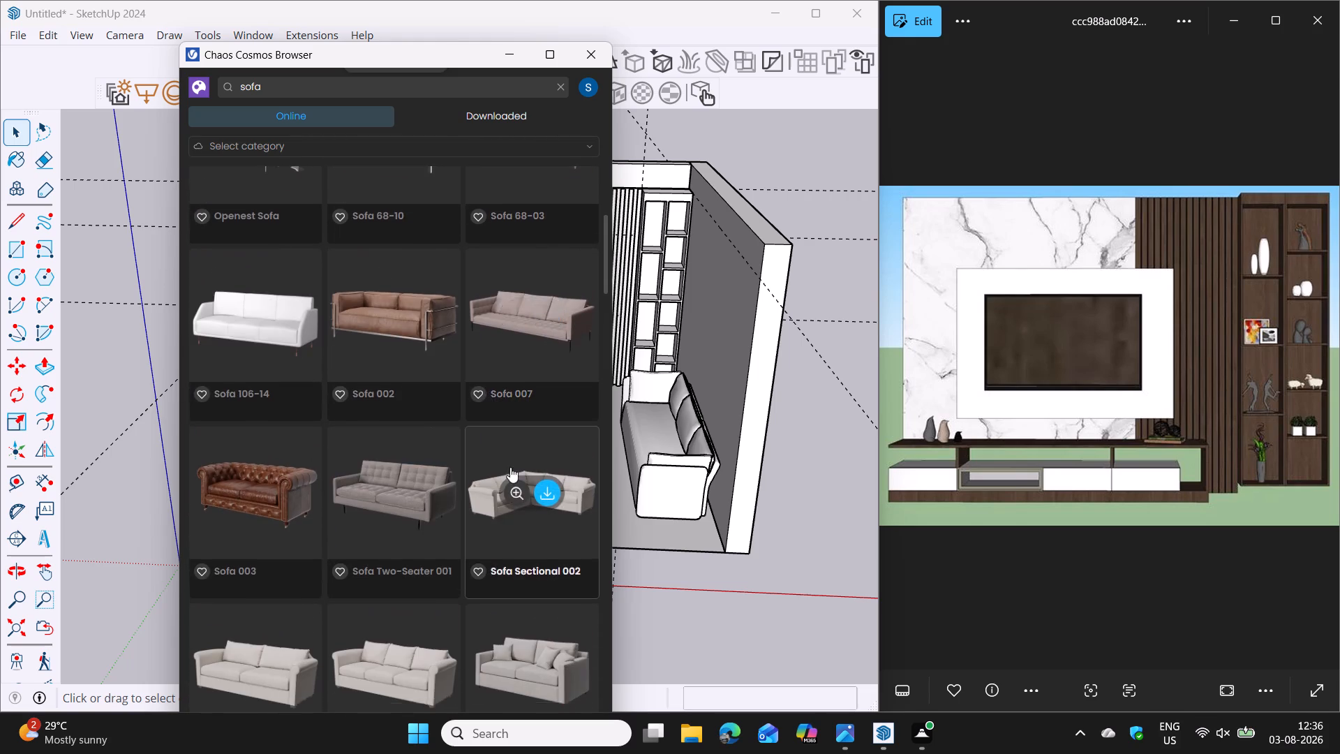
{"action": "scroll", "coordinate": [510, 467], "scroll_direction": "down", "scroll_amount": 4}
{"action": "scroll", "coordinate": [509, 468], "scroll_direction": "up", "scroll_amount": 2}
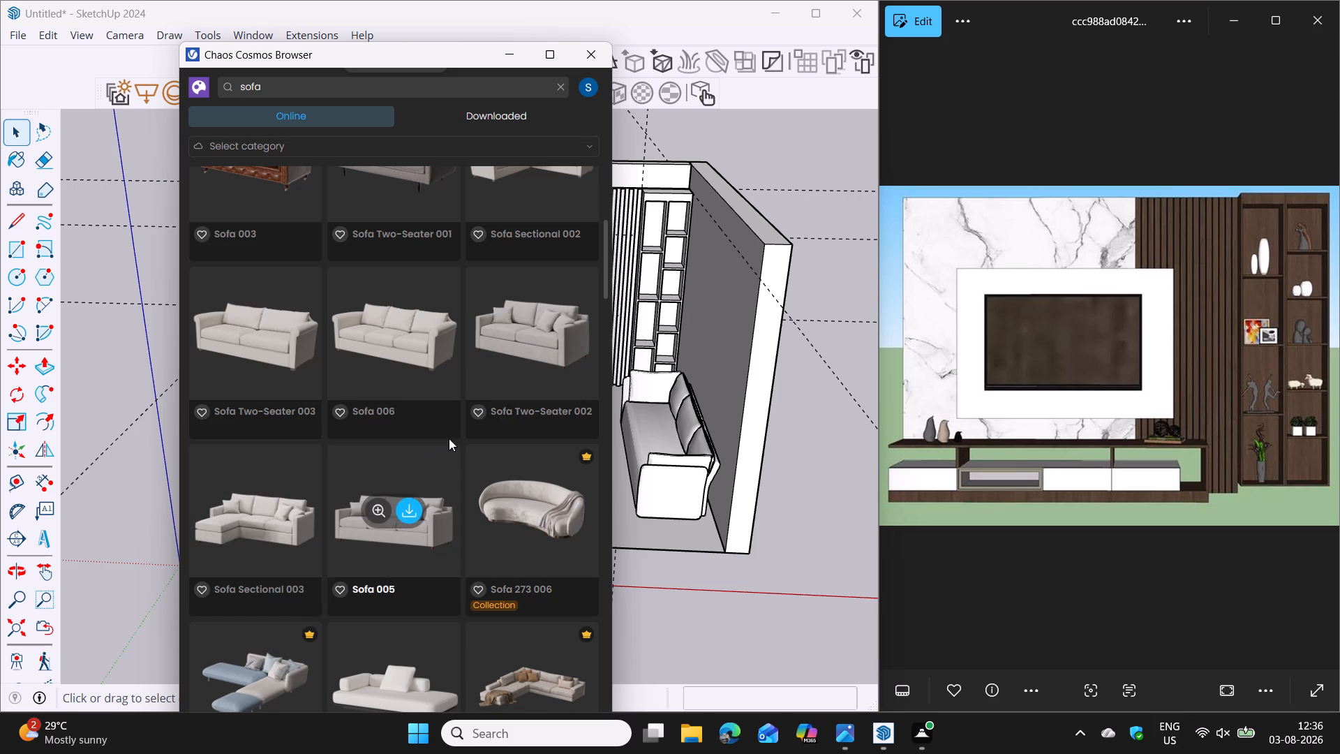
{"action": "scroll", "coordinate": [484, 428], "scroll_direction": "down", "scroll_amount": 7}
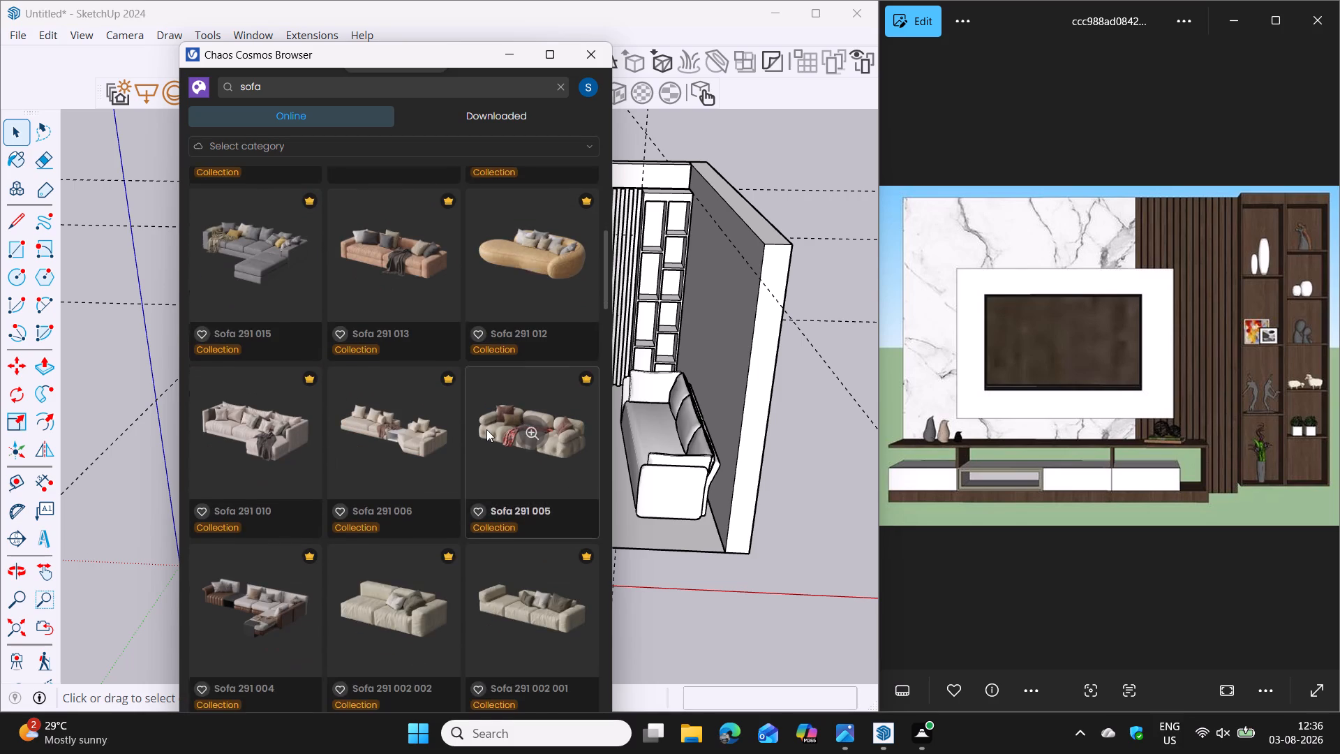
{"action": "scroll", "coordinate": [486, 429], "scroll_direction": "down", "scroll_amount": 10}
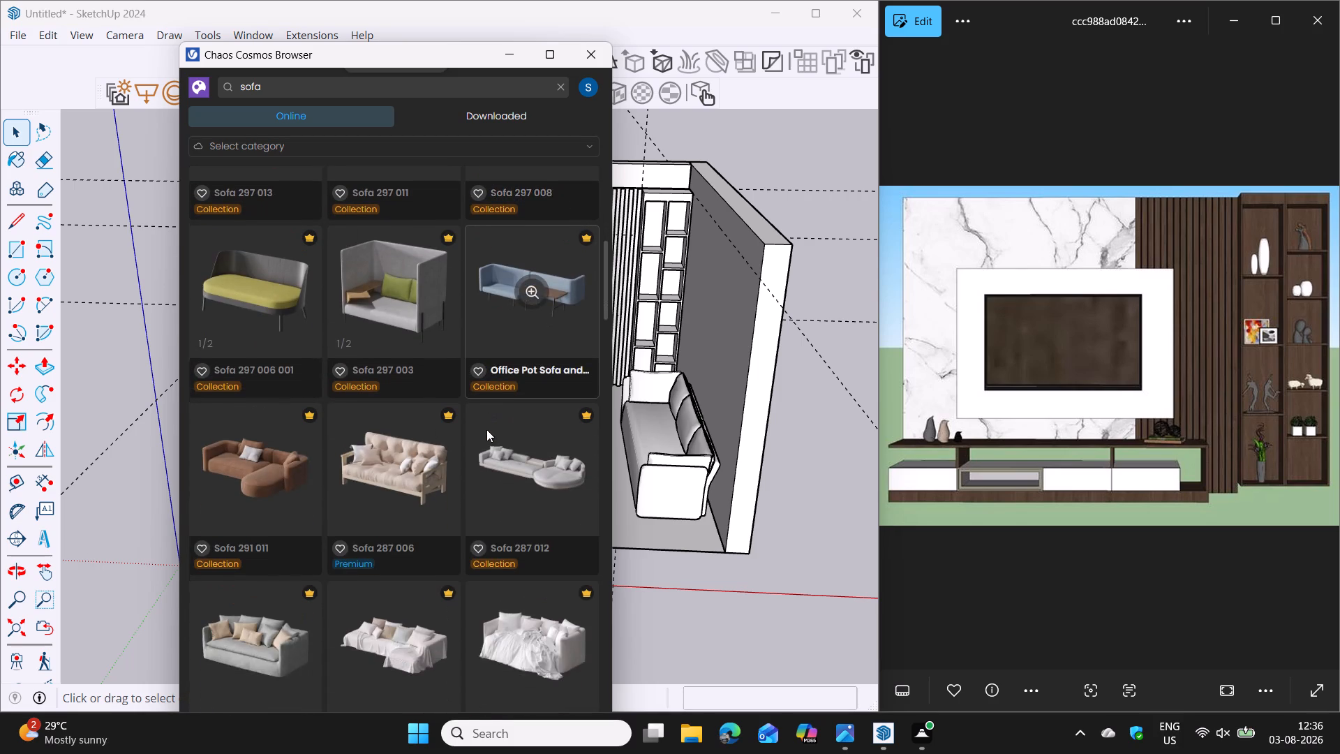
{"action": "scroll", "coordinate": [486, 429], "scroll_direction": "down", "scroll_amount": 6}
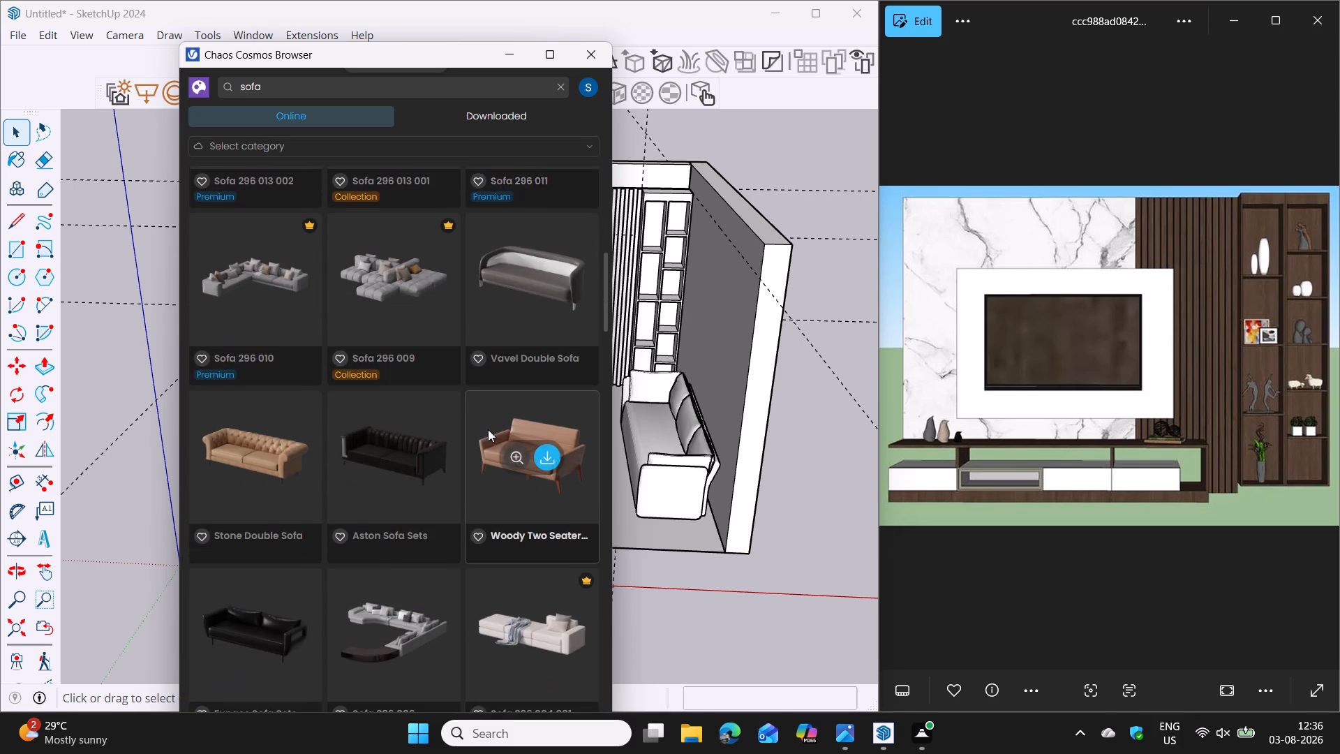
{"action": "scroll", "coordinate": [488, 429], "scroll_direction": "down", "scroll_amount": 6}
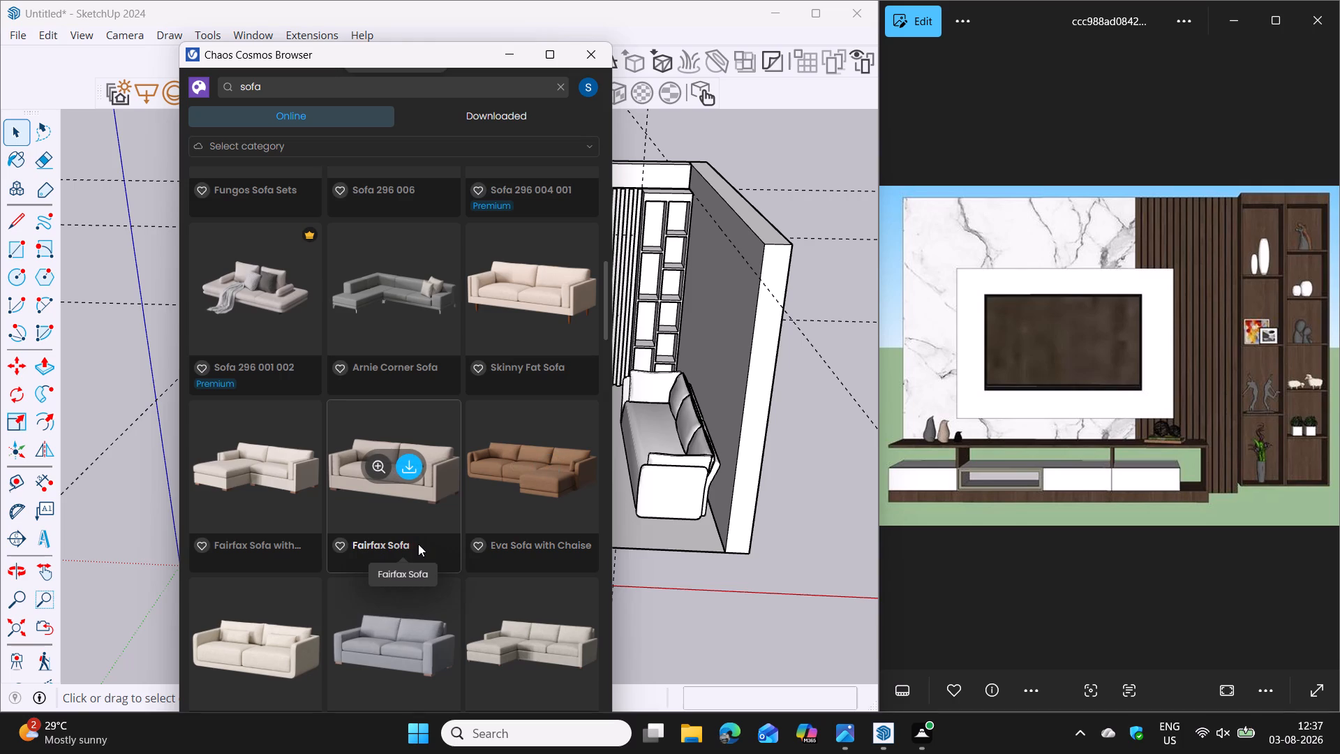
{"action": "scroll", "coordinate": [429, 540], "scroll_direction": "down", "scroll_amount": 1}
{"action": "scroll", "coordinate": [438, 538], "scroll_direction": "up", "scroll_amount": 1}
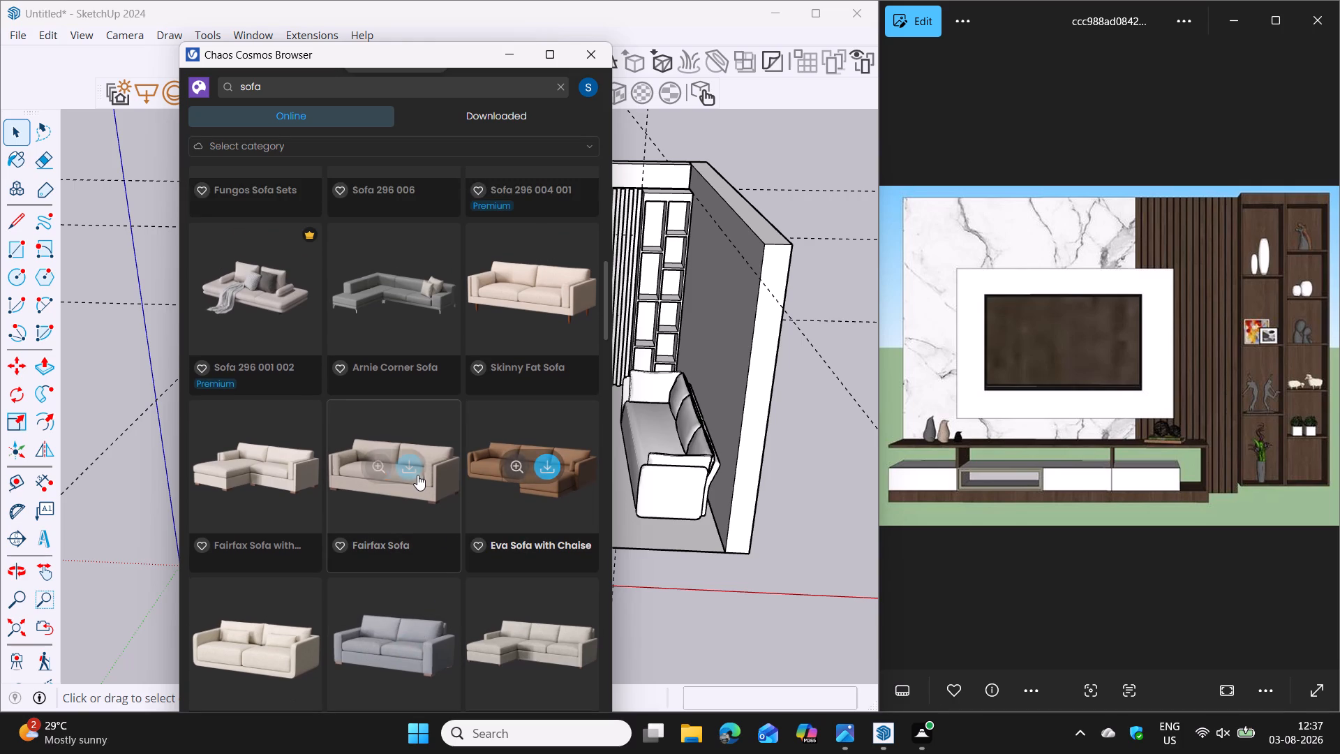
{"action": "scroll", "coordinate": [421, 473], "scroll_direction": "up", "scroll_amount": 1}
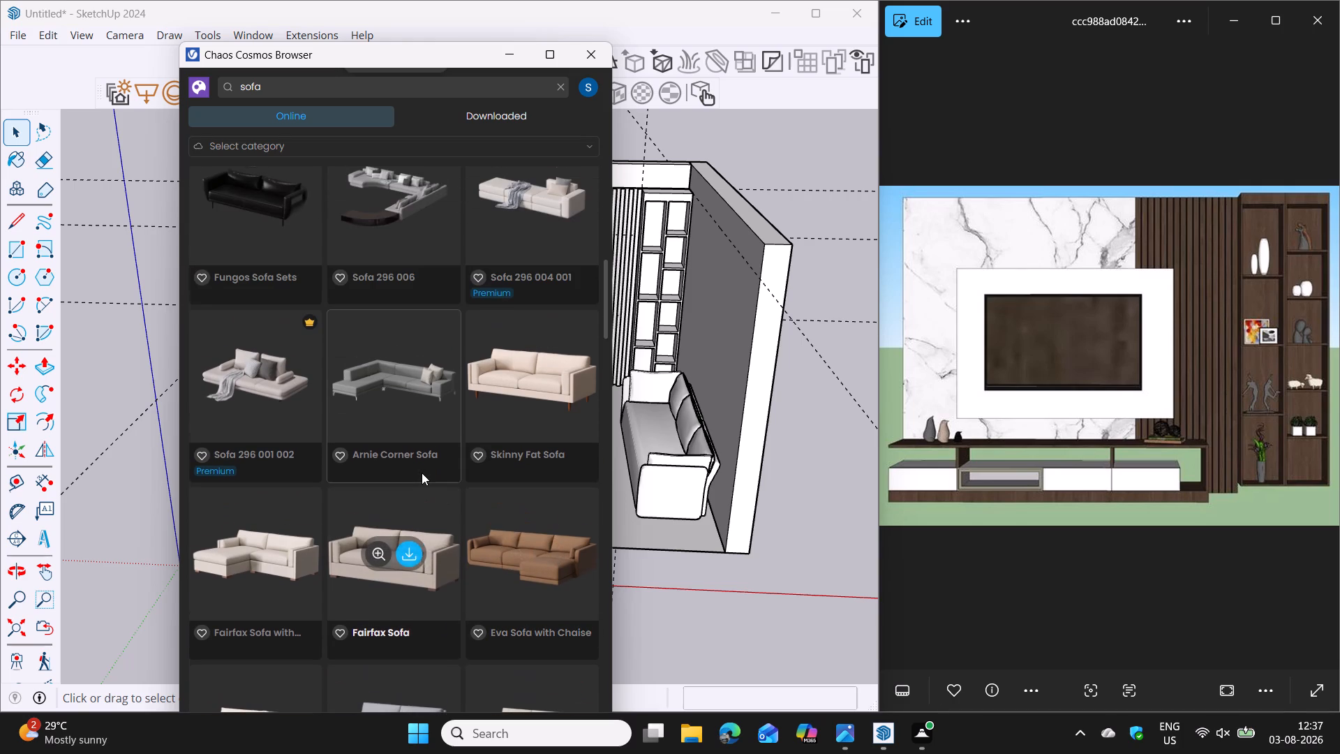
{"action": "scroll", "coordinate": [422, 473], "scroll_direction": "down", "scroll_amount": 6}
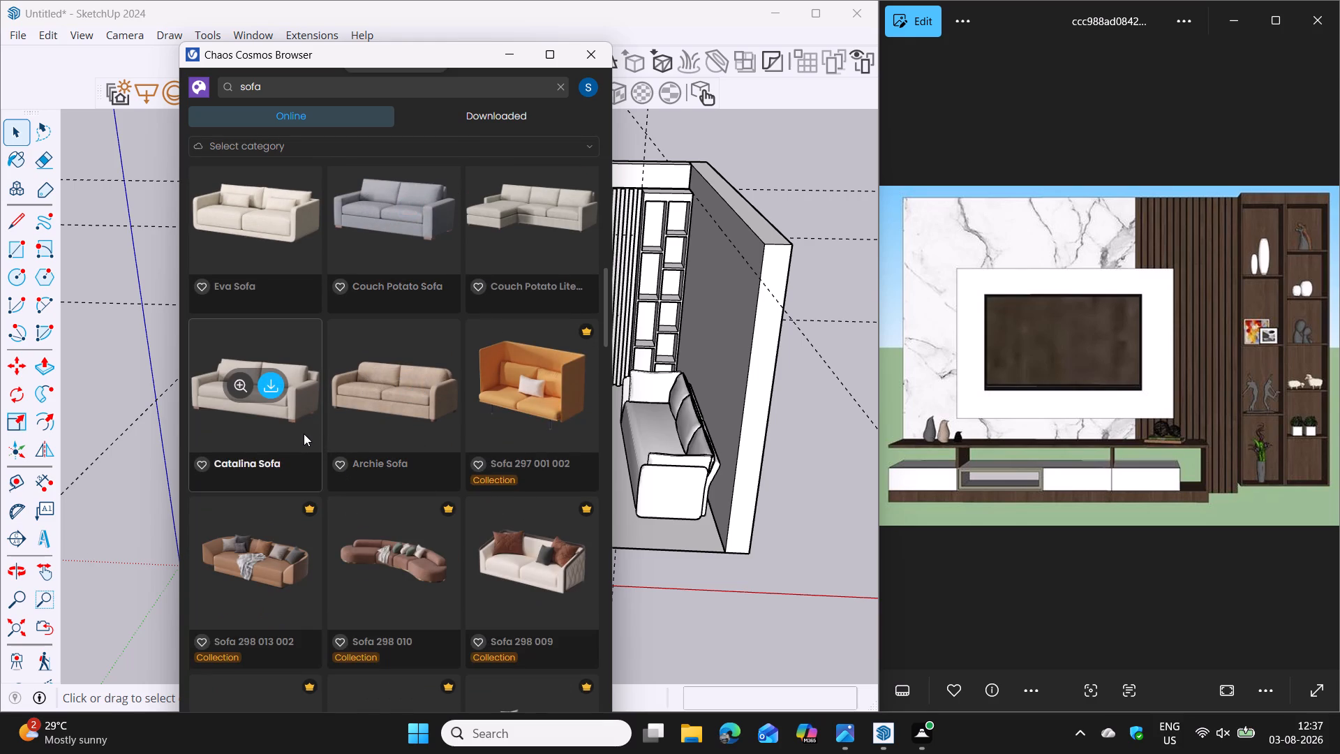
{"action": "scroll", "coordinate": [381, 419], "scroll_direction": "down", "scroll_amount": 4}
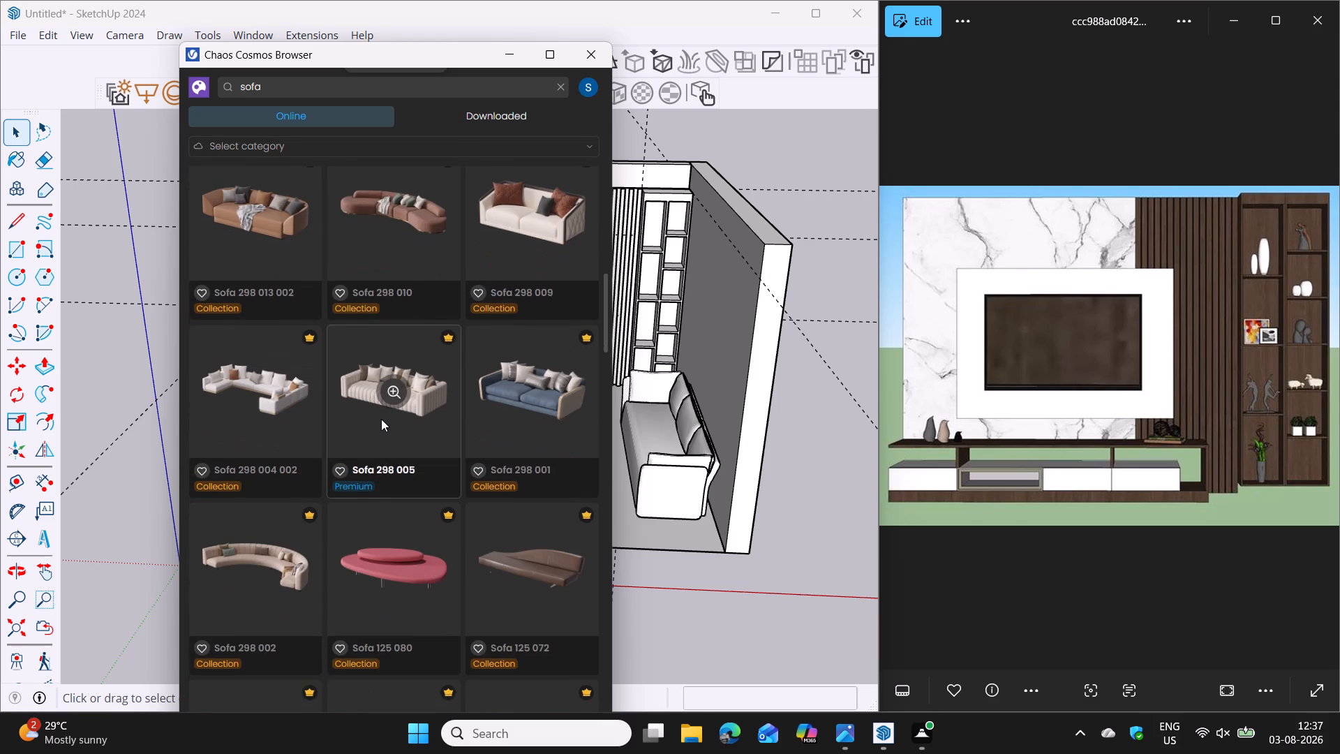
{"action": "scroll", "coordinate": [381, 419], "scroll_direction": "down", "scroll_amount": 4}
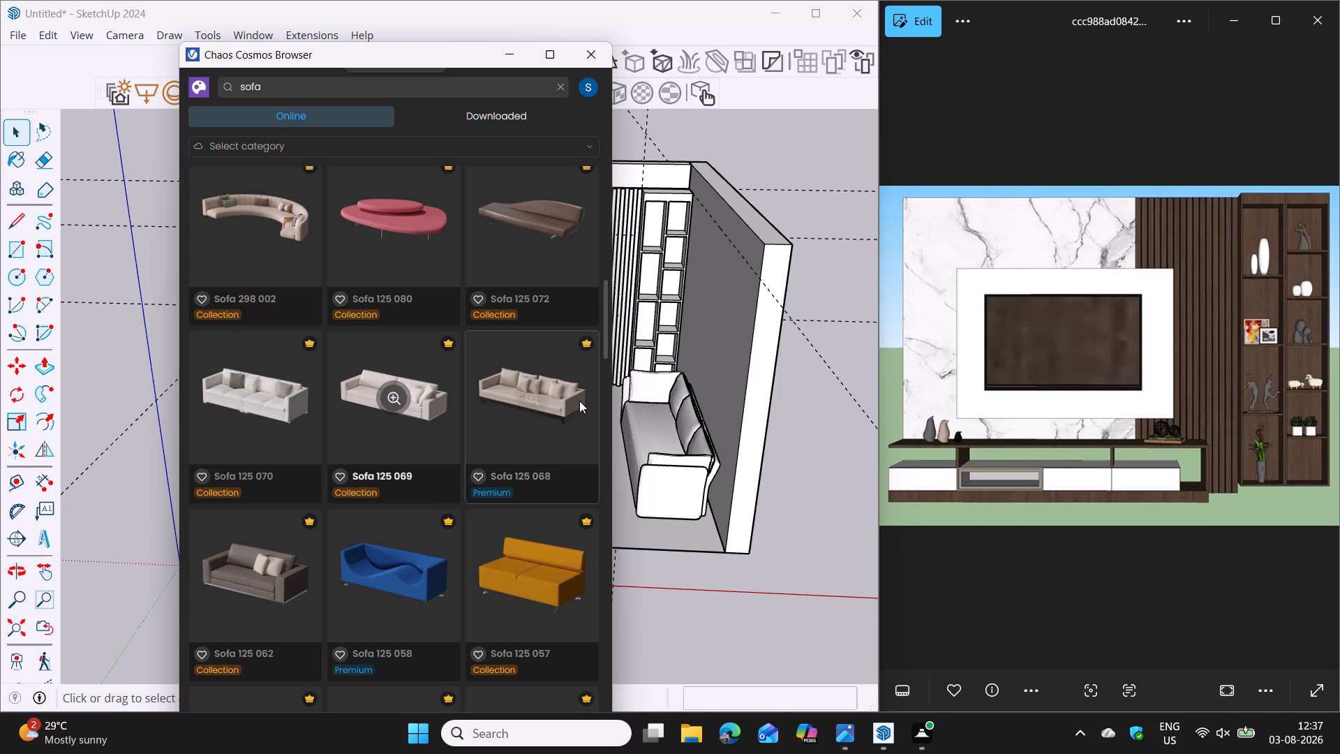
{"action": "scroll", "coordinate": [452, 453], "scroll_direction": "down", "scroll_amount": 8}
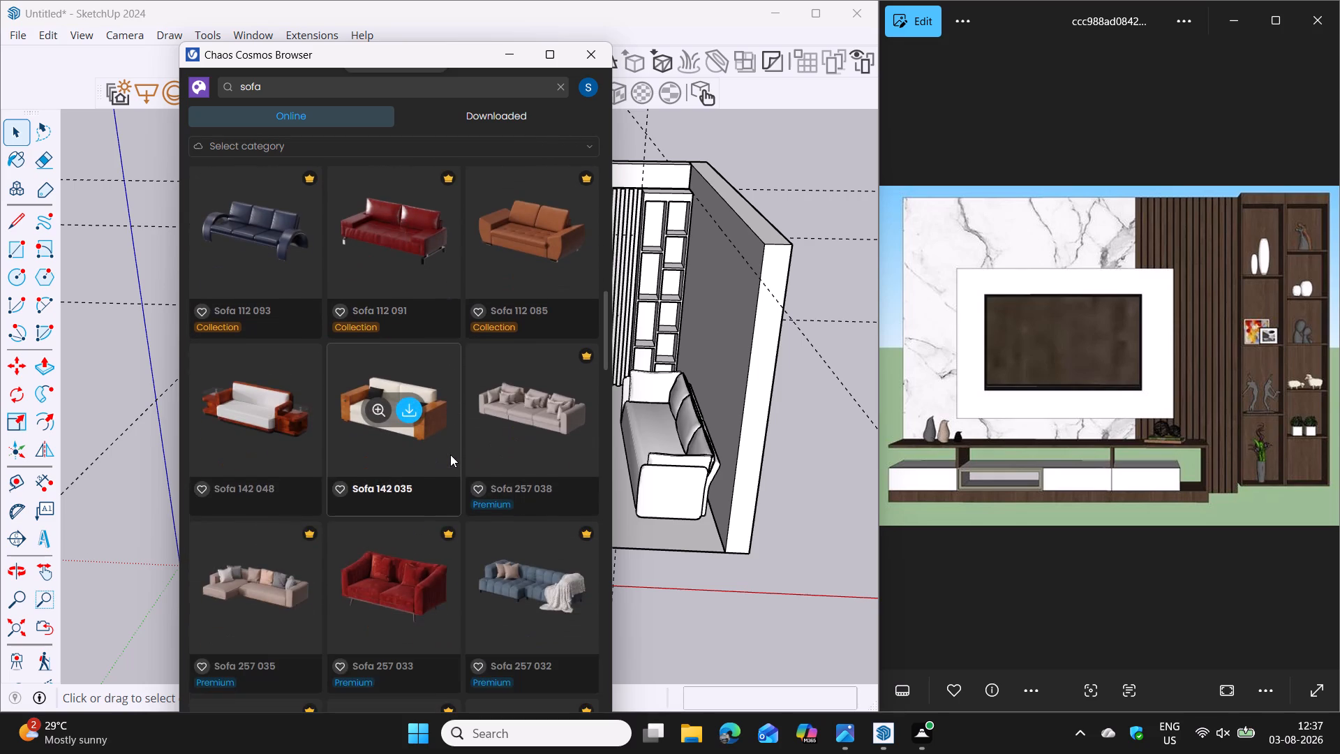
{"action": "scroll", "coordinate": [450, 454], "scroll_direction": "up", "scroll_amount": 4}
{"action": "scroll", "coordinate": [450, 454], "scroll_direction": "down", "scroll_amount": 3}
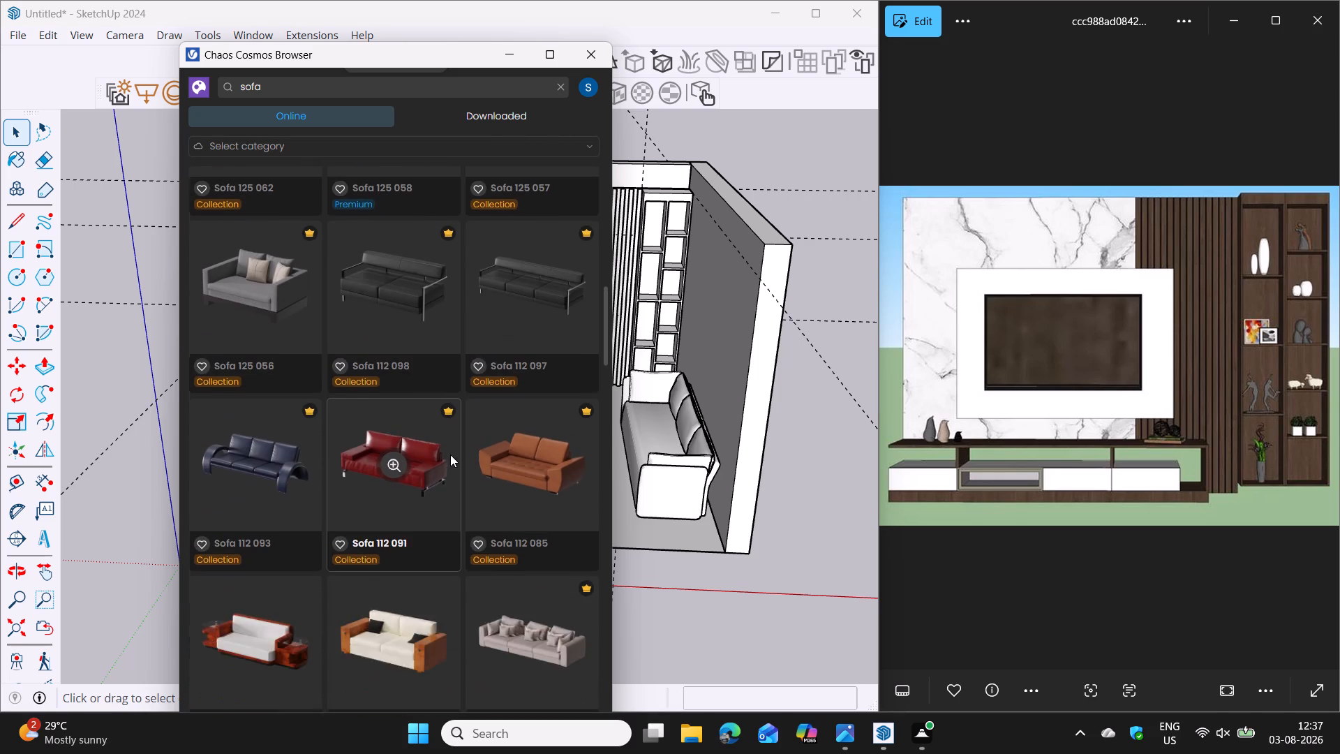
{"action": "scroll", "coordinate": [450, 454], "scroll_direction": "down", "scroll_amount": 6}
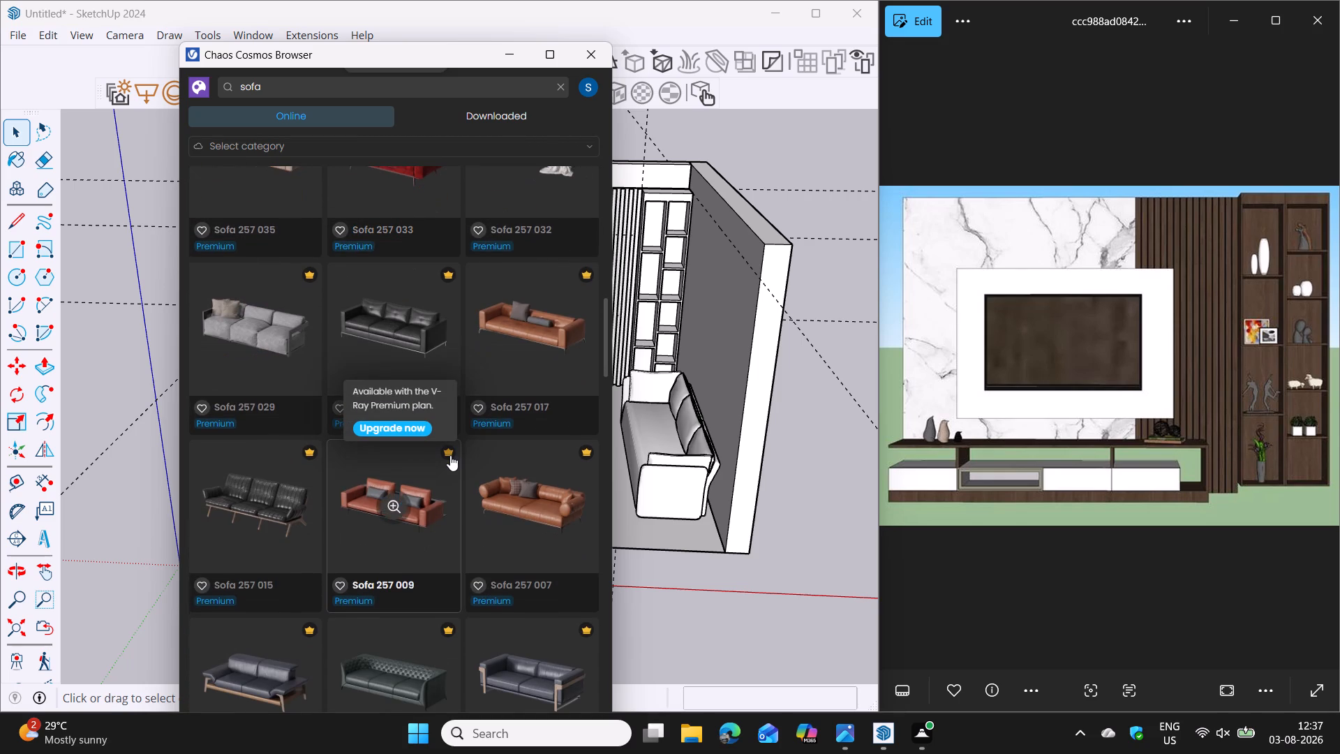
{"action": "scroll", "coordinate": [450, 455], "scroll_direction": "down", "scroll_amount": 9}
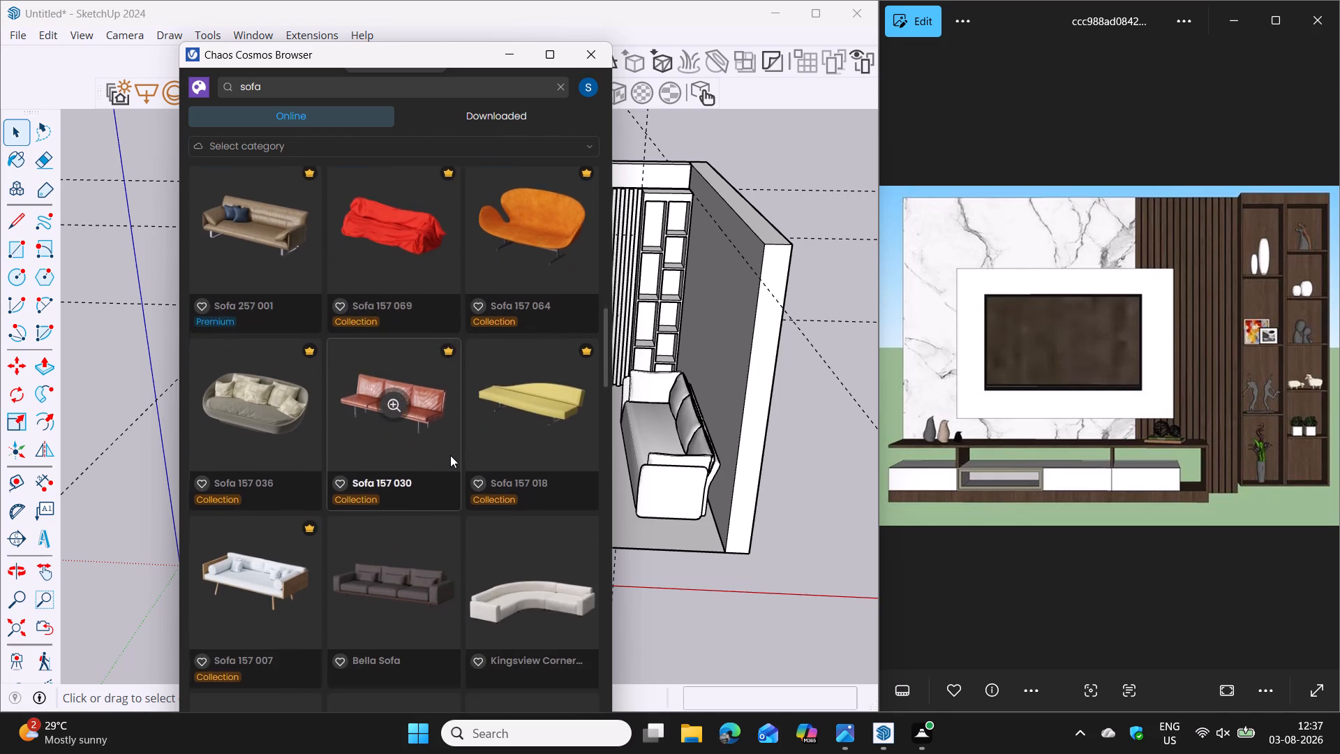
{"action": "scroll", "coordinate": [450, 455], "scroll_direction": "down", "scroll_amount": 6}
{"action": "scroll", "coordinate": [450, 455], "scroll_direction": "up", "scroll_amount": 2}
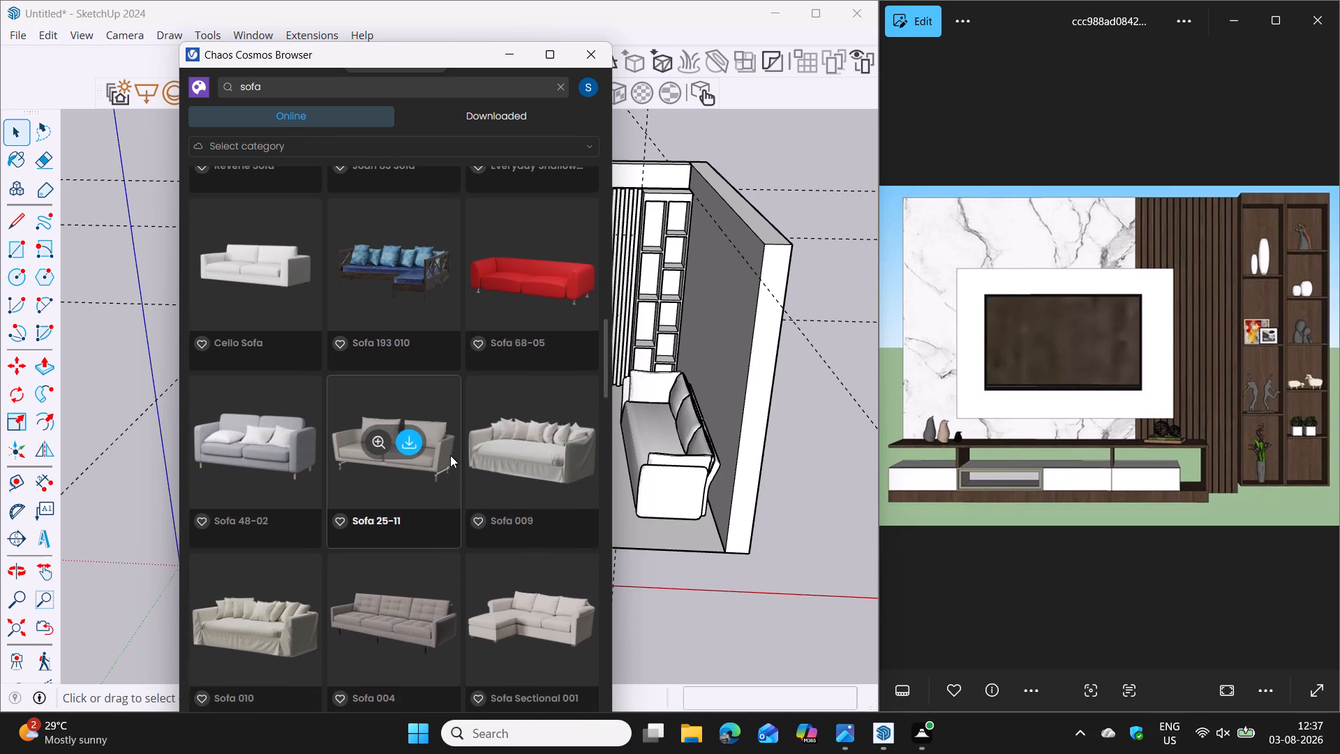
Browse the Cosmos sofa models for a second sofa to complement the one against the side wall.
{"action": "scroll", "coordinate": [450, 455], "scroll_direction": "up", "scroll_amount": 20}
{"action": "scroll", "coordinate": [450, 455], "scroll_direction": "up", "scroll_amount": 20}
{"action": "scroll", "coordinate": [450, 455], "scroll_direction": "up", "scroll_amount": 4}
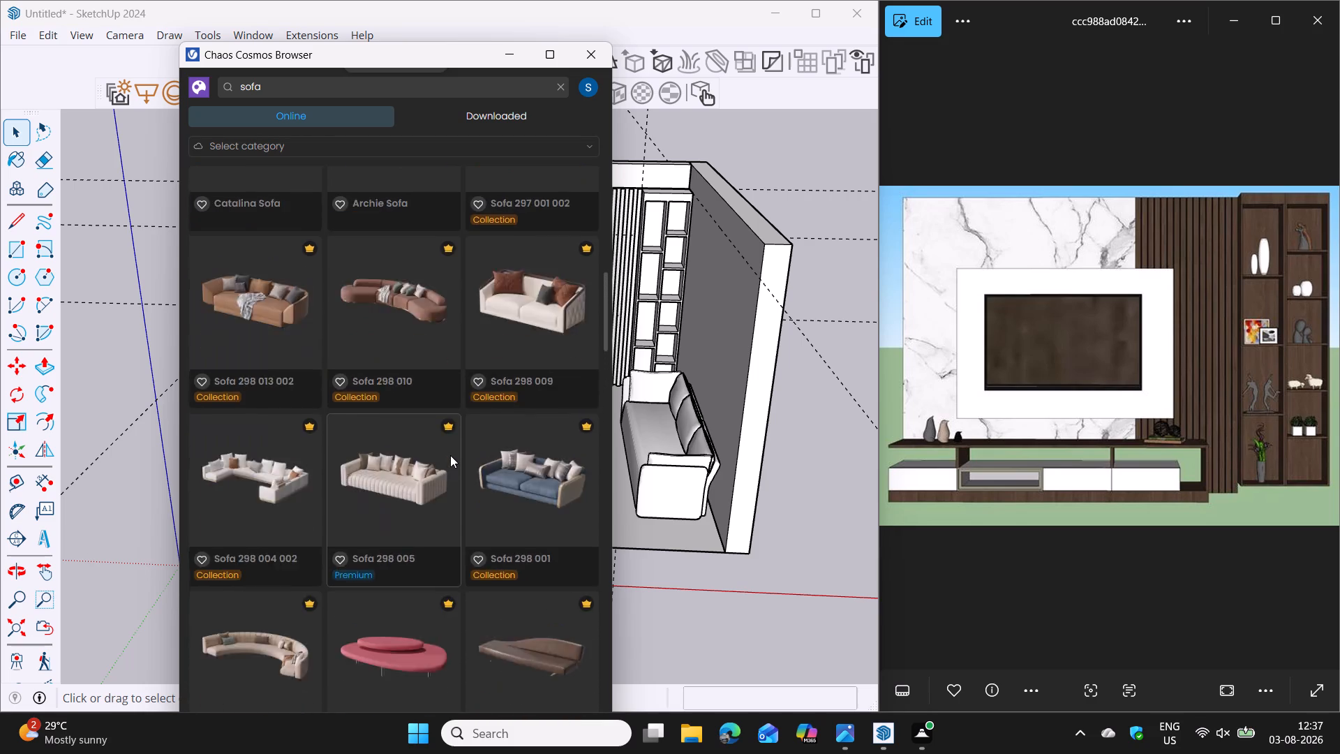
{"action": "scroll", "coordinate": [450, 455], "scroll_direction": "up", "scroll_amount": 20}
{"action": "scroll", "coordinate": [450, 455], "scroll_direction": "up", "scroll_amount": 20}
{"action": "scroll", "coordinate": [450, 455], "scroll_direction": "up", "scroll_amount": 3}
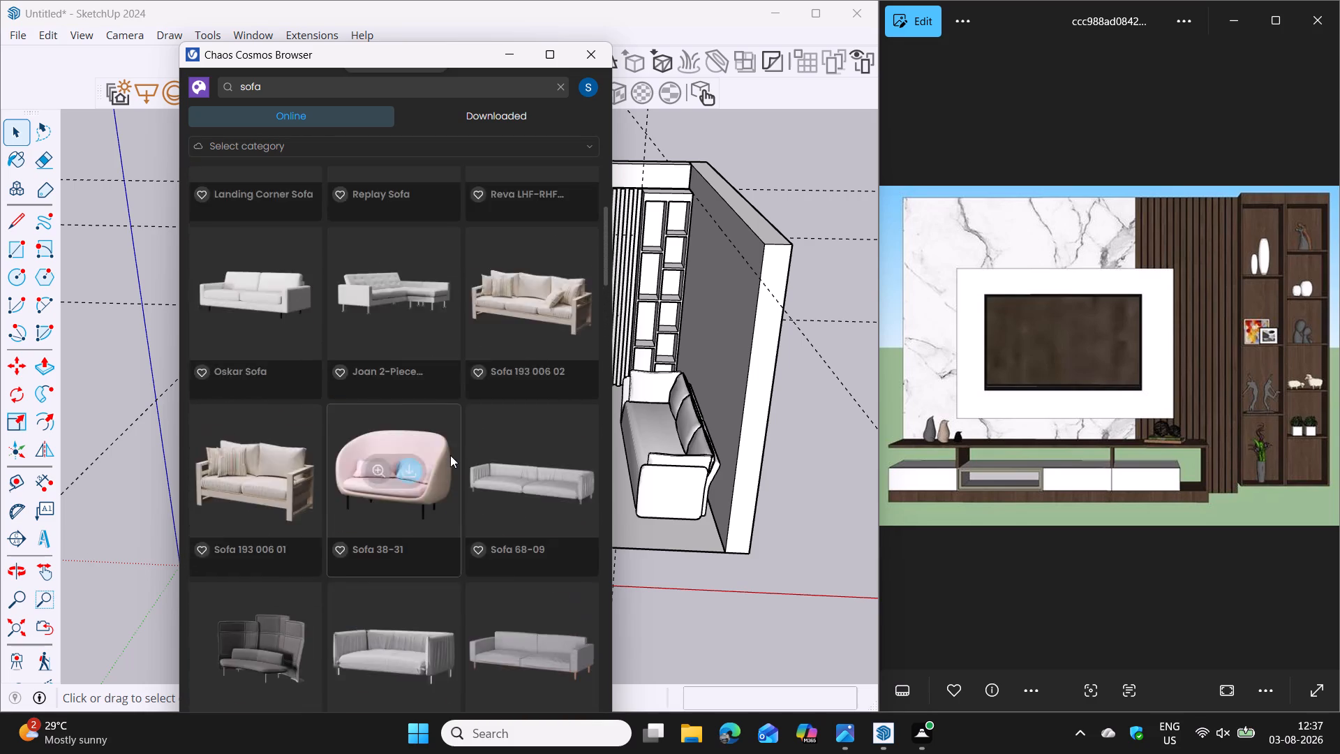
{"action": "scroll", "coordinate": [450, 455], "scroll_direction": "up", "scroll_amount": 4}
{"action": "scroll", "coordinate": [450, 455], "scroll_direction": "up", "scroll_amount": 20}
{"action": "scroll", "coordinate": [450, 455], "scroll_direction": "up", "scroll_amount": 12}
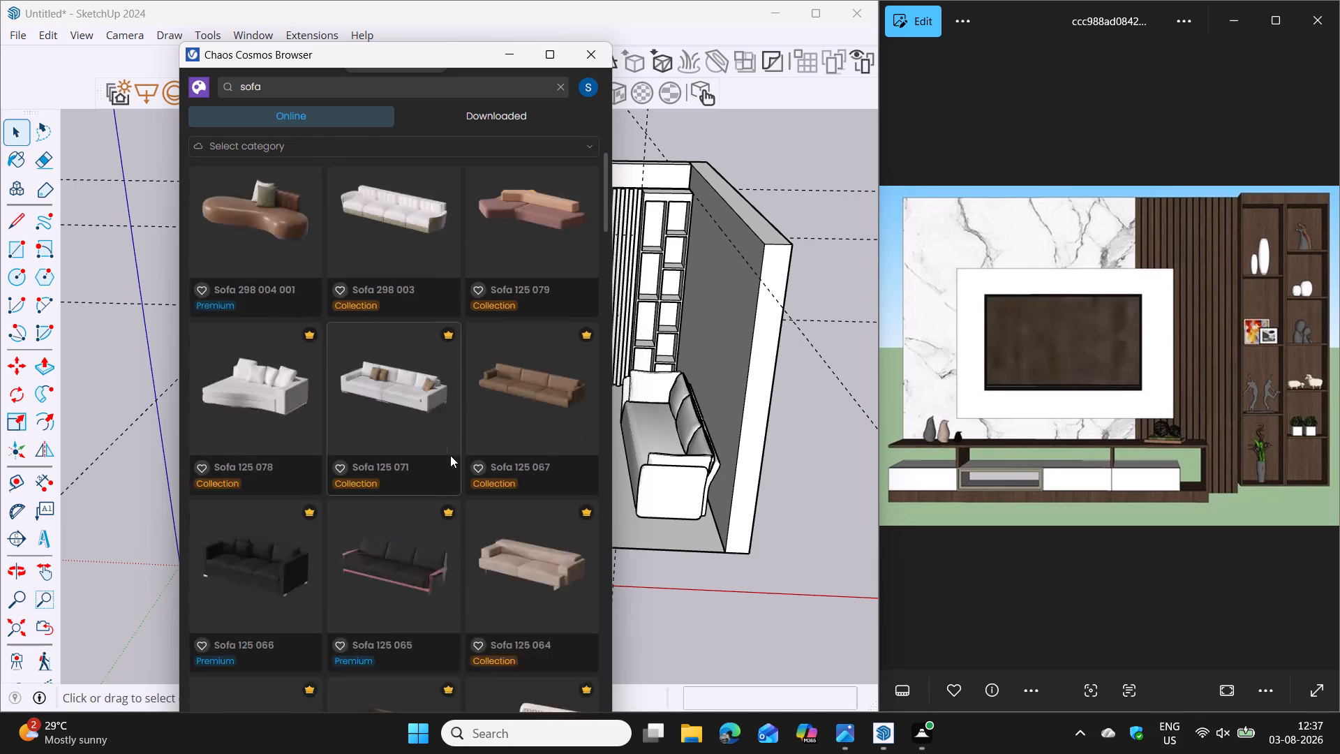
{"action": "scroll", "coordinate": [450, 455], "scroll_direction": "up", "scroll_amount": 20}
{"action": "scroll", "coordinate": [450, 455], "scroll_direction": "up", "scroll_amount": 20}
{"action": "scroll", "coordinate": [450, 455], "scroll_direction": "up", "scroll_amount": 2}
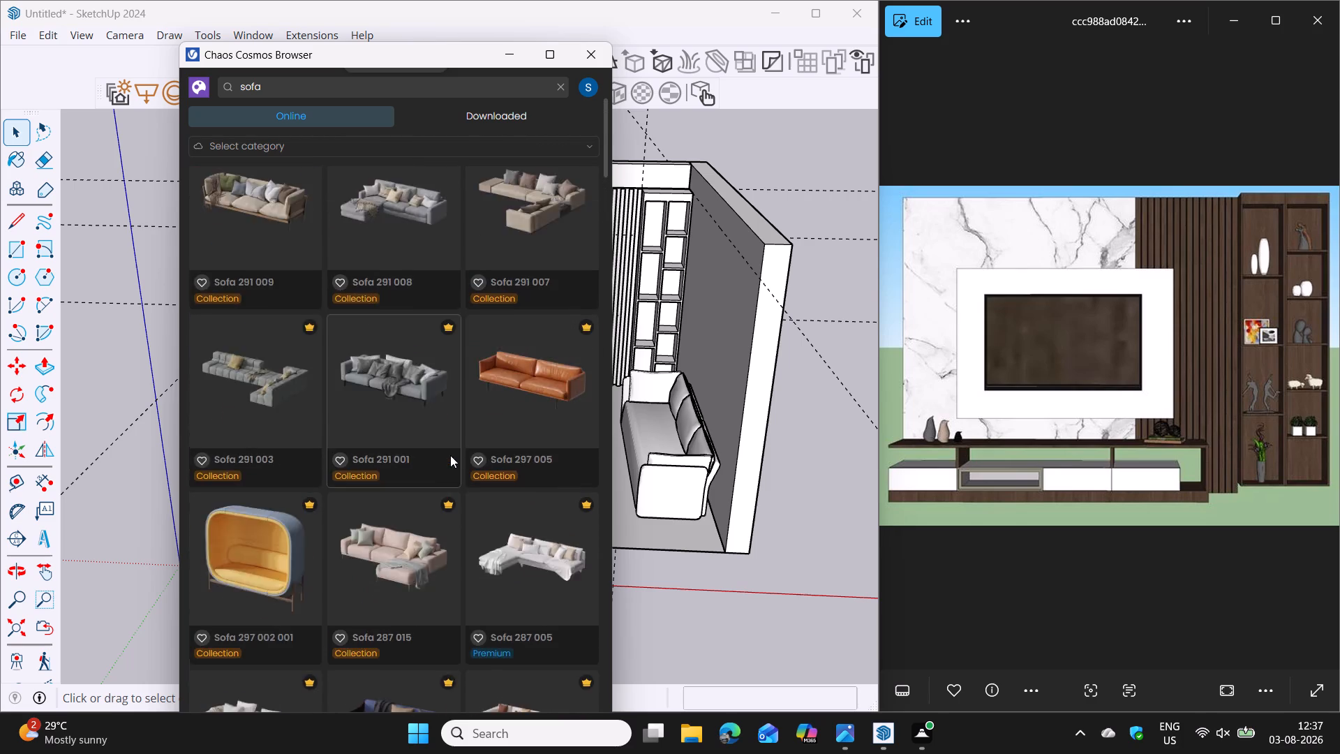
{"action": "scroll", "coordinate": [450, 455], "scroll_direction": "up", "scroll_amount": 20}
{"action": "scroll", "coordinate": [450, 455], "scroll_direction": "up", "scroll_amount": 20}
{"action": "scroll", "coordinate": [450, 455], "scroll_direction": "up", "scroll_amount": 1}
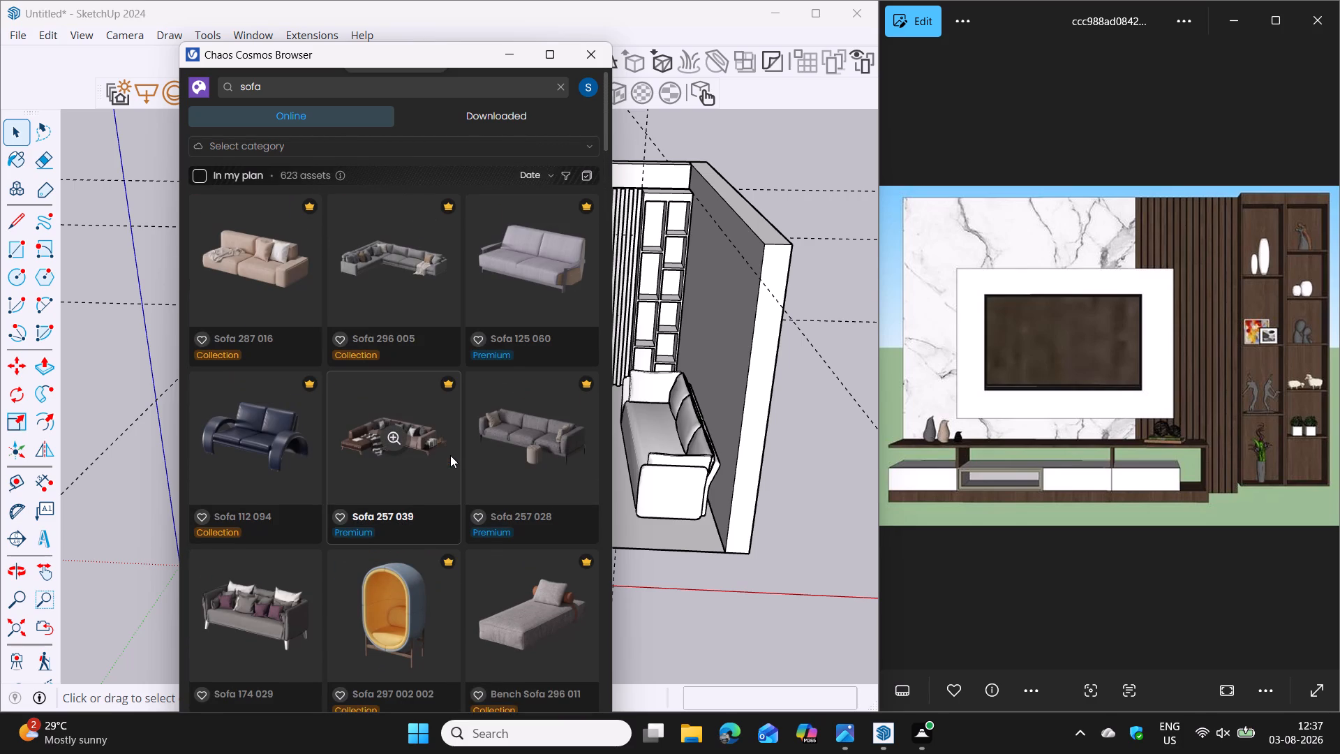
{"action": "scroll", "coordinate": [450, 455], "scroll_direction": "up", "scroll_amount": 3}
{"action": "scroll", "coordinate": [435, 559], "scroll_direction": "down", "scroll_amount": 3}
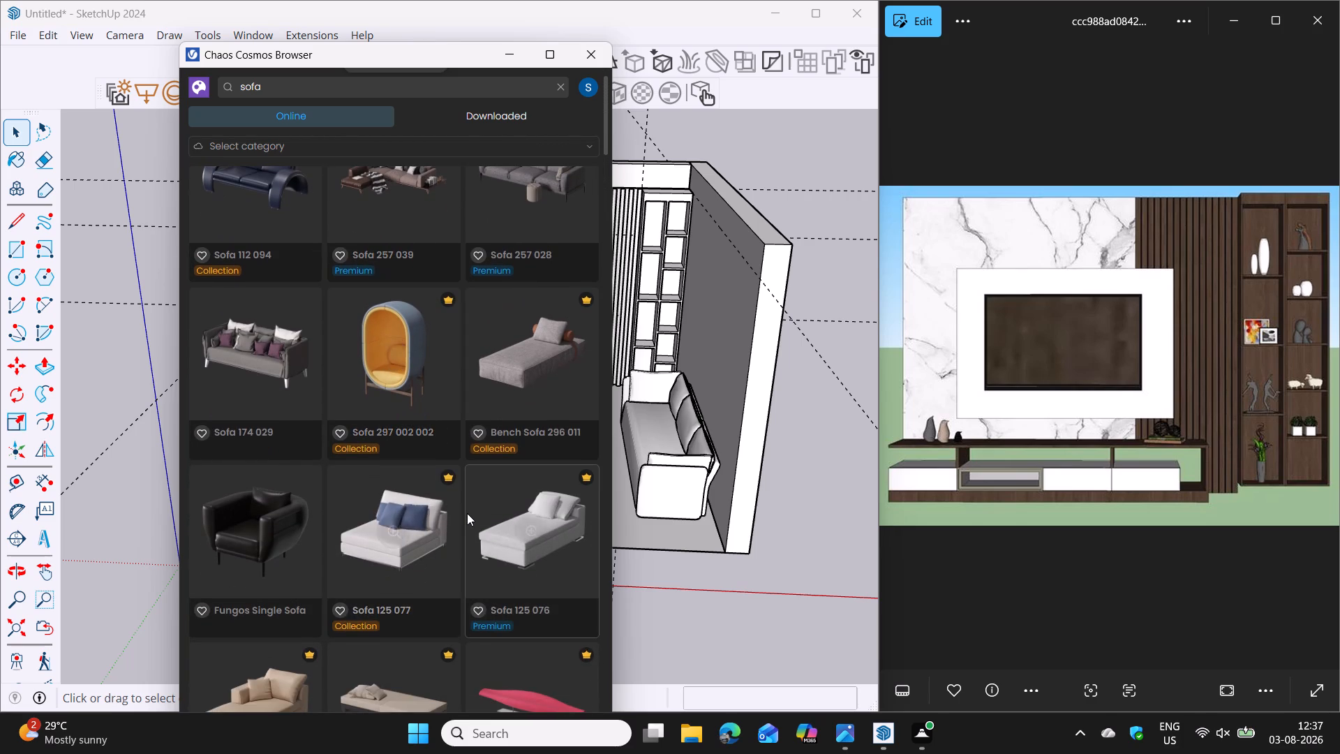
{"action": "scroll", "coordinate": [467, 513], "scroll_direction": "down", "scroll_amount": 6}
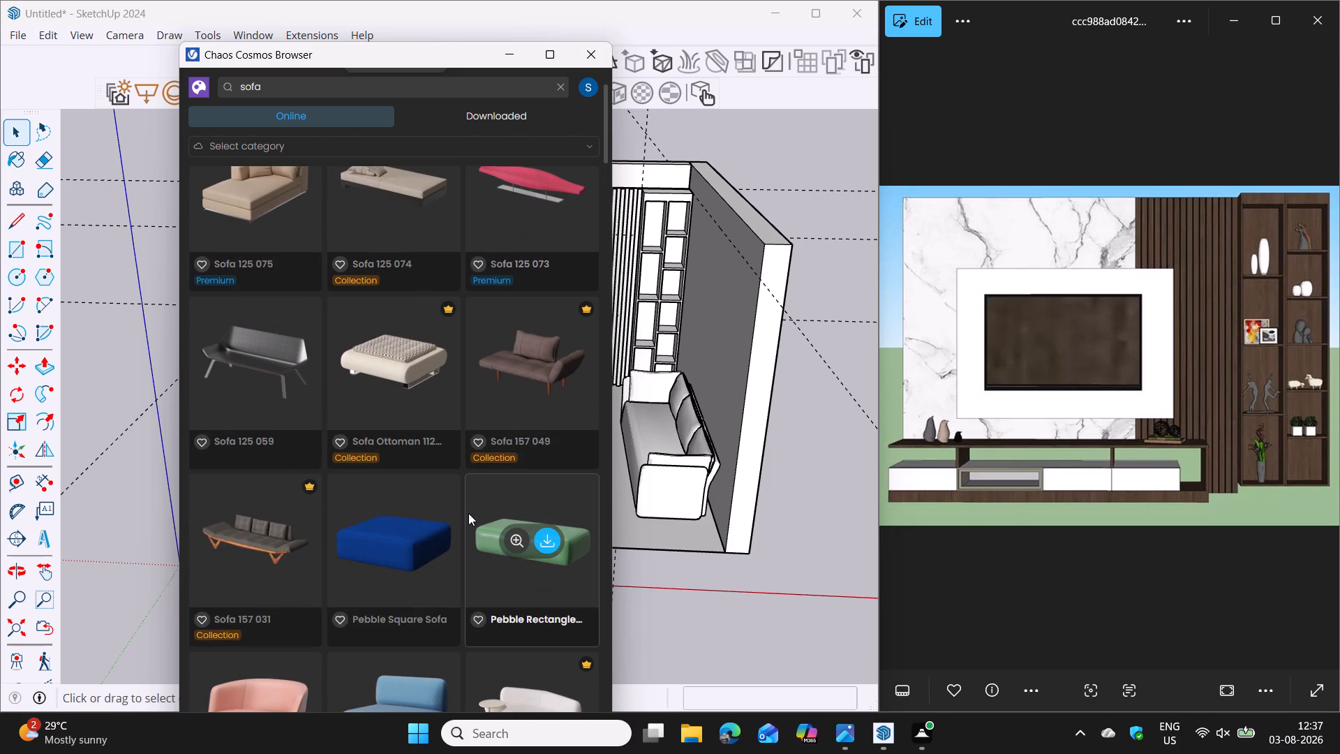
{"action": "scroll", "coordinate": [468, 513], "scroll_direction": "down", "scroll_amount": 3}
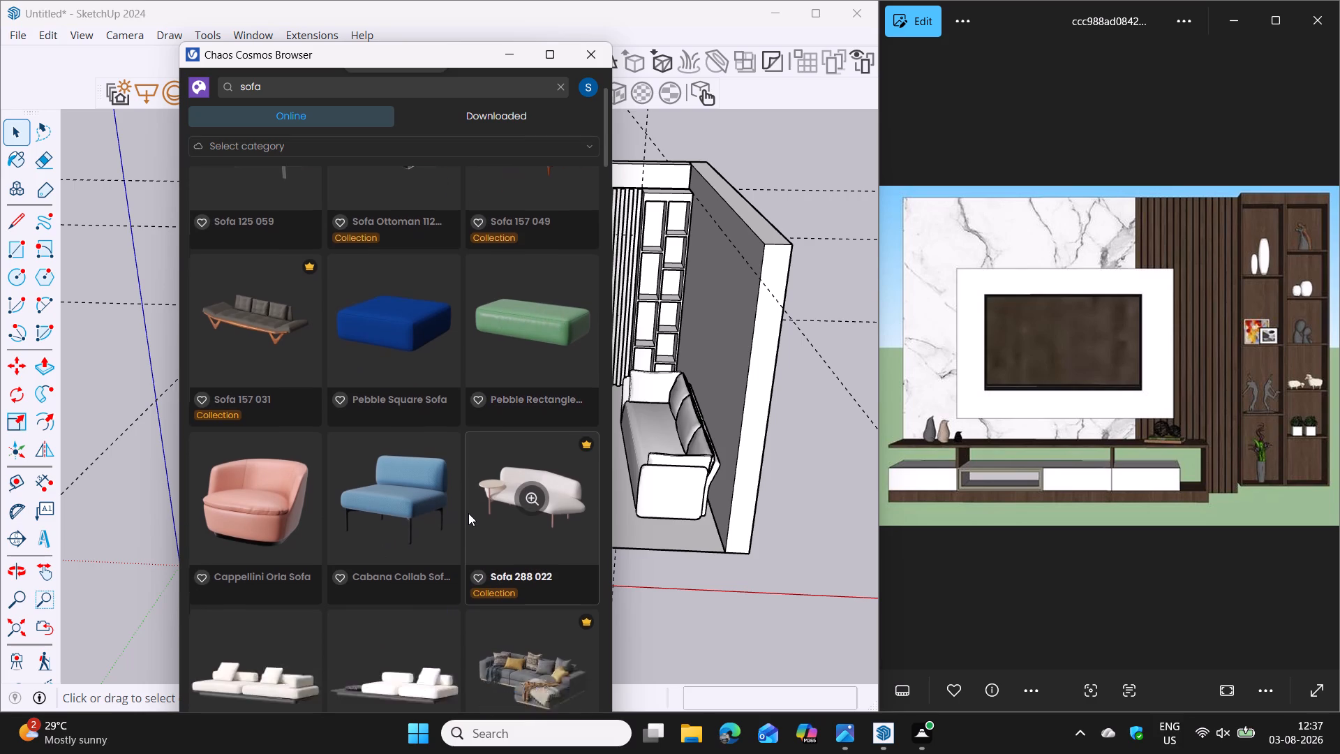
{"action": "scroll", "coordinate": [468, 513], "scroll_direction": "down", "scroll_amount": 3}
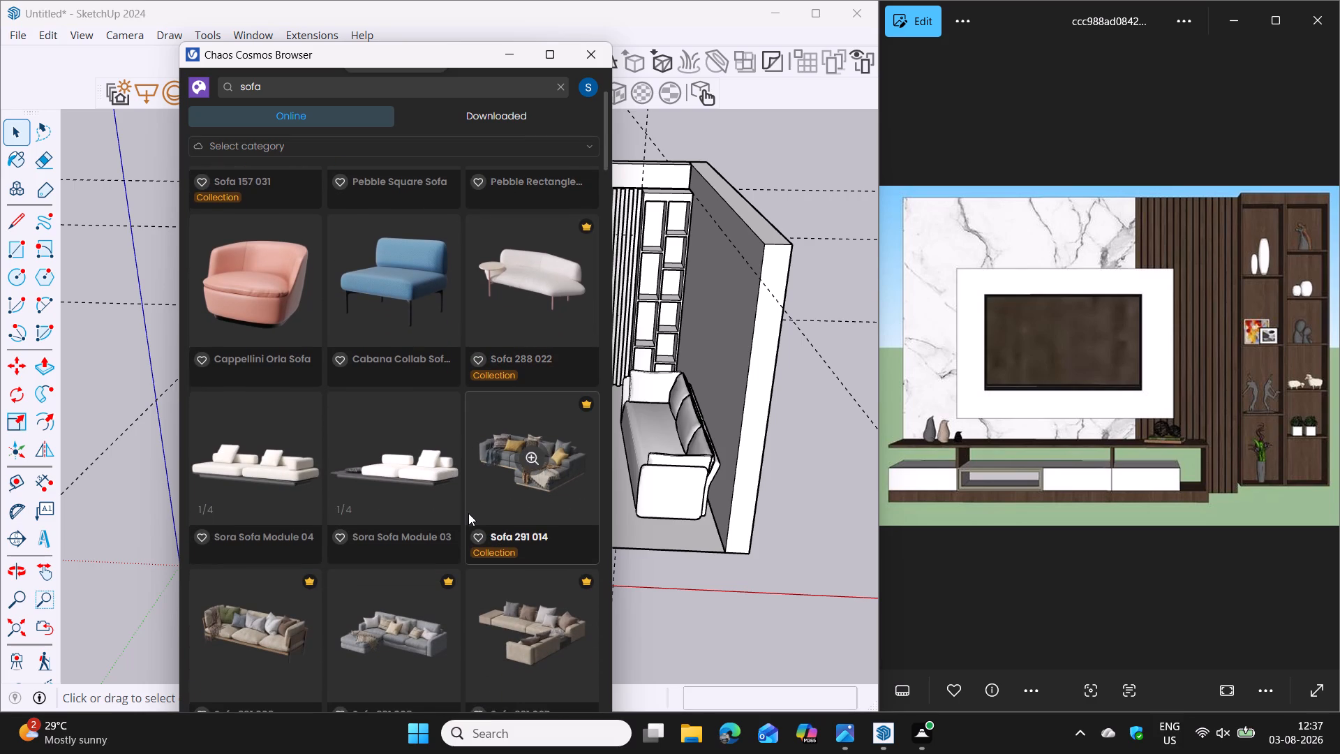
{"action": "scroll", "coordinate": [468, 513], "scroll_direction": "down", "scroll_amount": 4}
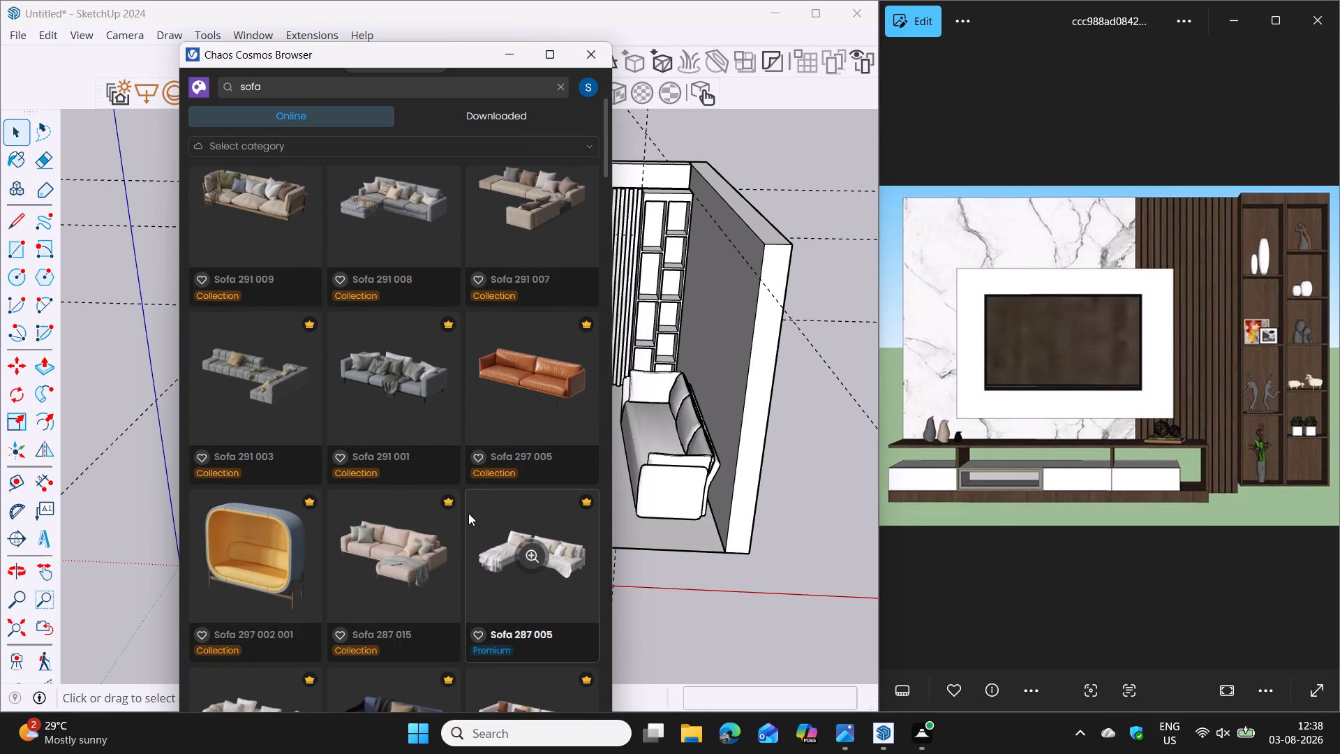
{"action": "scroll", "coordinate": [468, 513], "scroll_direction": "down", "scroll_amount": 4}
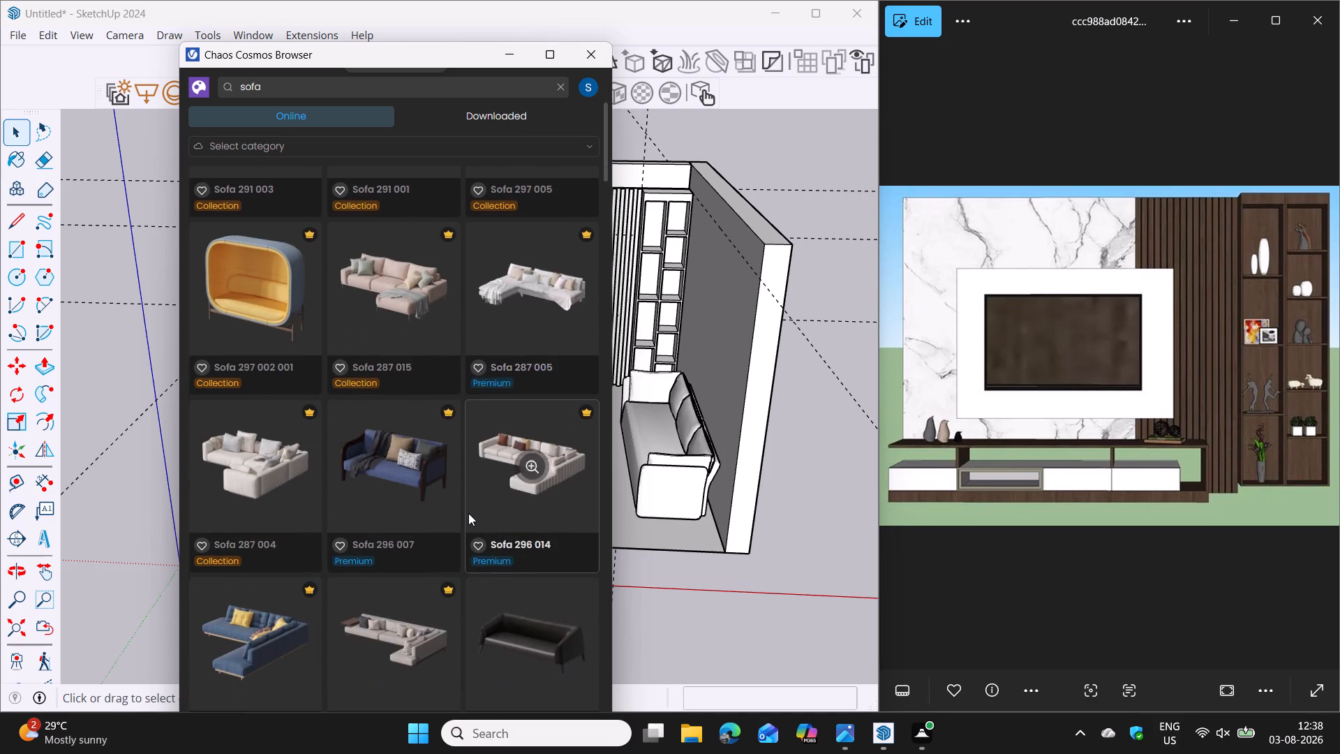
{"action": "scroll", "coordinate": [468, 513], "scroll_direction": "down", "scroll_amount": 3}
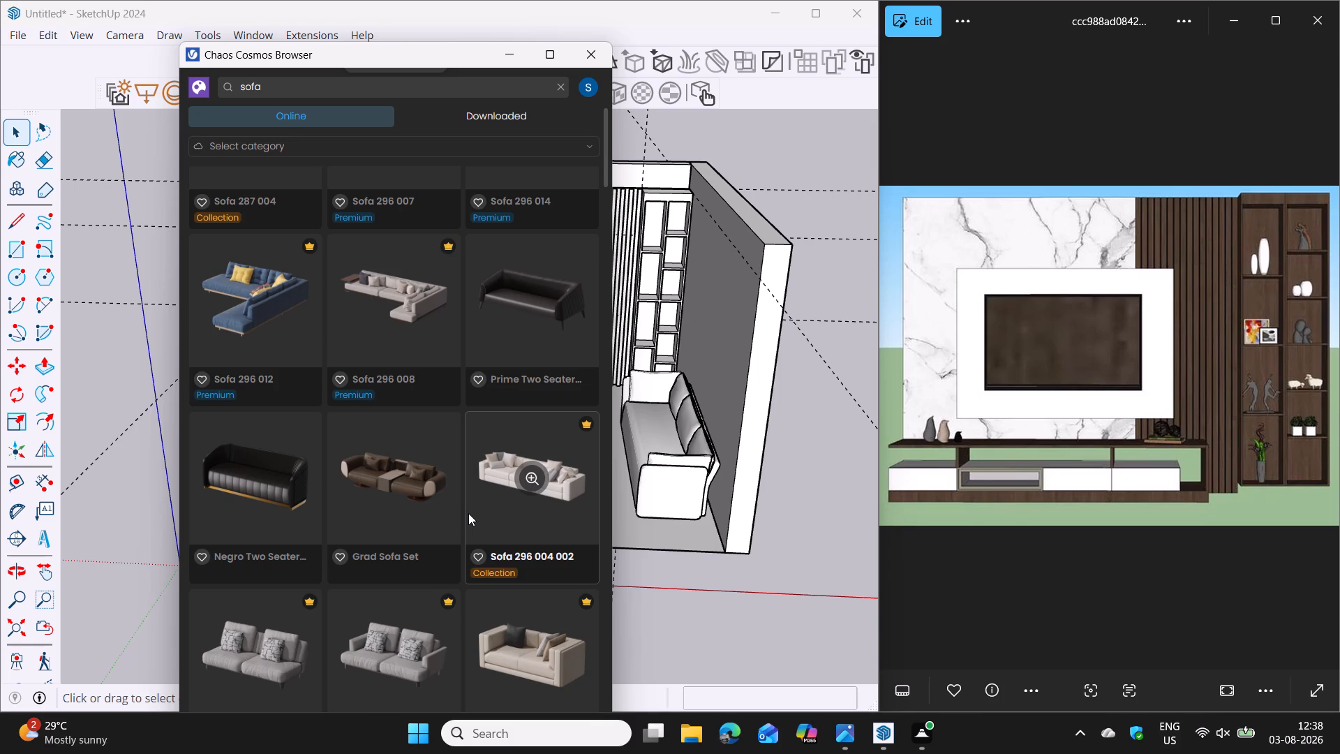
{"action": "scroll", "coordinate": [468, 513], "scroll_direction": "down", "scroll_amount": 1}
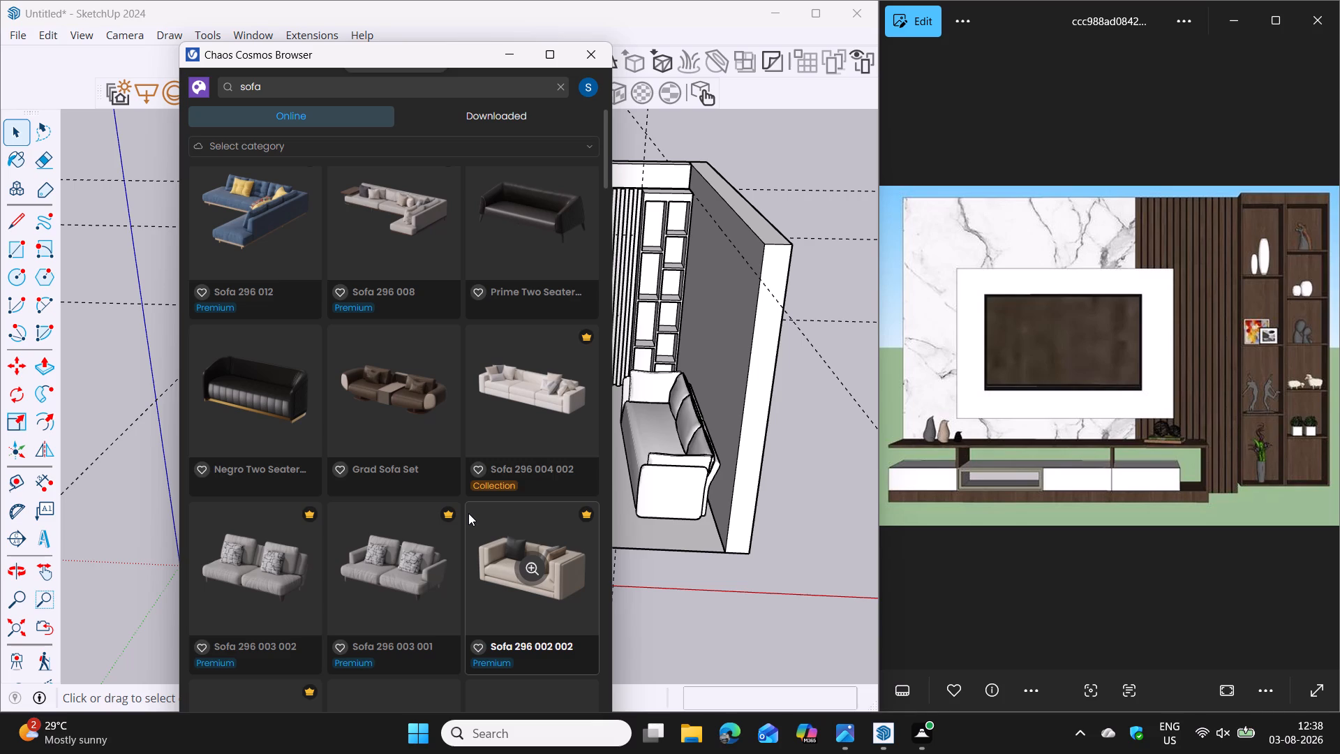
{"action": "scroll", "coordinate": [468, 513], "scroll_direction": "down", "scroll_amount": 2}
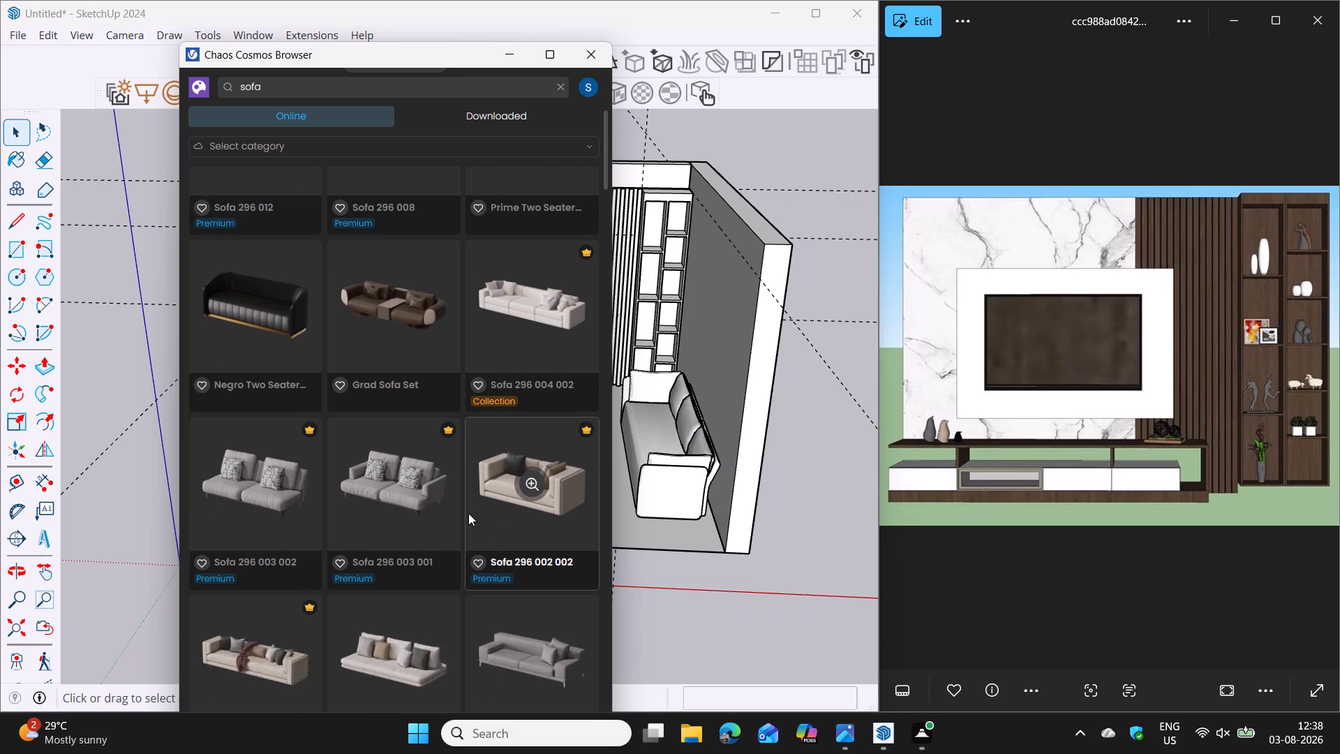
{"action": "scroll", "coordinate": [468, 513], "scroll_direction": "down", "scroll_amount": 2}
{"action": "scroll", "coordinate": [468, 513], "scroll_direction": "up", "scroll_amount": 1}
{"action": "scroll", "coordinate": [468, 513], "scroll_direction": "down", "scroll_amount": 1}
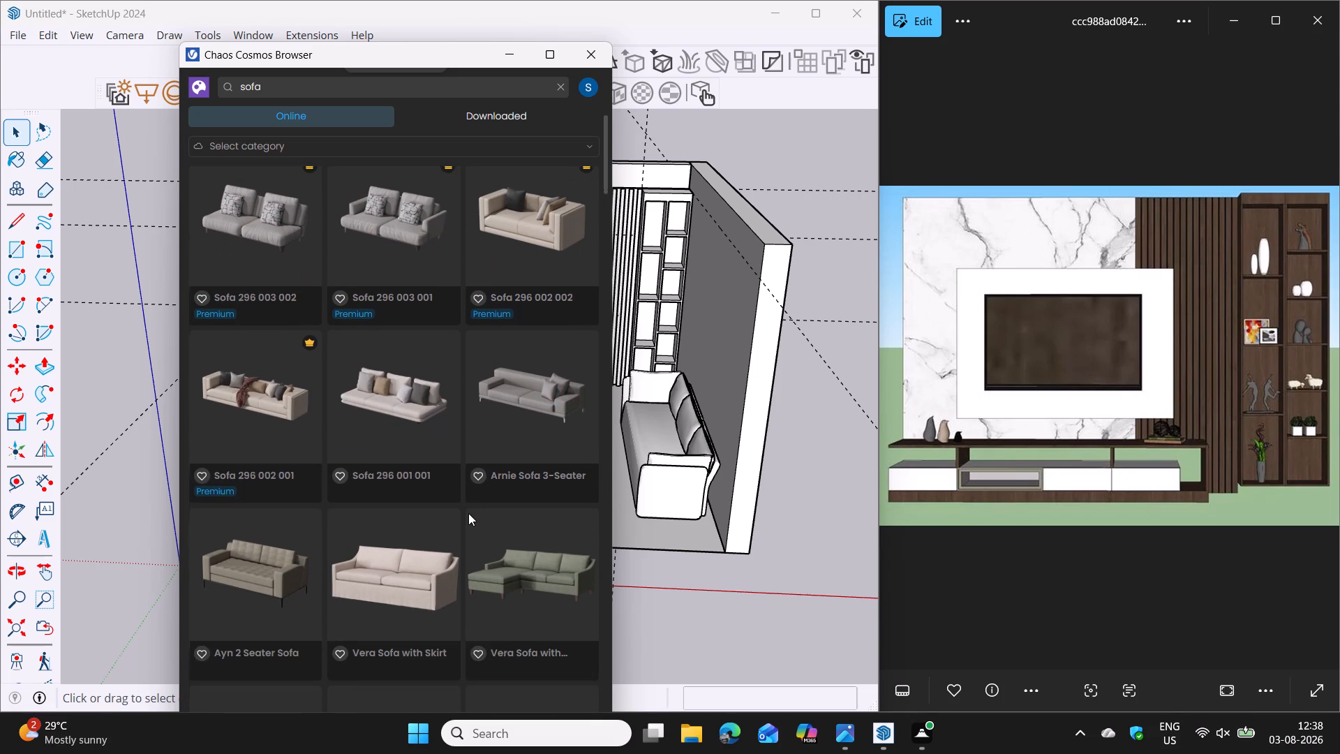
{"action": "scroll", "coordinate": [468, 513], "scroll_direction": "down", "scroll_amount": 2}
{"action": "scroll", "coordinate": [468, 513], "scroll_direction": "up", "scroll_amount": 1}
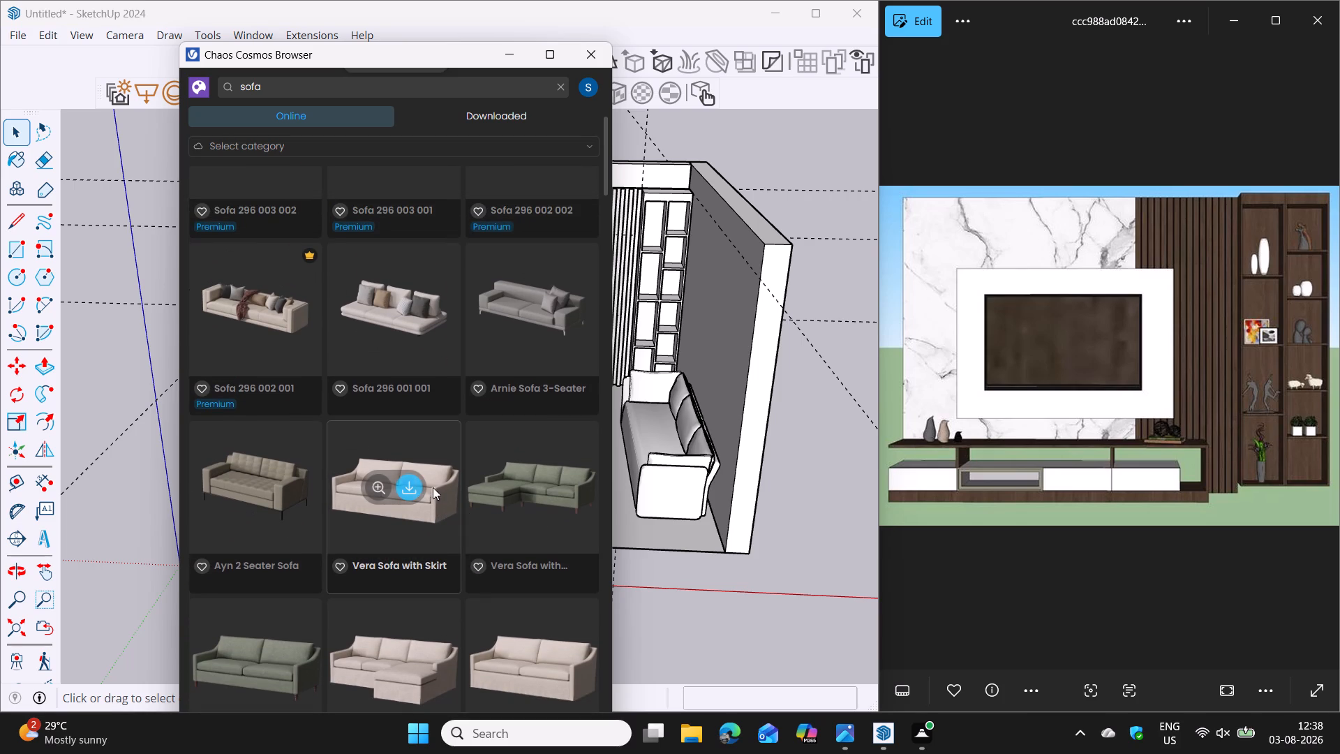
Download the Vera Sofa with Skirt model from the Cosmos library.
{"action": "left_click", "coordinate": [412, 487]}
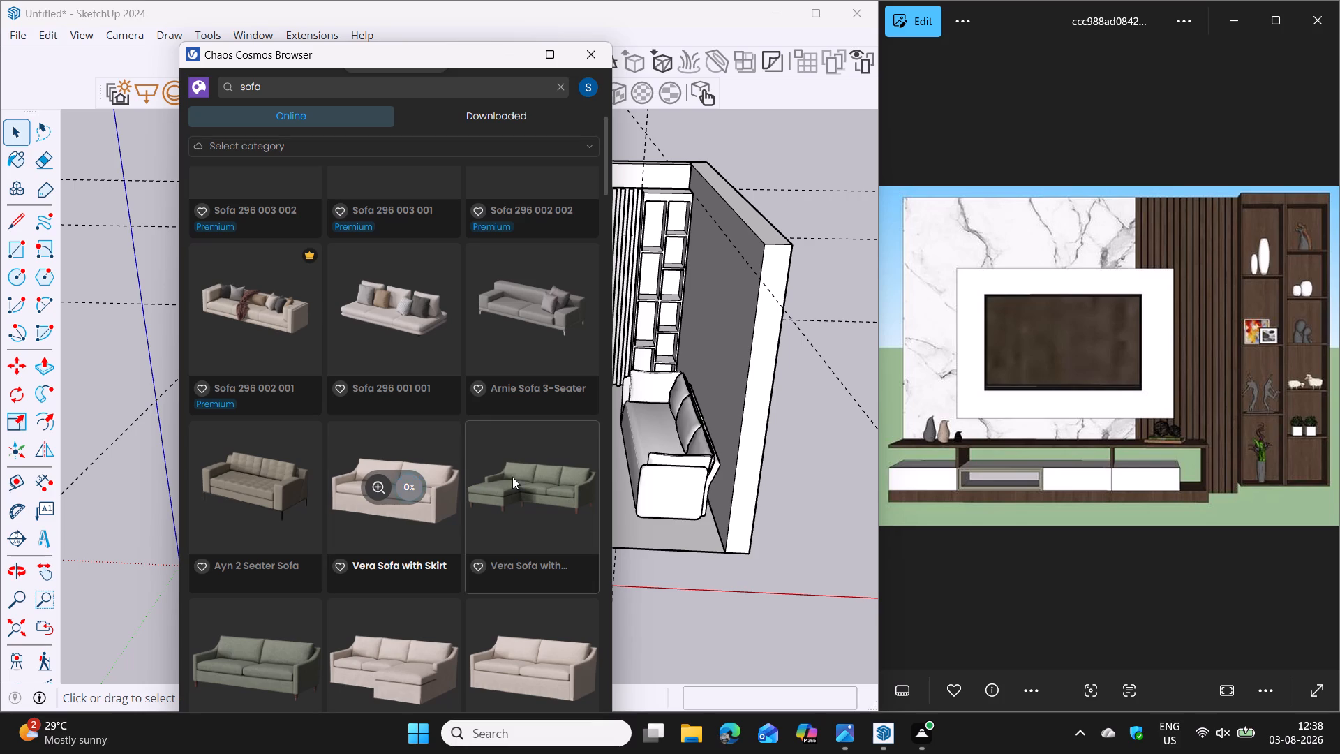
Look through more sofa models in the Cosmos library, comparing them with the Vera Sofa with Skirt.
{"action": "scroll", "coordinate": [553, 480], "scroll_direction": "down", "scroll_amount": 2}
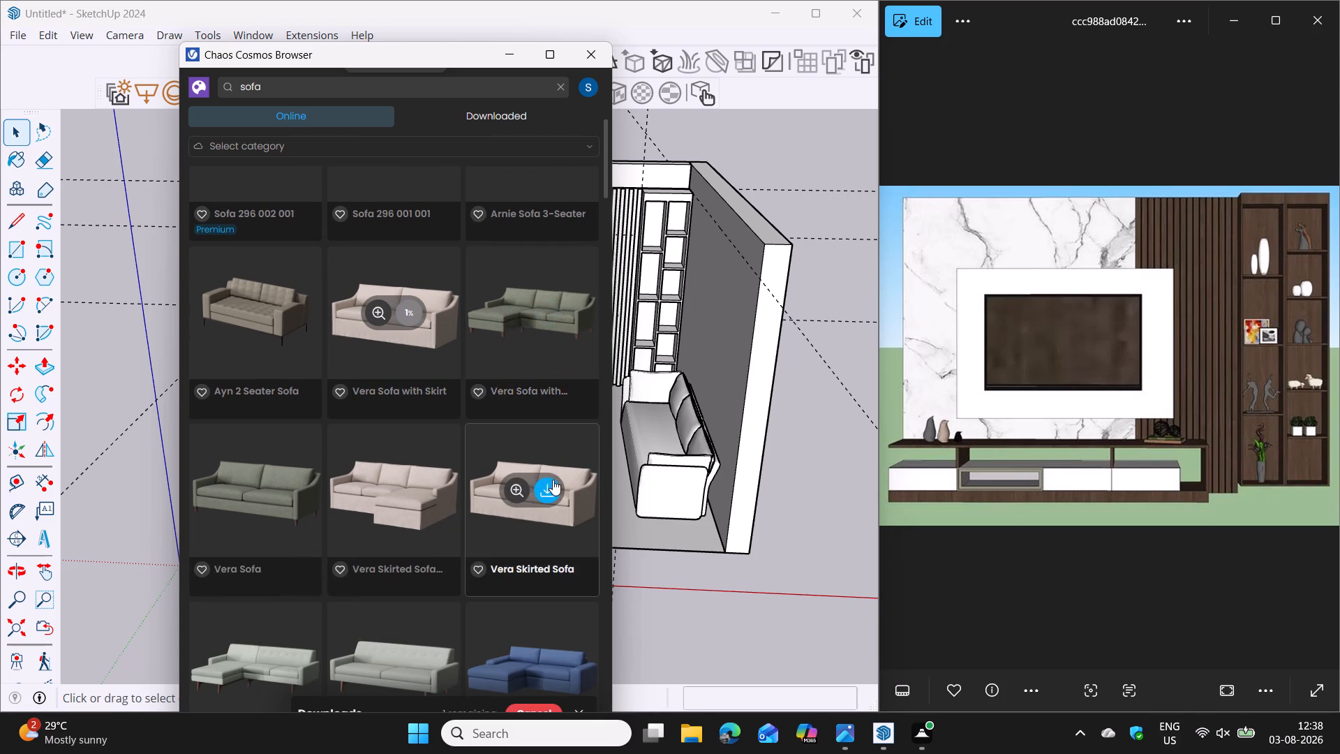
{"action": "scroll", "coordinate": [553, 480], "scroll_direction": "down", "scroll_amount": 6}
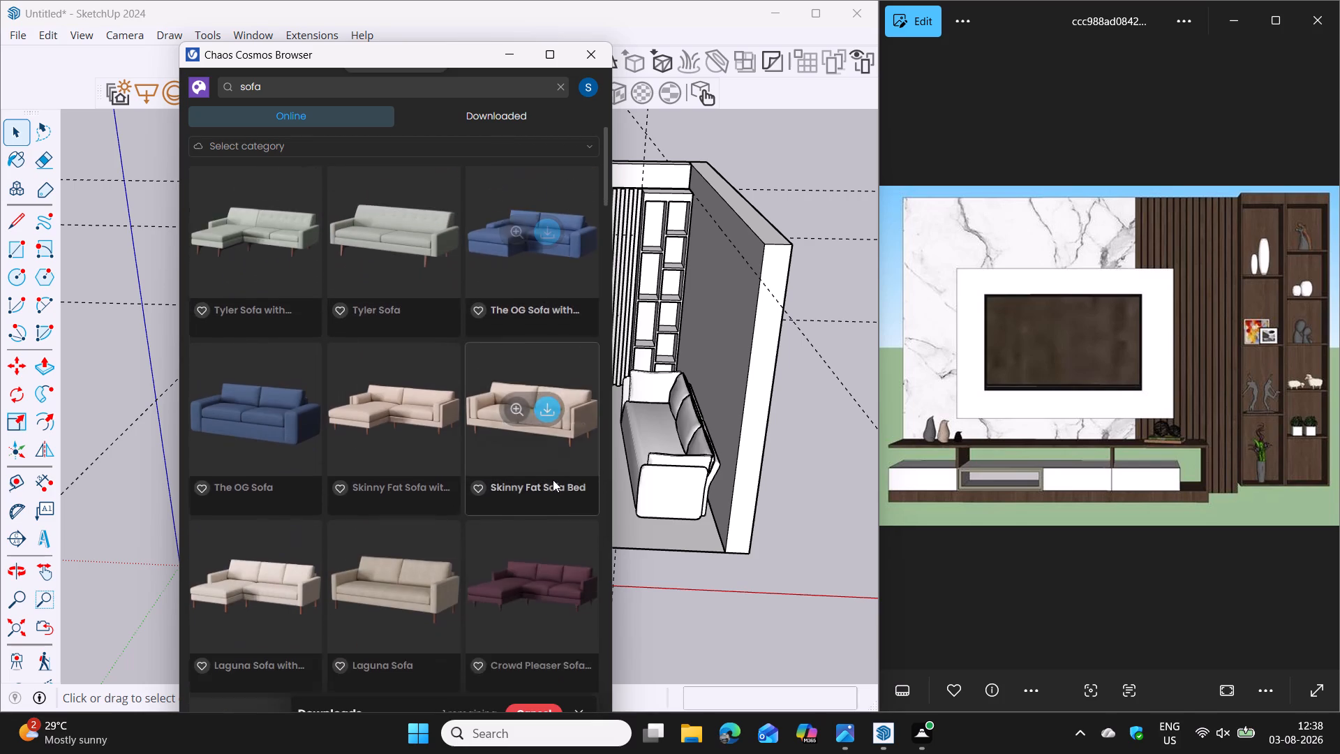
{"action": "scroll", "coordinate": [553, 480], "scroll_direction": "down", "scroll_amount": 4}
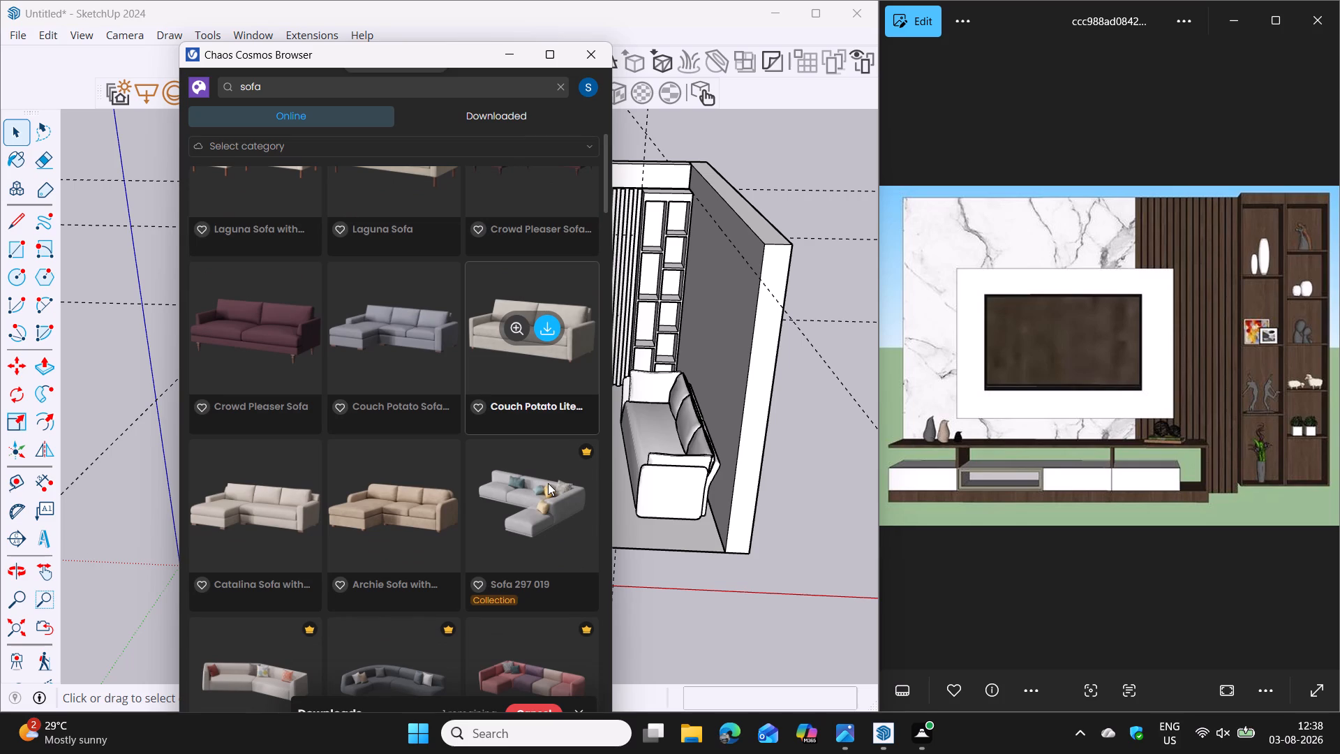
{"action": "scroll", "coordinate": [548, 483], "scroll_direction": "down", "scroll_amount": 8}
{"action": "scroll", "coordinate": [545, 485], "scroll_direction": "up", "scroll_amount": 4}
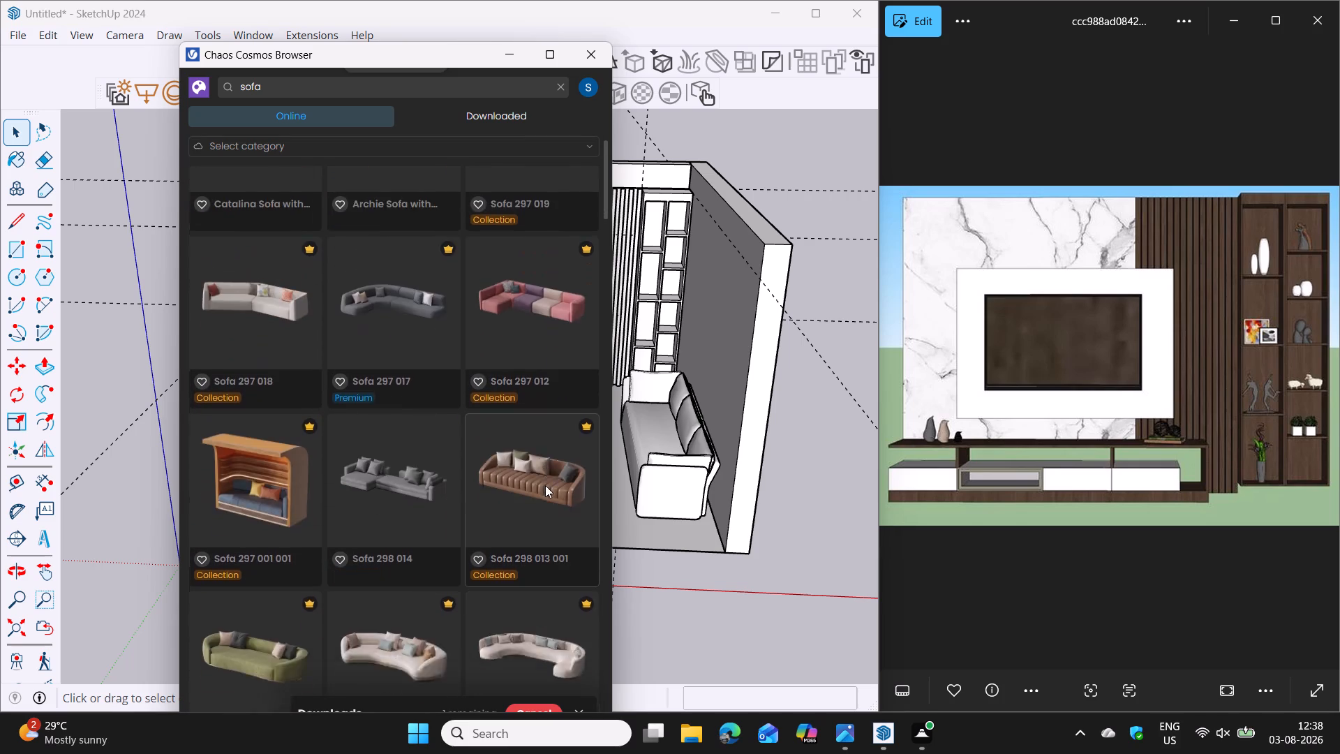
Import the downloaded Vera Sofa with Skirt, place it on the floor in front of the TV unit, and close the Cosmos library.
{"action": "scroll", "coordinate": [545, 485], "scroll_direction": "up", "scroll_amount": 11}
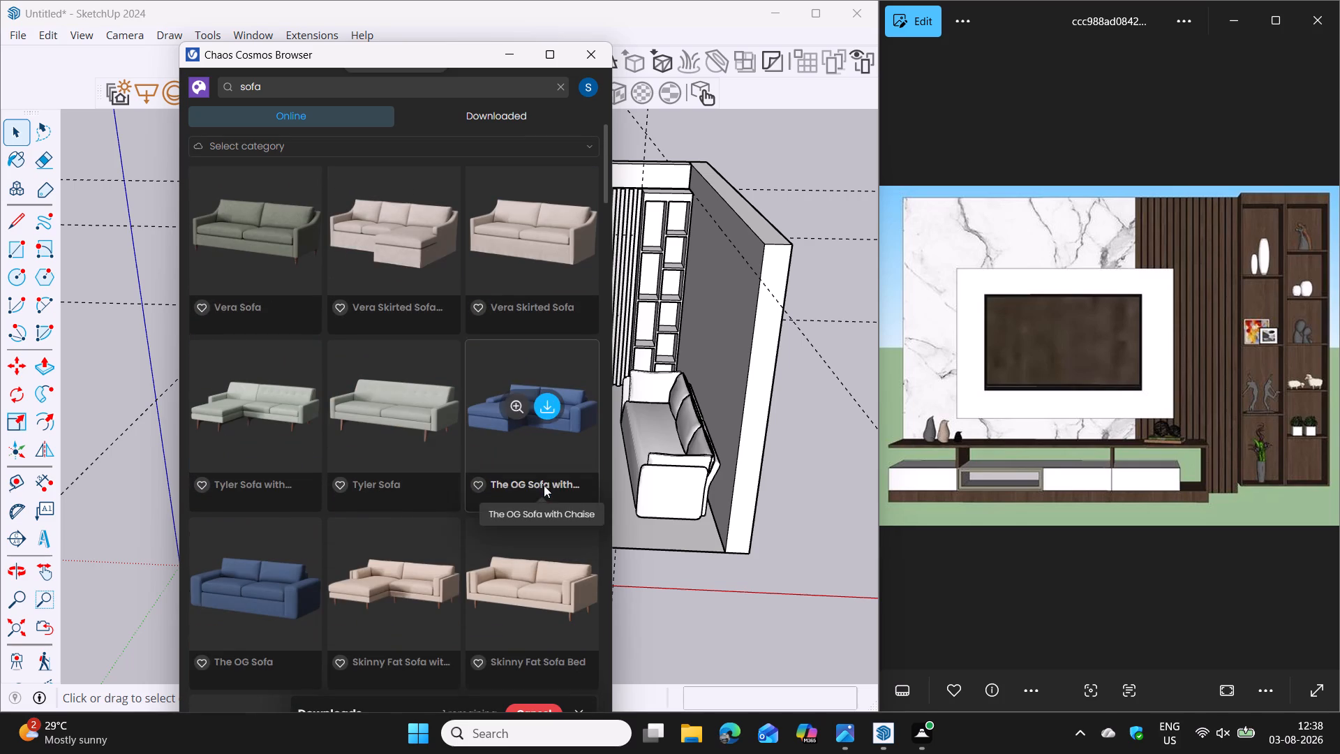
{"action": "scroll", "coordinate": [440, 367], "scroll_direction": "up", "scroll_amount": 2}
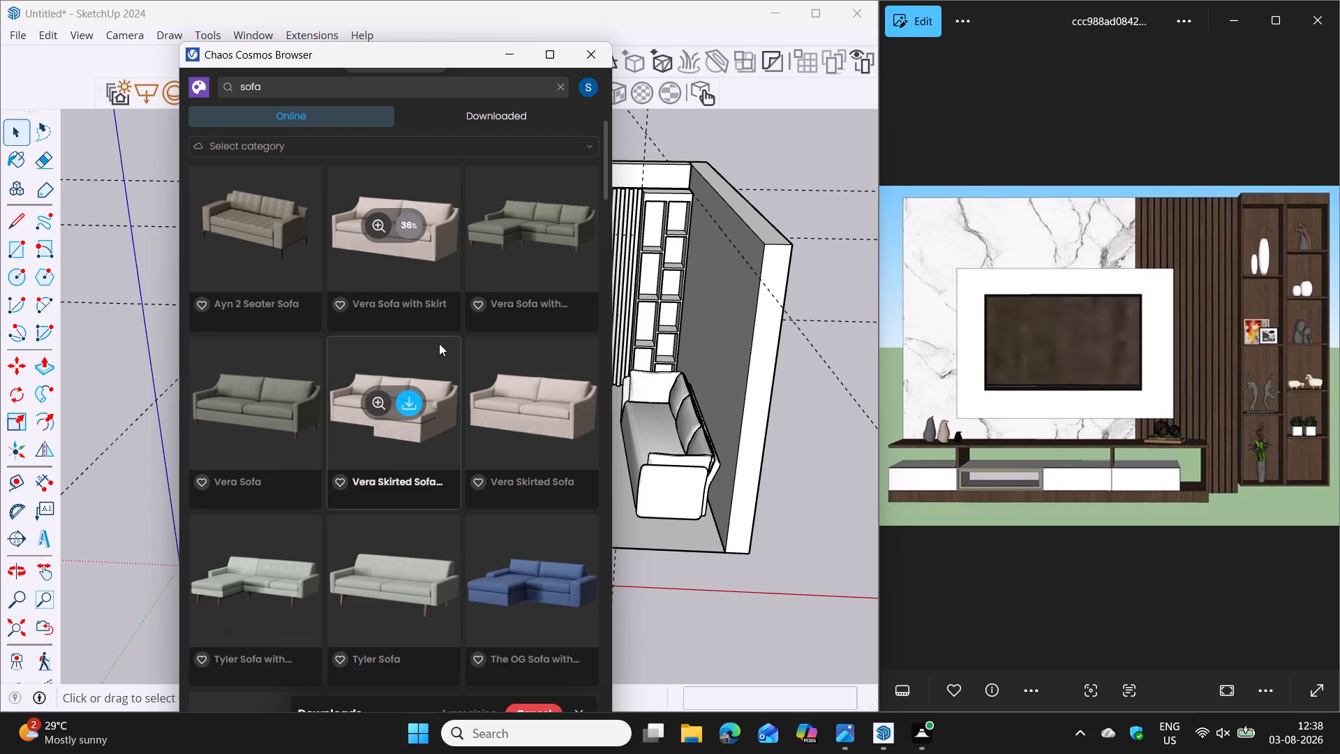
{"action": "scroll", "coordinate": [441, 294], "scroll_direction": "up", "scroll_amount": 2}
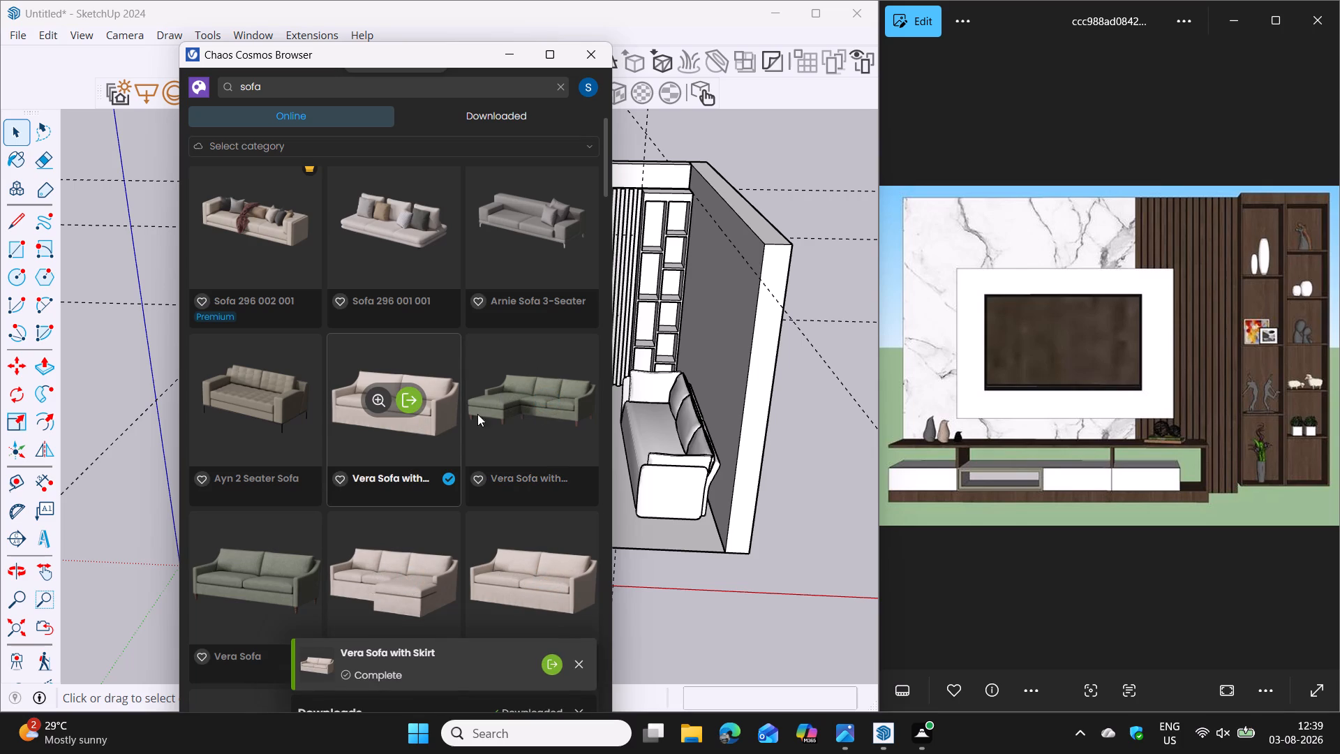
{"action": "left_click", "coordinate": [411, 397]}
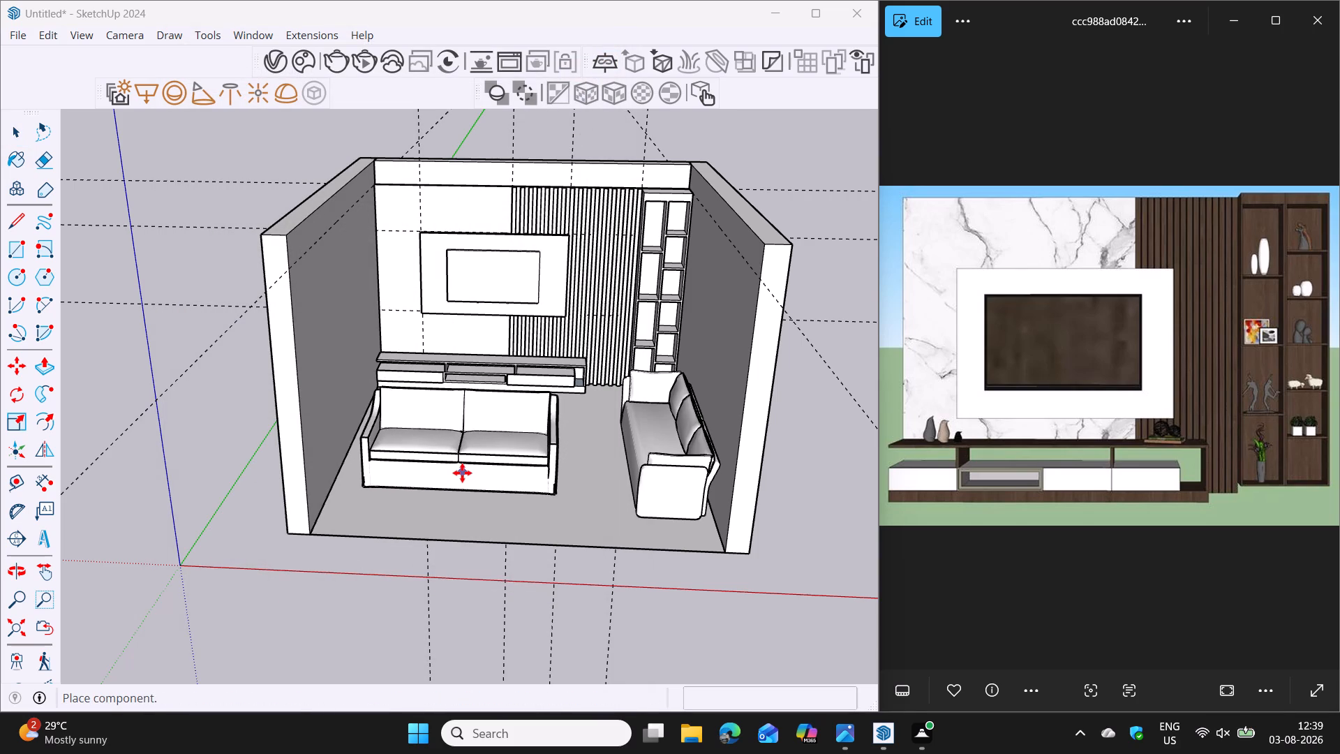
{"action": "left_click", "coordinate": [462, 473]}
{"action": "key", "text": "Escape"}
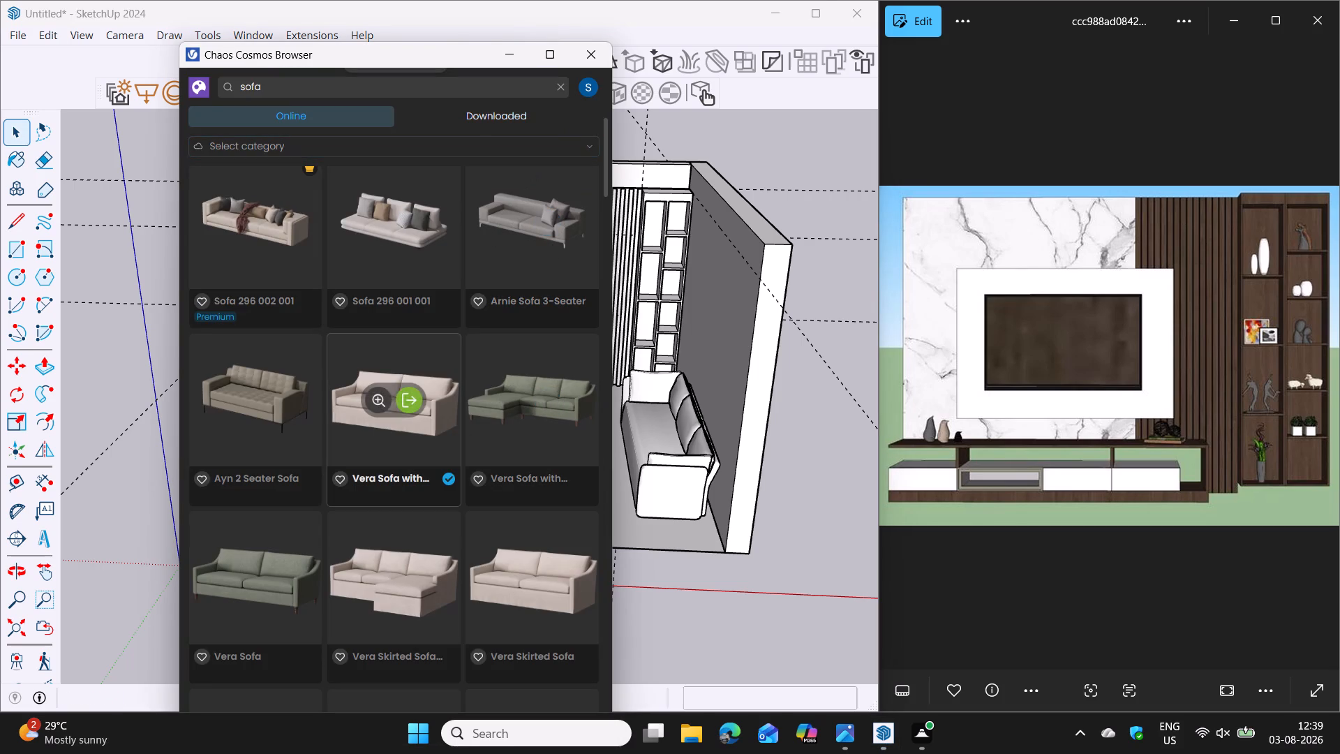
{"action": "left_click", "coordinate": [590, 59]}
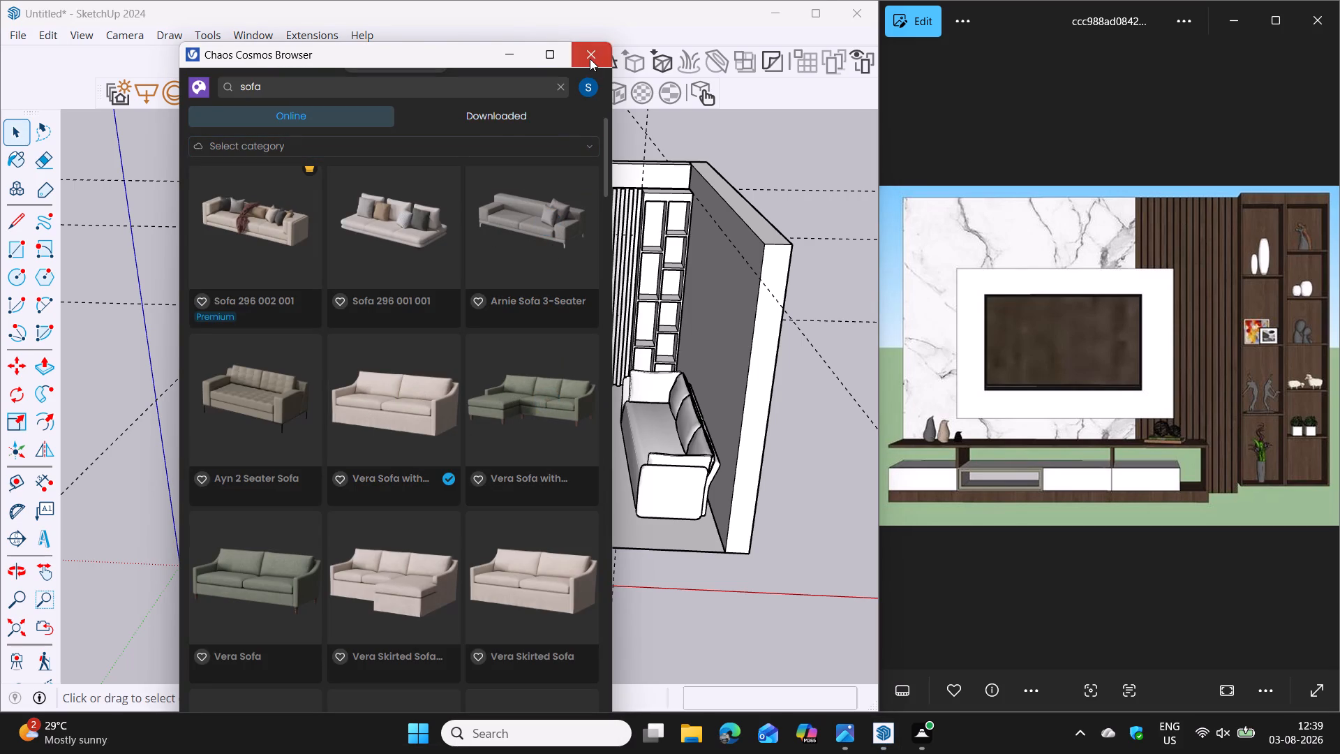
Rotate the Vera sofa 90 degrees on the floor about its front bottom corner so it faces the other sofa.
{"action": "left_click", "coordinate": [438, 459]}
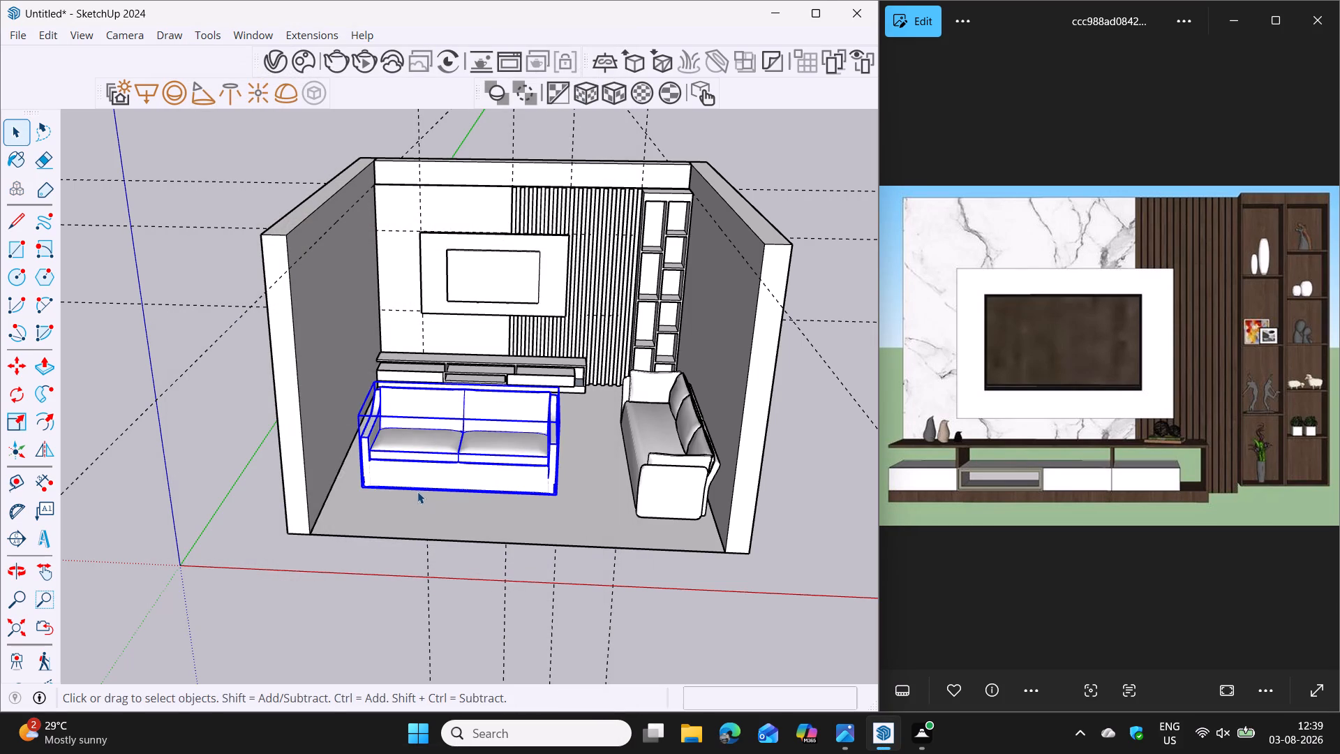
{"action": "key", "text": "q"}
{"action": "left_click", "coordinate": [362, 488]}
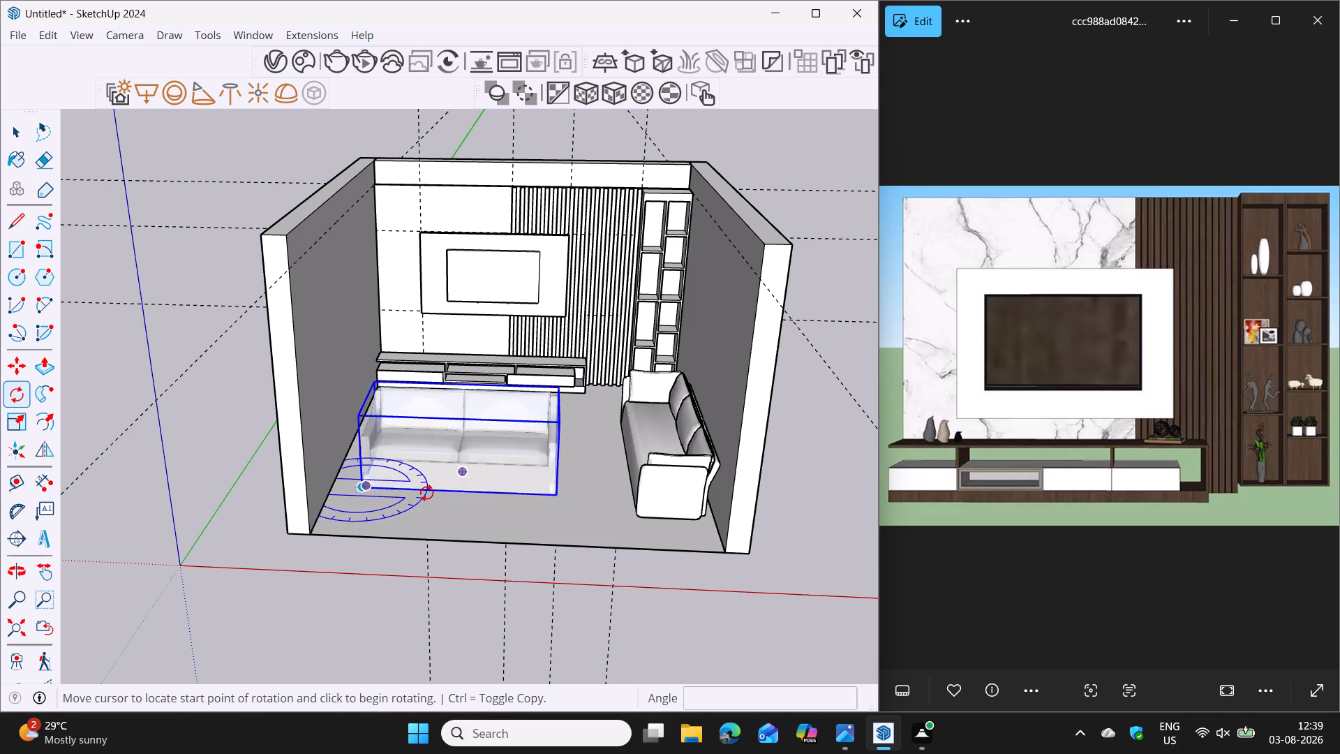
{"action": "left_click", "coordinate": [588, 491]}
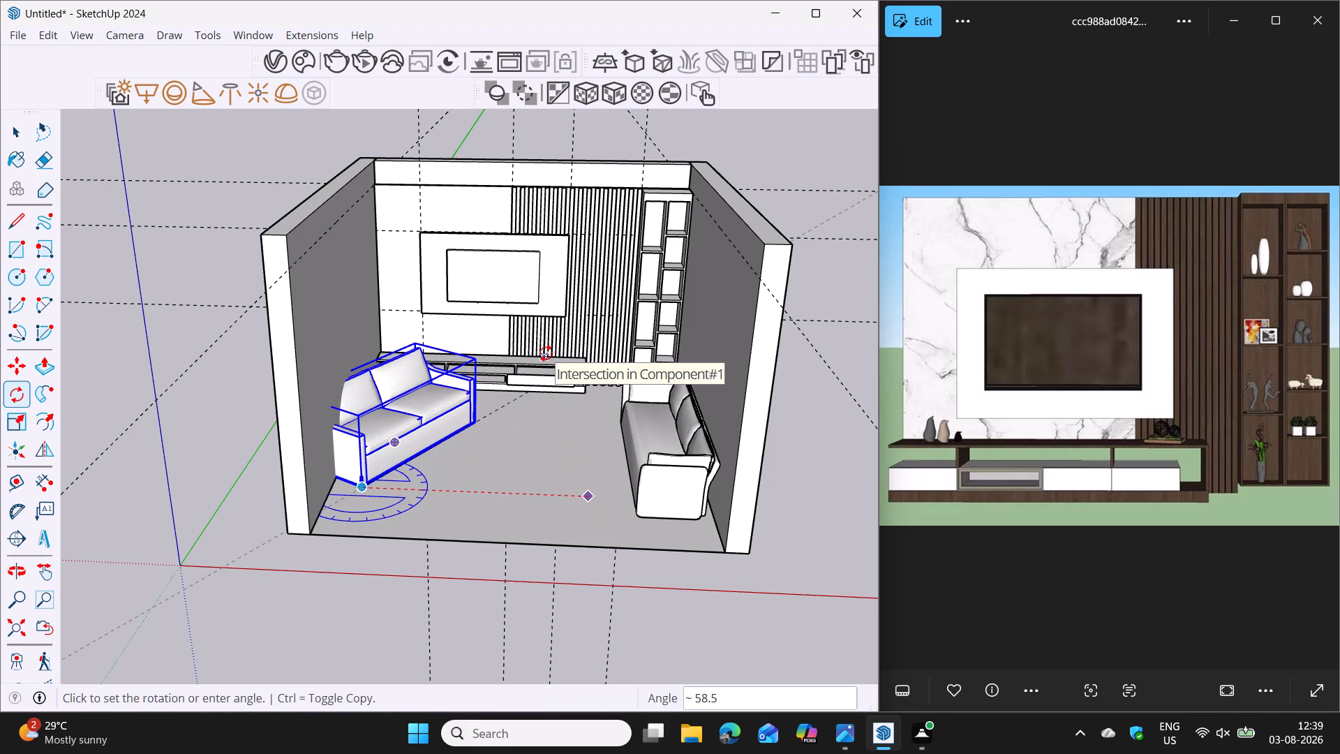
{"action": "type", "text": "90"}
{"action": "key", "text": "Return"}
{"action": "key", "text": "space"}
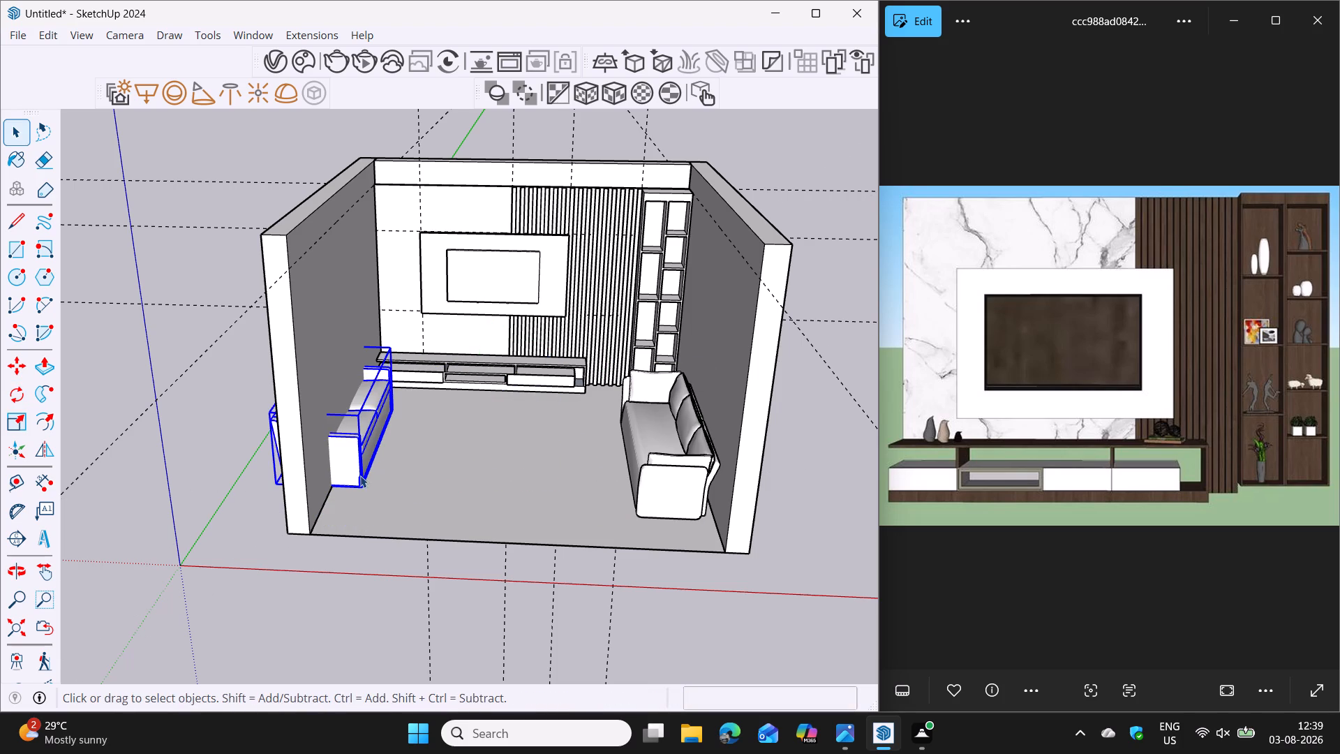
Move the rotated Vera sofa about 5' 6" across the floor, clear of the side wall it overlaps.
{"action": "key", "text": "m"}
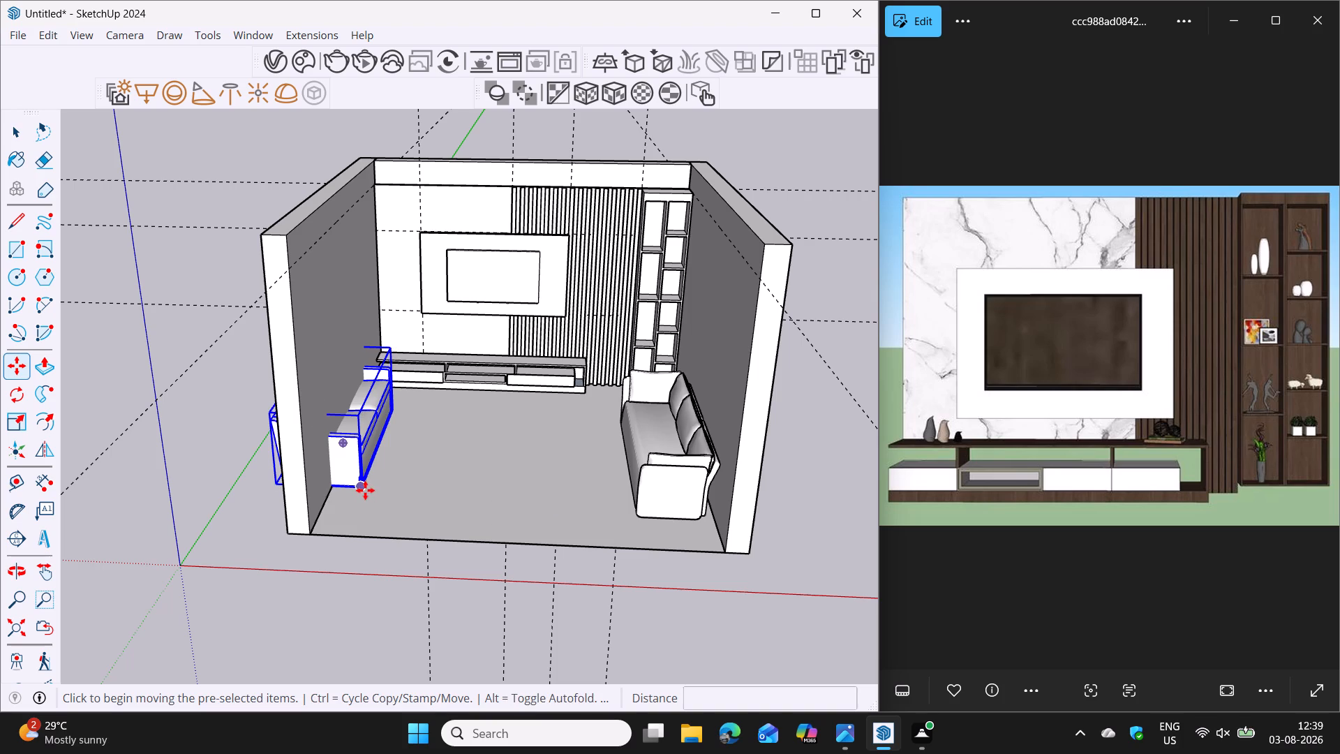
{"action": "left_click", "coordinate": [366, 491]}
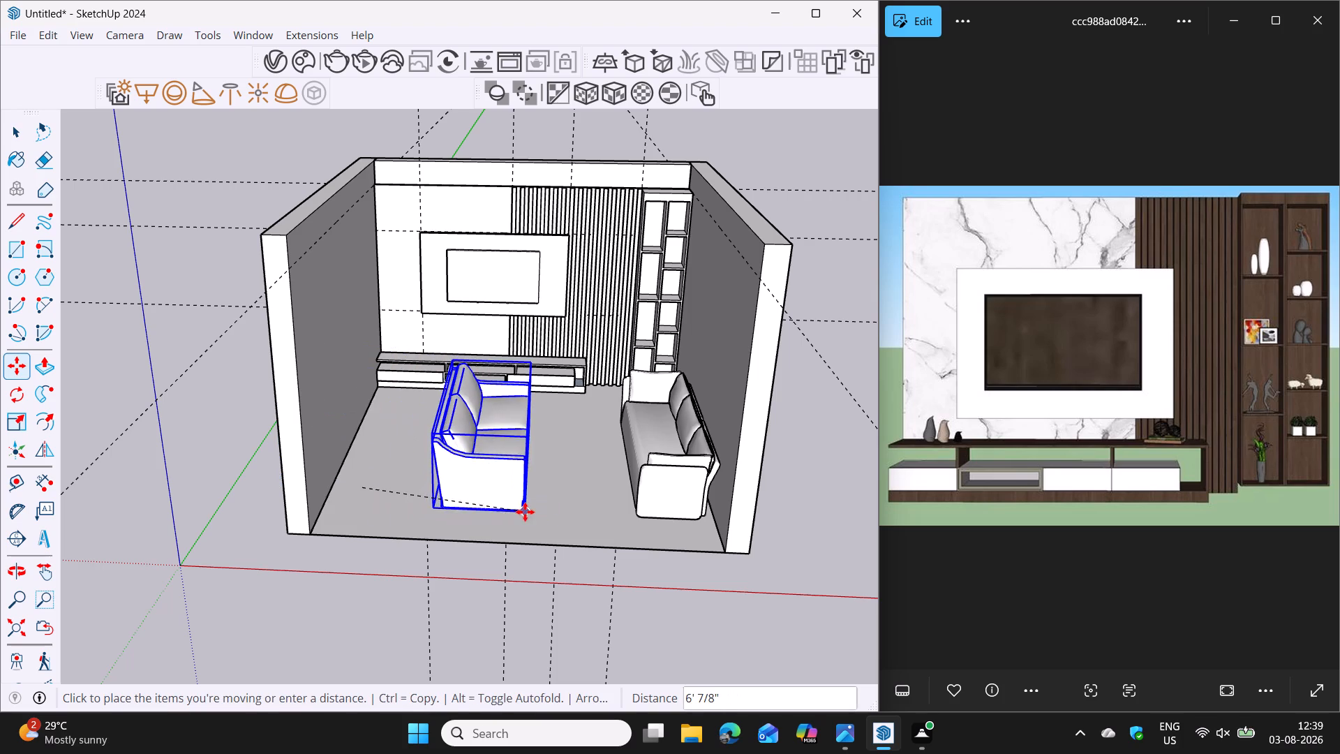
{"action": "left_click", "coordinate": [514, 493]}
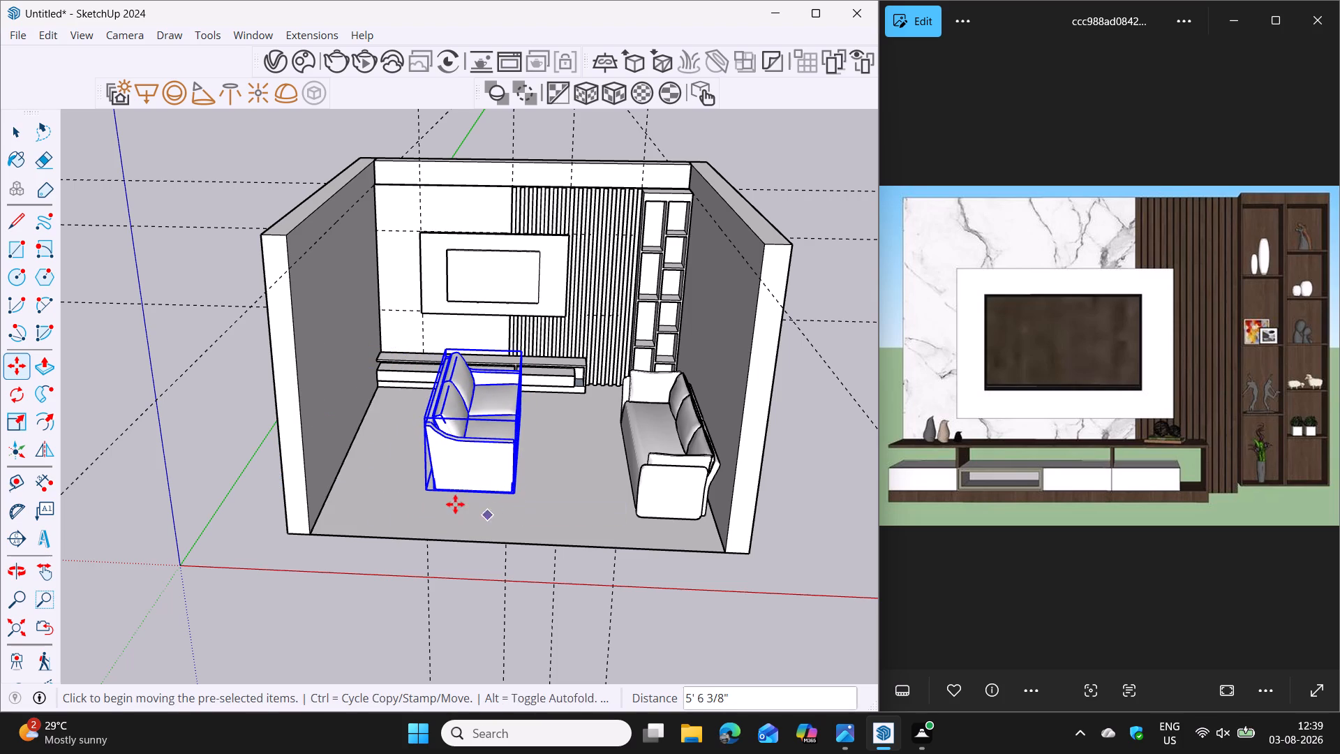
Move the Vera sofa about 3' 5" across the floor so its back sits against the nearby side wall.
{"action": "scroll", "coordinate": [449, 490], "scroll_direction": "up", "scroll_amount": 9}
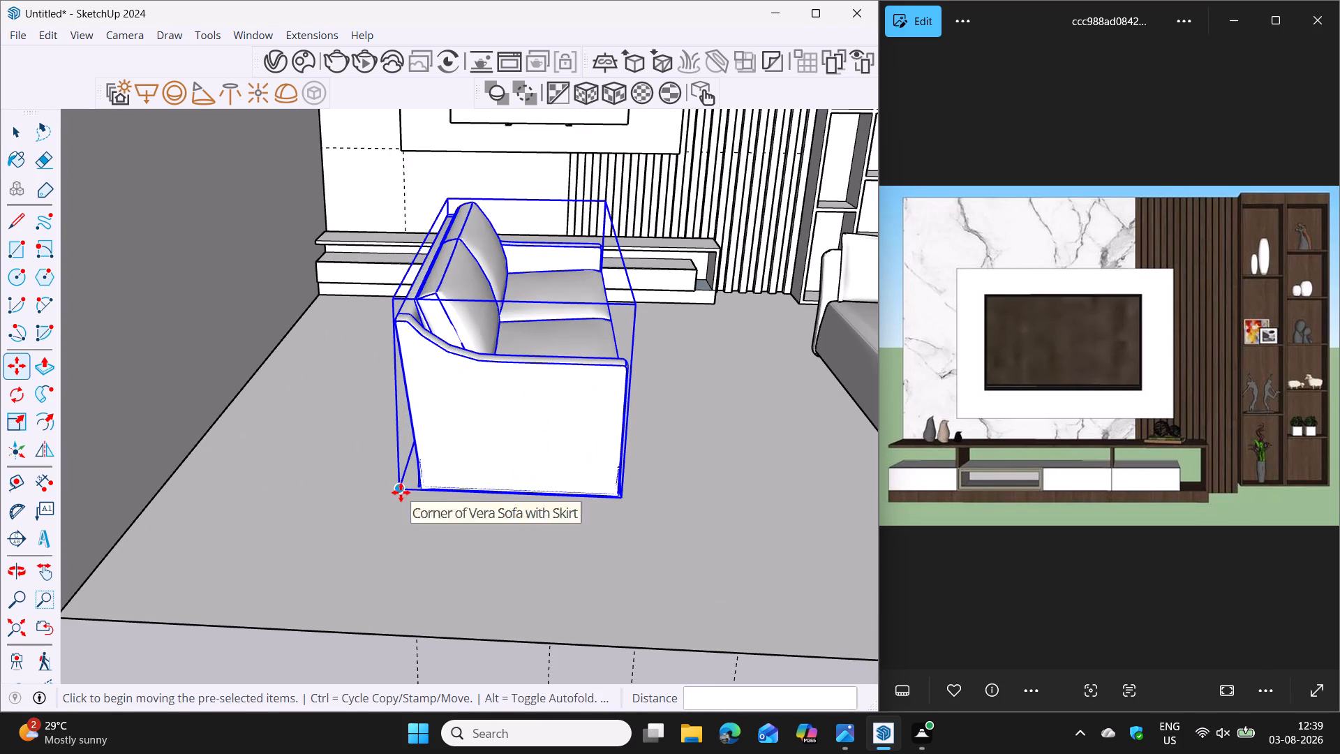
{"action": "left_click", "coordinate": [401, 492]}
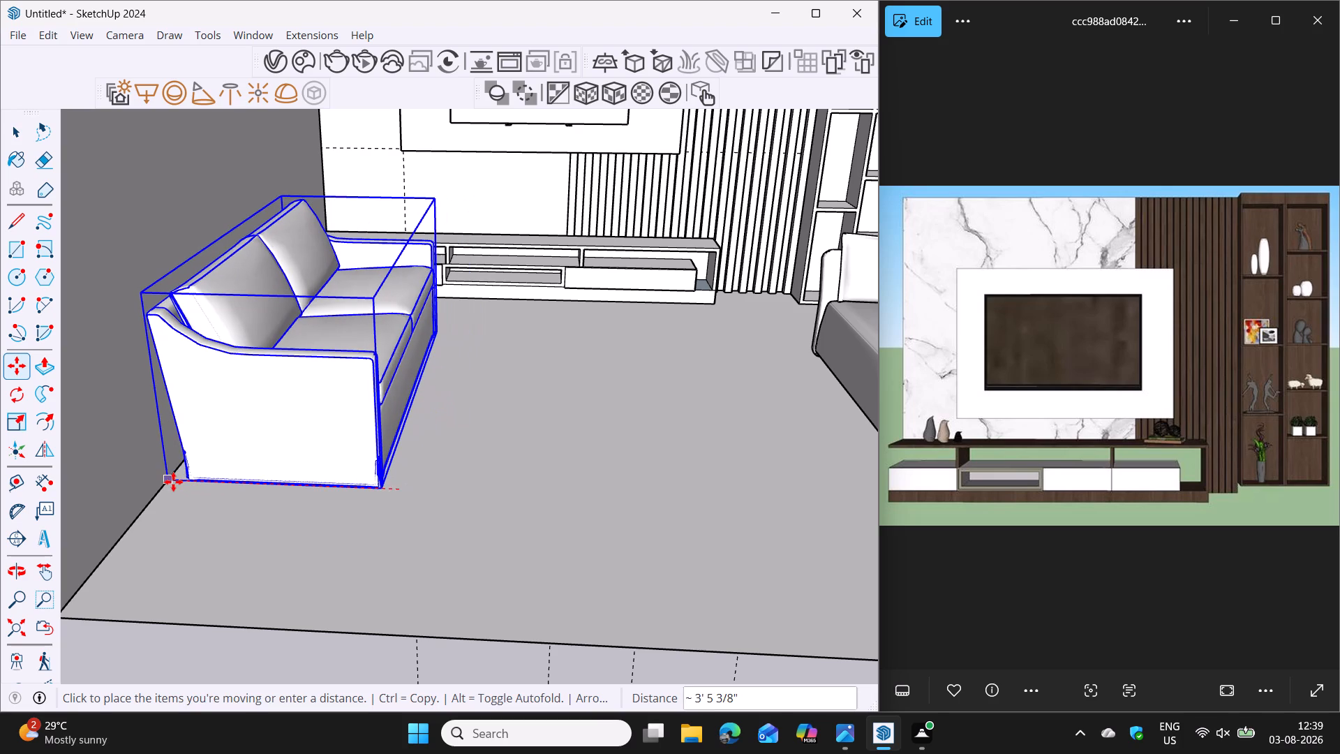
{"action": "left_click", "coordinate": [173, 482]}
Move the Vera sofa about 1' 2" along the side wall, lining its front end up with the front corner of the opposite sofa.
{"action": "scroll", "coordinate": [569, 460], "scroll_direction": "down", "scroll_amount": 4}
{"action": "middle_click_drag", "start_coordinate": [597, 466], "coordinate": [585, 533], "text": "shift"}
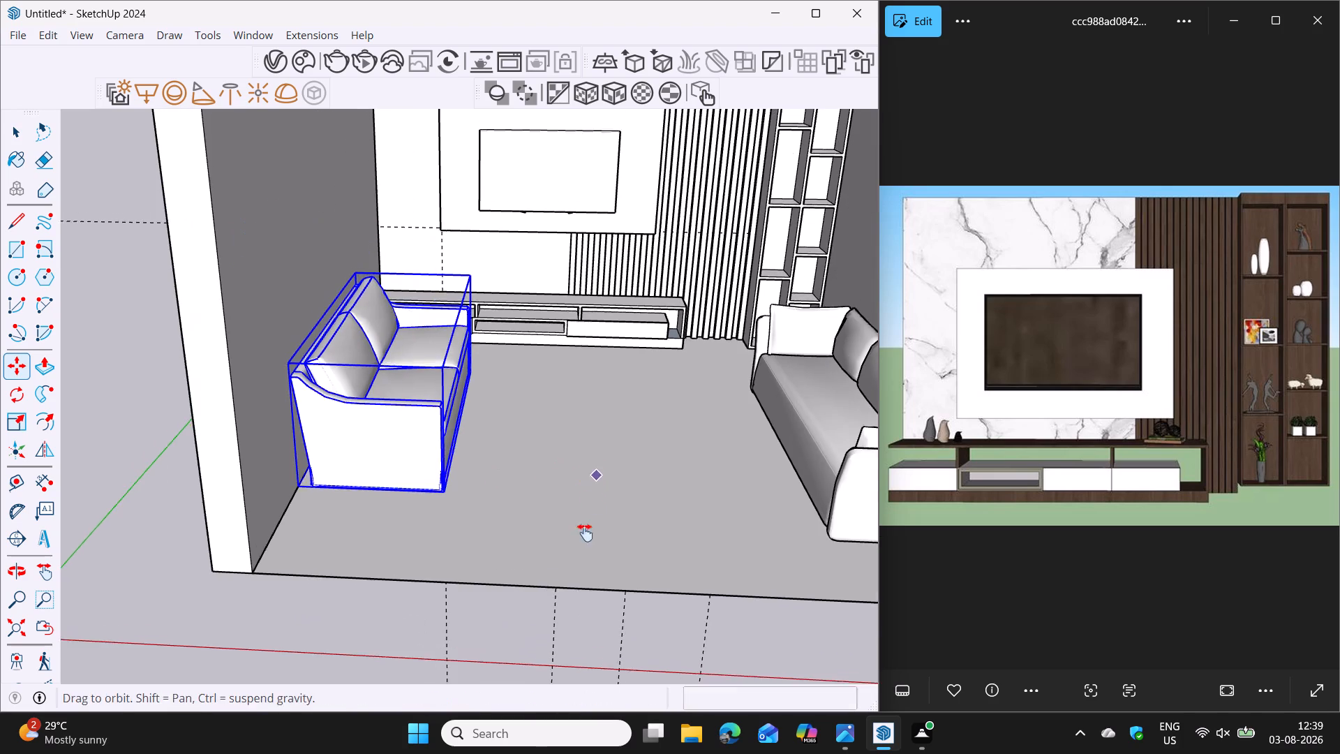
{"action": "middle_click_drag", "start_coordinate": [585, 533], "coordinate": [566, 596], "text": "shift"}
{"action": "middle_click_drag", "start_coordinate": [542, 535], "coordinate": [538, 725]}
{"action": "middle_click_drag", "start_coordinate": [536, 542], "coordinate": [542, 666]}
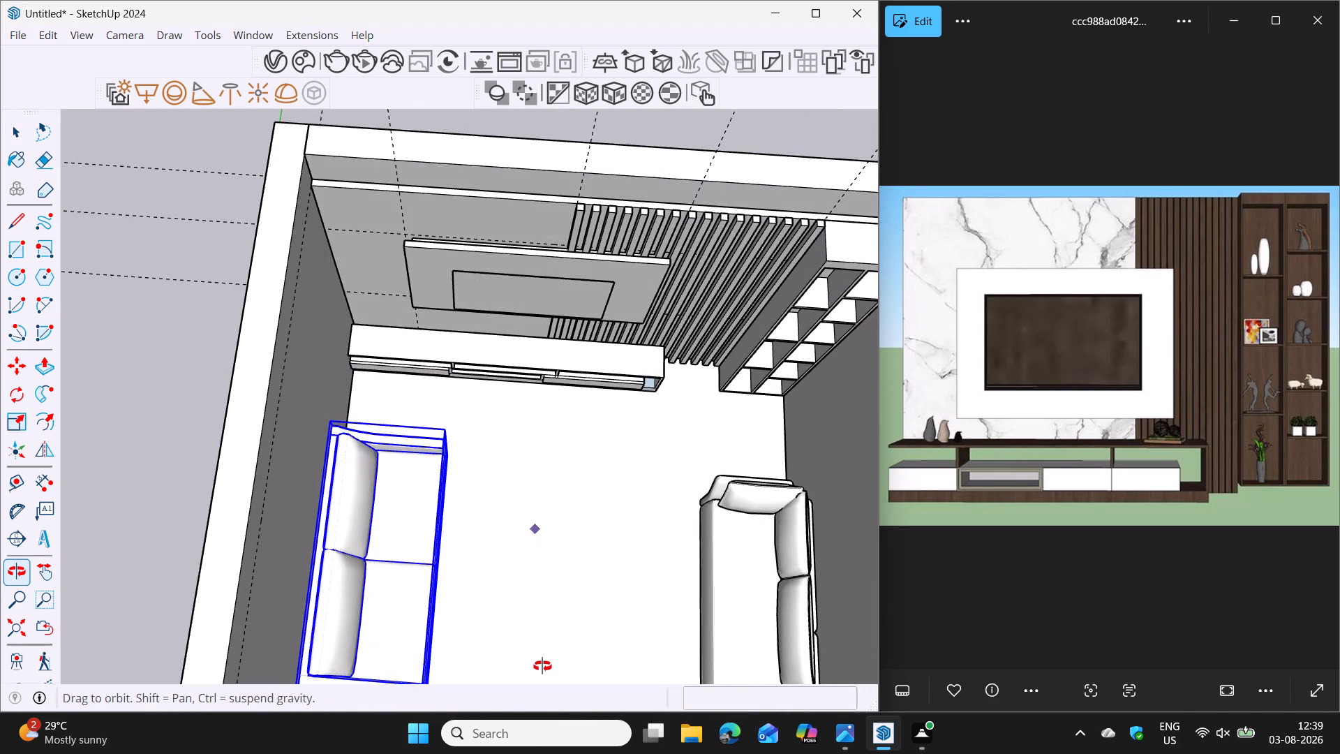
{"action": "middle_click_drag", "start_coordinate": [542, 666], "coordinate": [564, 400]}
{"action": "scroll", "coordinate": [556, 511], "scroll_direction": "down", "scroll_amount": 3}
{"action": "middle_click_drag", "start_coordinate": [523, 619], "coordinate": [519, 588], "text": "shift"}
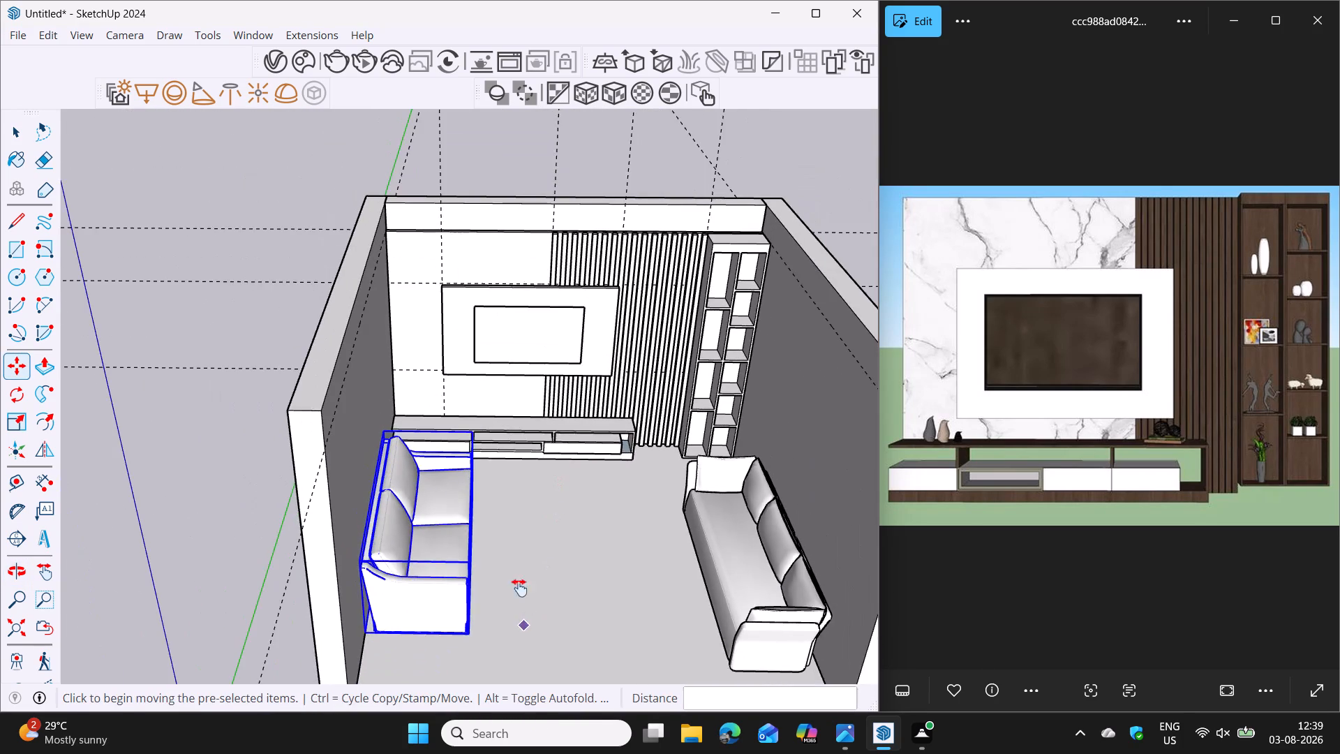
{"action": "middle_click_drag", "start_coordinate": [519, 588], "coordinate": [517, 509], "text": "shift"}
{"action": "scroll", "coordinate": [446, 543], "scroll_direction": "up", "scroll_amount": 5}
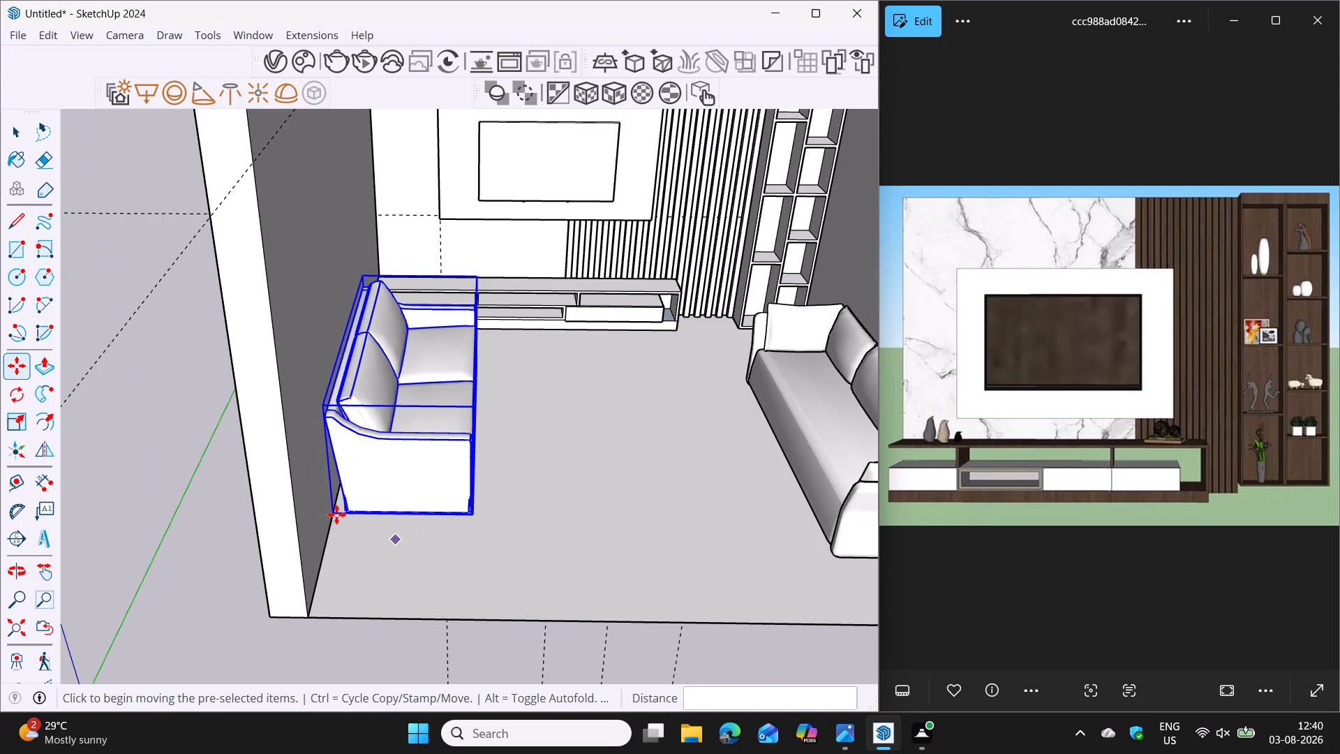
{"action": "left_click", "coordinate": [332, 511]}
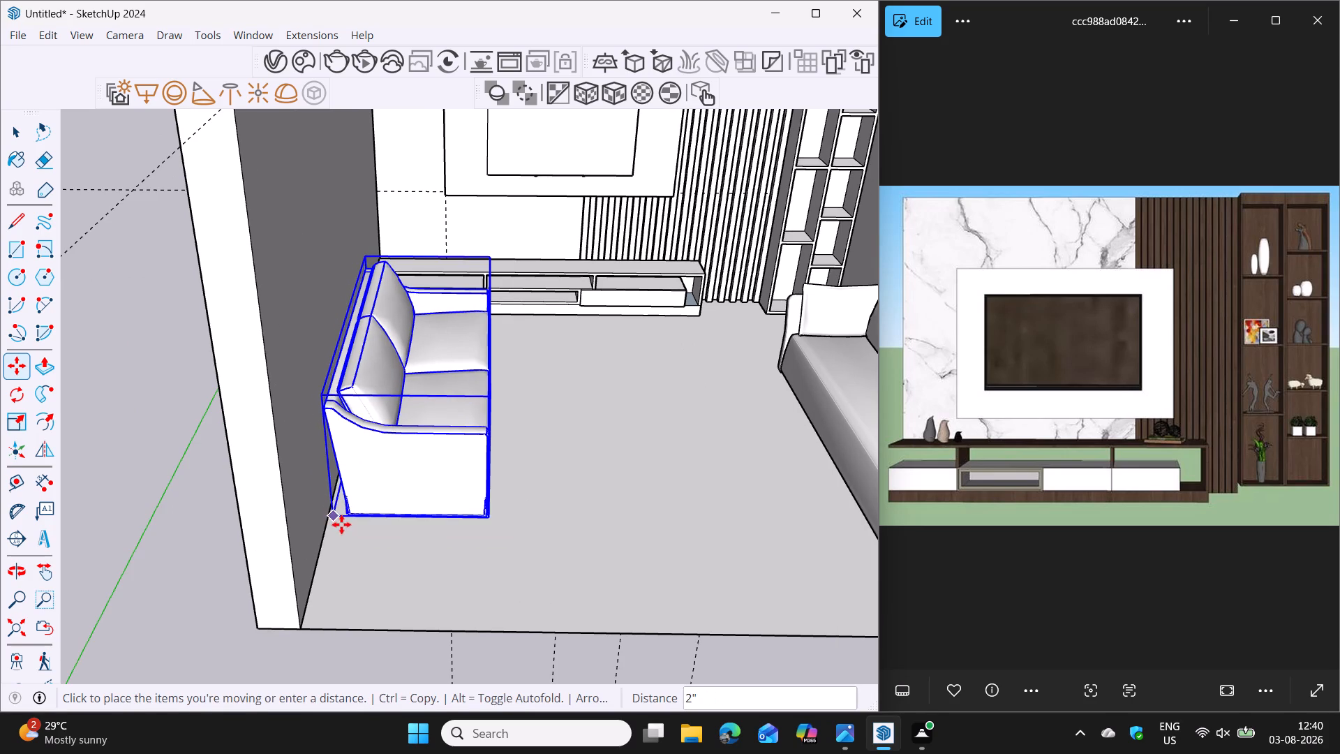
{"action": "key", "text": "Right"}
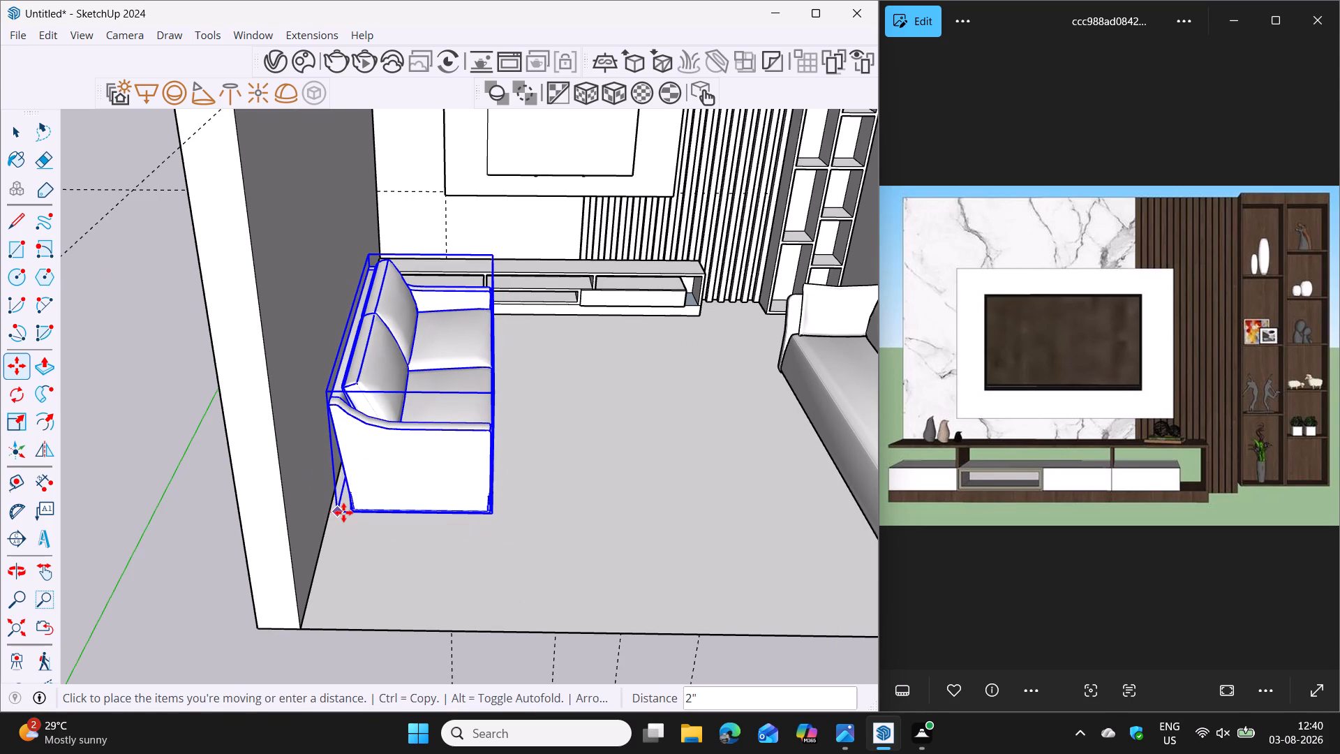
{"action": "key", "text": "Left"}
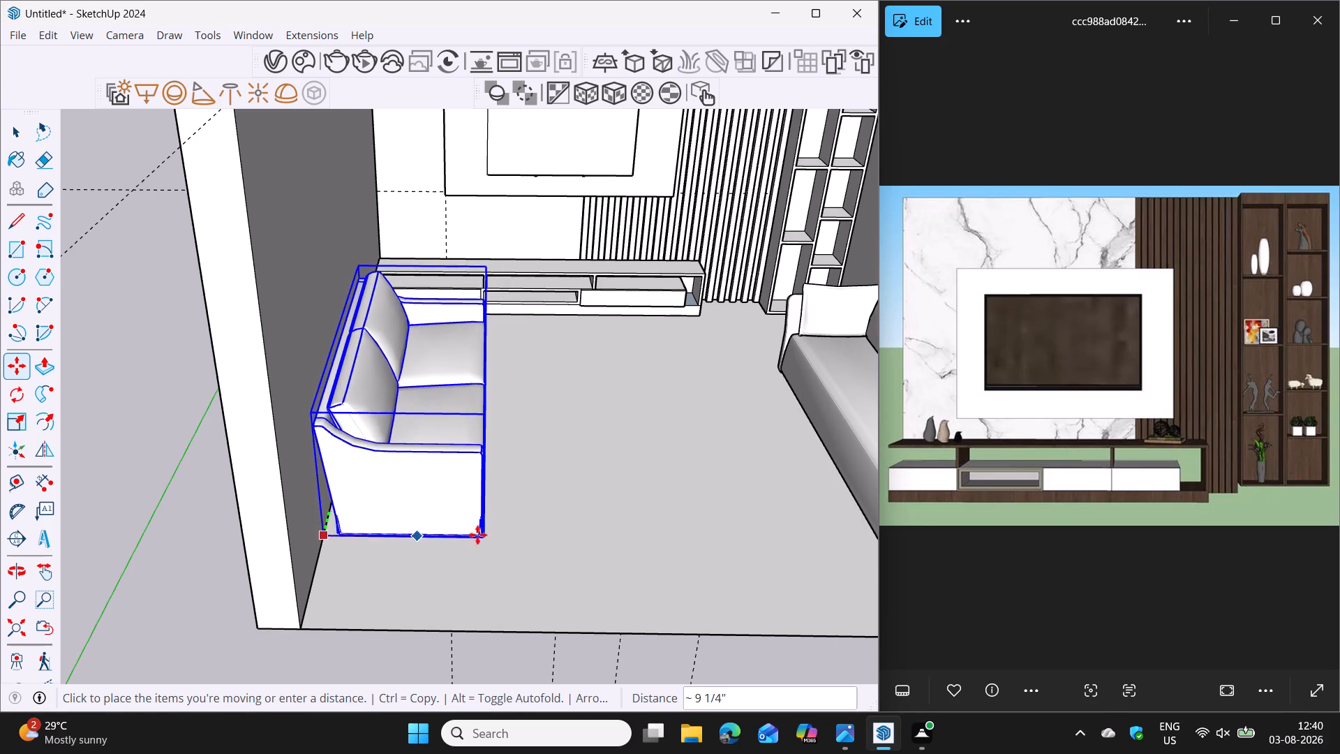
{"action": "scroll", "coordinate": [748, 548], "scroll_direction": "down", "scroll_amount": 3}
{"action": "middle_click_drag", "start_coordinate": [808, 534], "coordinate": [703, 533], "text": "shift"}
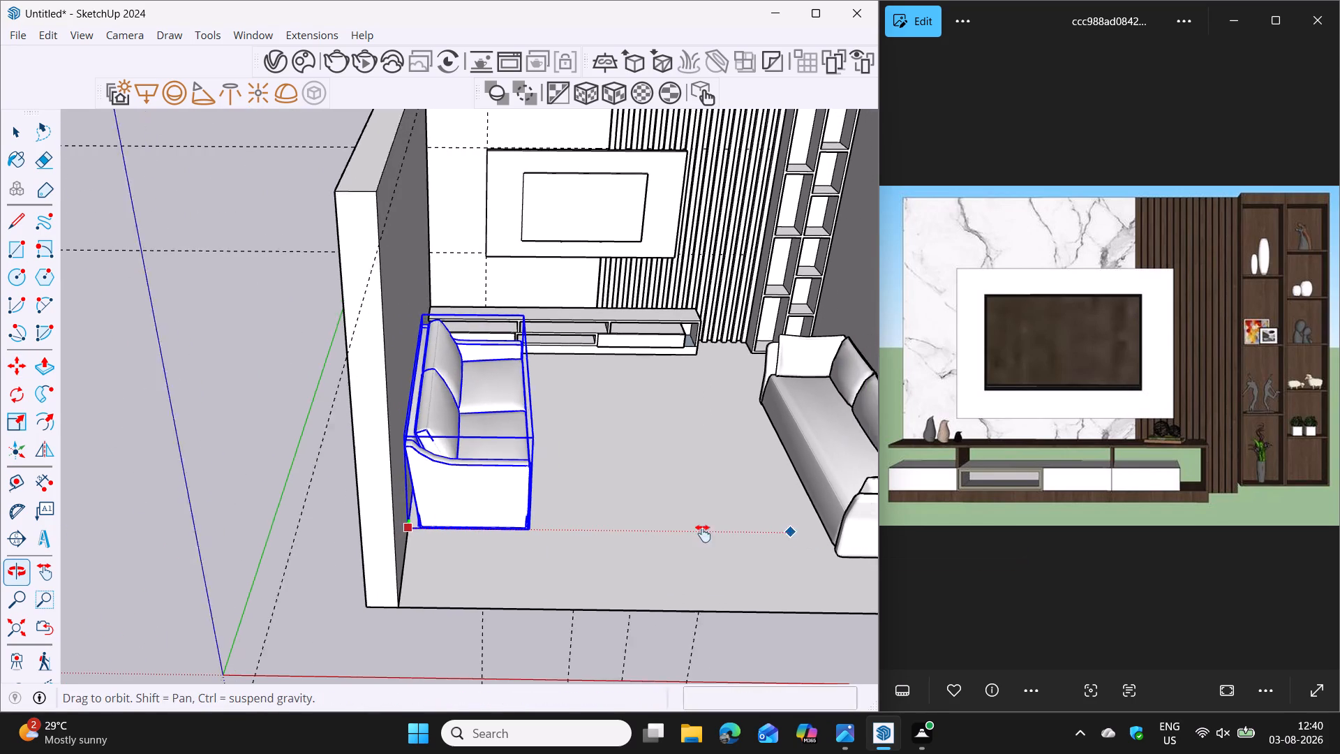
{"action": "middle_click_drag", "start_coordinate": [703, 533], "coordinate": [662, 533], "text": "shift"}
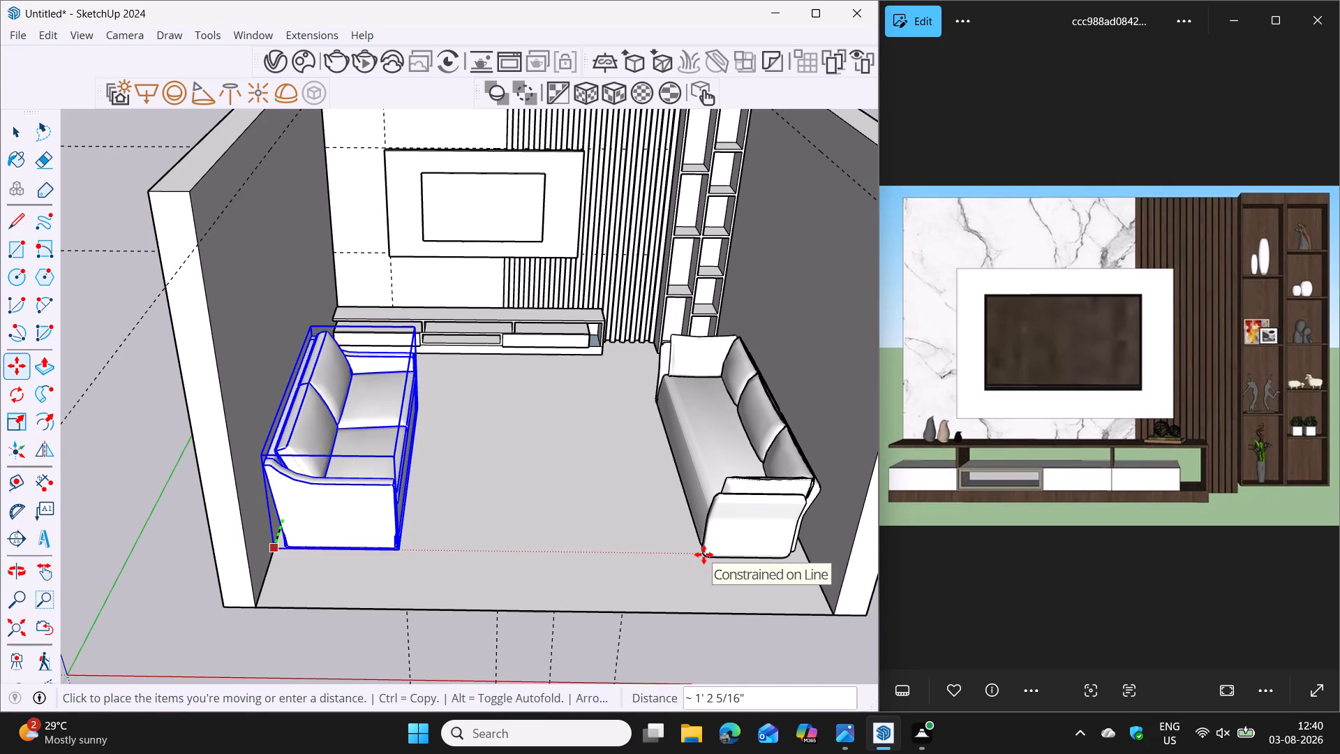
{"action": "left_click", "coordinate": [703, 554]}
{"action": "key", "text": "space"}
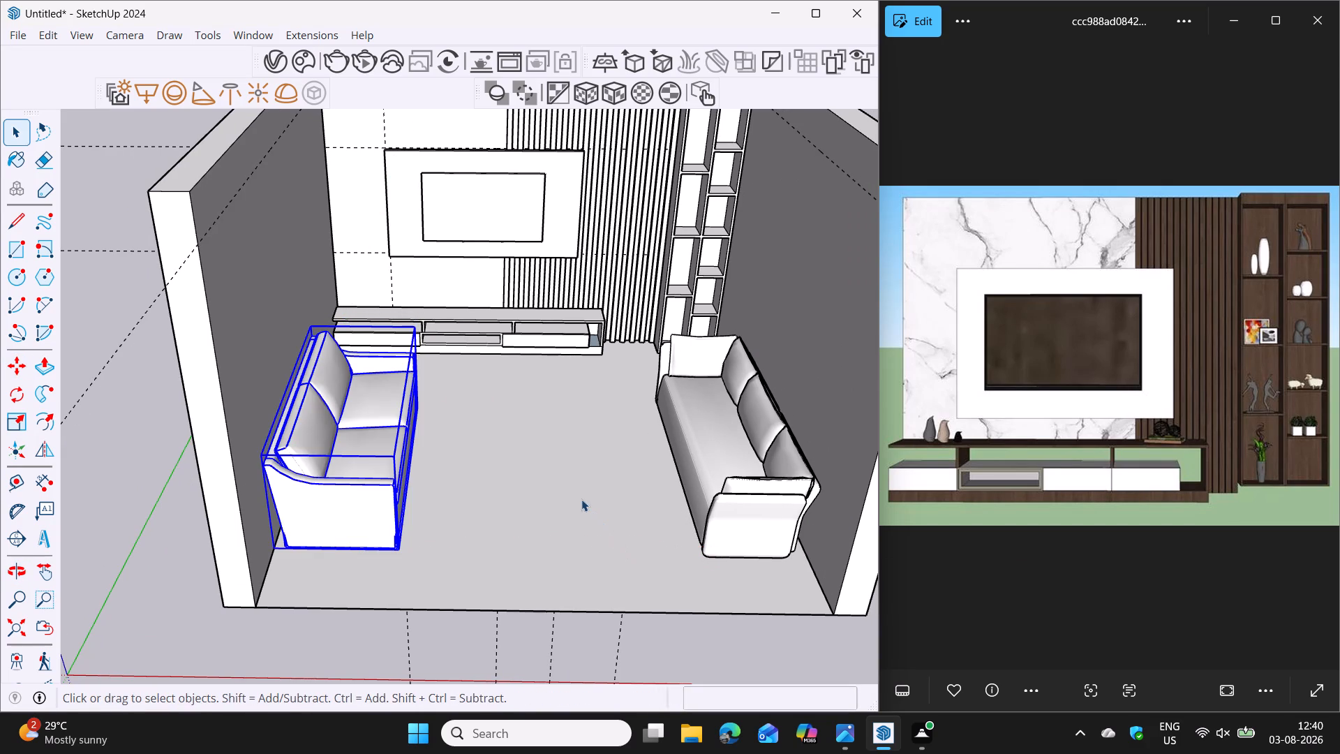
{"action": "left_click", "coordinate": [565, 496]}
Examine the room with both sofas and the TV unit from several angles and distances.
{"action": "scroll", "coordinate": [565, 496], "scroll_direction": "down", "scroll_amount": 2}
{"action": "middle_click_drag", "start_coordinate": [542, 510], "coordinate": [540, 417]}
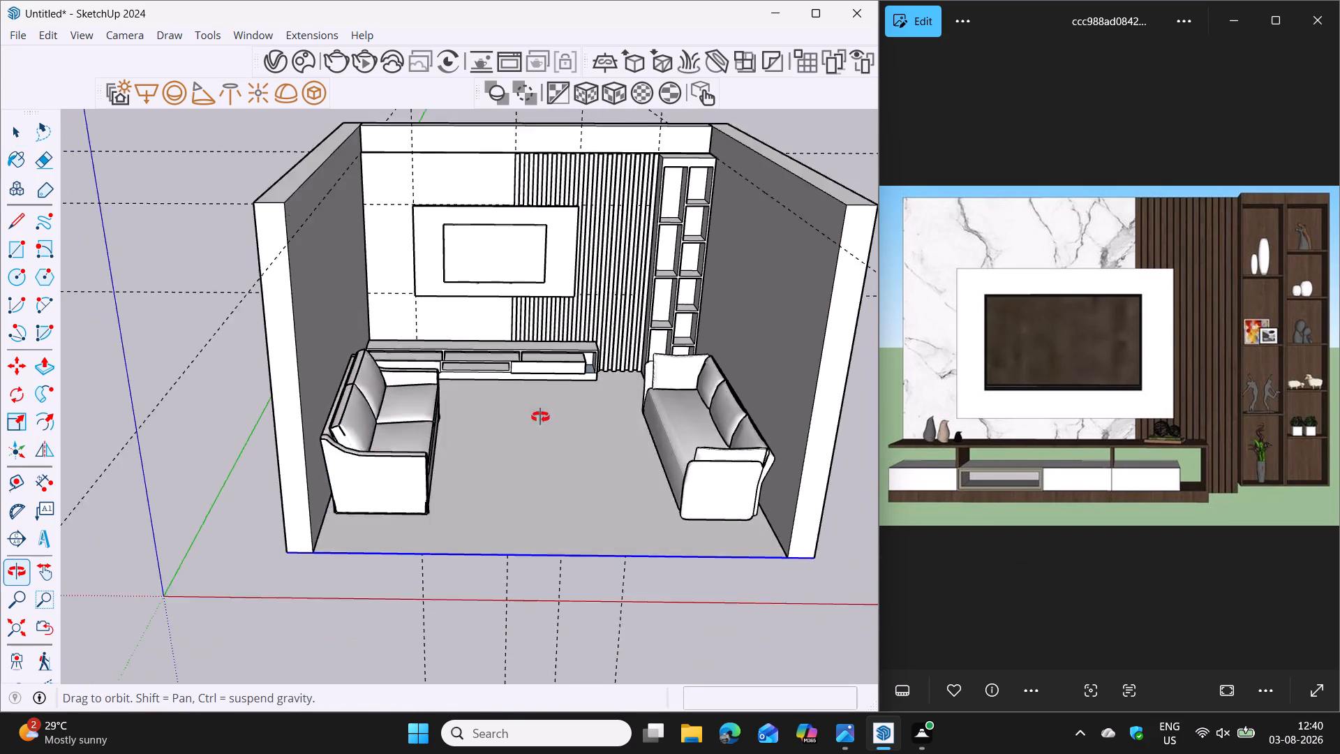
{"action": "middle_click_drag", "start_coordinate": [540, 417], "coordinate": [536, 403]}
{"action": "middle_click_drag", "start_coordinate": [539, 413], "coordinate": [509, 454], "text": "shift"}
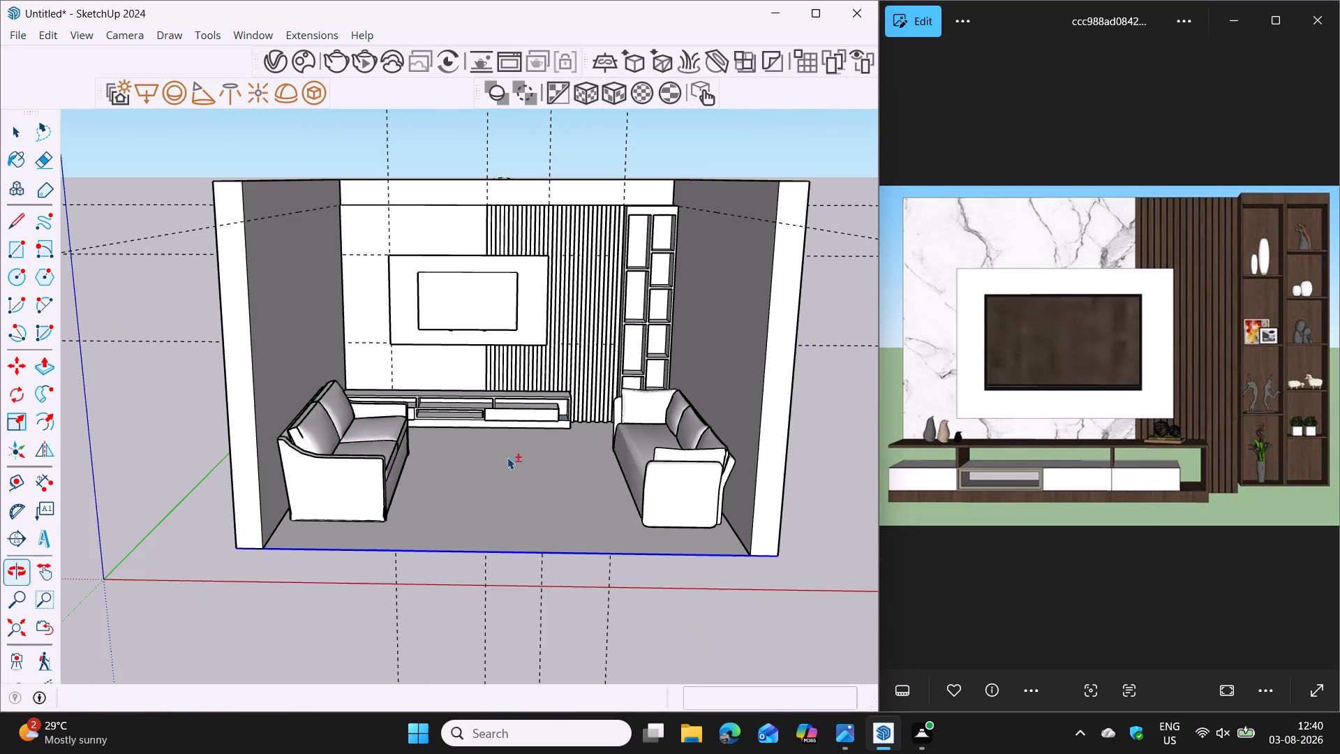
{"action": "middle_click_drag", "start_coordinate": [486, 487], "coordinate": [496, 475]}
{"action": "scroll", "coordinate": [500, 475], "scroll_direction": "up", "scroll_amount": 2}
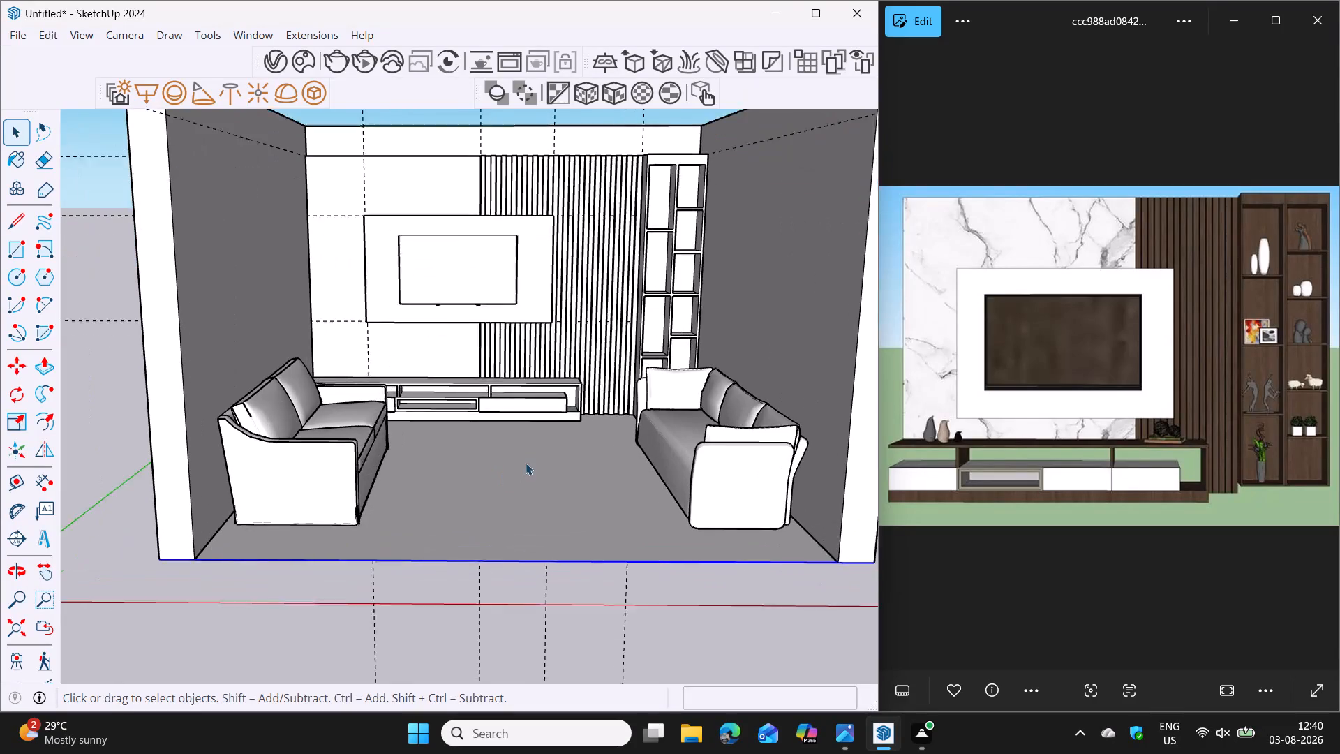
{"action": "scroll", "coordinate": [526, 463], "scroll_direction": "up", "scroll_amount": 1}
{"action": "middle_click_drag", "start_coordinate": [544, 447], "coordinate": [522, 506], "text": "shift"}
{"action": "key", "text": "space"}
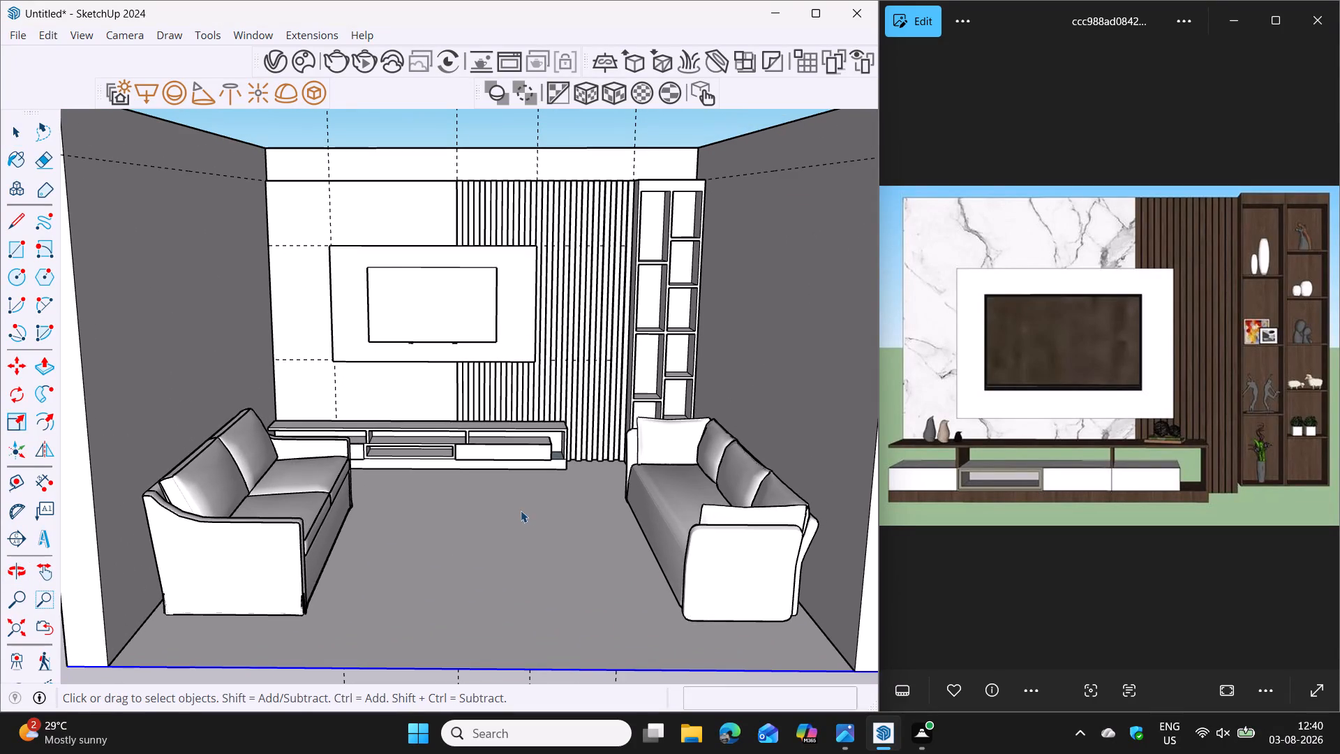
{"action": "scroll", "coordinate": [527, 518], "scroll_direction": "down", "scroll_amount": 7}
{"action": "middle_click_drag", "start_coordinate": [539, 529], "coordinate": [508, 564], "text": "shift"}
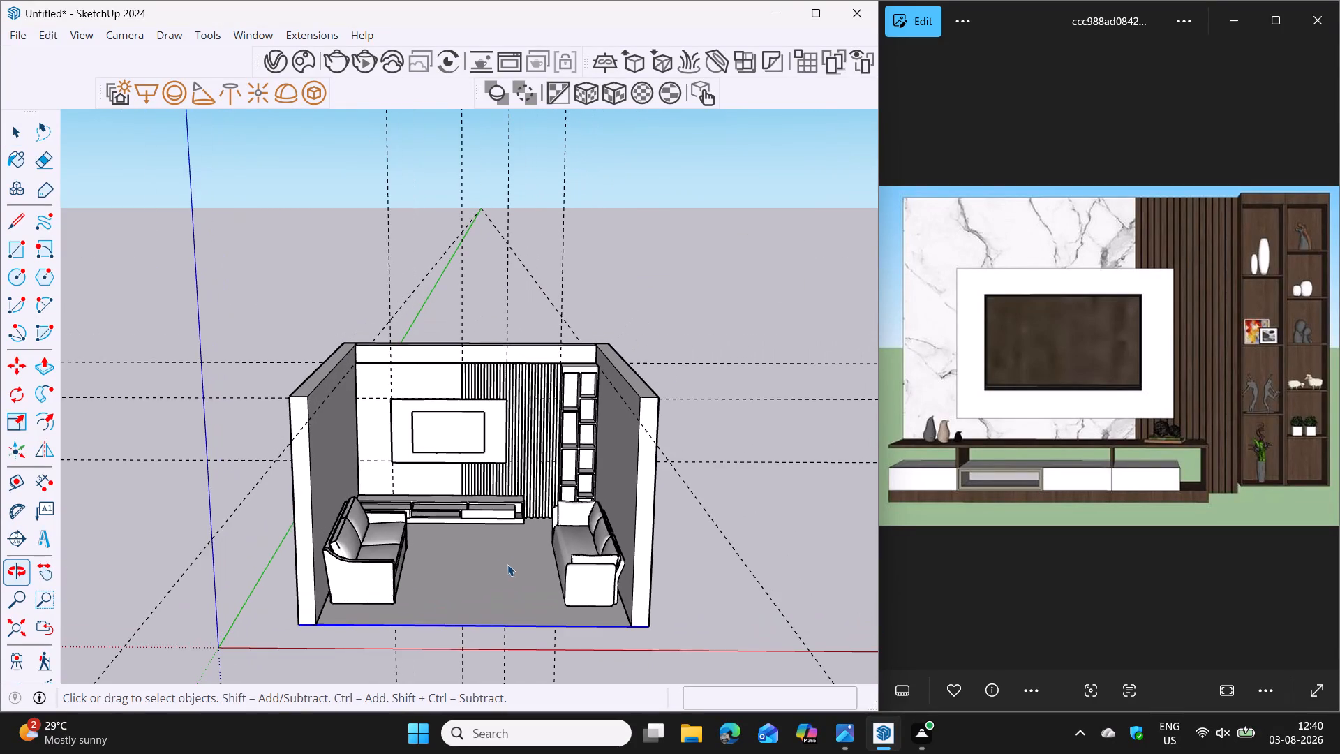
{"action": "scroll", "coordinate": [505, 562], "scroll_direction": "up", "scroll_amount": 6}
{"action": "scroll", "coordinate": [558, 509], "scroll_direction": "up", "scroll_amount": 1}
{"action": "middle_click_drag", "start_coordinate": [644, 501], "coordinate": [645, 507]}
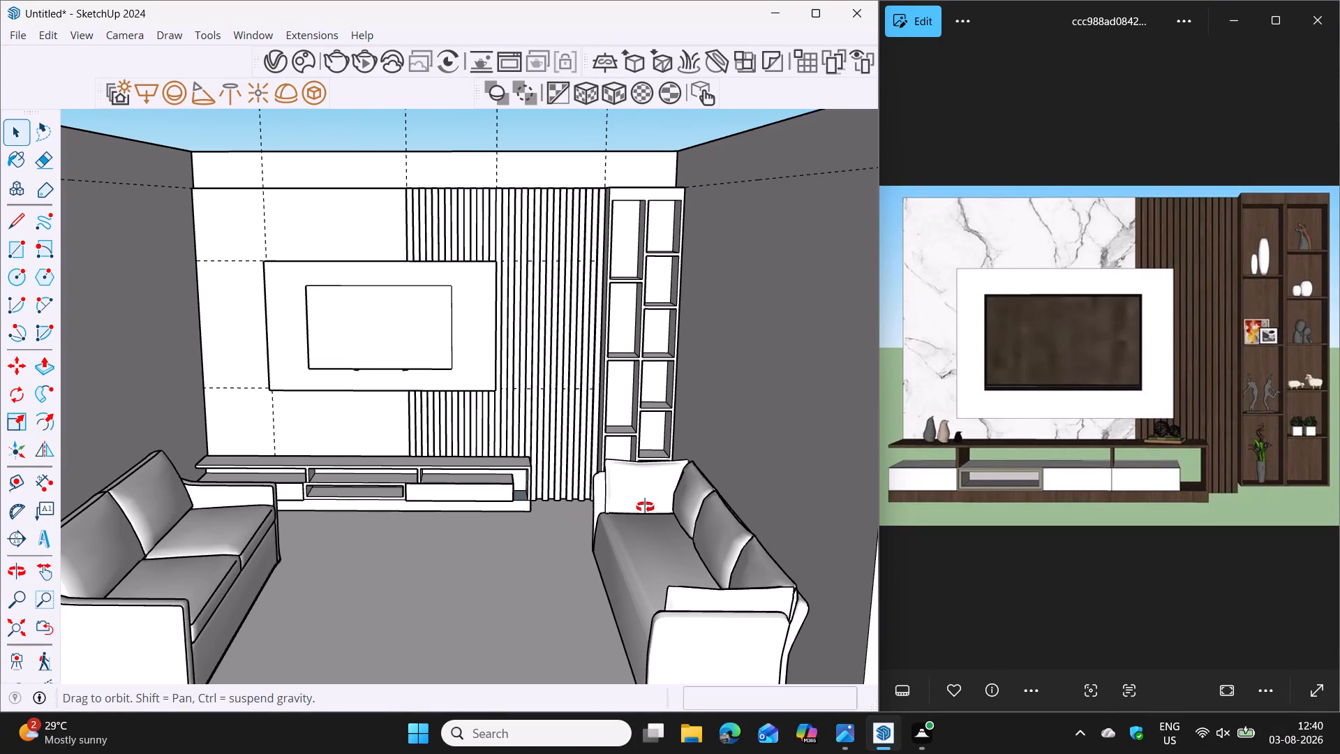
{"action": "middle_click_drag", "start_coordinate": [645, 507], "coordinate": [639, 512]}
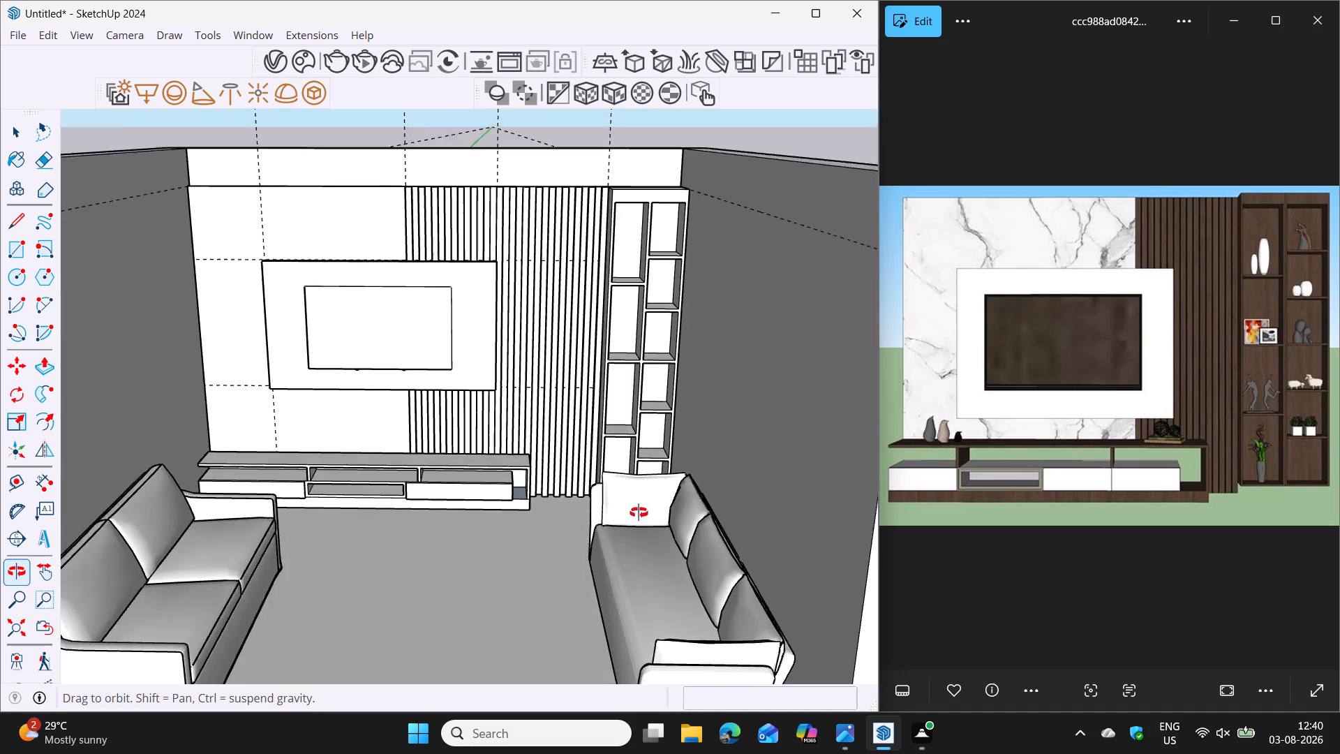
{"action": "middle_click_drag", "start_coordinate": [639, 512], "coordinate": [633, 465]}
{"action": "scroll", "coordinate": [634, 471], "scroll_direction": "down", "scroll_amount": 4}
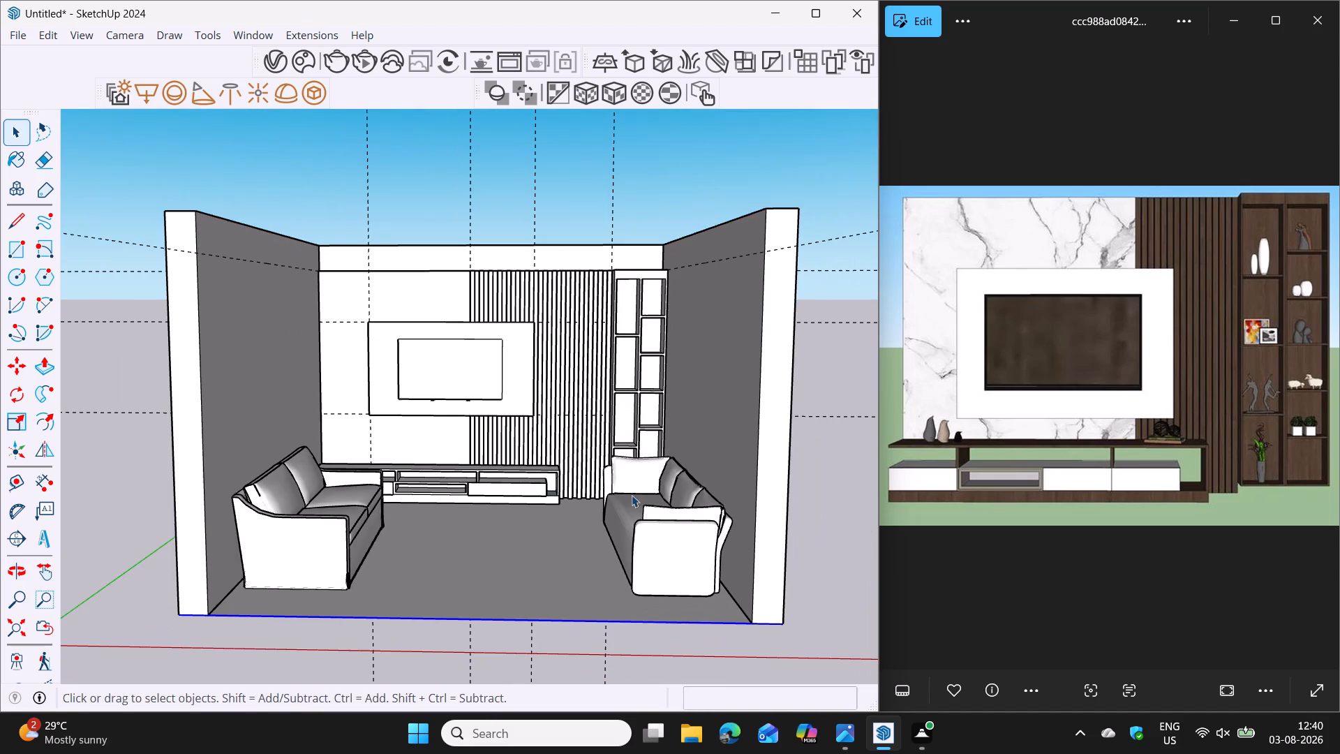
{"action": "middle_click_drag", "start_coordinate": [589, 521], "coordinate": [574, 549], "text": "shift"}
{"action": "middle_click_drag", "start_coordinate": [567, 574], "coordinate": [581, 574]}
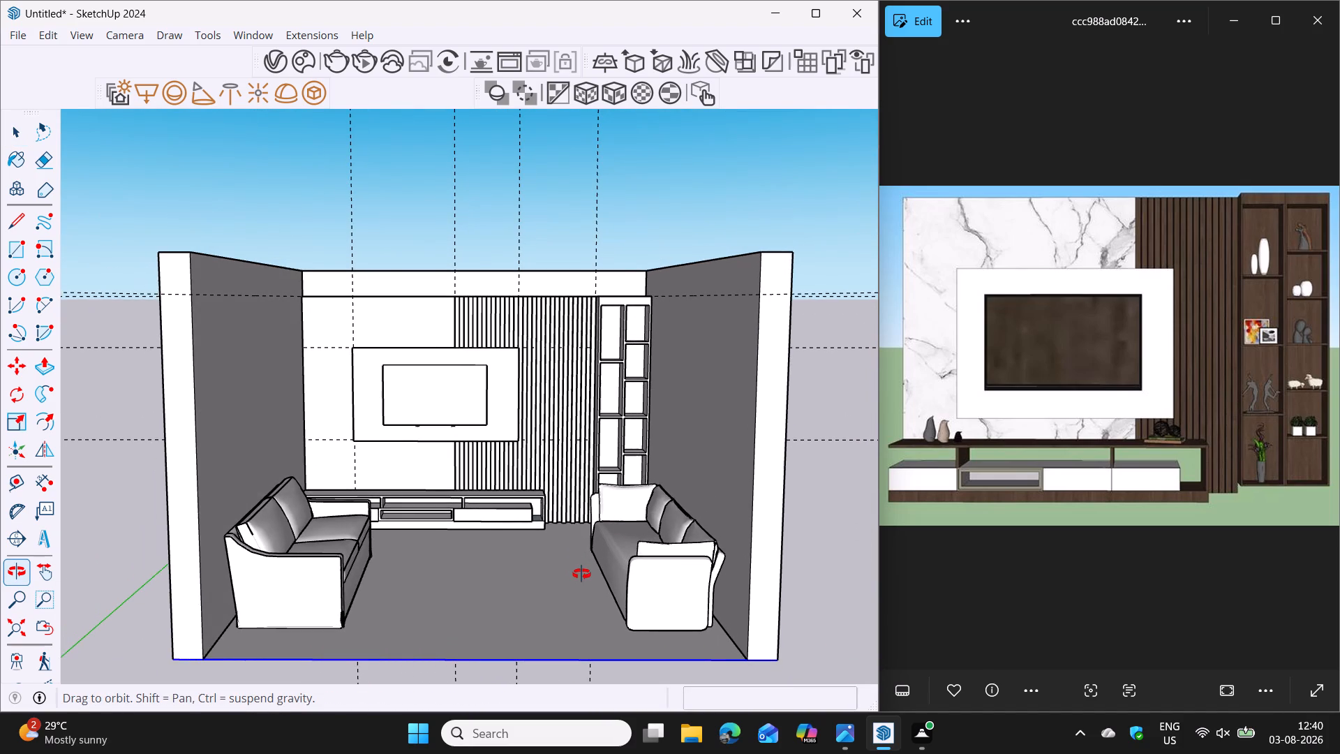
{"action": "middle_click_drag", "start_coordinate": [581, 574], "coordinate": [575, 571]}
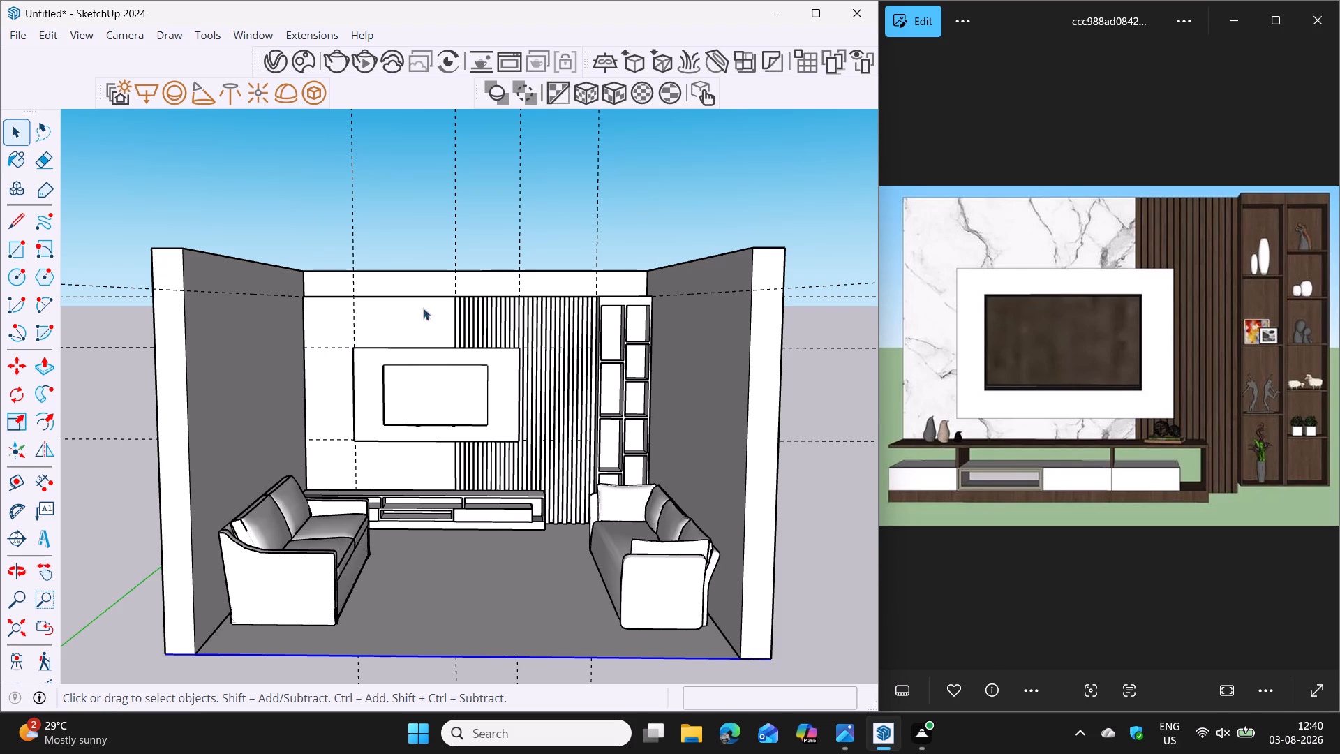
Open the Cosmos library and list all downloaded assets without the sofa search, with the browser window shifted aside.
{"action": "left_click", "coordinate": [301, 58]}
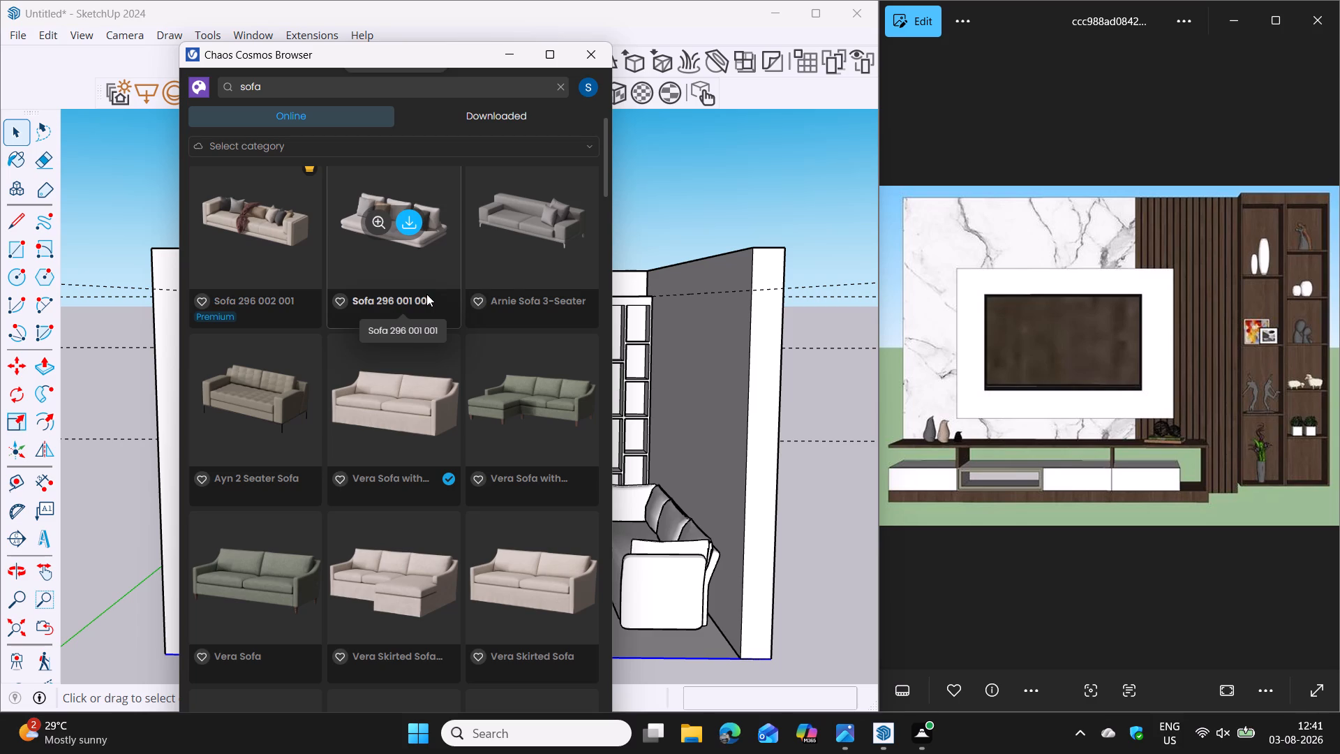
{"action": "scroll", "coordinate": [426, 294], "scroll_direction": "up", "scroll_amount": 18}
{"action": "left_click", "coordinate": [505, 109]}
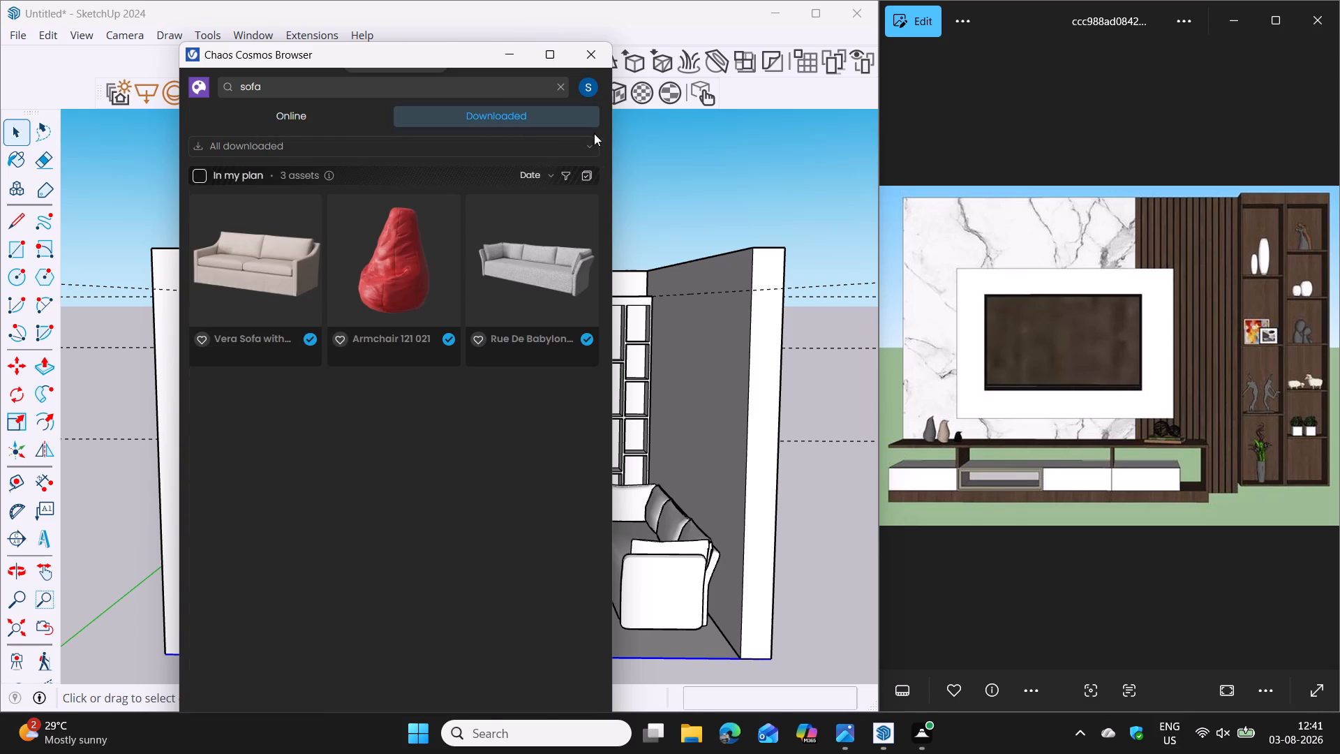
{"action": "left_click", "coordinate": [563, 88]}
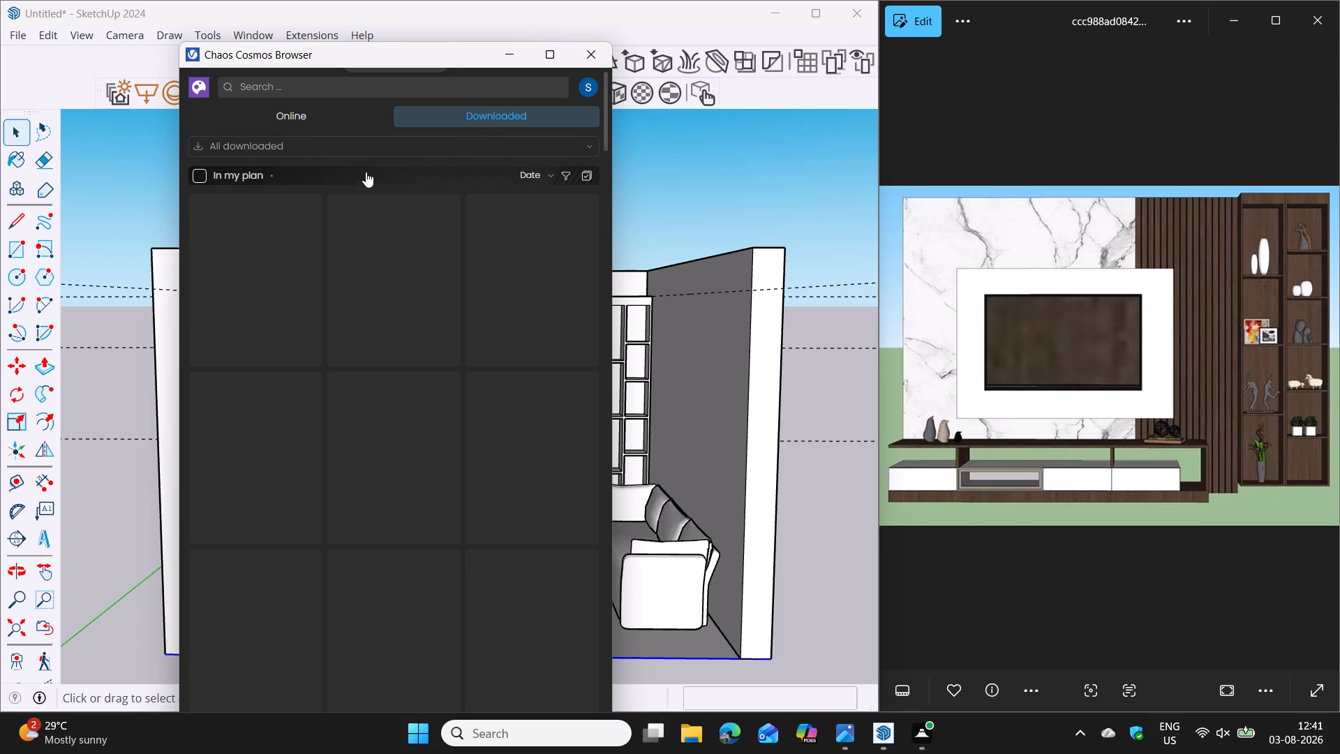
{"action": "scroll", "coordinate": [447, 265], "scroll_direction": "up", "scroll_amount": 4}
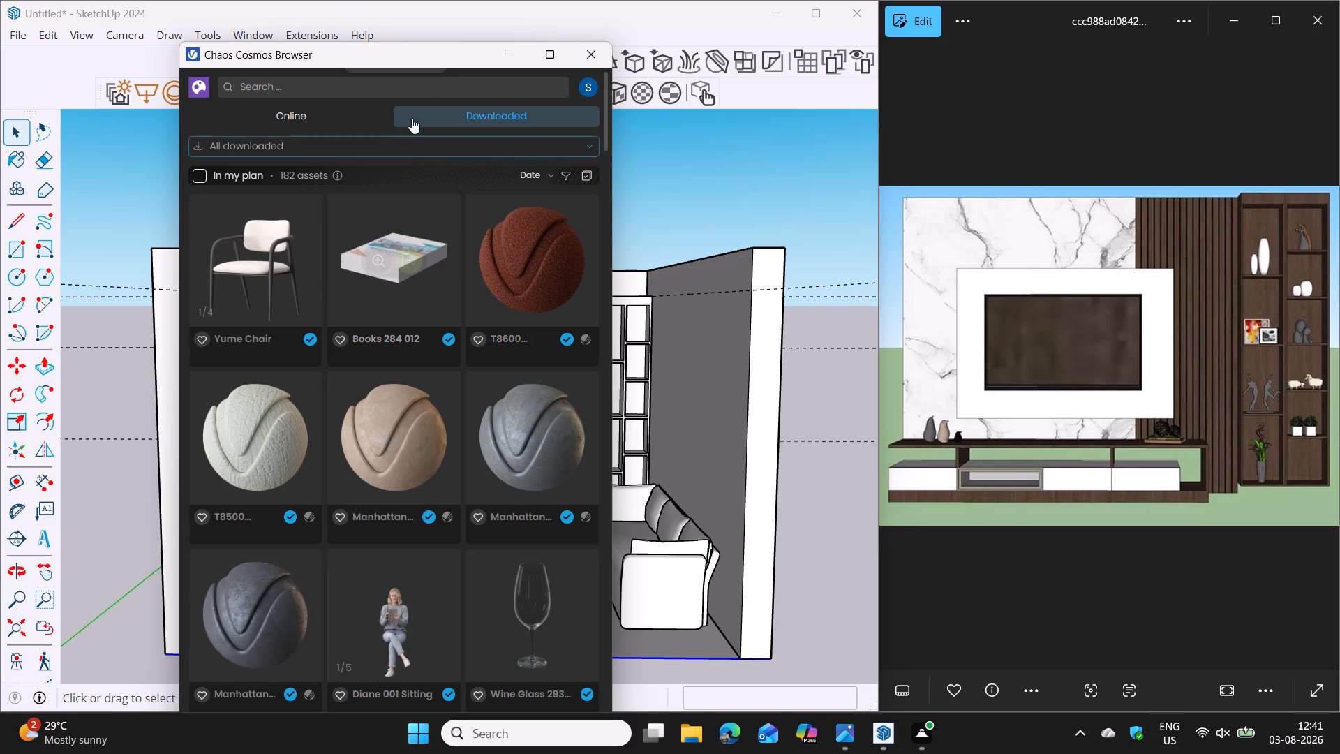
{"action": "left_click_drag", "start_coordinate": [433, 59], "coordinate": [252, 76]}
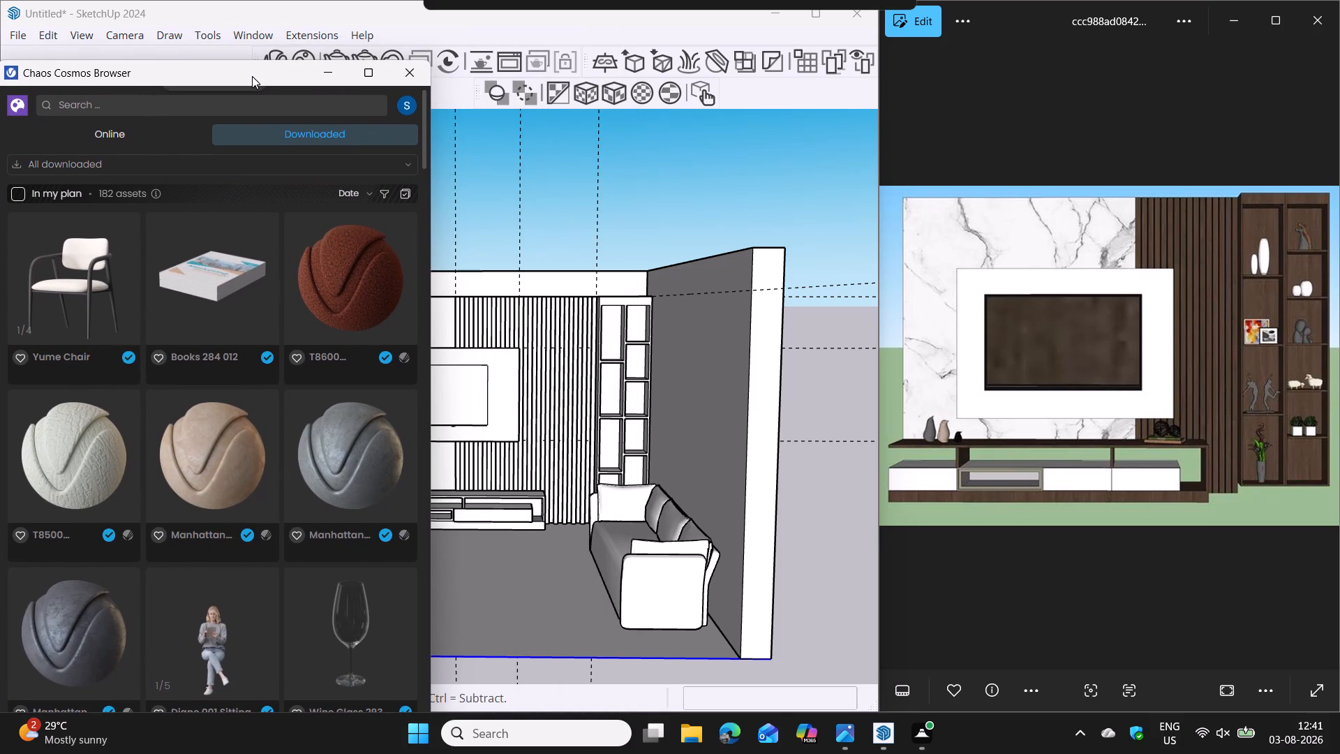
{"action": "left_click_drag", "start_coordinate": [252, 76], "coordinate": [283, 74]}
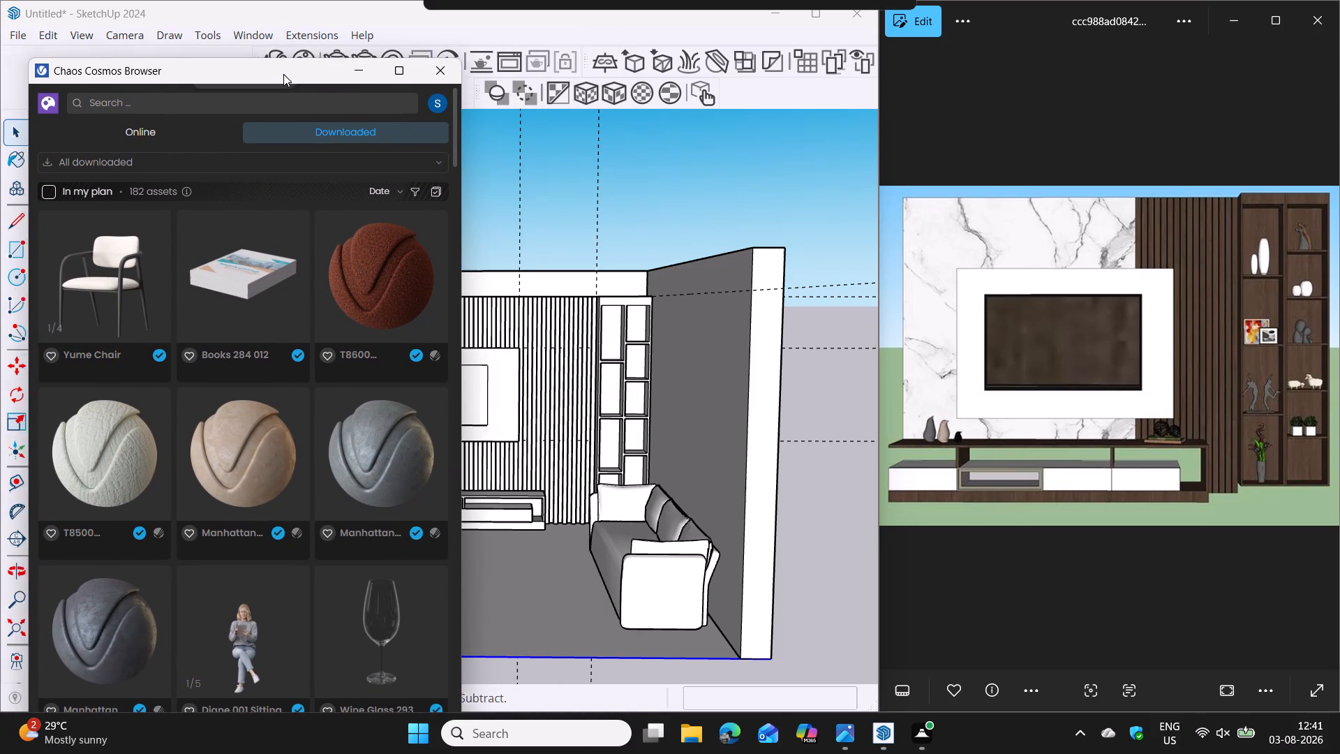
{"action": "left_click_drag", "start_coordinate": [283, 74], "coordinate": [297, 71]}
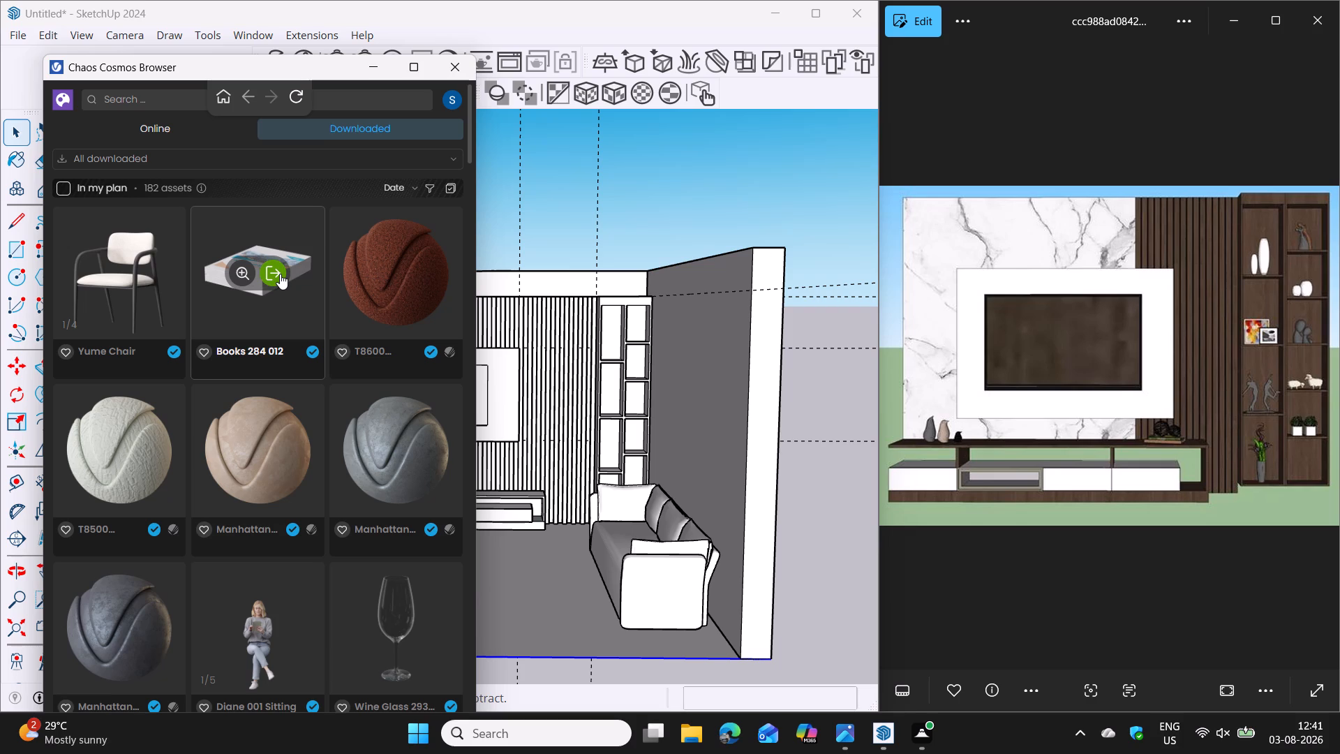
Import the downloaded Books 284 012 asset and place it on the TV unit's drawer box at the end nearest the display shelves.
{"action": "left_click", "coordinate": [280, 274]}
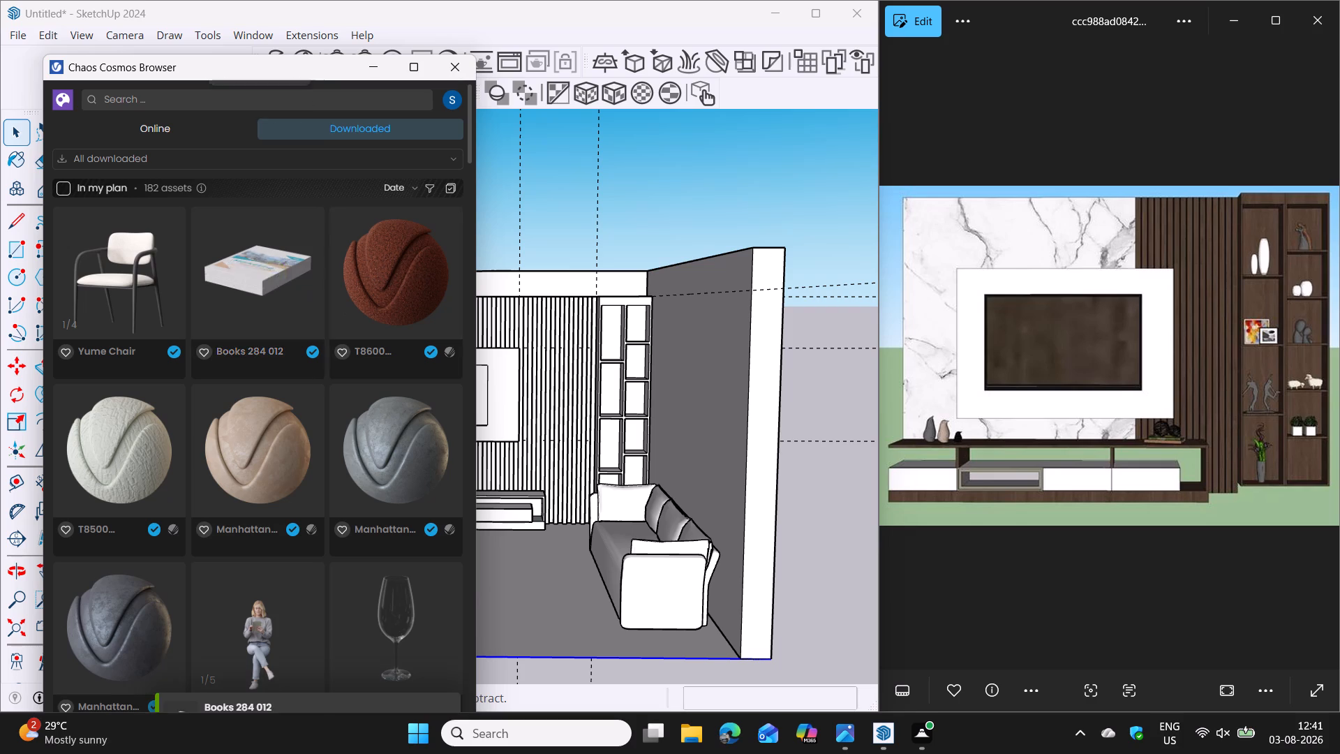
{"action": "scroll", "coordinate": [500, 493], "scroll_direction": "up", "scroll_amount": 9}
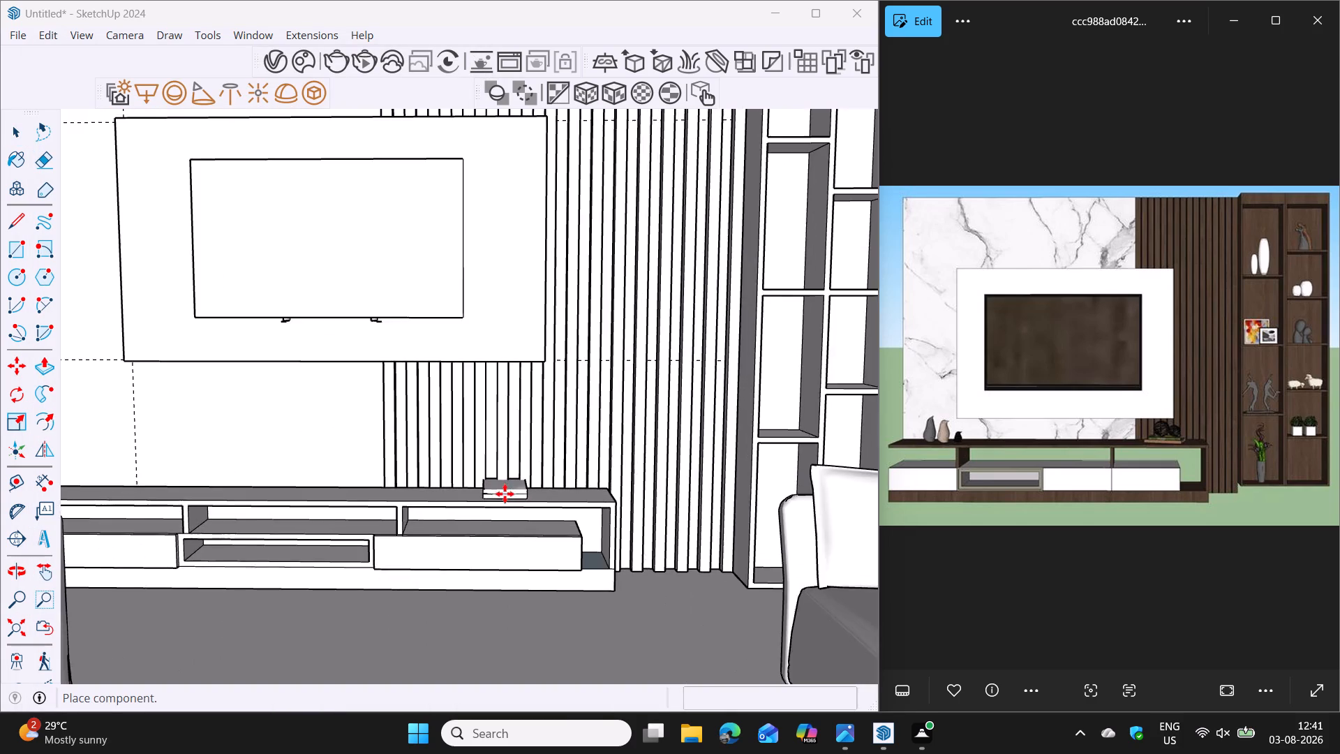
{"action": "scroll", "coordinate": [505, 494], "scroll_direction": "up", "scroll_amount": 3}
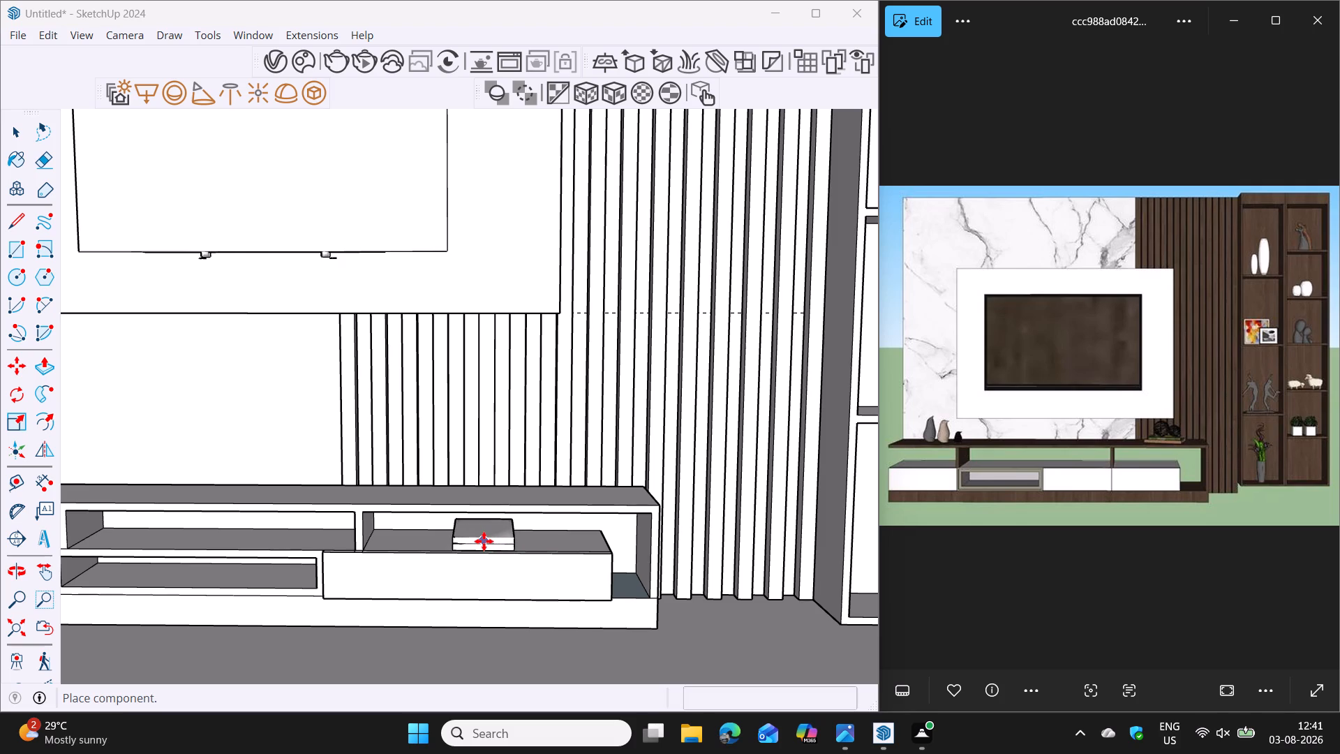
{"action": "left_click", "coordinate": [484, 541]}
Place another copy of the Books 284 012 asset on the TV unit's countertop, at the end farthest from the display shelves.
{"action": "scroll", "coordinate": [181, 459], "scroll_direction": "down", "scroll_amount": 5}
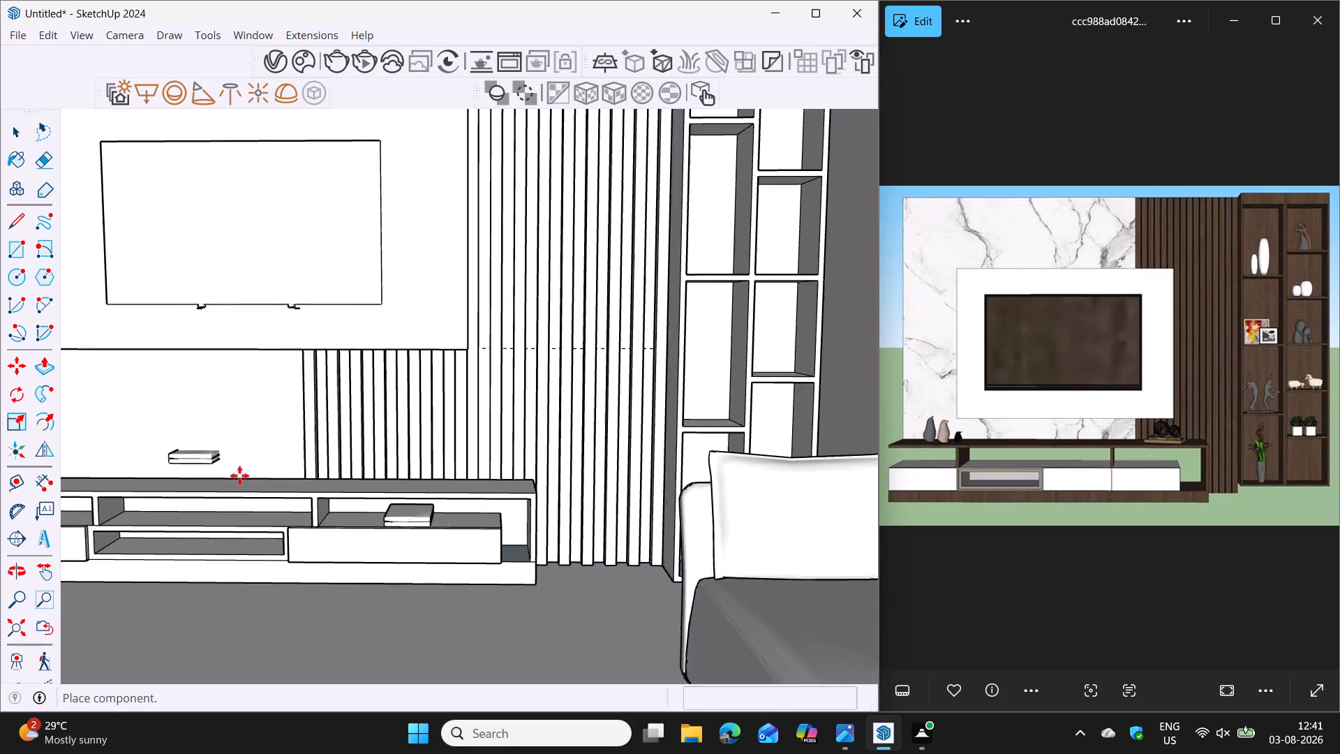
{"action": "middle_click_drag", "start_coordinate": [210, 505], "coordinate": [373, 522], "text": "shift"}
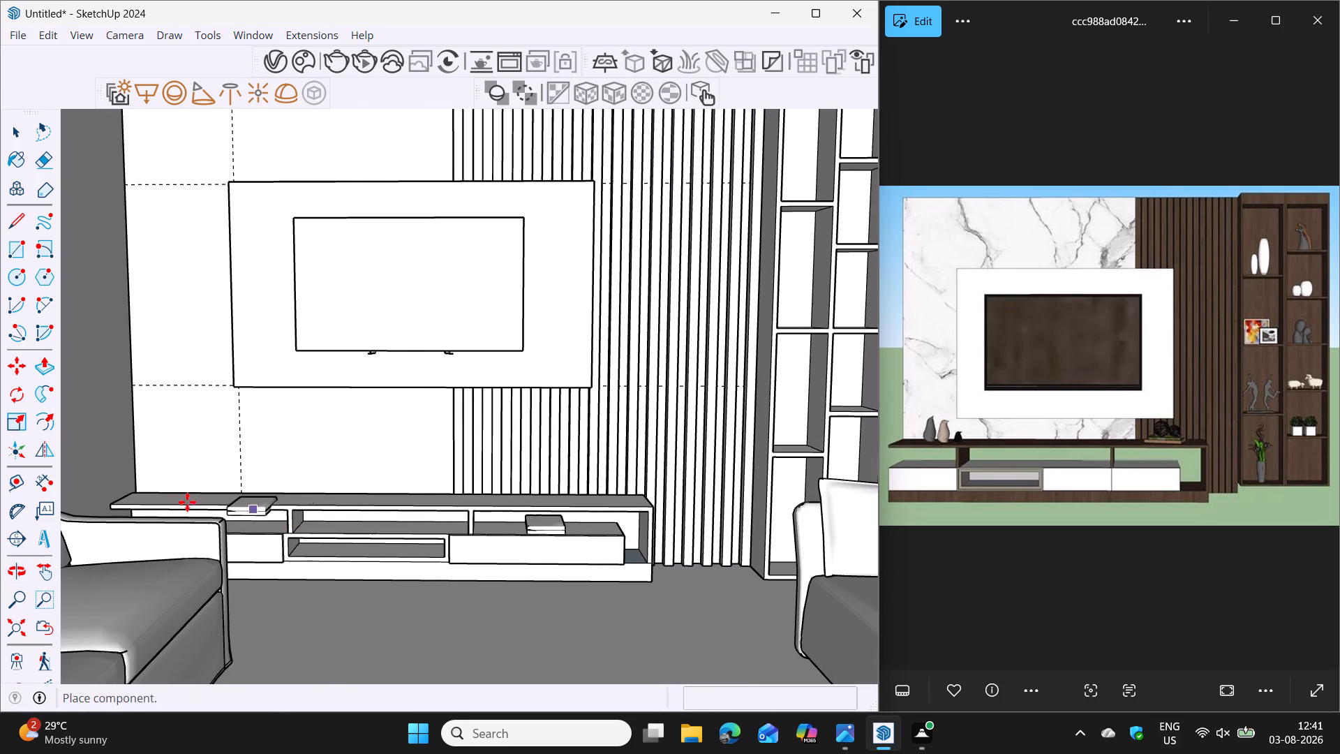
{"action": "scroll", "coordinate": [202, 505], "scroll_direction": "up", "scroll_amount": 3}
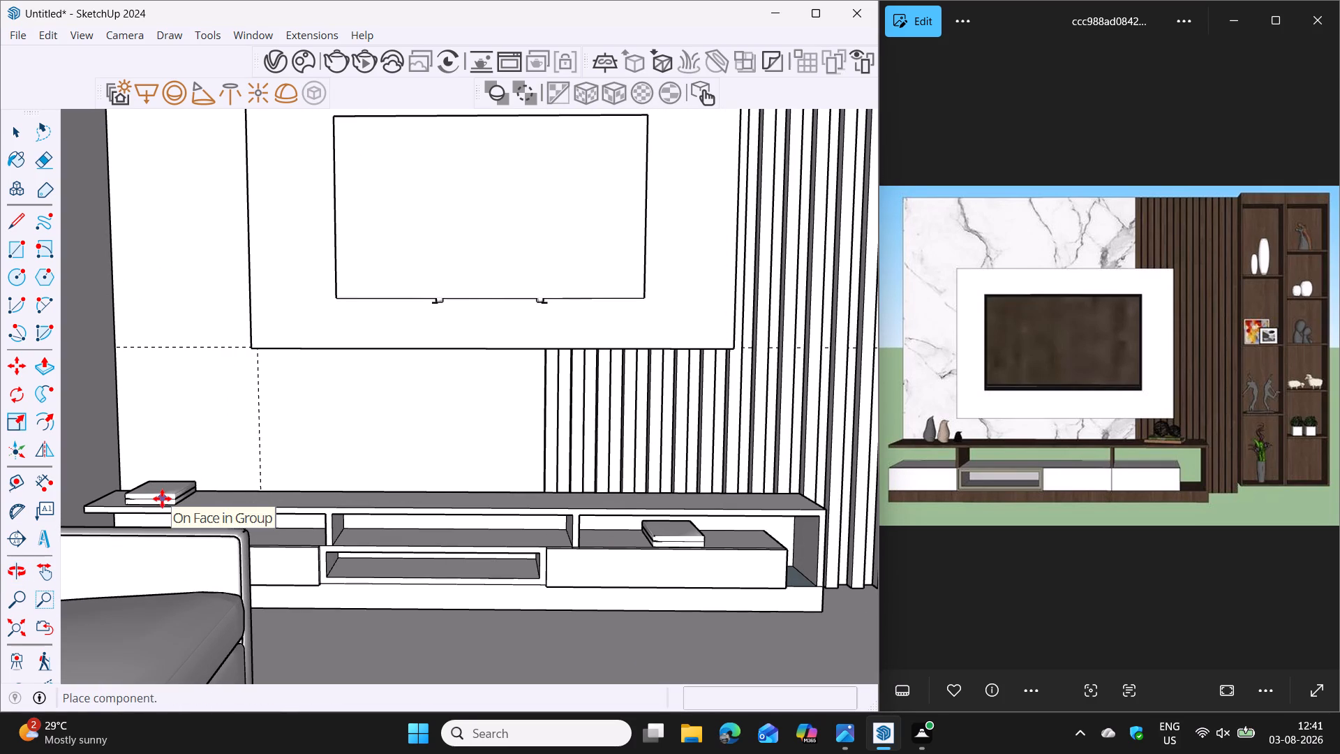
{"action": "left_click", "coordinate": [162, 499]}
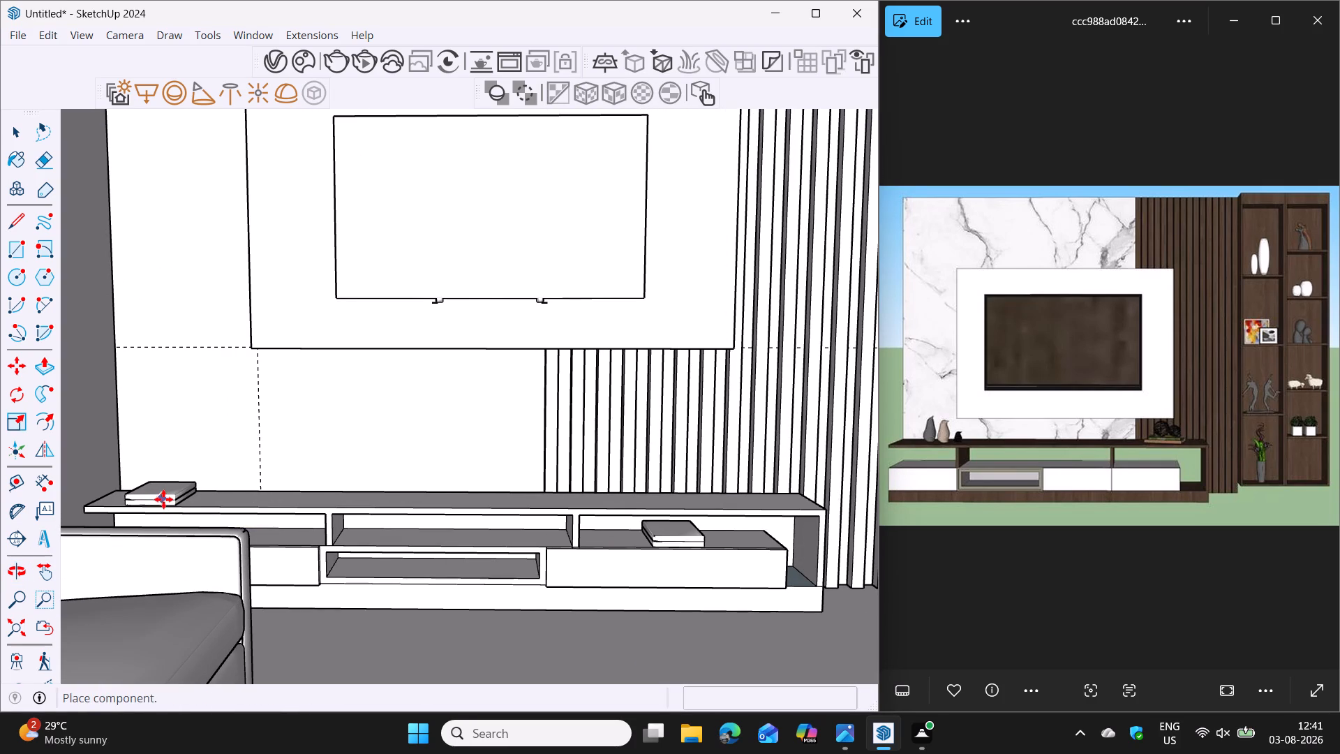
Place another Books 284 012 copy in the top compartment of the display shelves' column next to the side wall.
{"action": "scroll", "coordinate": [540, 496], "scroll_direction": "down", "scroll_amount": 5}
{"action": "scroll", "coordinate": [649, 494], "scroll_direction": "down", "scroll_amount": 4}
{"action": "middle_click_drag", "start_coordinate": [705, 494], "coordinate": [461, 573], "text": "shift"}
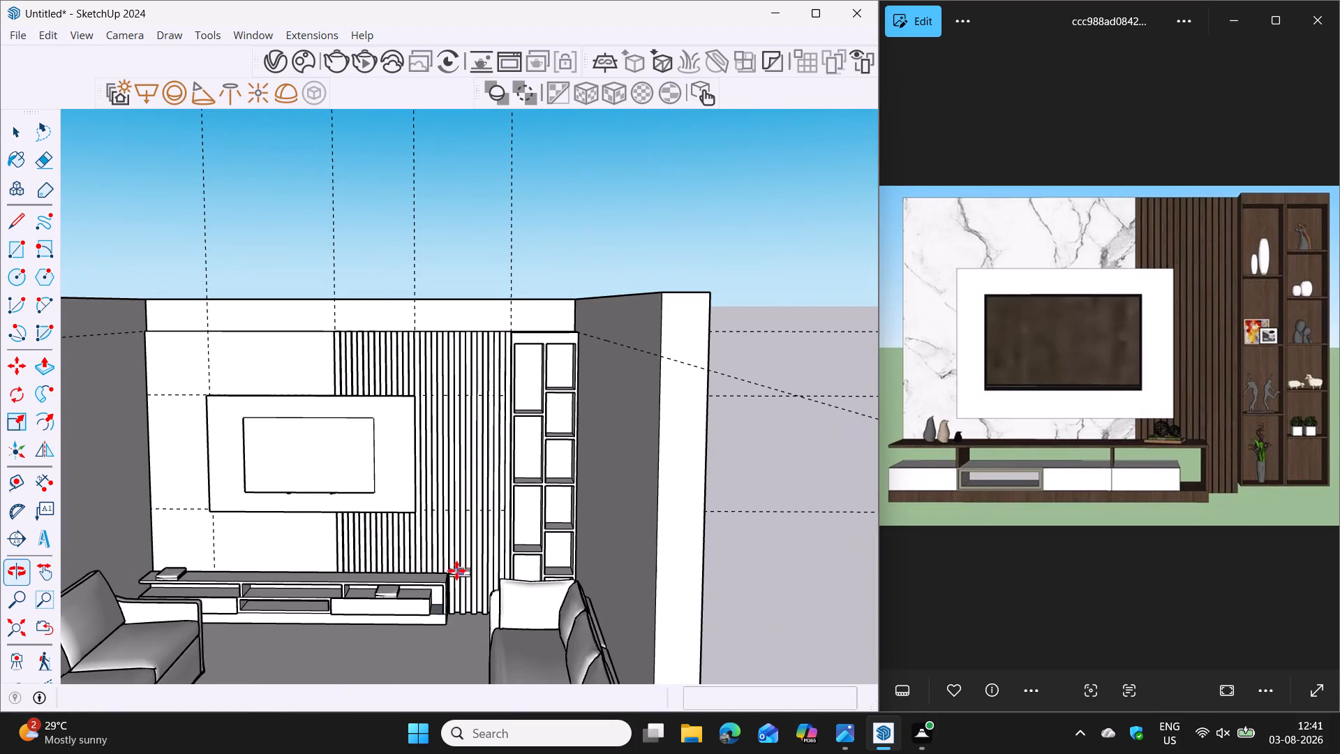
{"action": "scroll", "coordinate": [552, 414], "scroll_direction": "up", "scroll_amount": 8}
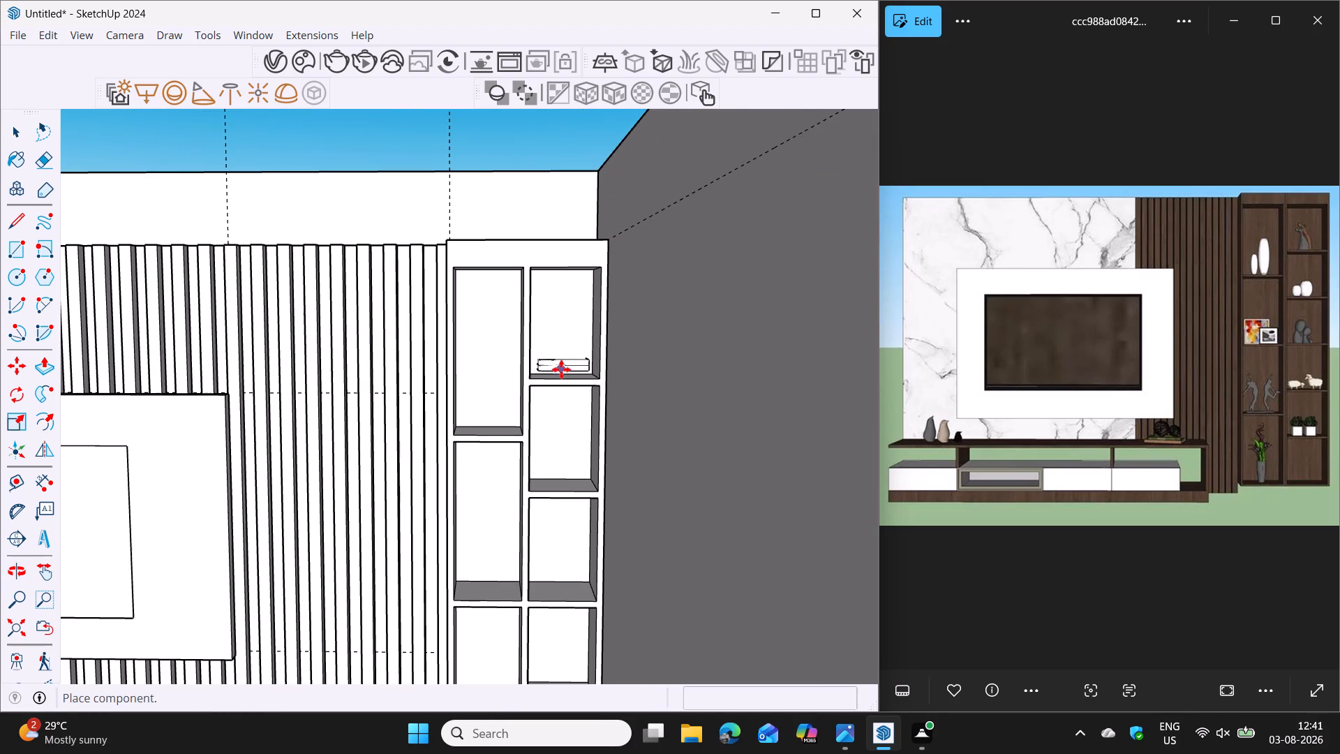
{"action": "scroll", "coordinate": [565, 376], "scroll_direction": "up", "scroll_amount": 6}
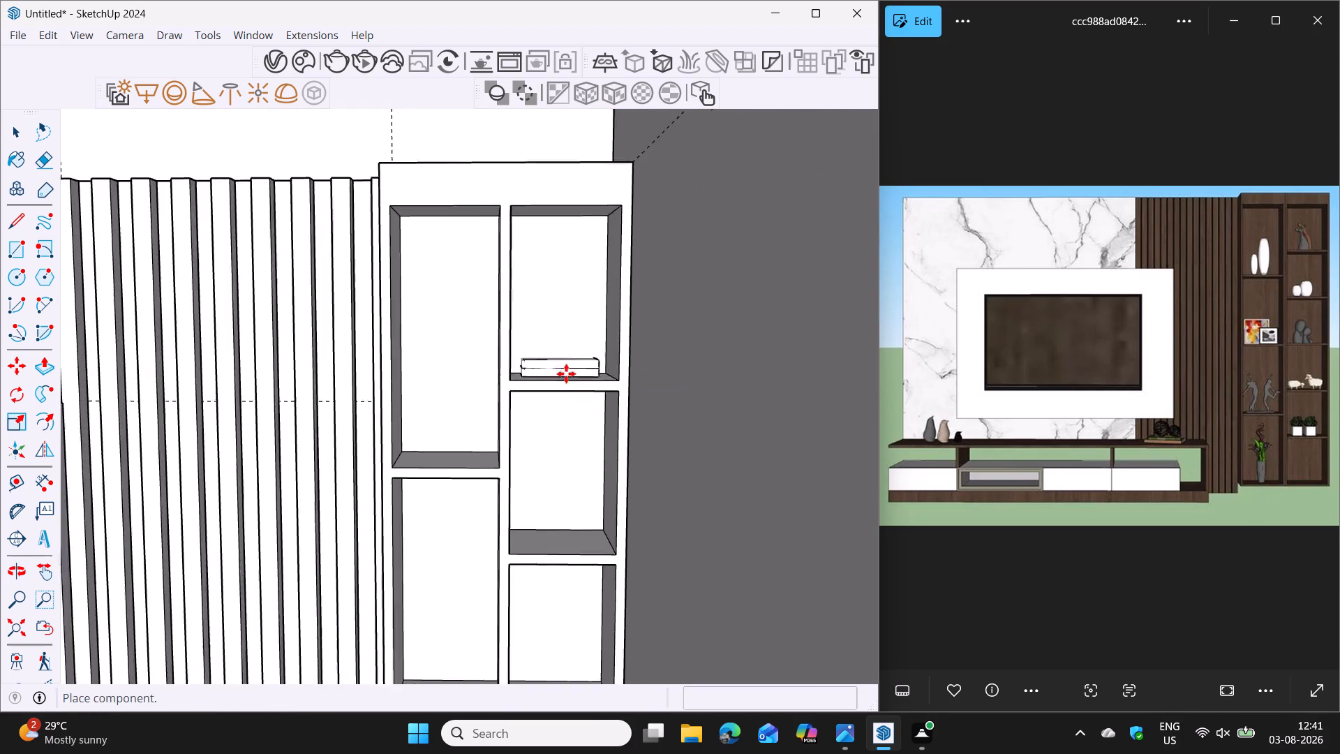
{"action": "middle_click_drag", "start_coordinate": [566, 374], "coordinate": [556, 423]}
{"action": "scroll", "coordinate": [556, 423], "scroll_direction": "up", "scroll_amount": 1}
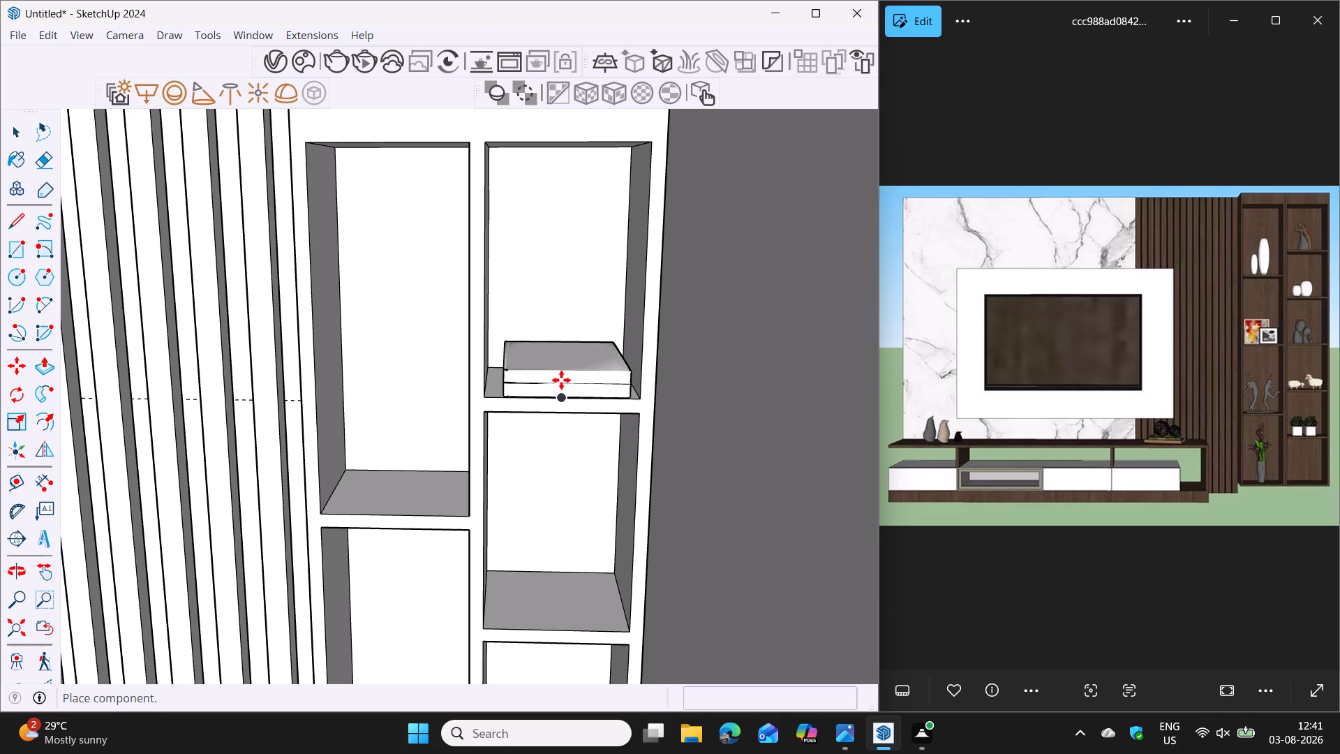
{"action": "left_click", "coordinate": [561, 380]}
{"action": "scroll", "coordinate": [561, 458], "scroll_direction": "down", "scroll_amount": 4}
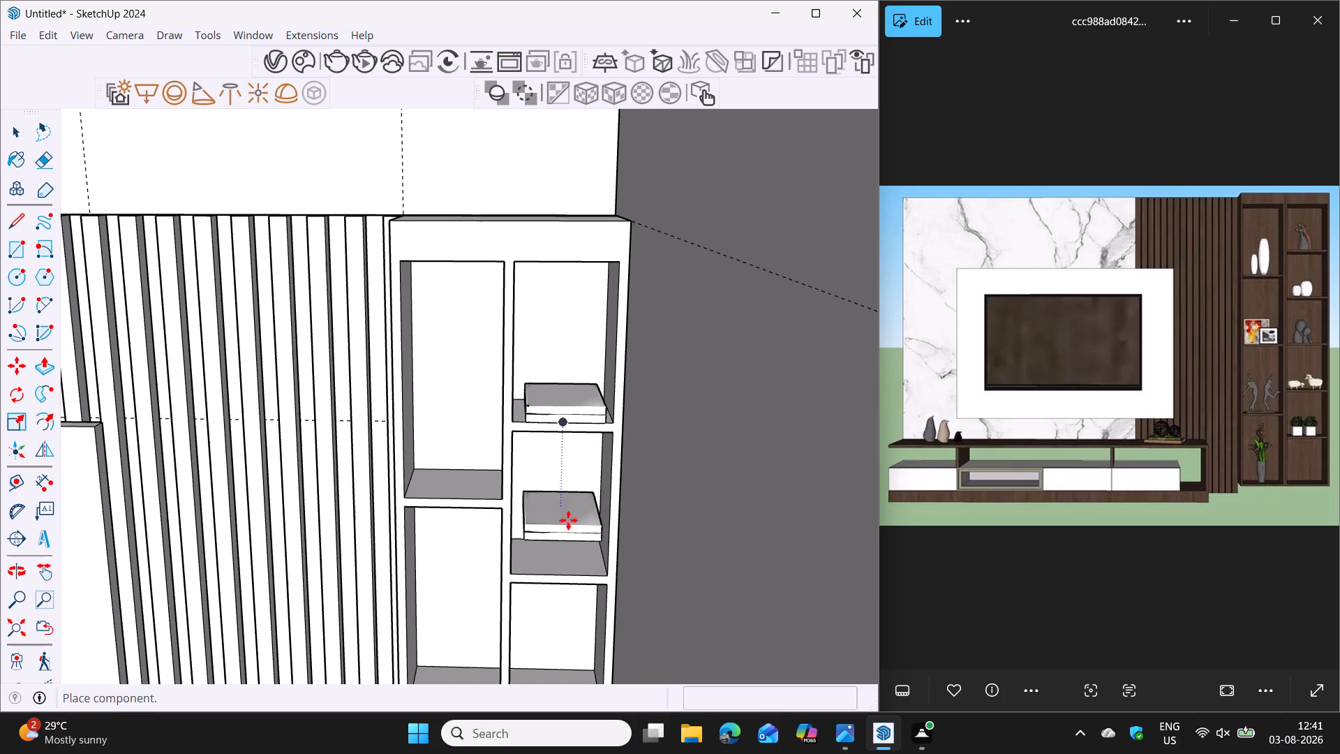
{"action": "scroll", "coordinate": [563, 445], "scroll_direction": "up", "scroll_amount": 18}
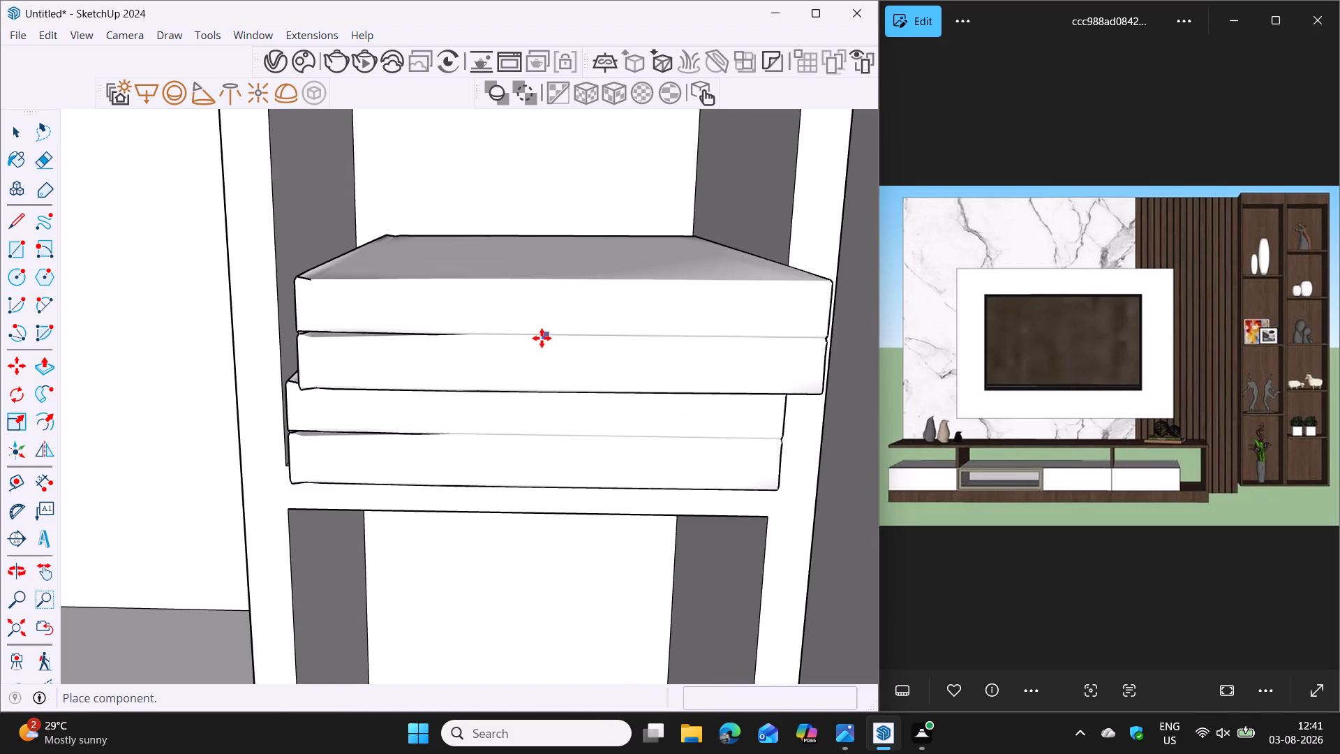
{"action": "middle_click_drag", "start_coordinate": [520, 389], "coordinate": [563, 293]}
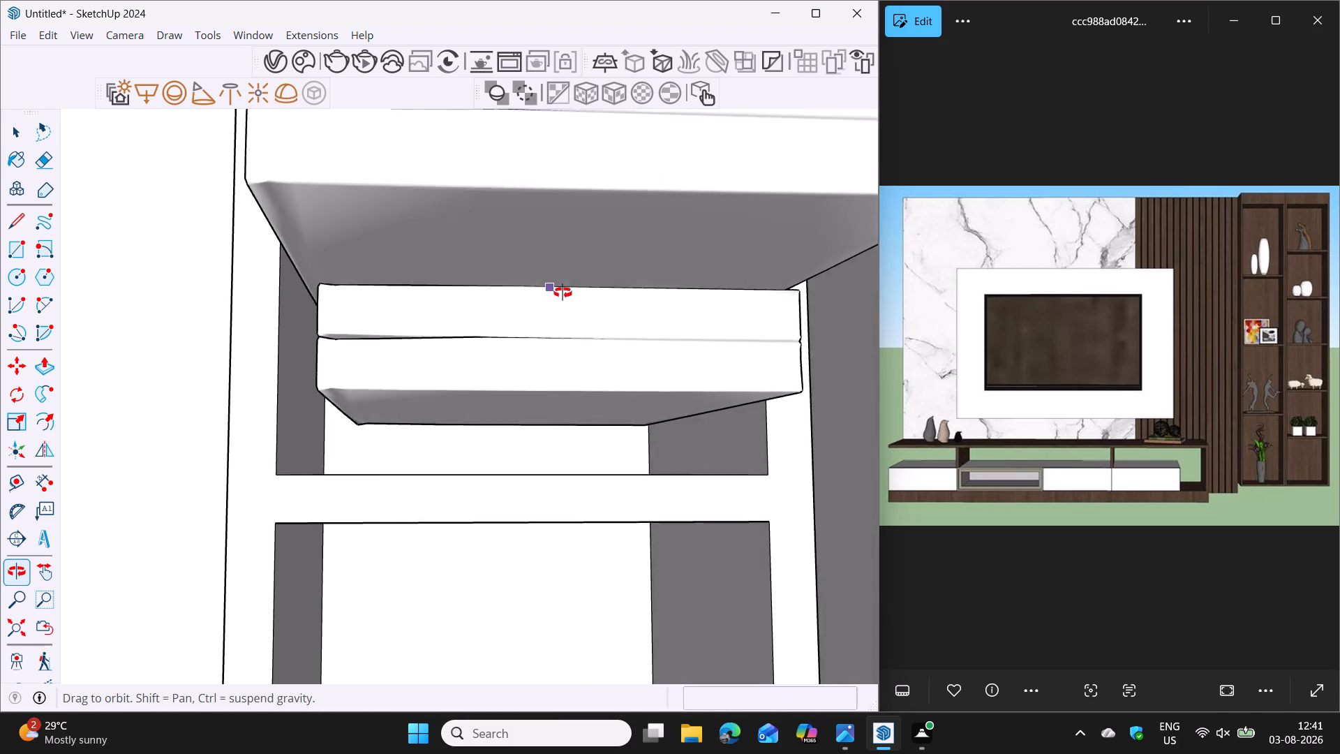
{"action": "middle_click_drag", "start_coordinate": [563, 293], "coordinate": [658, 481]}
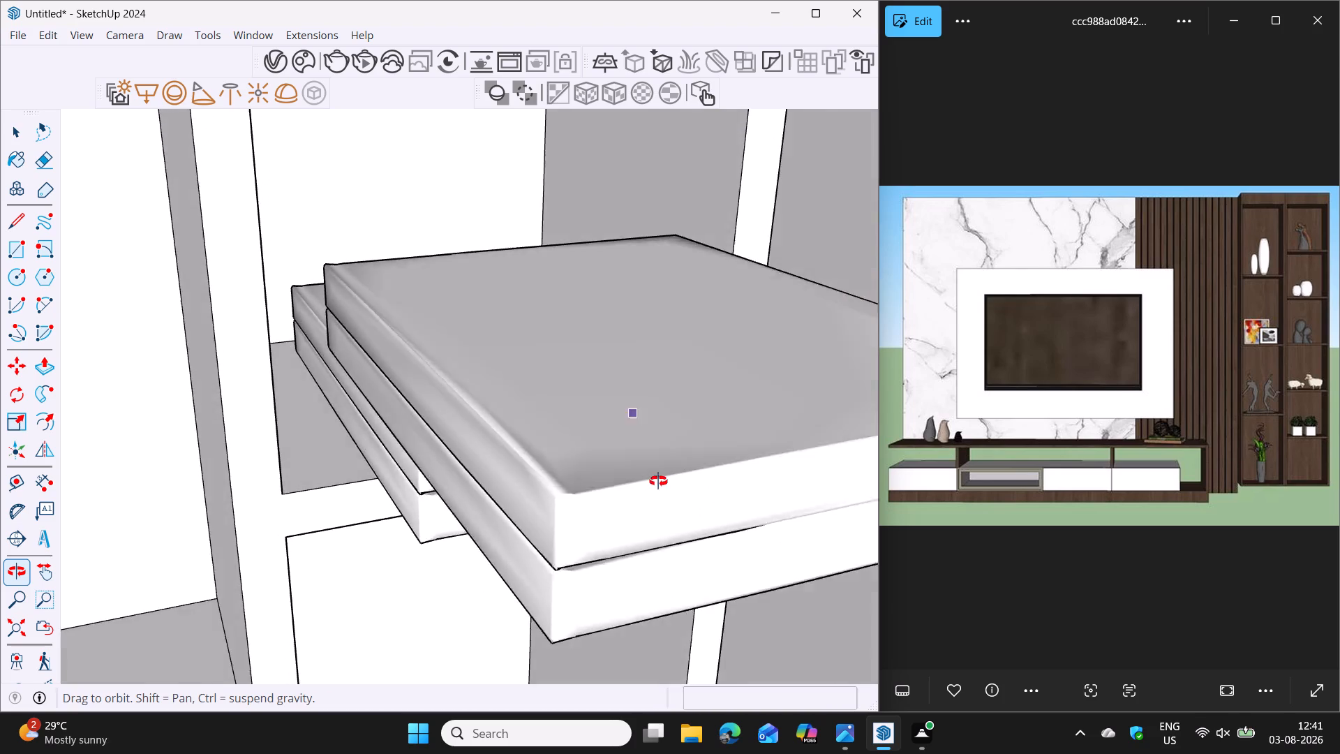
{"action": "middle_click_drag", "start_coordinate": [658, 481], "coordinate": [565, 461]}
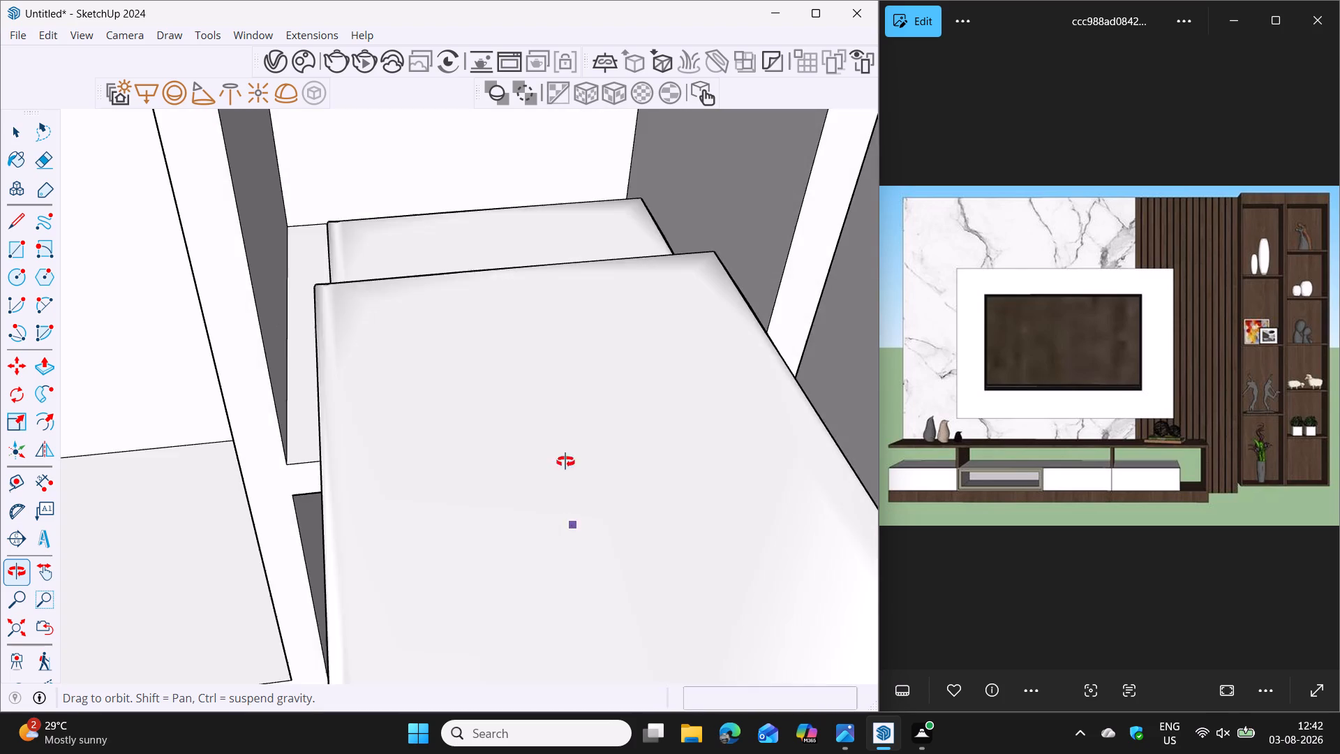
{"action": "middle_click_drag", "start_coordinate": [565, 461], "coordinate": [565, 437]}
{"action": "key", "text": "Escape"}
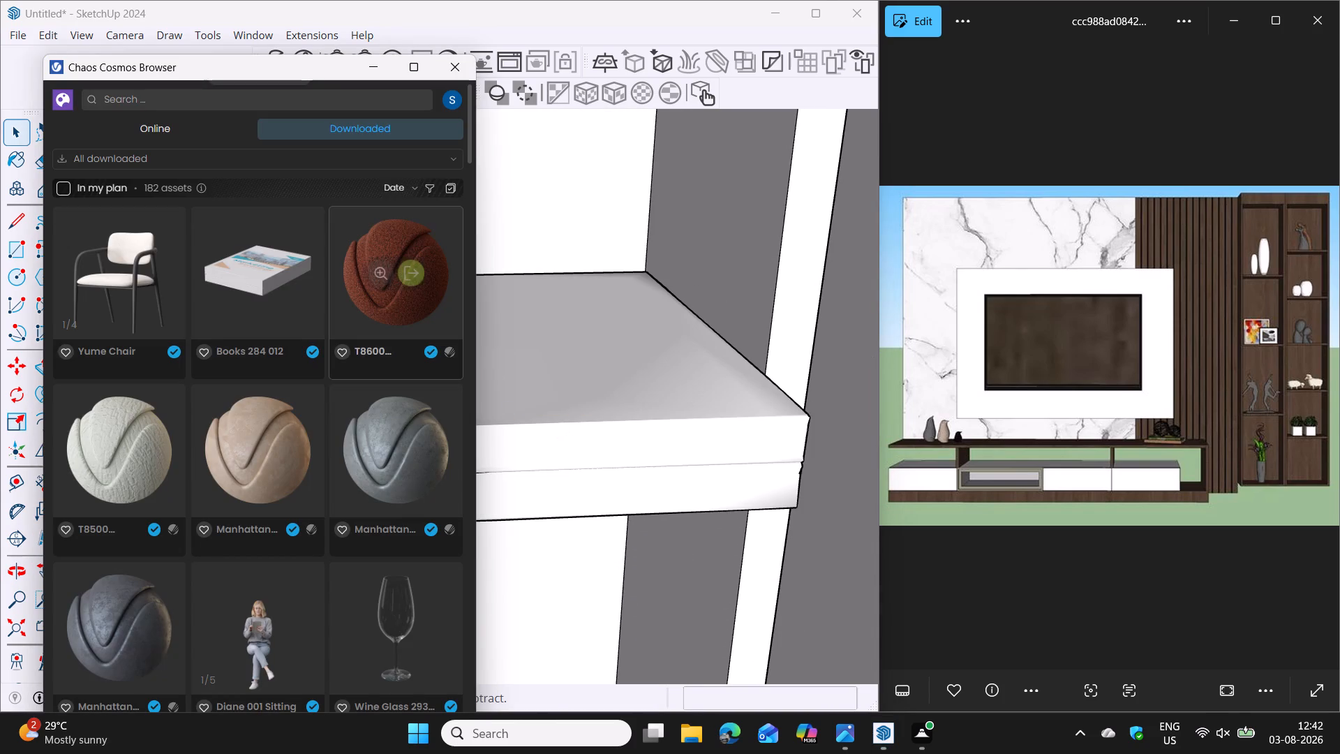
Browse the downloaded Cosmos assets for further decor and shift the browser window clear of the model, over the reference image.
{"action": "scroll", "coordinate": [381, 440], "scroll_direction": "down", "scroll_amount": 1}
{"action": "scroll", "coordinate": [230, 507], "scroll_direction": "down", "scroll_amount": 2}
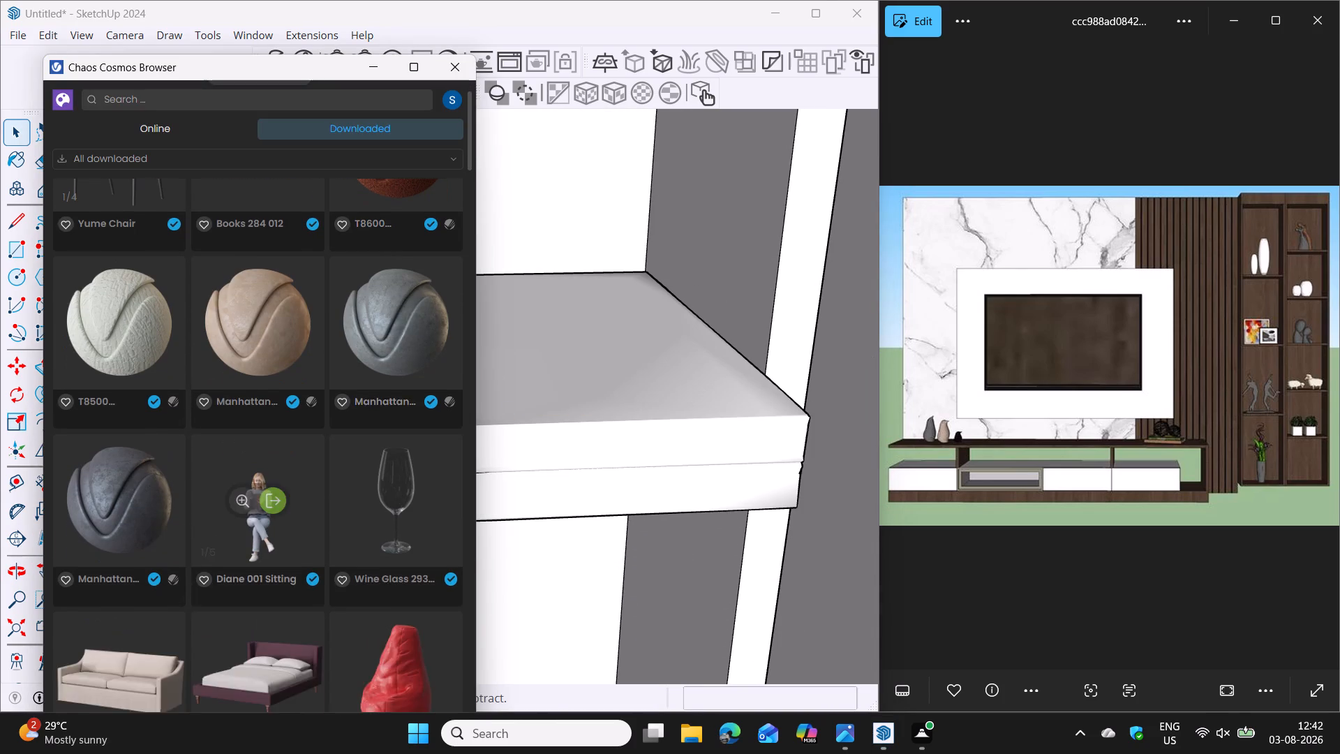
{"action": "scroll", "coordinate": [309, 496], "scroll_direction": "down", "scroll_amount": 3}
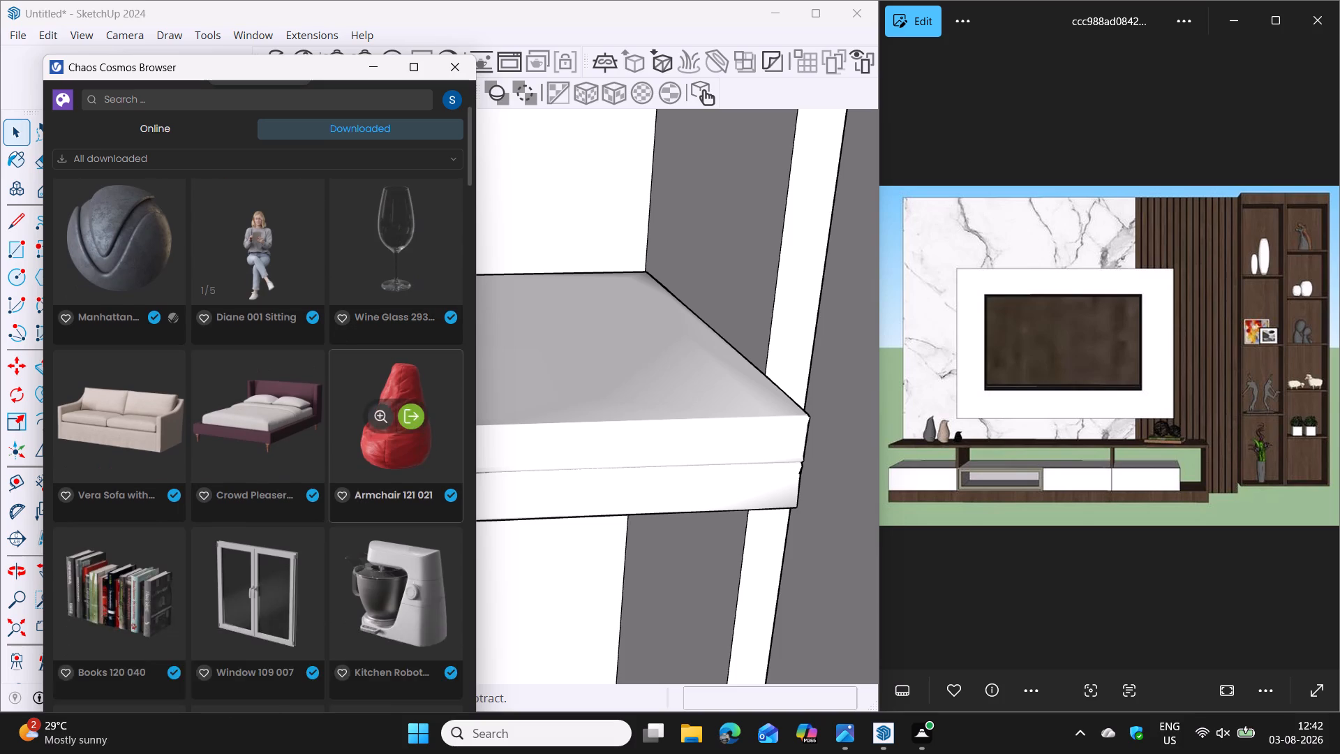
{"action": "scroll", "coordinate": [244, 537], "scroll_direction": "down", "scroll_amount": 1}
{"action": "middle_click_drag", "start_coordinate": [328, 529], "coordinate": [394, 491], "text": "shift"}
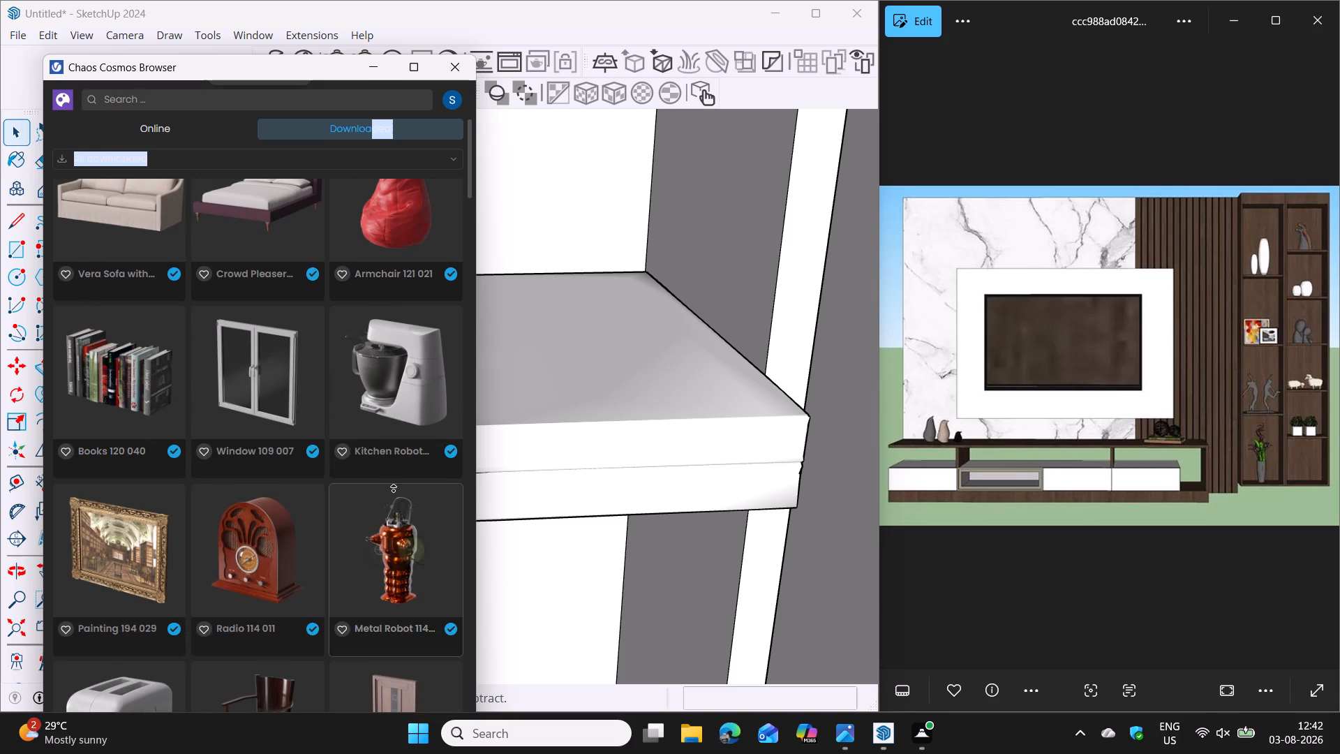
{"action": "middle_click_drag", "start_coordinate": [394, 491], "coordinate": [459, 453], "text": "shift"}
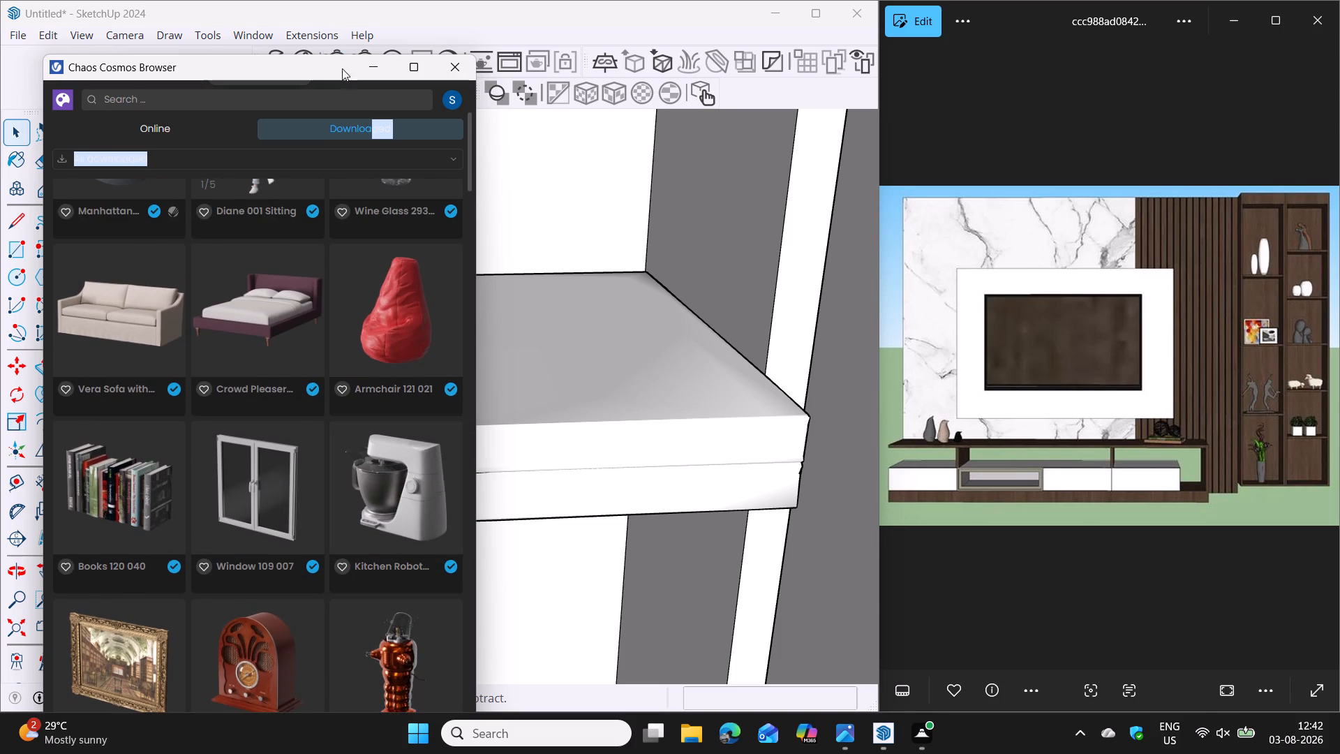
{"action": "left_click_drag", "start_coordinate": [336, 72], "coordinate": [1180, 22]}
Import the downloaded Radio 114 011 asset and place it in the display shelves' second compartment from the top, directly below the books.
{"action": "scroll", "coordinate": [565, 385], "scroll_direction": "down", "scroll_amount": 11}
{"action": "scroll", "coordinate": [302, 489], "scroll_direction": "down", "scroll_amount": 5, "text": "shift"}
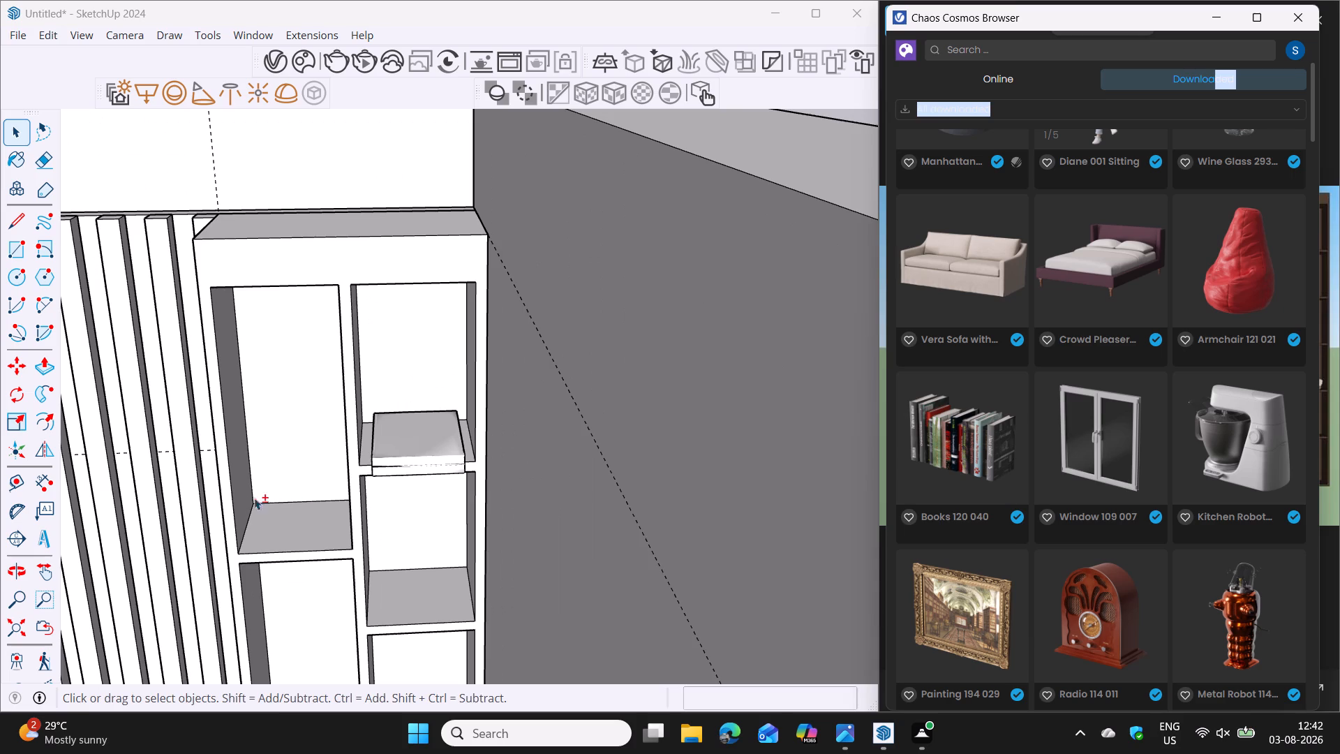
{"action": "middle_click_drag", "start_coordinate": [246, 499], "coordinate": [553, 342], "text": "shift"}
{"action": "scroll", "coordinate": [505, 396], "scroll_direction": "down", "scroll_amount": 11}
{"action": "middle_click_drag", "start_coordinate": [253, 494], "coordinate": [463, 407], "text": "shift"}
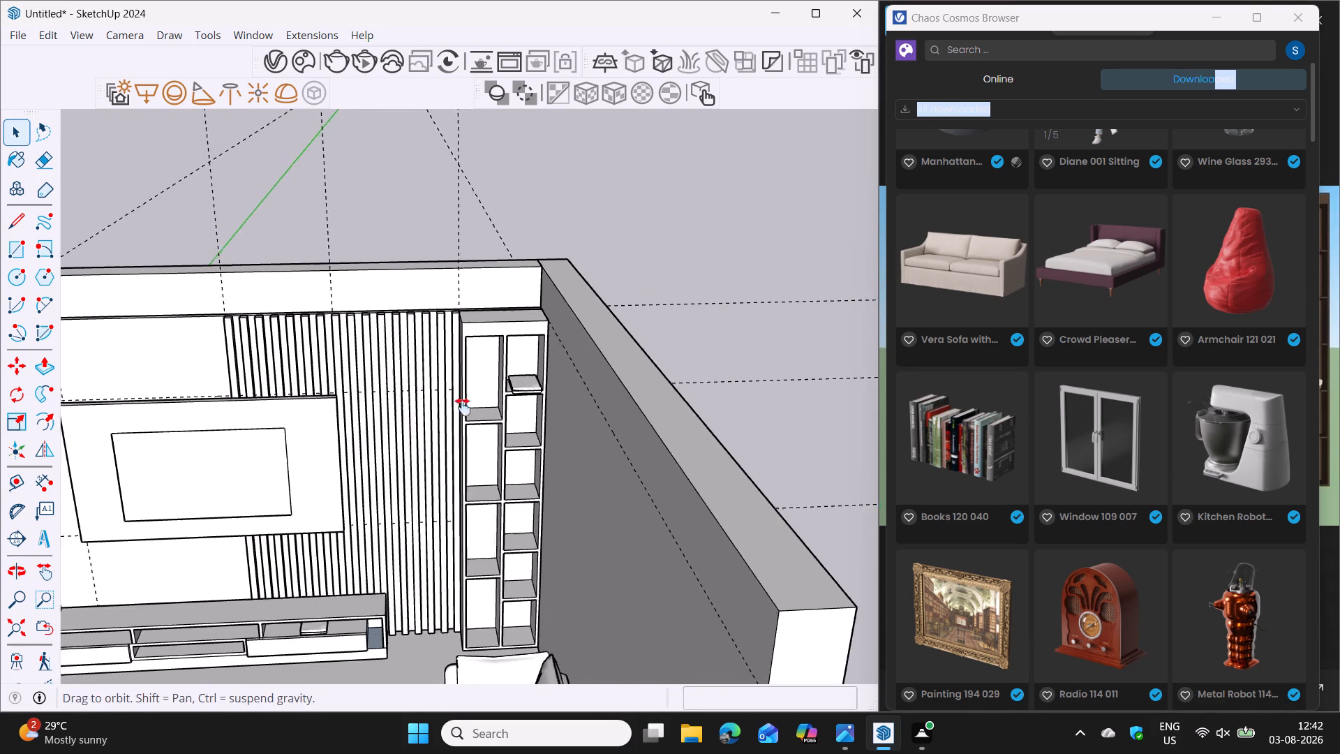
{"action": "middle_click_drag", "start_coordinate": [463, 407], "coordinate": [519, 382], "text": "shift"}
{"action": "middle_click_drag", "start_coordinate": [475, 441], "coordinate": [411, 339]}
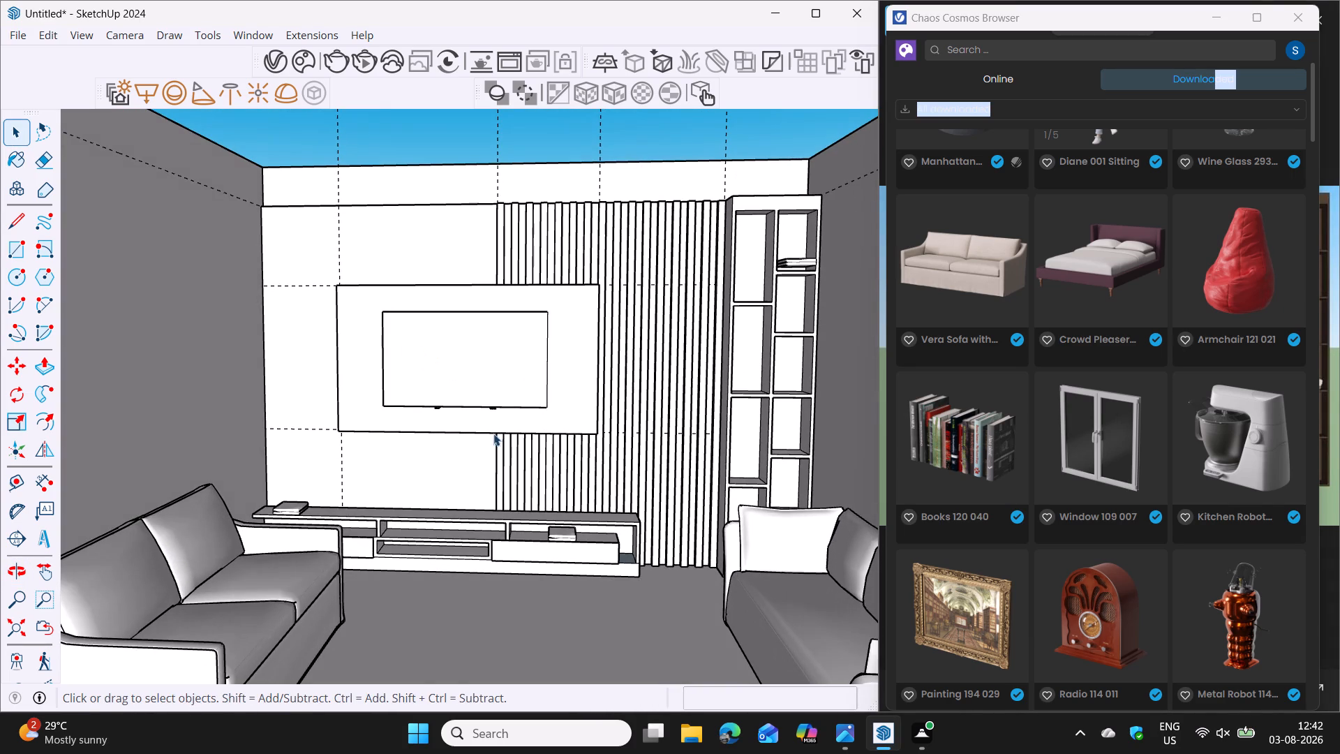
{"action": "scroll", "coordinate": [1082, 397], "scroll_direction": "down", "scroll_amount": 1}
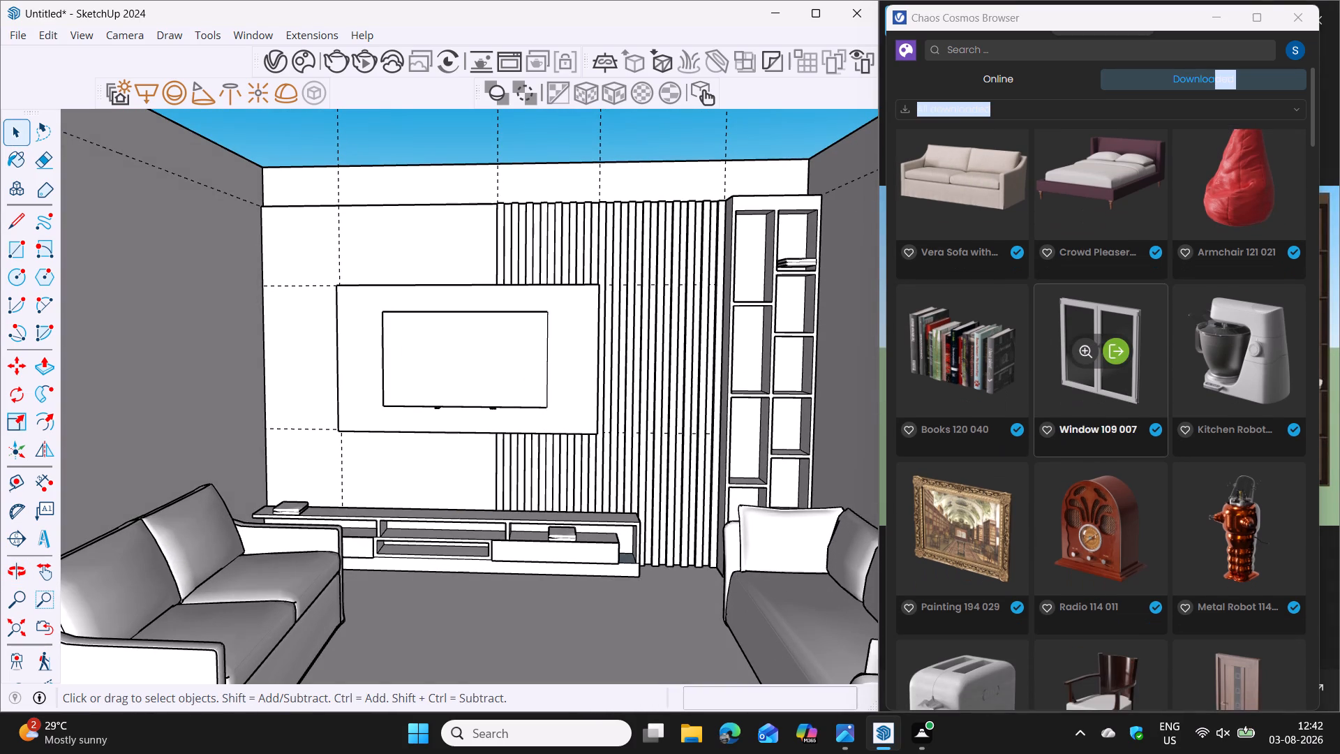
{"action": "scroll", "coordinate": [1057, 457], "scroll_direction": "down", "scroll_amount": 1}
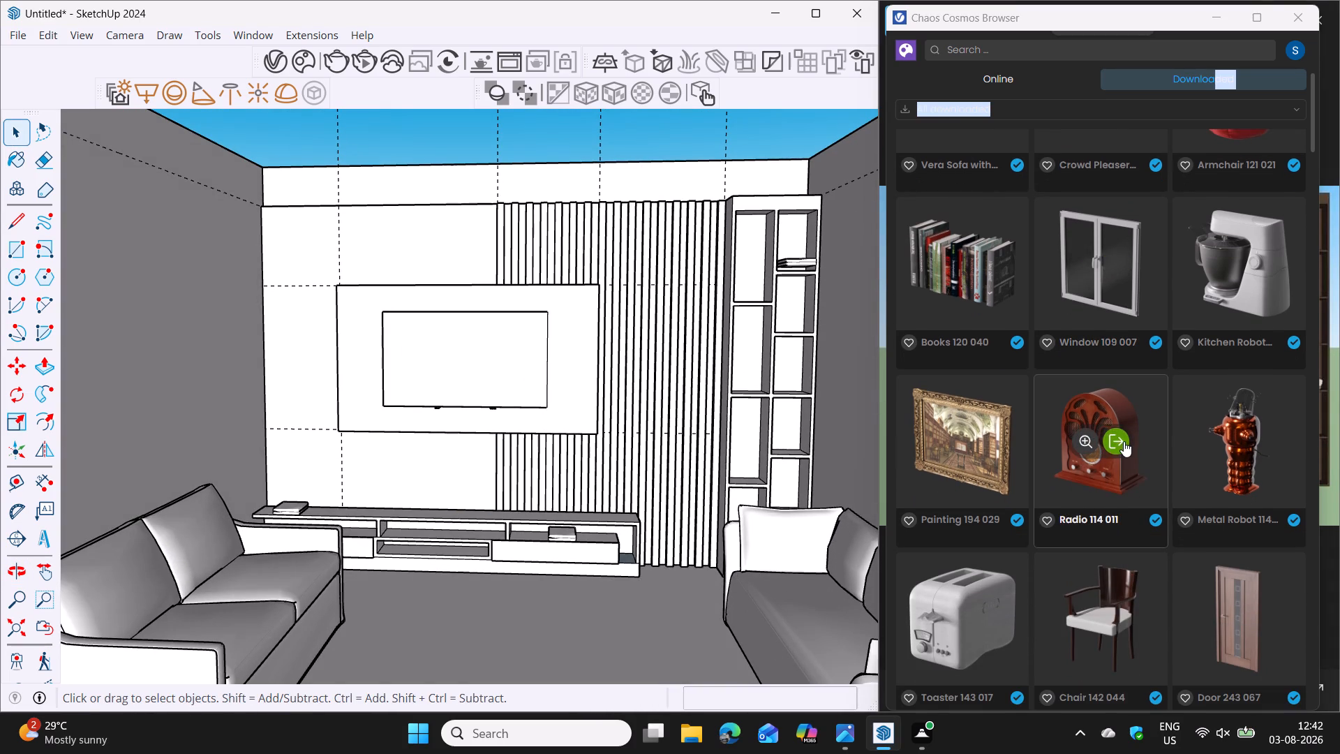
{"action": "left_click", "coordinate": [1122, 441]}
{"action": "scroll", "coordinate": [797, 322], "scroll_direction": "up", "scroll_amount": 2}
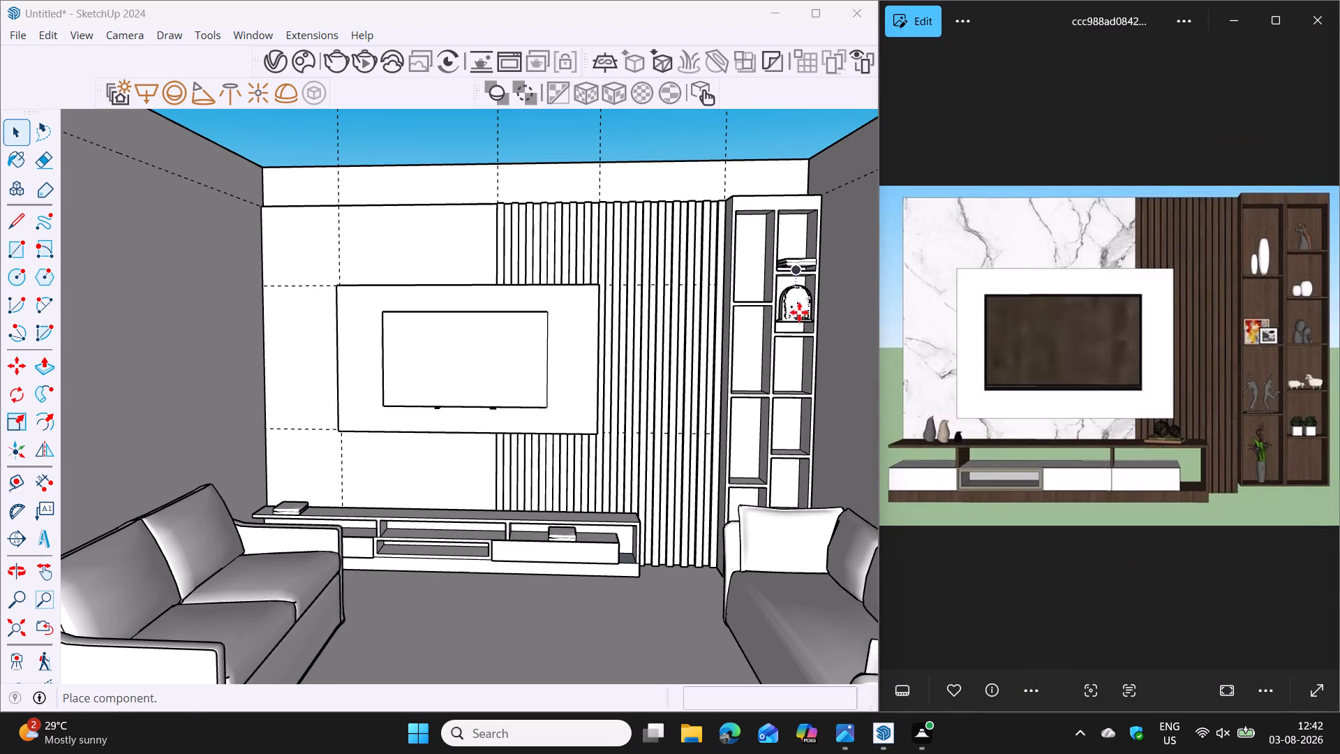
{"action": "scroll", "coordinate": [799, 312], "scroll_direction": "up", "scroll_amount": 6}
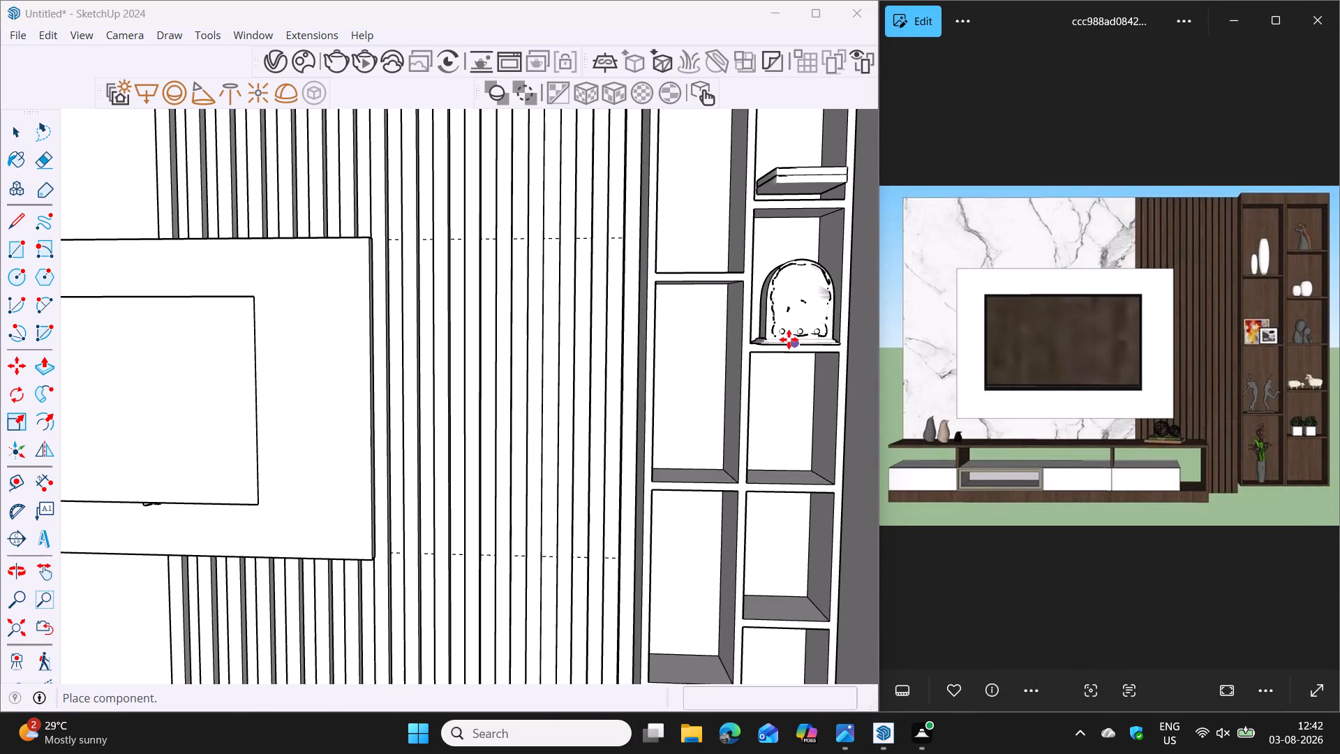
{"action": "scroll", "coordinate": [789, 339], "scroll_direction": "up", "scroll_amount": 8}
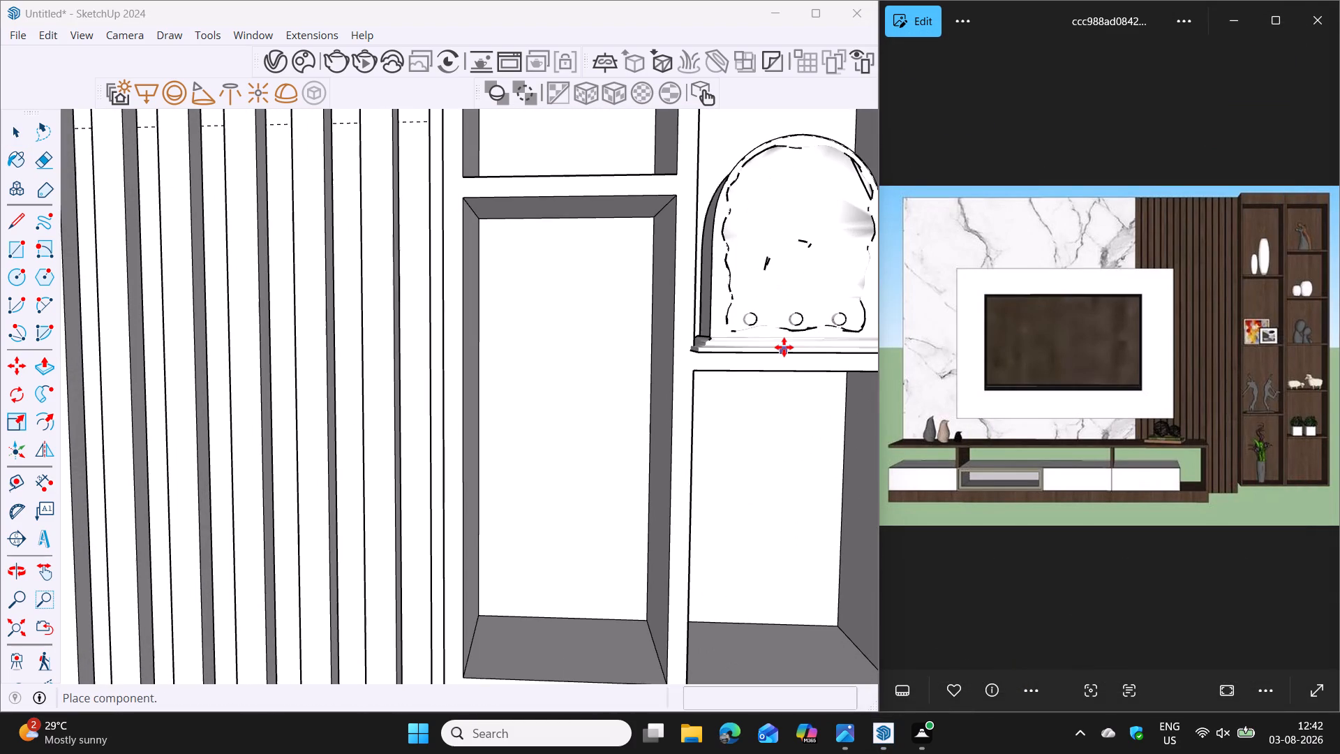
{"action": "left_click", "coordinate": [784, 343]}
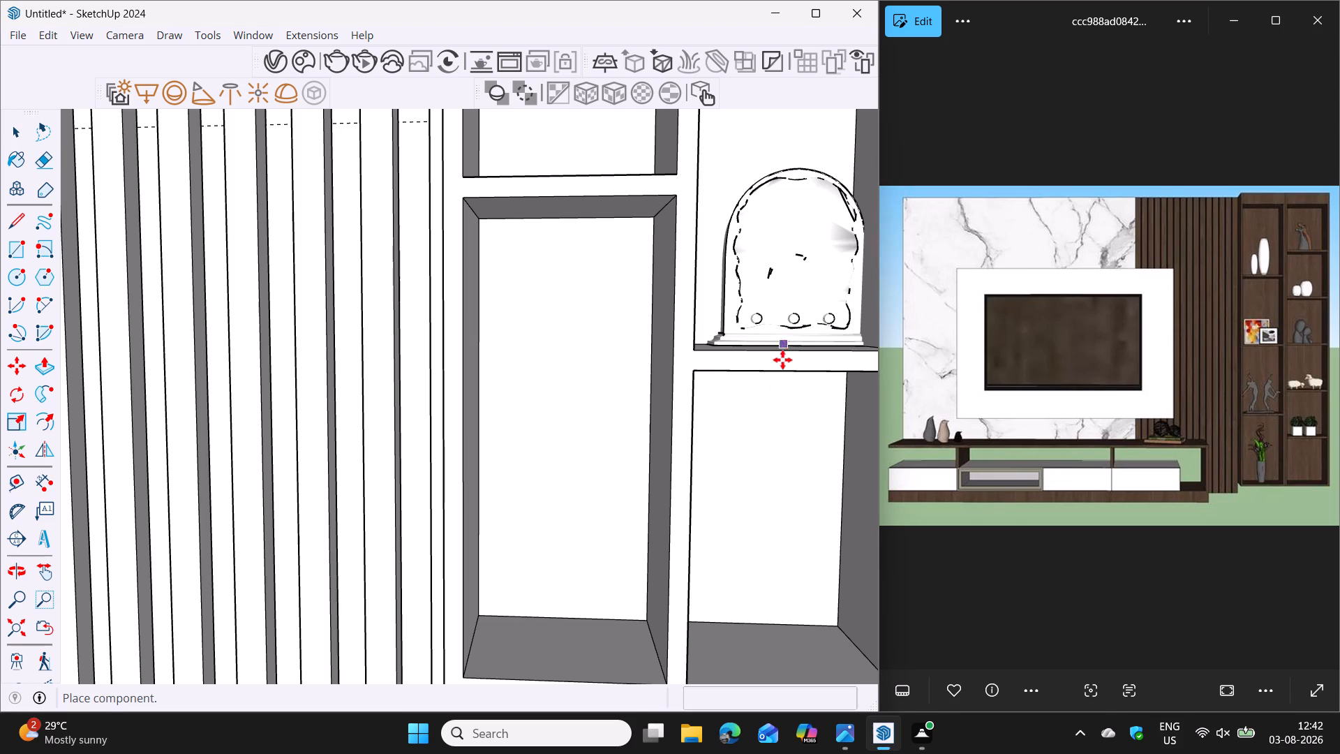
Place a second Radio 114 011 copy on the TV unit's countertop at the end nearest the display shelves, and stop placing copies.
{"action": "scroll", "coordinate": [773, 399], "scroll_direction": "down", "scroll_amount": 18}
{"action": "middle_click_drag", "start_coordinate": [687, 467], "coordinate": [652, 537]}
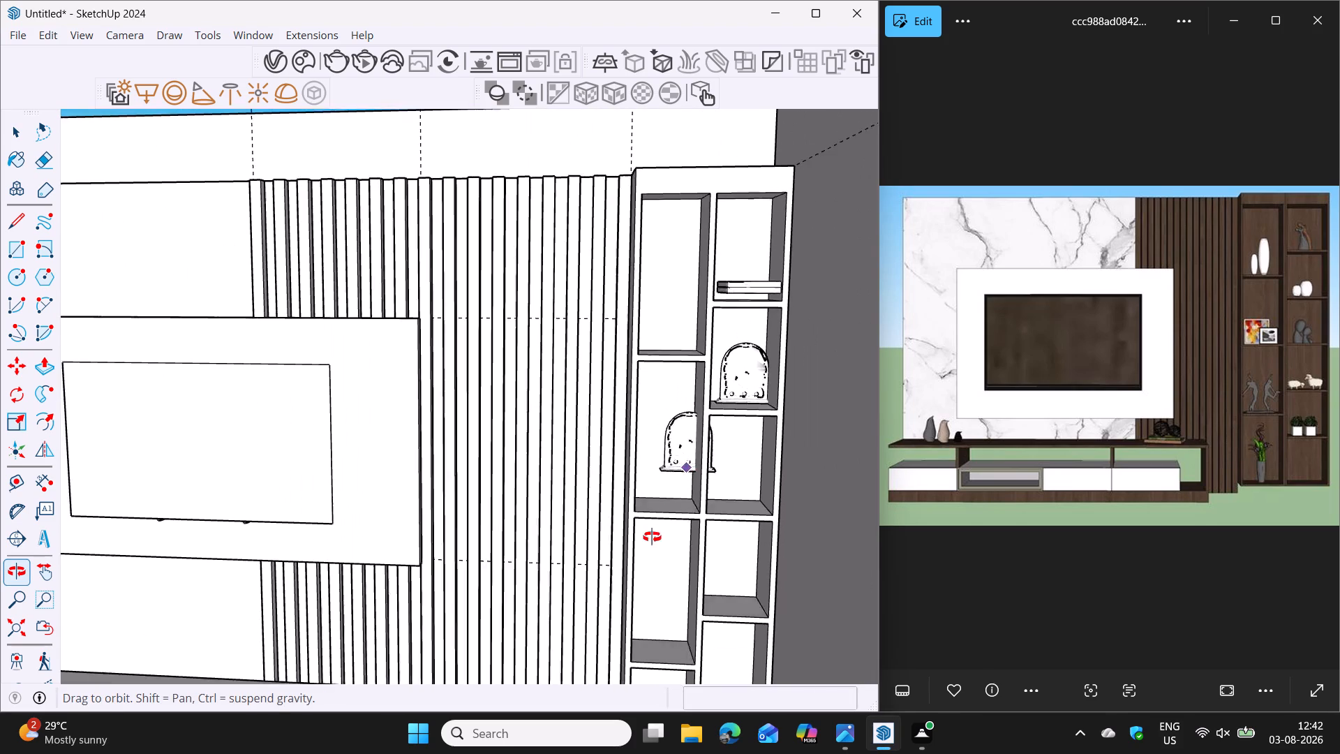
{"action": "middle_click_drag", "start_coordinate": [652, 537], "coordinate": [682, 519]}
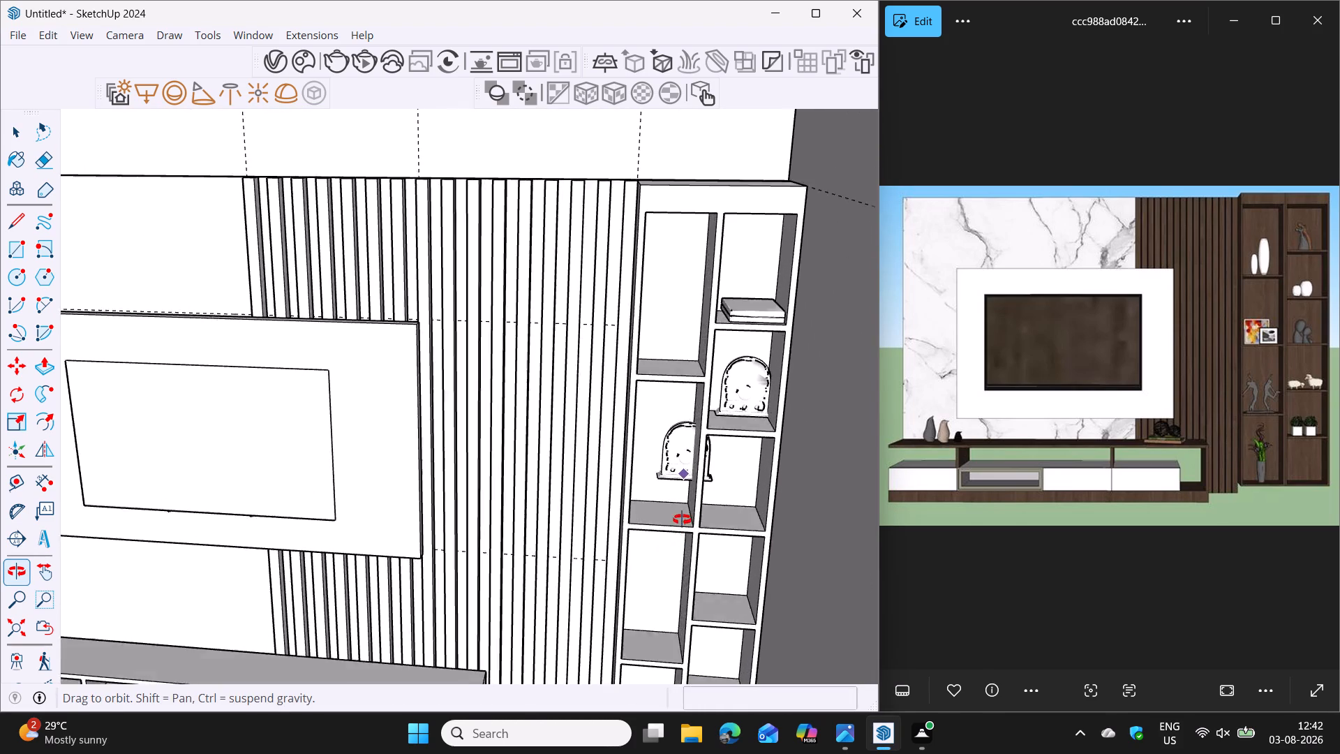
{"action": "middle_click_drag", "start_coordinate": [682, 519], "coordinate": [722, 454]}
{"action": "scroll", "coordinate": [725, 485], "scroll_direction": "down", "scroll_amount": 2}
{"action": "scroll", "coordinate": [533, 584], "scroll_direction": "down", "scroll_amount": 5}
{"action": "middle_click_drag", "start_coordinate": [407, 643], "coordinate": [456, 592], "text": "shift"}
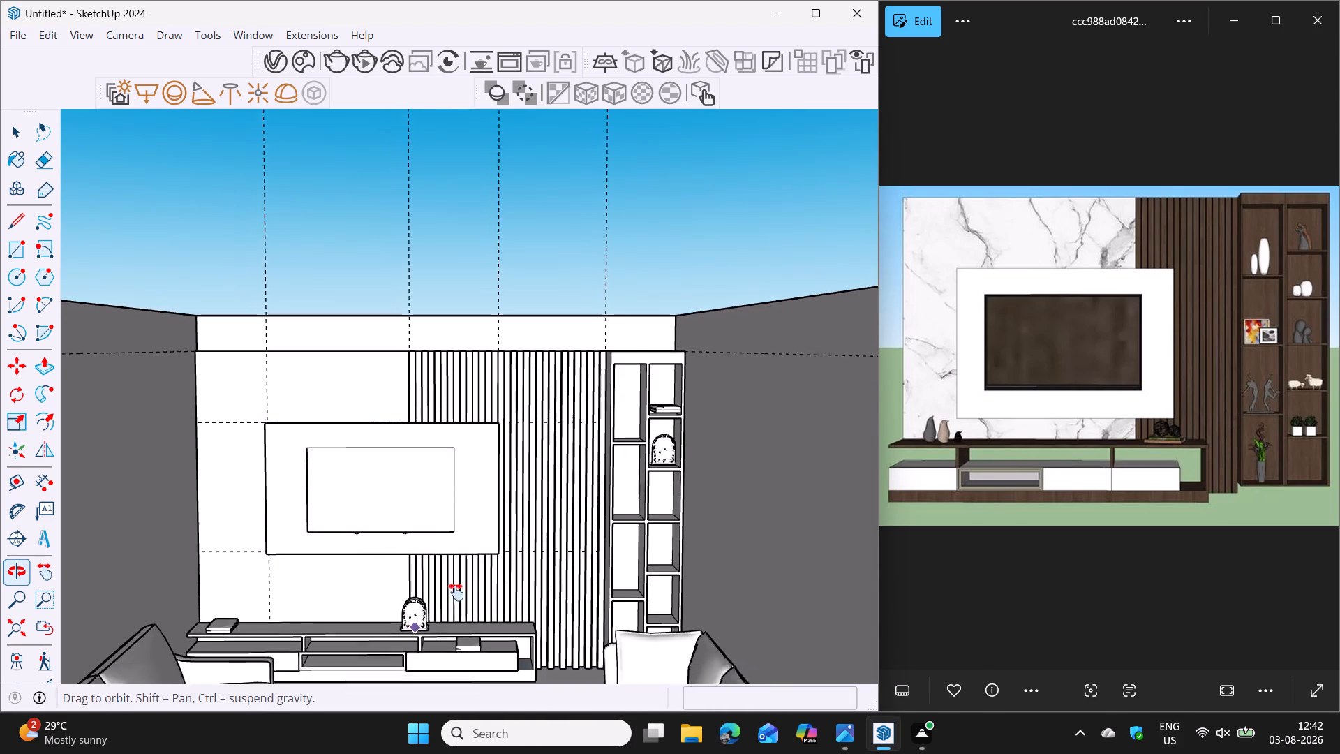
{"action": "middle_click_drag", "start_coordinate": [456, 592], "coordinate": [457, 590], "text": "shift"}
{"action": "scroll", "coordinate": [456, 597], "scroll_direction": "up", "scroll_amount": 4}
{"action": "scroll", "coordinate": [544, 585], "scroll_direction": "up", "scroll_amount": 3}
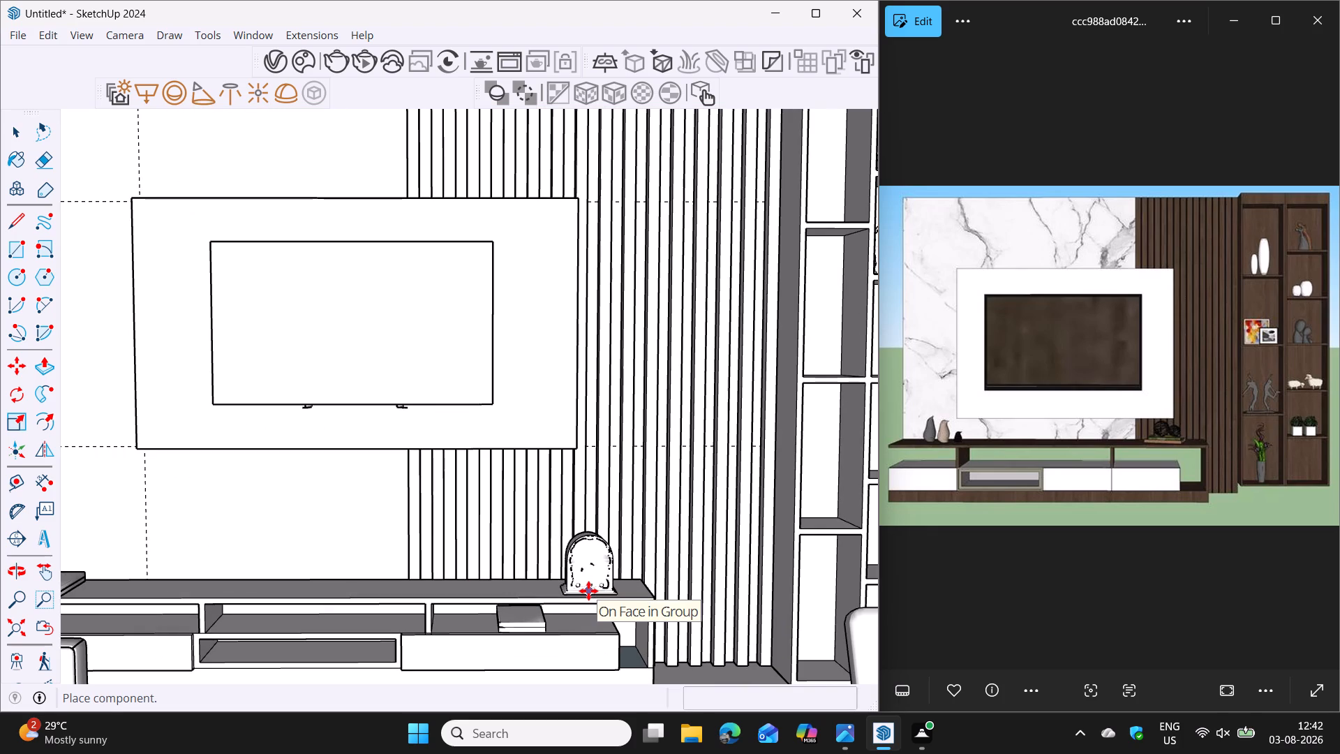
{"action": "left_click", "coordinate": [588, 591]}
{"action": "scroll", "coordinate": [464, 588], "scroll_direction": "down", "scroll_amount": 6}
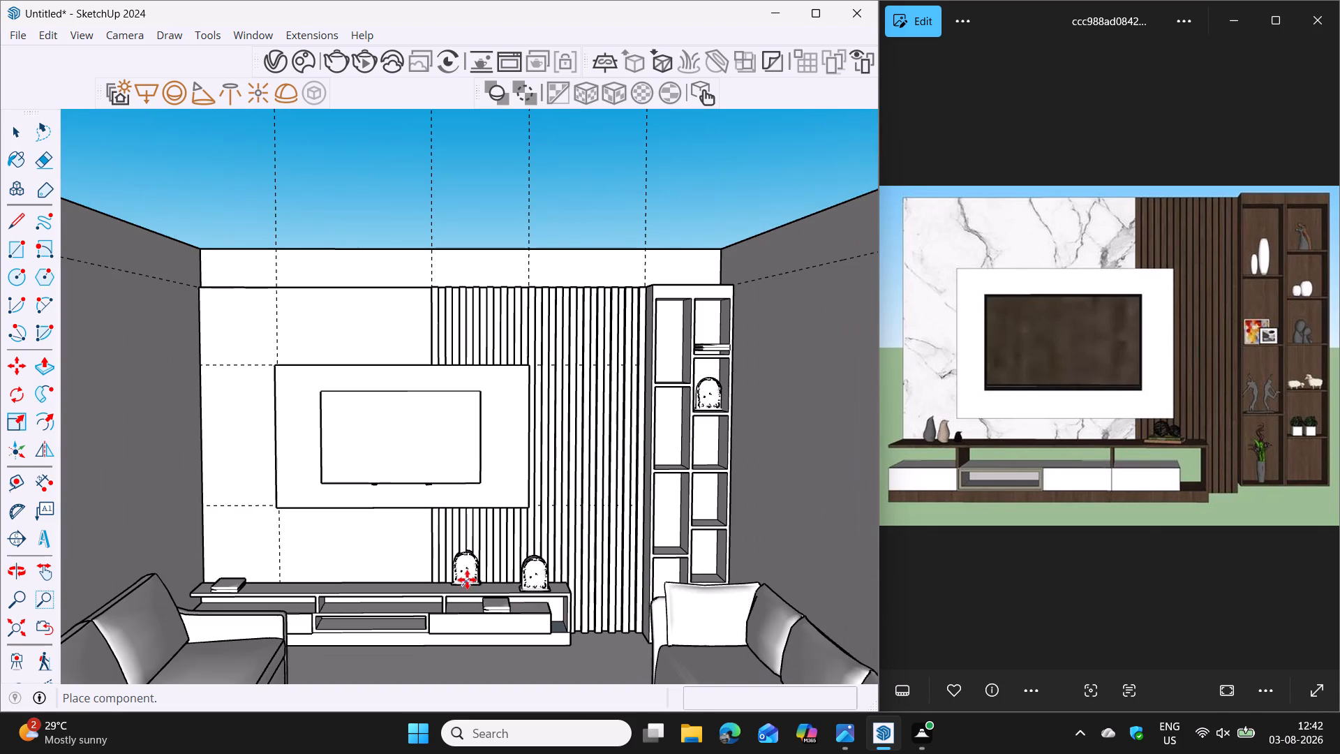
{"action": "key", "text": "Escape"}
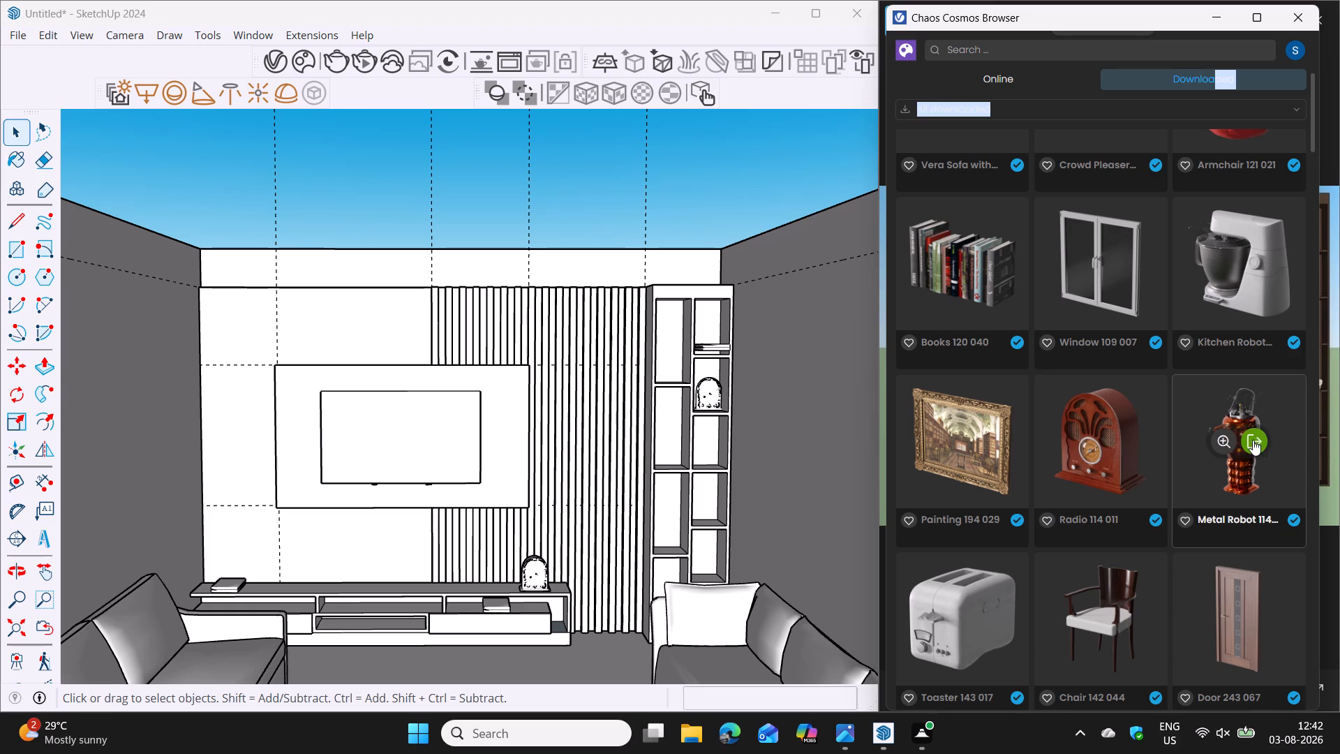
Import the downloaded Metal Robot asset and place it in the display shelves' third compartment from the top, directly below the radio.
{"action": "left_click", "coordinate": [1255, 441]}
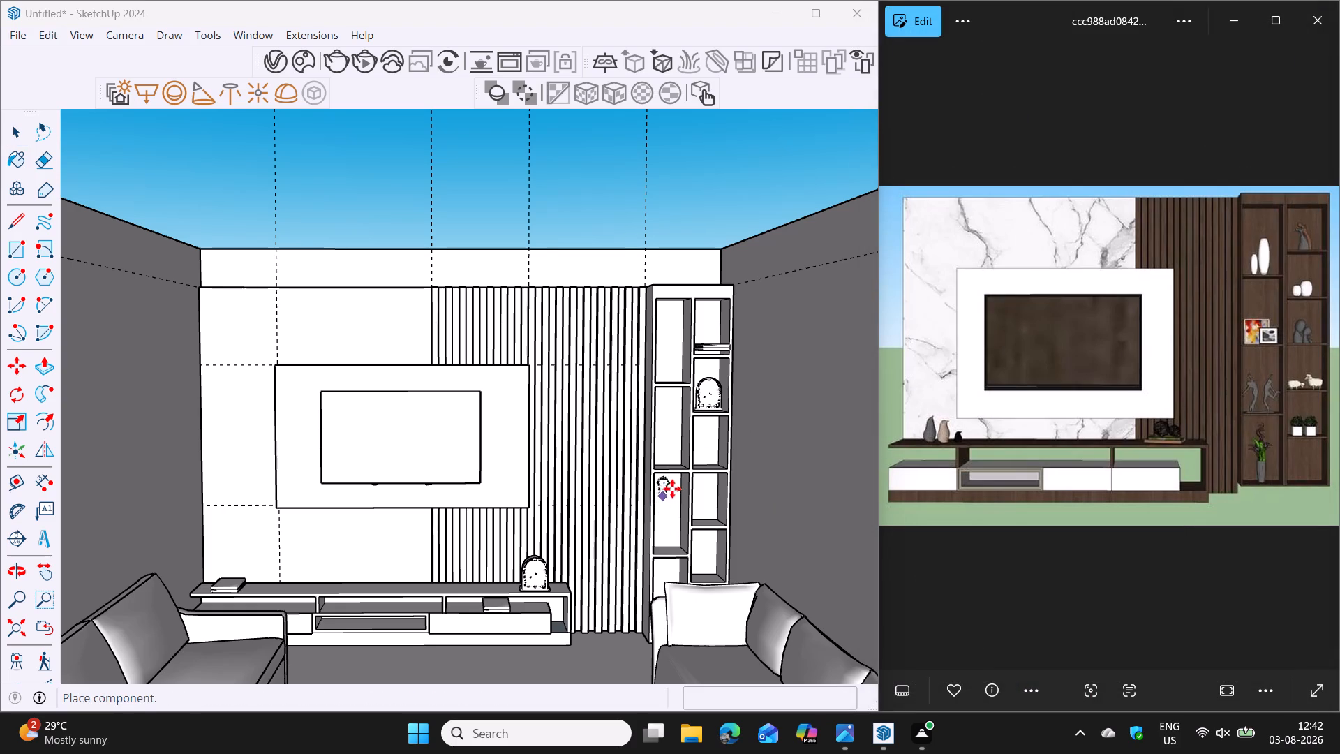
{"action": "scroll", "coordinate": [691, 402], "scroll_direction": "up", "scroll_amount": 9}
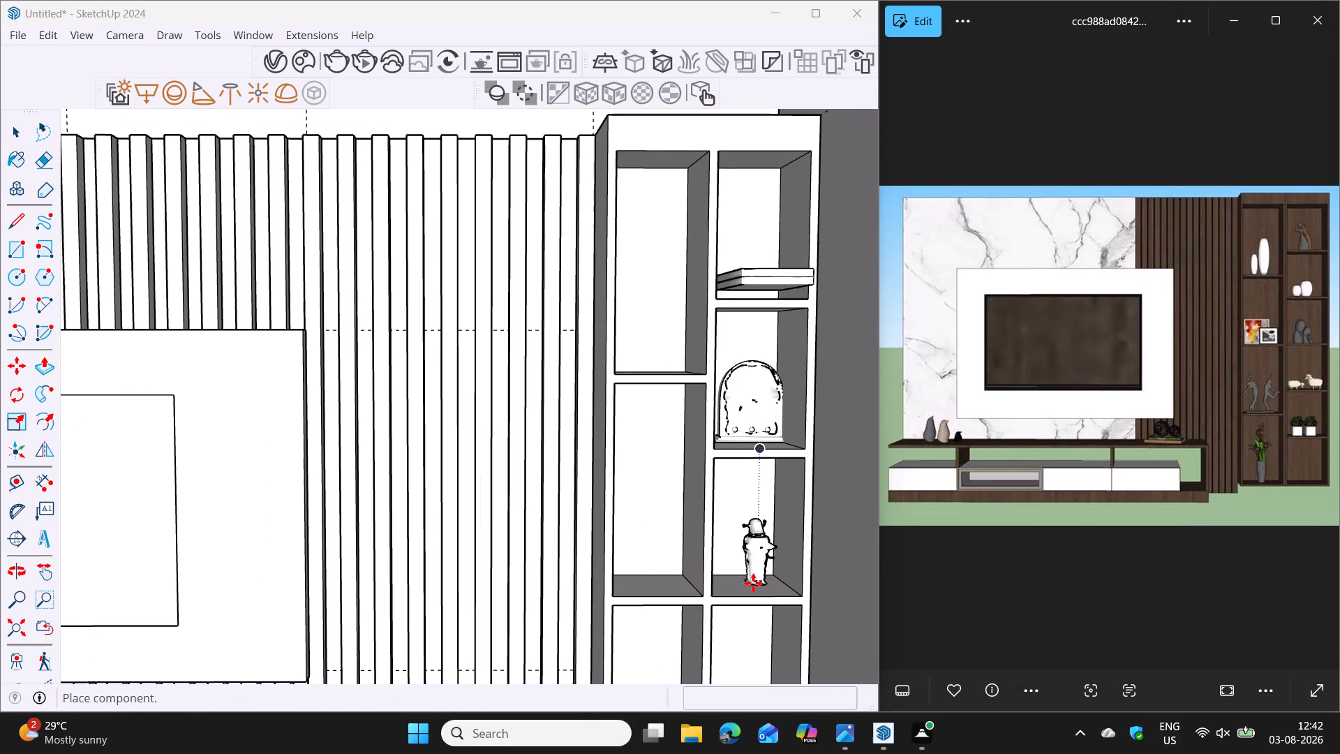
{"action": "left_click", "coordinate": [753, 586]}
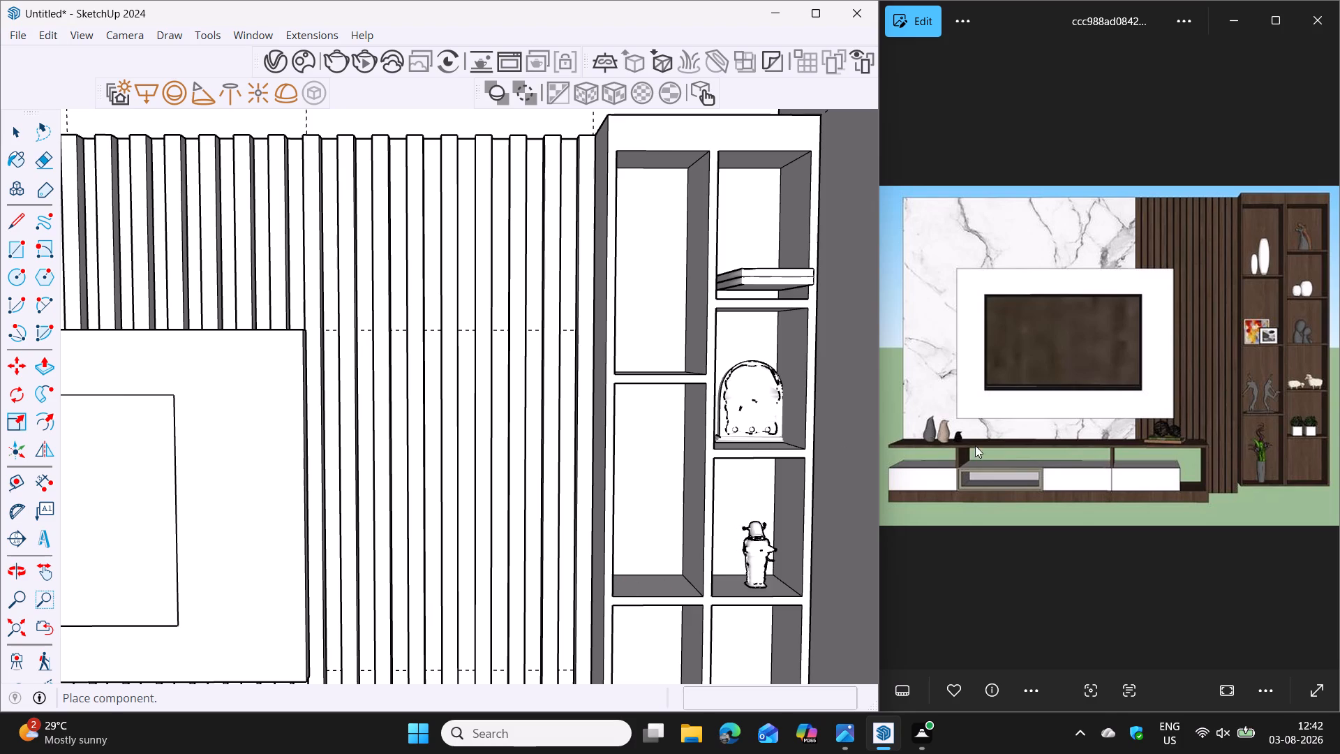
Place a second Metal Robot copy on the TV unit's countertop beside the books at the end farthest from the display shelves, and stop placing copies.
{"action": "middle_click_drag", "start_coordinate": [785, 510], "coordinate": [720, 518]}
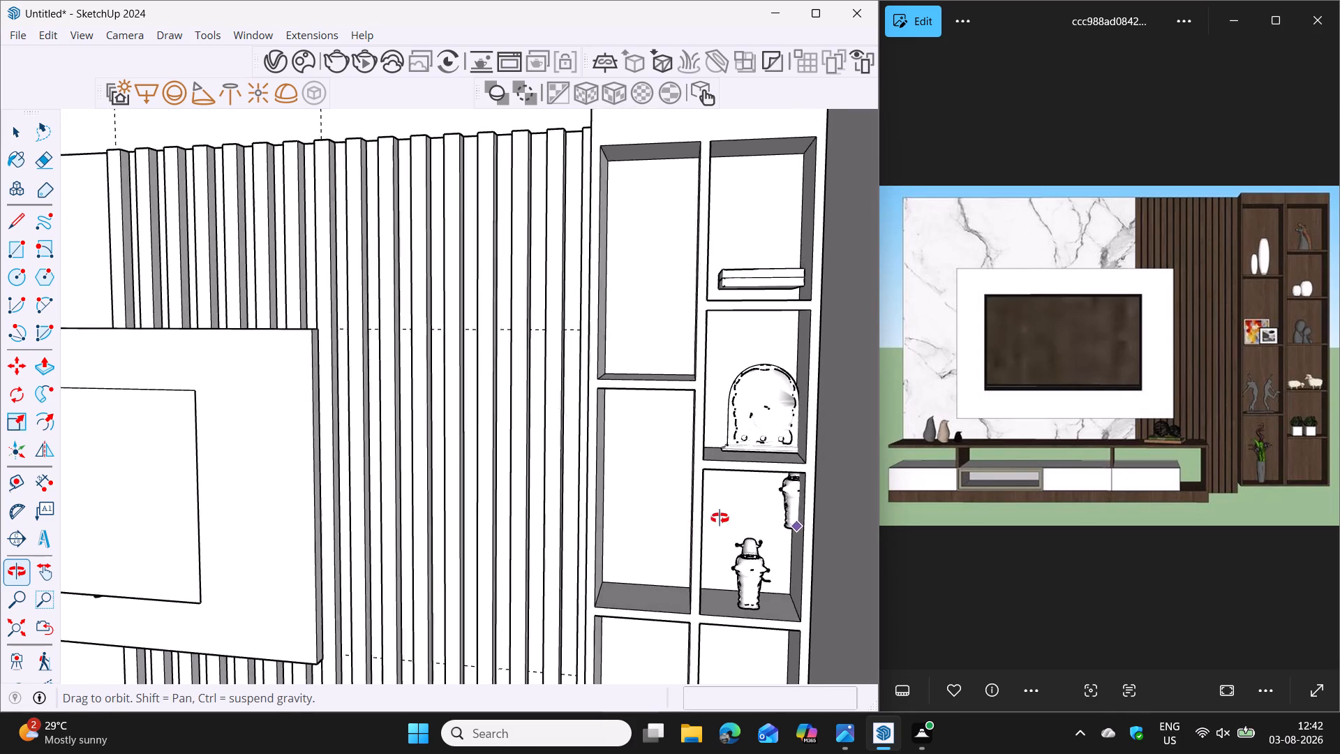
{"action": "middle_click_drag", "start_coordinate": [720, 518], "coordinate": [724, 517]}
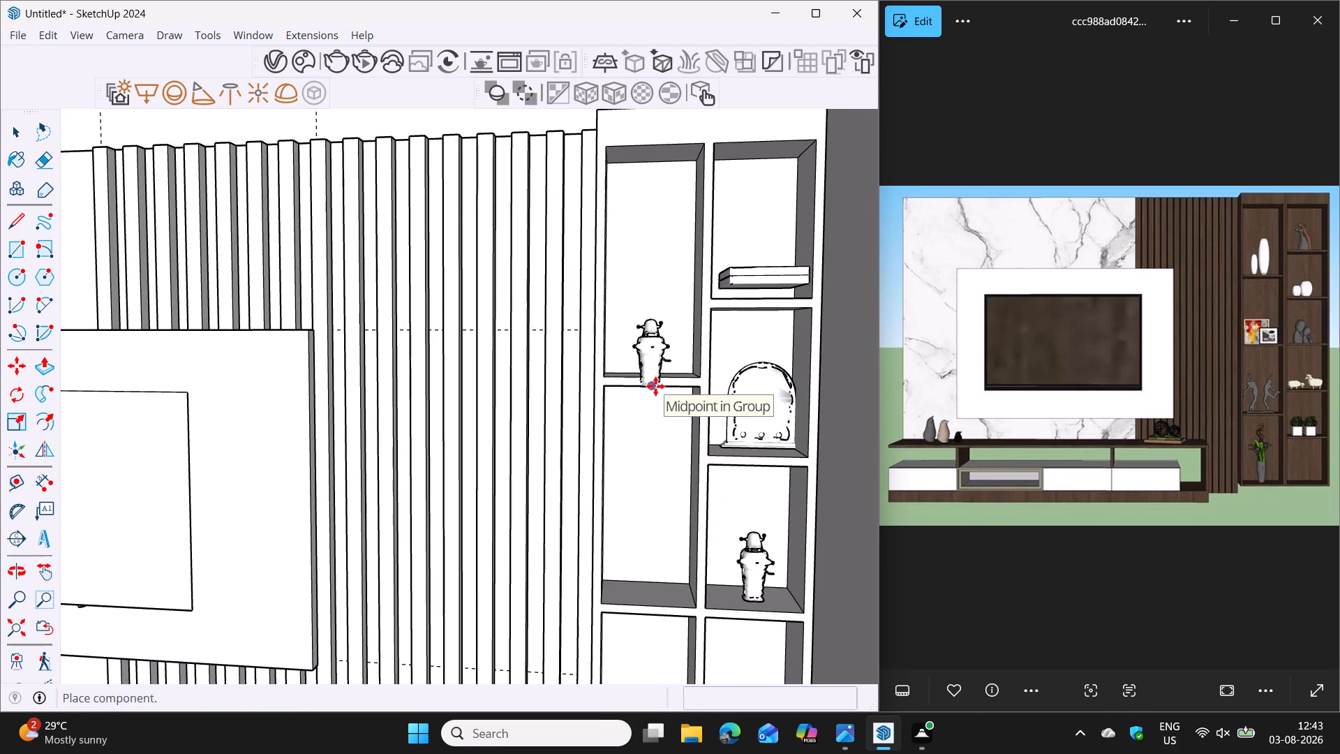
{"action": "scroll", "coordinate": [615, 456], "scroll_direction": "down", "scroll_amount": 5}
{"action": "scroll", "coordinate": [597, 540], "scroll_direction": "down", "scroll_amount": 5}
{"action": "middle_click_drag", "start_coordinate": [579, 562], "coordinate": [737, 407], "text": "shift"}
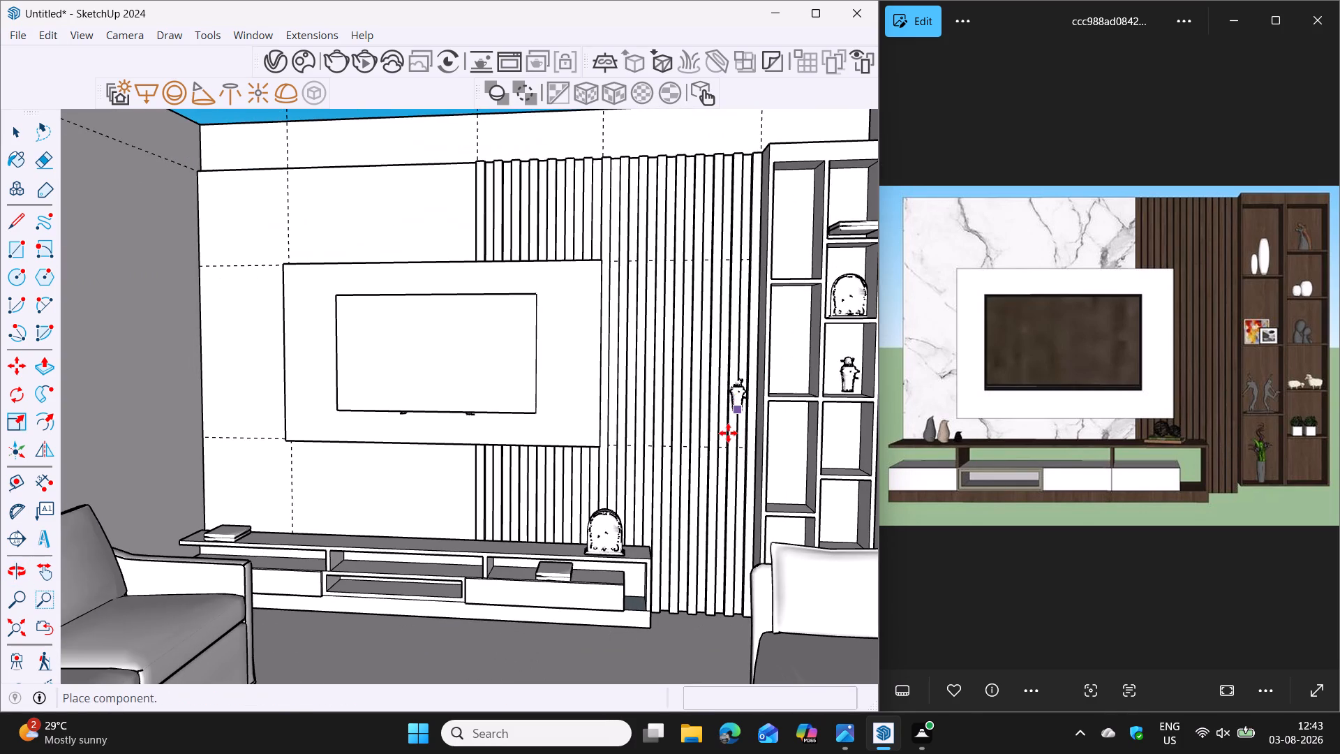
{"action": "scroll", "coordinate": [715, 464], "scroll_direction": "down", "scroll_amount": 1}
{"action": "middle_click_drag", "start_coordinate": [486, 531], "coordinate": [516, 555], "text": "shift"}
{"action": "scroll", "coordinate": [412, 591], "scroll_direction": "up", "scroll_amount": 2}
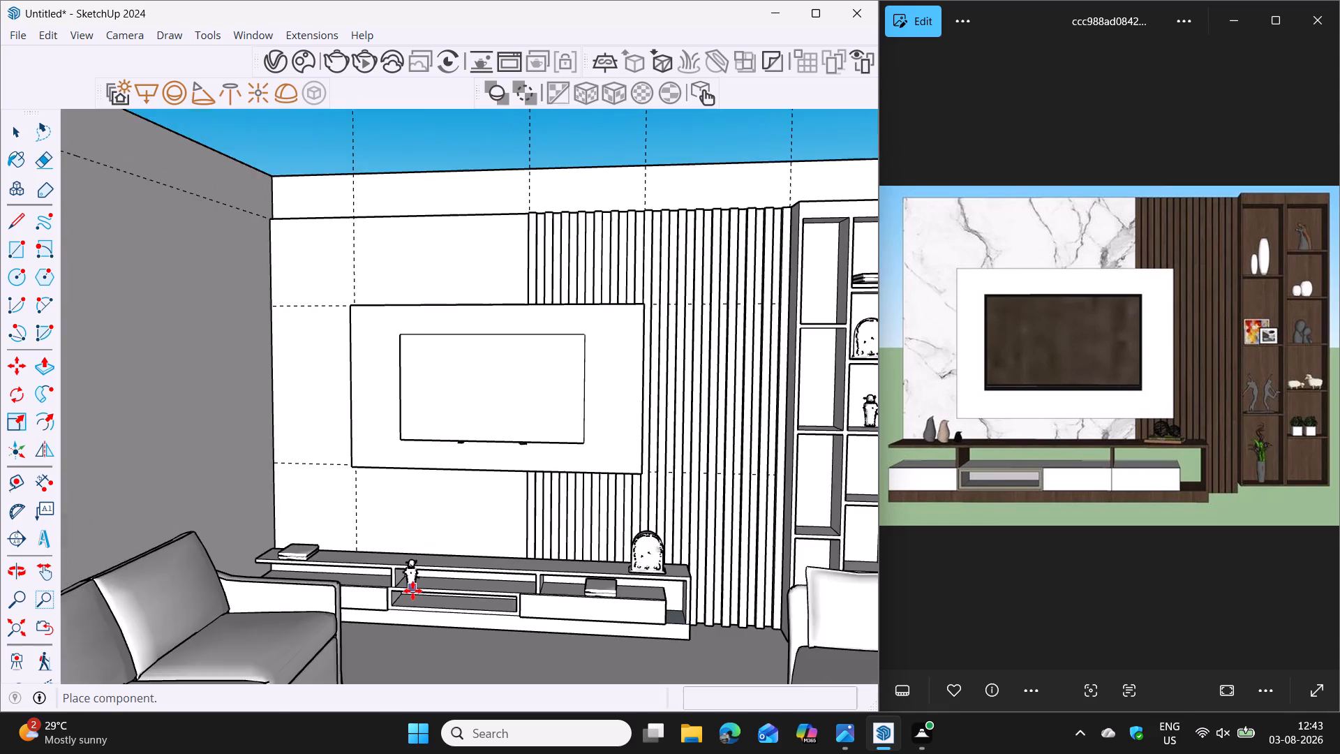
{"action": "scroll", "coordinate": [412, 591], "scroll_direction": "up", "scroll_amount": 13}
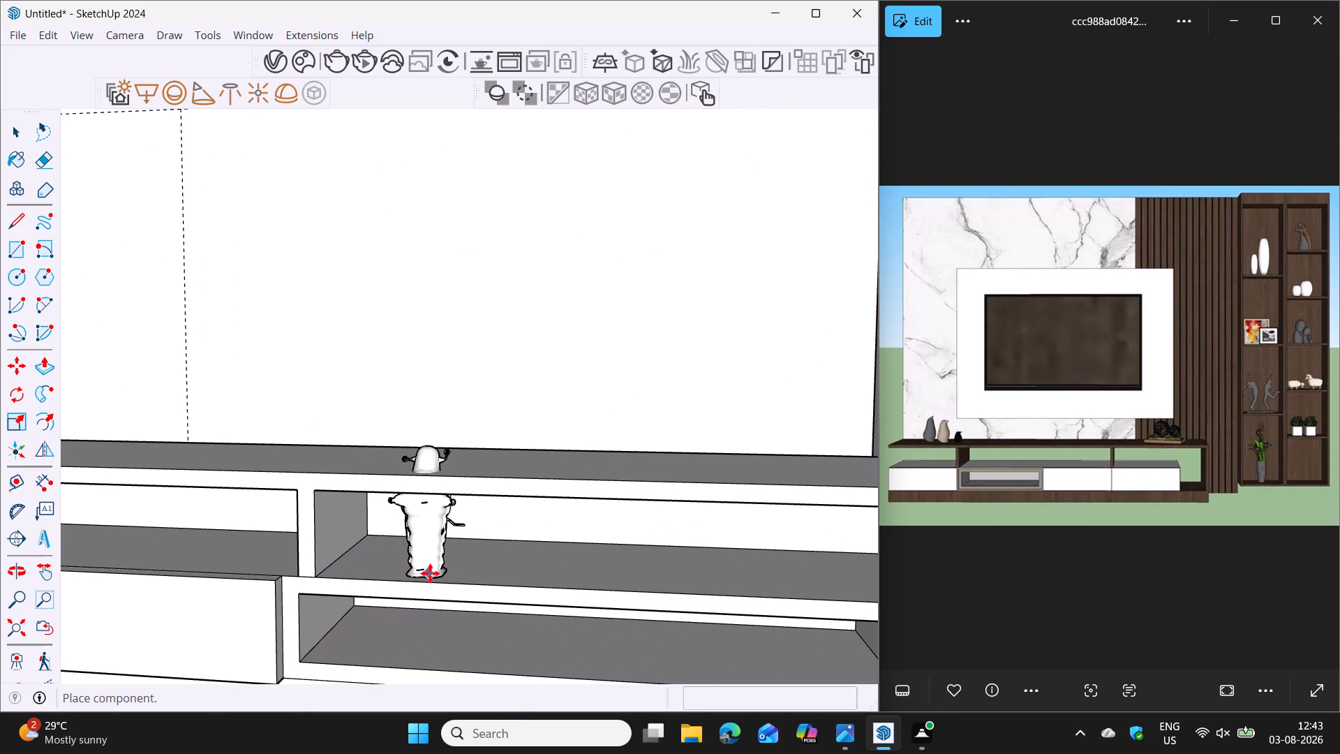
{"action": "scroll", "coordinate": [408, 579], "scroll_direction": "down", "scroll_amount": 5}
{"action": "scroll", "coordinate": [475, 564], "scroll_direction": "down", "scroll_amount": 5}
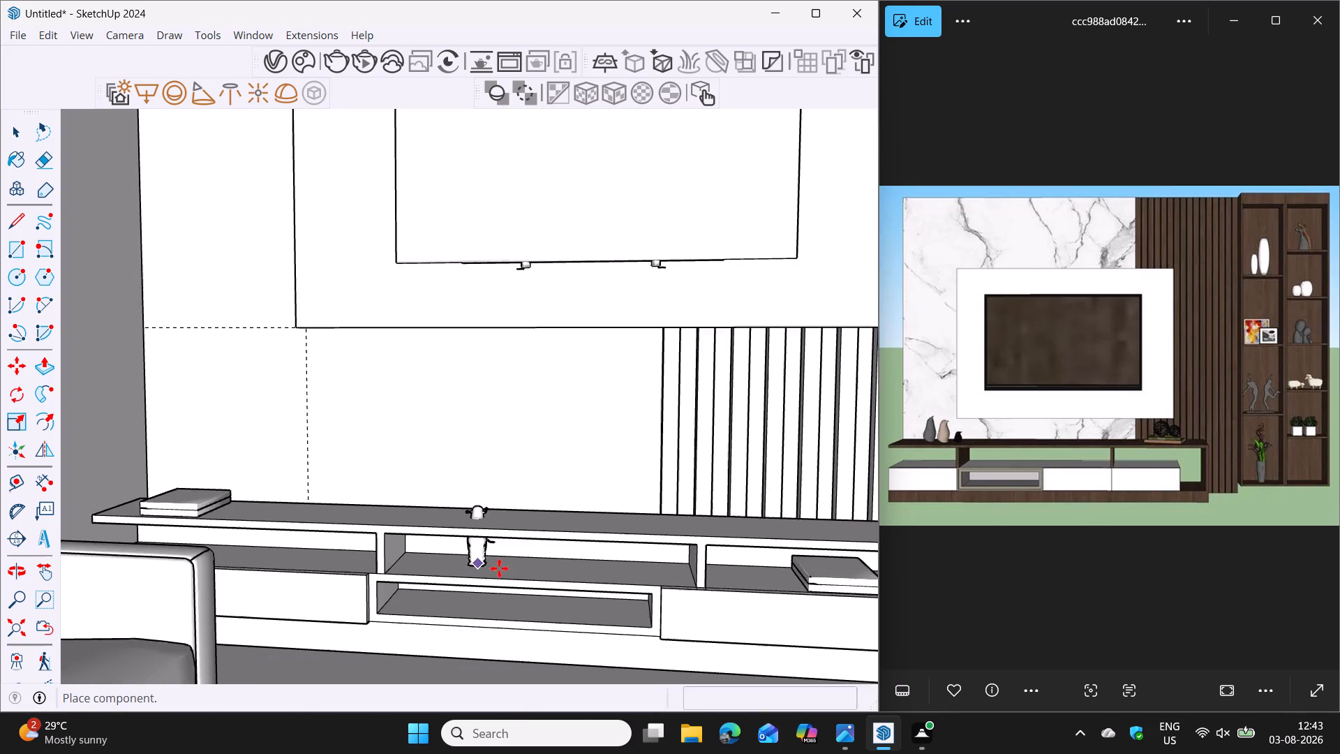
{"action": "scroll", "coordinate": [546, 565], "scroll_direction": "down", "scroll_amount": 2}
{"action": "middle_click_drag", "start_coordinate": [577, 558], "coordinate": [577, 522], "text": "shift"}
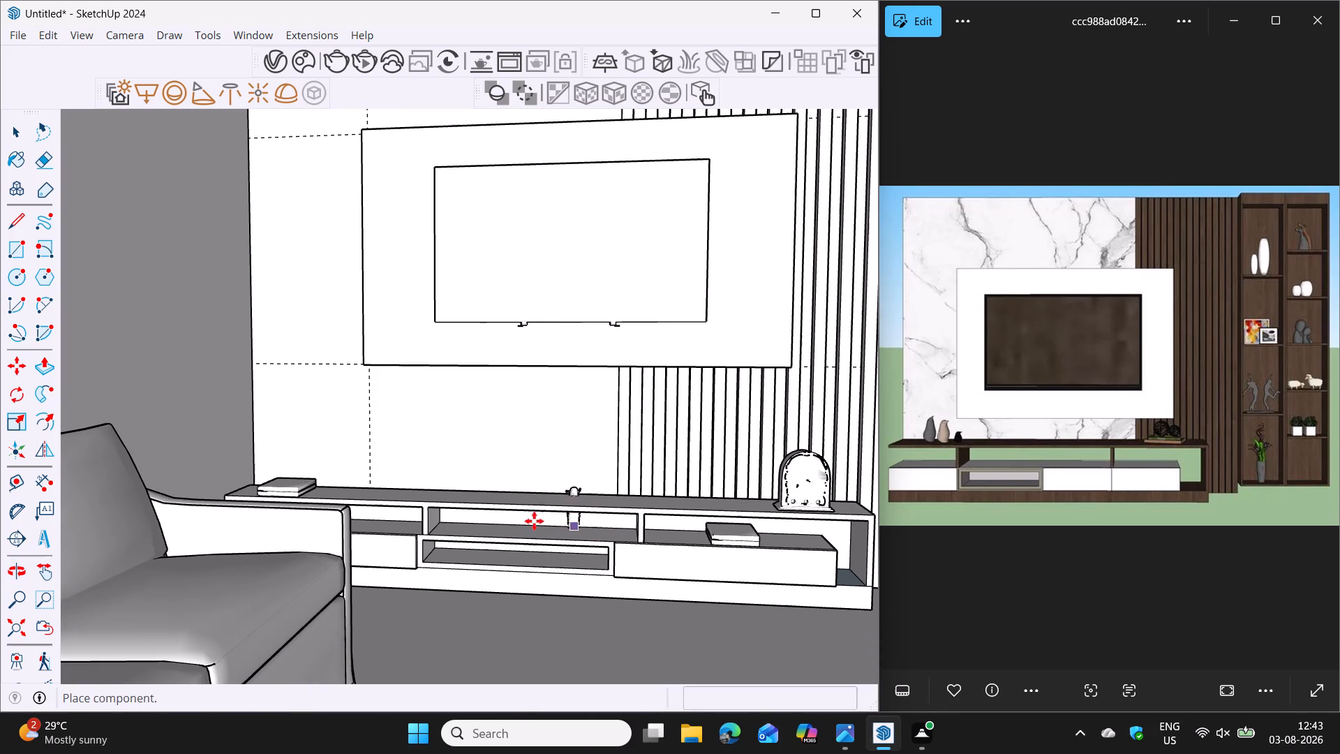
{"action": "middle_click_drag", "start_coordinate": [525, 518], "coordinate": [572, 541]}
{"action": "scroll", "coordinate": [313, 517], "scroll_direction": "up", "scroll_amount": 4}
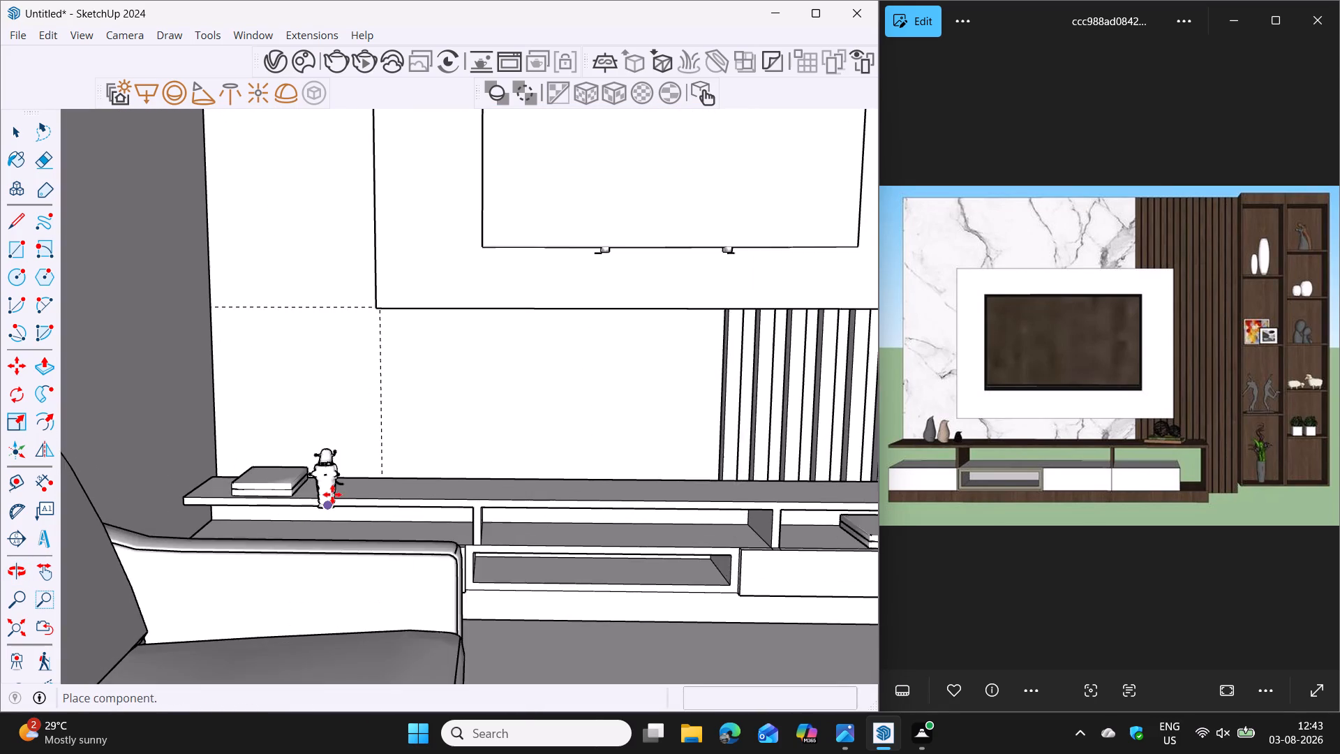
{"action": "scroll", "coordinate": [332, 494], "scroll_direction": "up", "scroll_amount": 1}
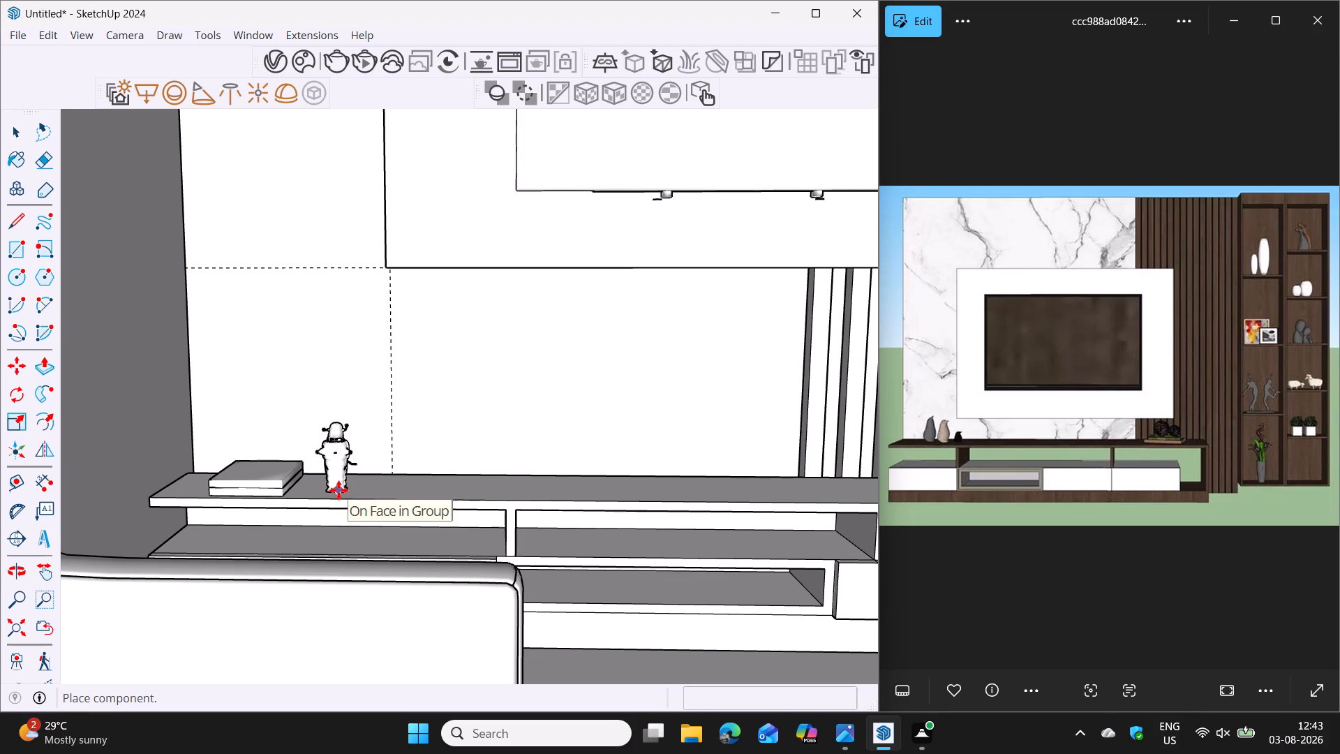
{"action": "left_click", "coordinate": [338, 490]}
{"action": "key", "text": "Escape"}
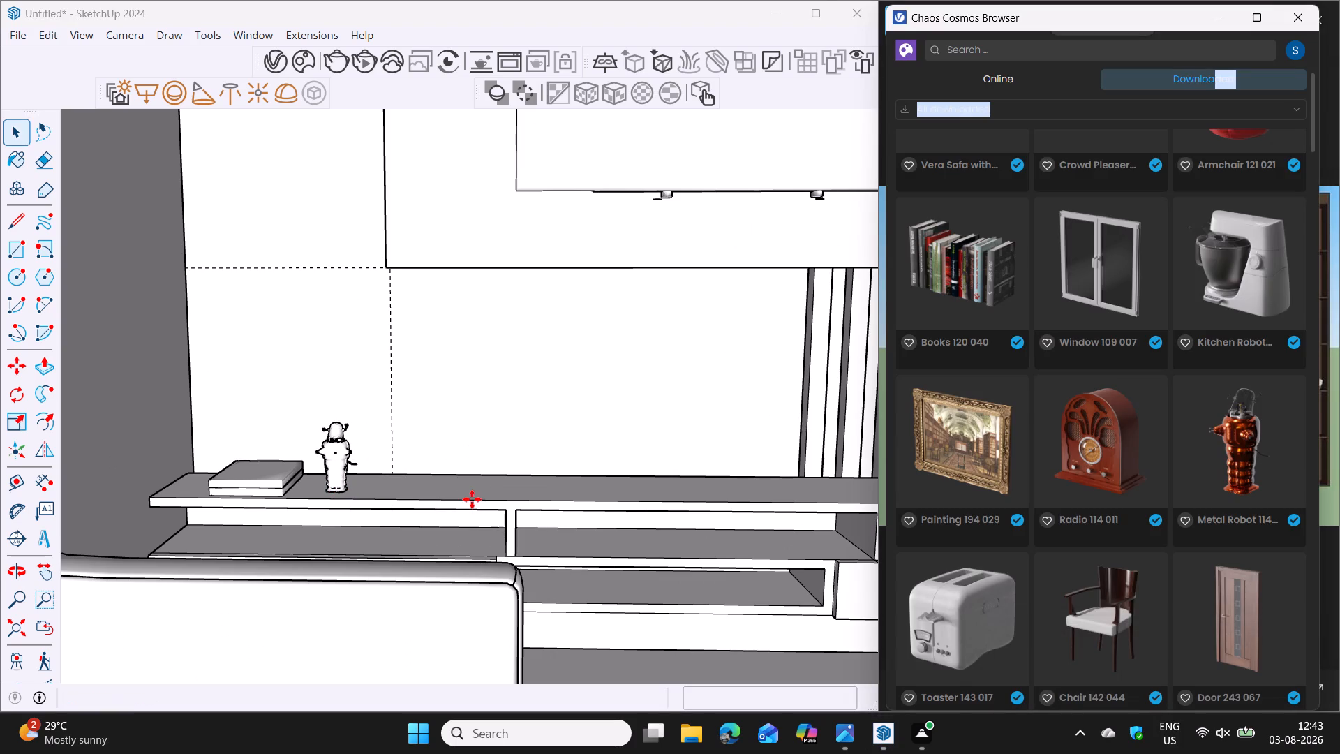
Import the downloaded Interior Props figurine with raised arms and place it in the top compartment of the display shelves' column next to the slatted panel.
{"action": "scroll", "coordinate": [1187, 403], "scroll_direction": "down", "scroll_amount": 3}
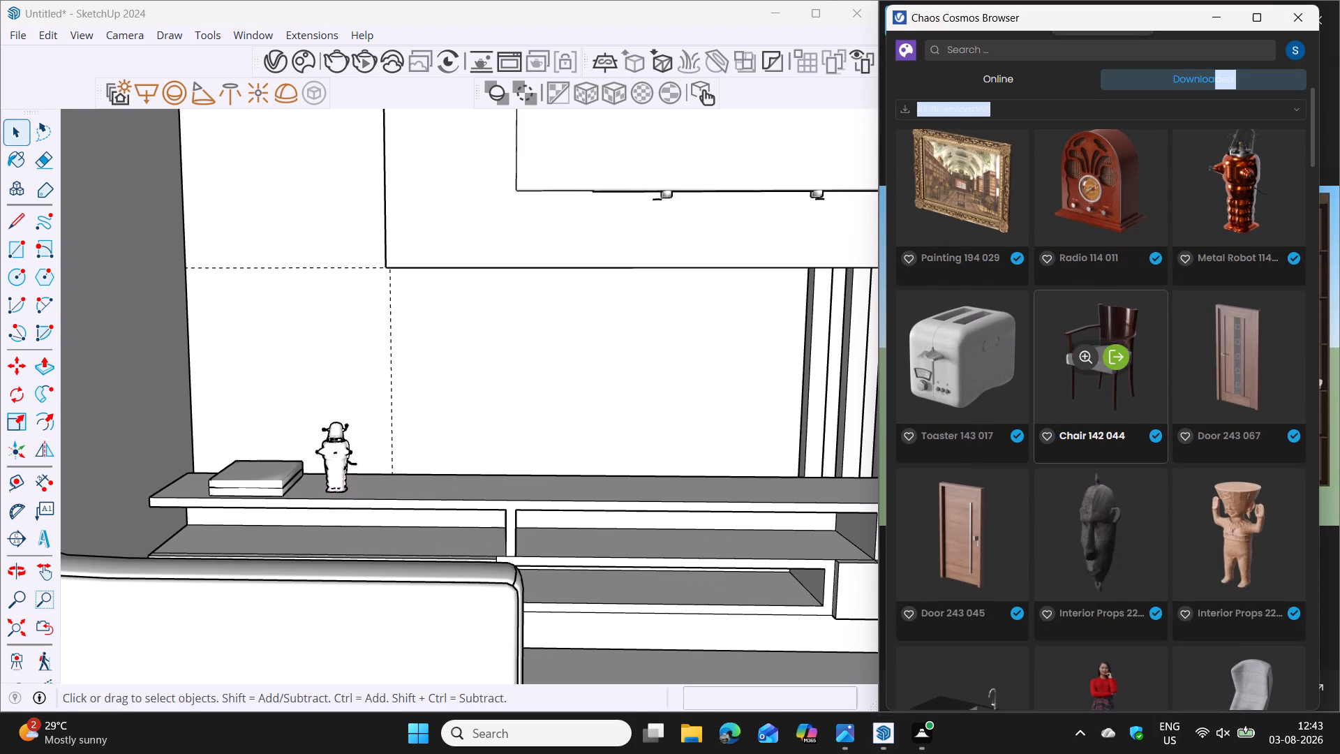
{"action": "left_click", "coordinate": [1253, 532]}
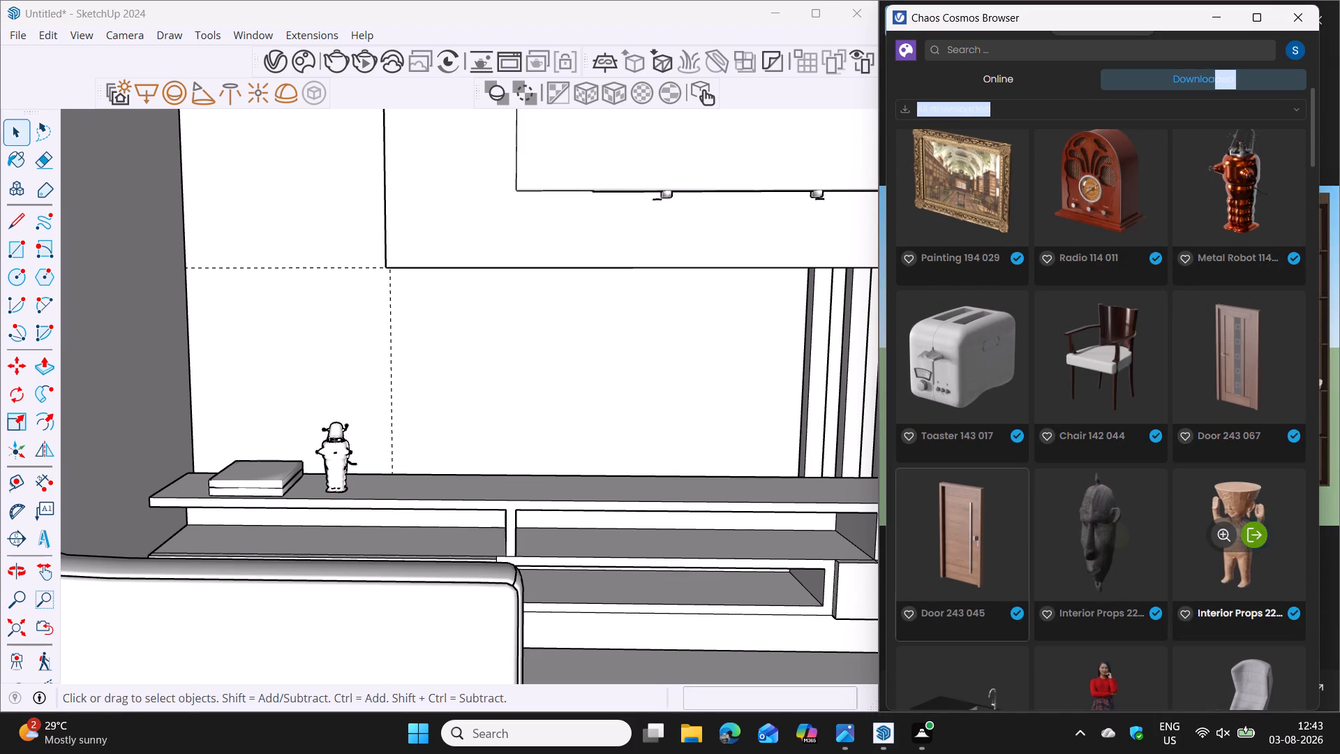
{"action": "scroll", "coordinate": [504, 390], "scroll_direction": "down", "scroll_amount": 5}
{"action": "scroll", "coordinate": [697, 419], "scroll_direction": "down", "scroll_amount": 2}
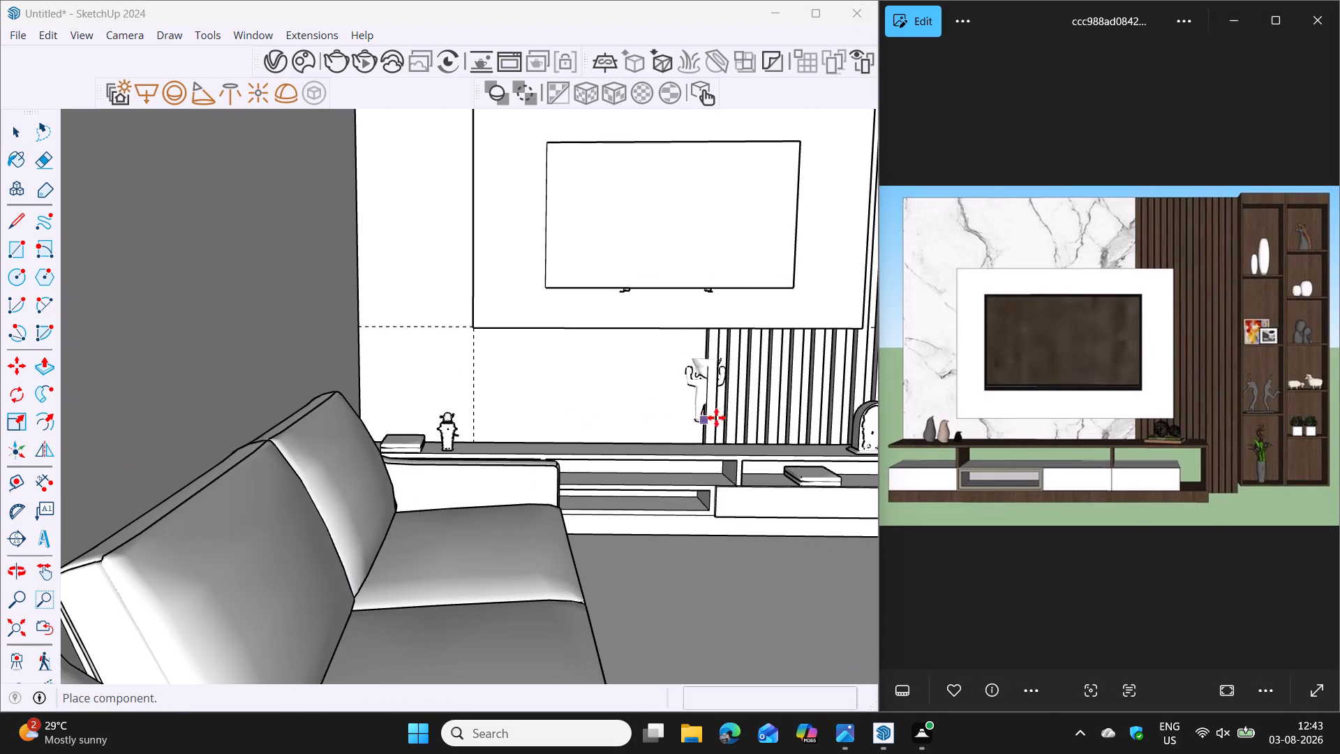
{"action": "middle_click_drag", "start_coordinate": [685, 427], "coordinate": [500, 475], "text": "shift"}
{"action": "scroll", "coordinate": [735, 364], "scroll_direction": "down", "scroll_amount": 5}
{"action": "middle_click_drag", "start_coordinate": [769, 353], "coordinate": [764, 357], "text": "shift"}
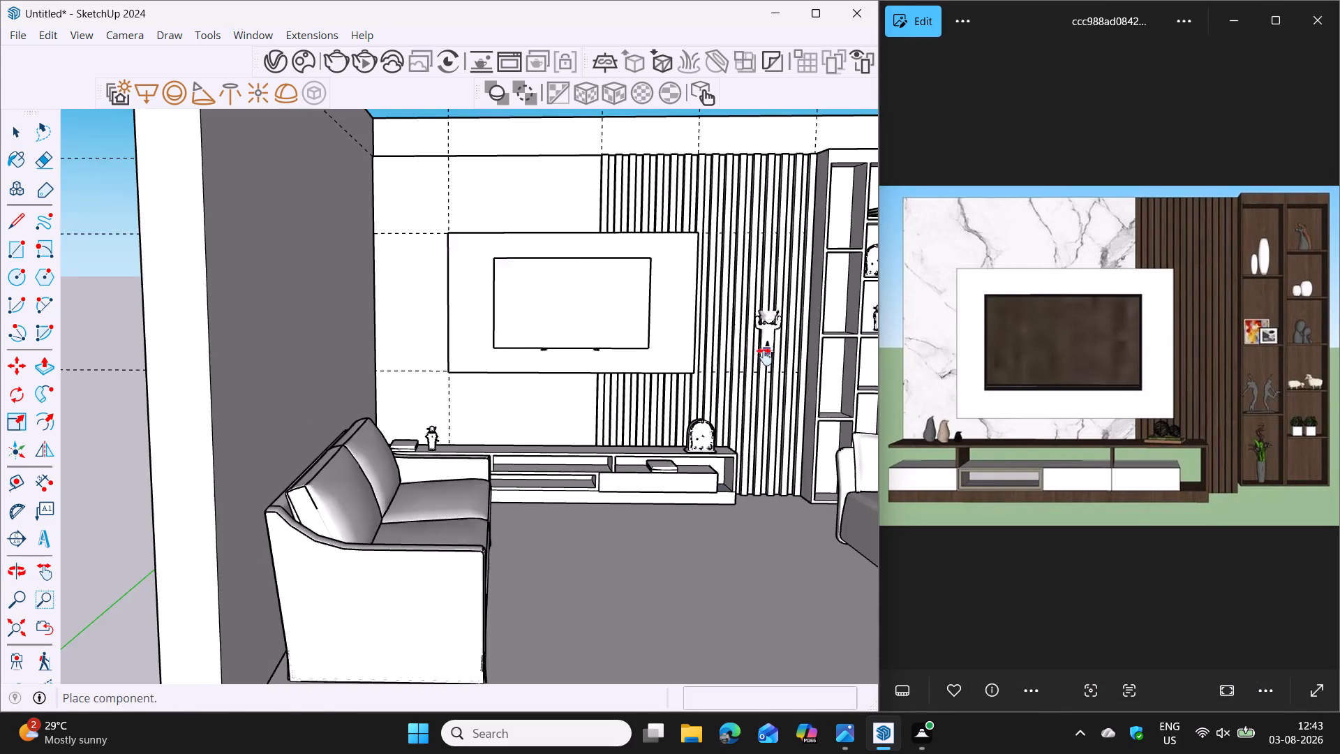
{"action": "middle_click_drag", "start_coordinate": [764, 357], "coordinate": [586, 426], "text": "shift"}
{"action": "scroll", "coordinate": [603, 394], "scroll_direction": "up", "scroll_amount": 12}
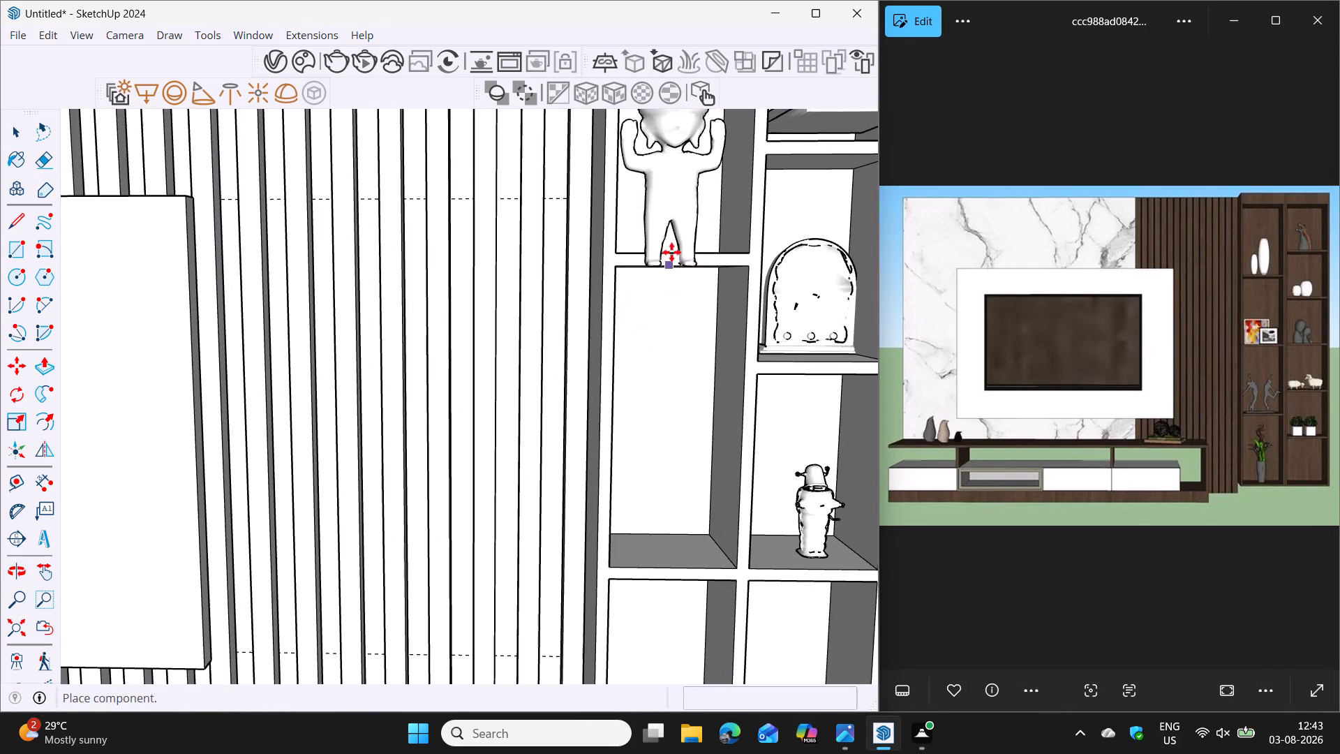
{"action": "middle_click_drag", "start_coordinate": [672, 251], "coordinate": [634, 329]}
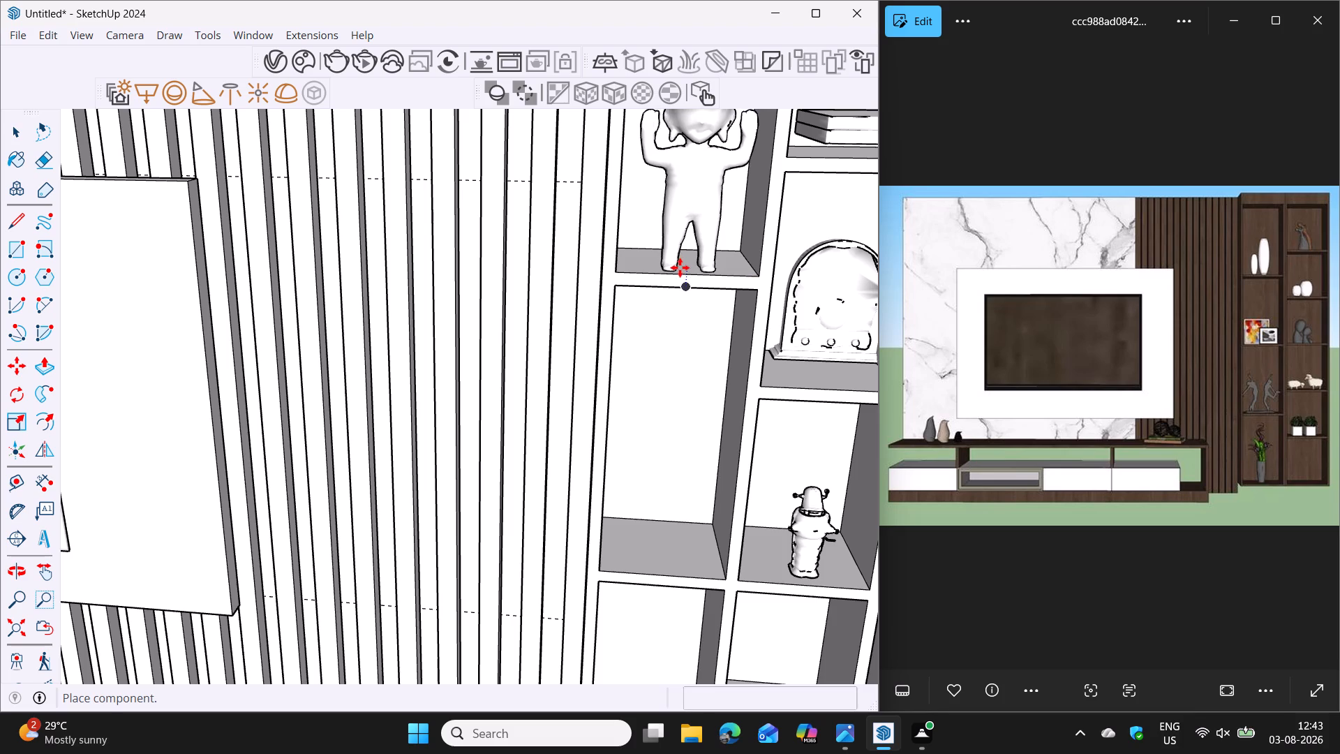
{"action": "left_click", "coordinate": [680, 263]}
Place a second raised-arms figurine copy on the TV unit's countertop beside the radio, and stop placing copies.
{"action": "scroll", "coordinate": [671, 394], "scroll_direction": "down", "scroll_amount": 2}
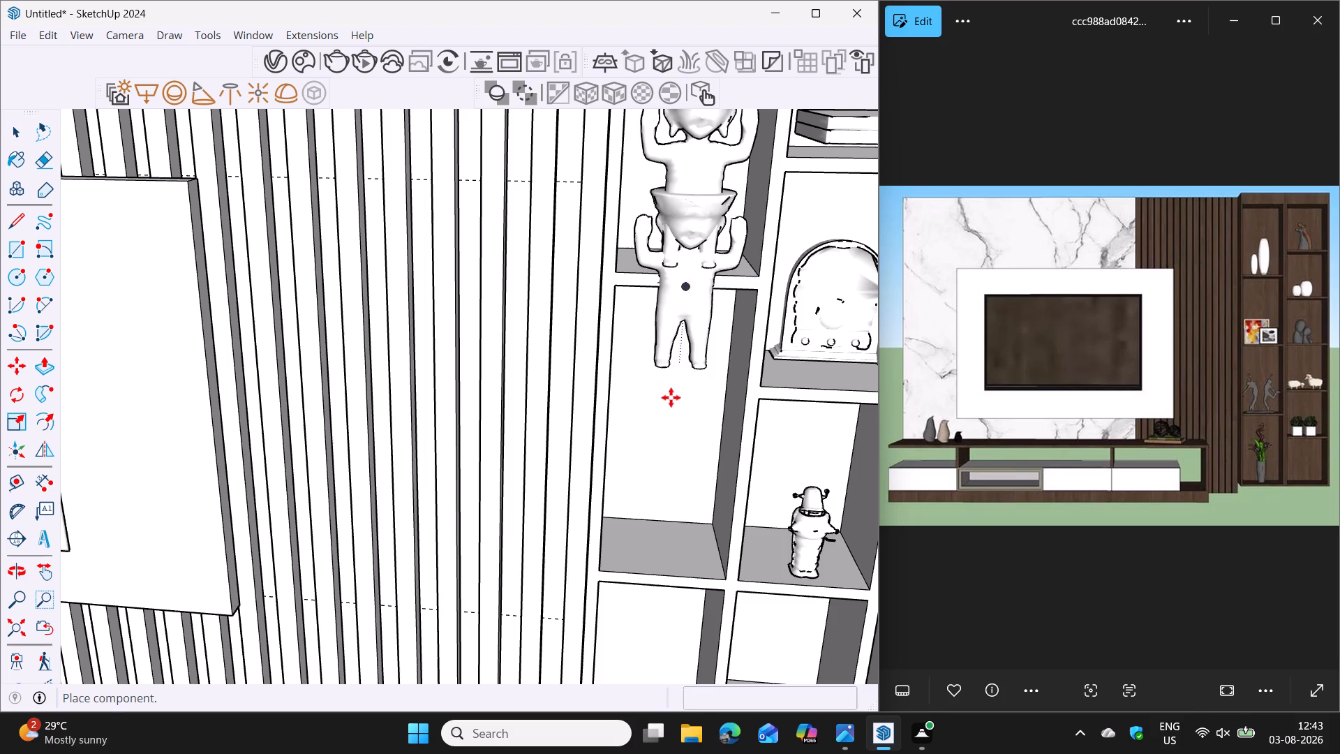
{"action": "scroll", "coordinate": [671, 397], "scroll_direction": "down", "scroll_amount": 9}
{"action": "middle_click_drag", "start_coordinate": [625, 462], "coordinate": [738, 263], "text": "shift"}
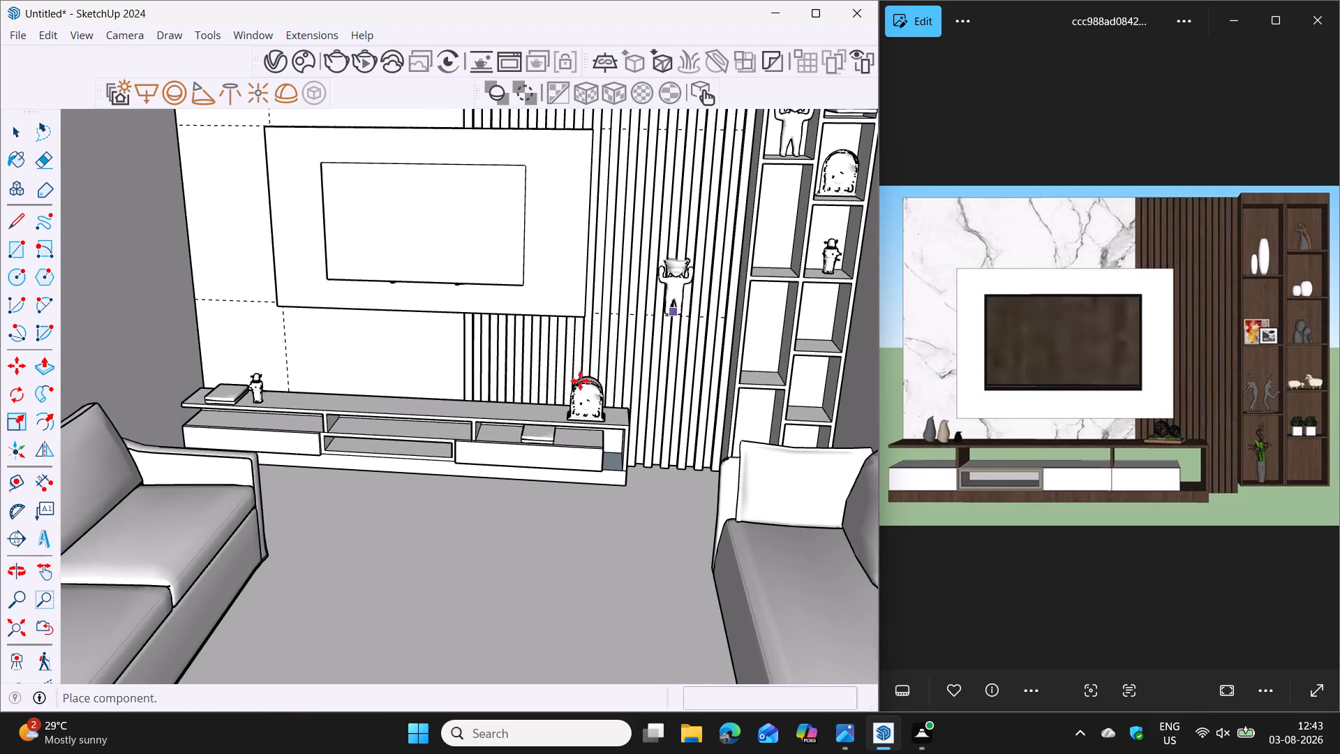
{"action": "scroll", "coordinate": [551, 392], "scroll_direction": "up", "scroll_amount": 4}
{"action": "scroll", "coordinate": [382, 429], "scroll_direction": "up", "scroll_amount": 2}
{"action": "middle_click_drag", "start_coordinate": [305, 434], "coordinate": [611, 368], "text": "shift"}
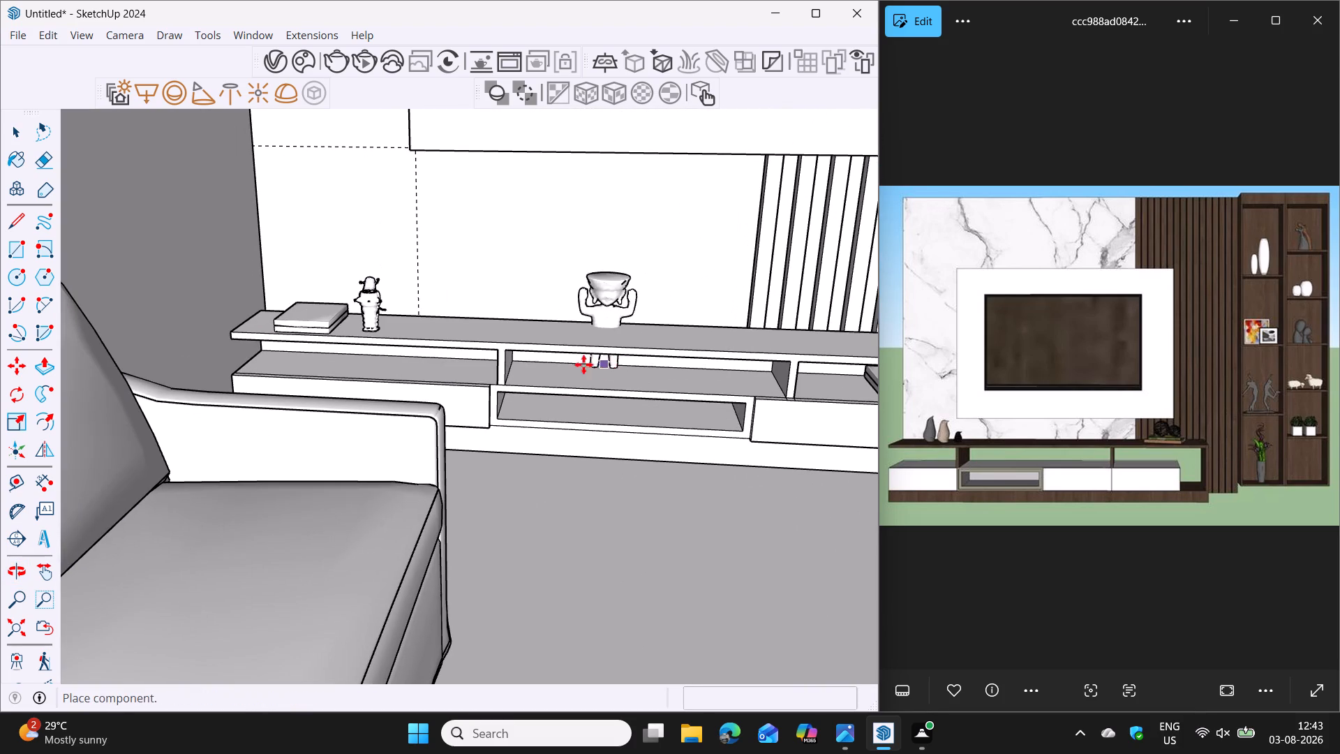
{"action": "scroll", "coordinate": [741, 325], "scroll_direction": "down", "scroll_amount": 2}
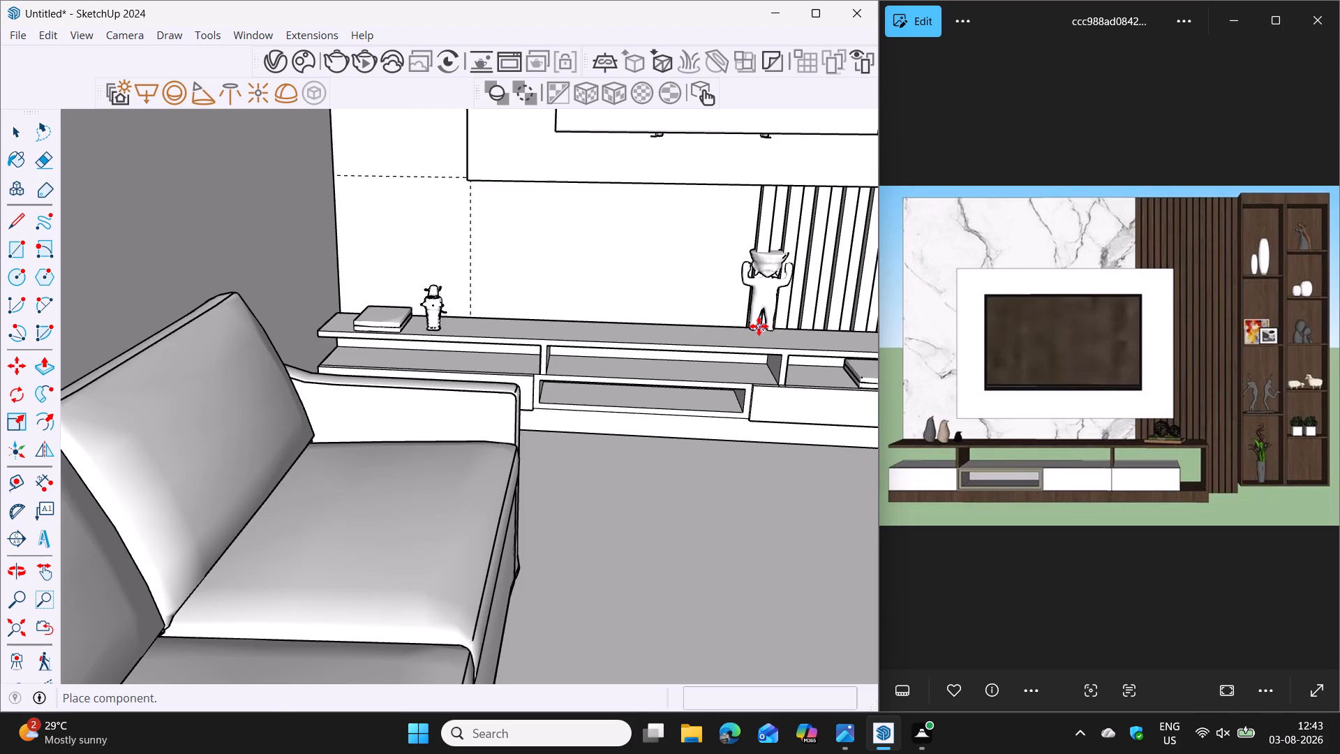
{"action": "middle_click_drag", "start_coordinate": [759, 325], "coordinate": [616, 353], "text": "shift"}
{"action": "middle_click_drag", "start_coordinate": [736, 355], "coordinate": [616, 297], "text": "shift"}
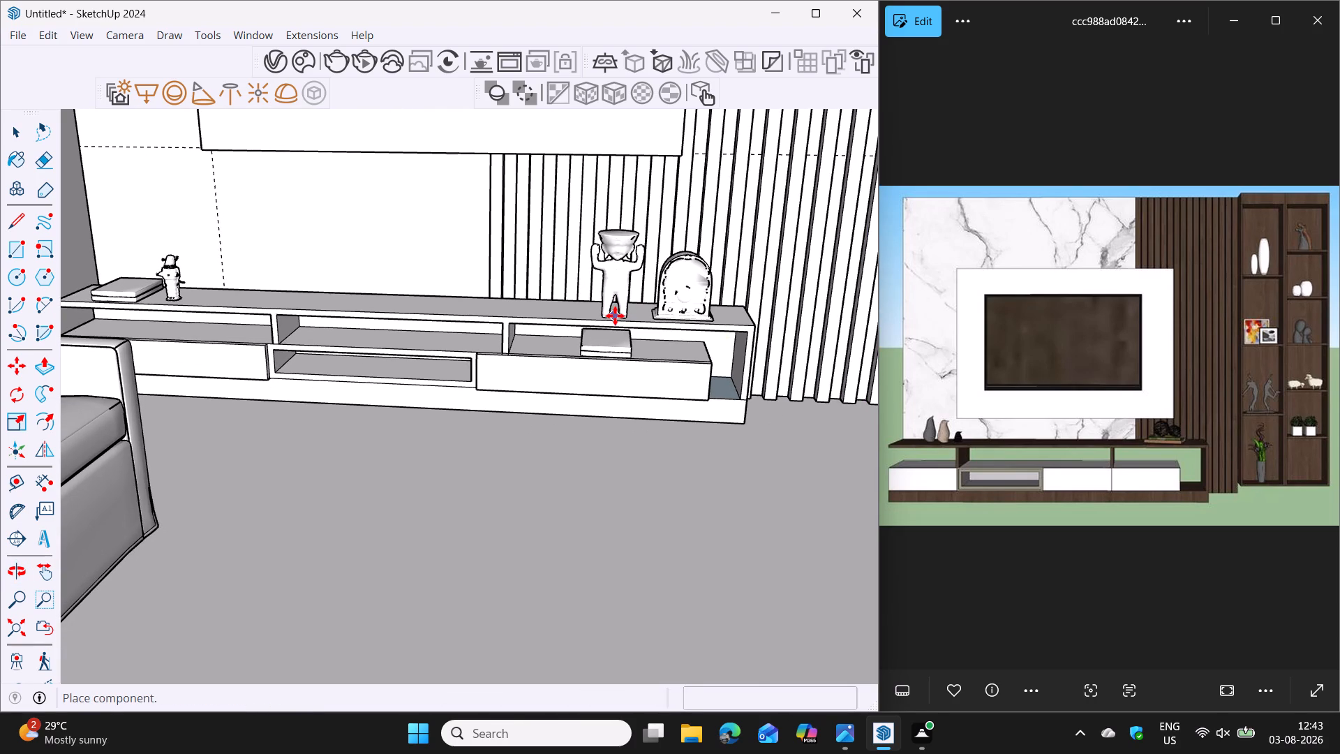
{"action": "left_click", "coordinate": [614, 315]}
{"action": "scroll", "coordinate": [504, 381], "scroll_direction": "down", "scroll_amount": 3}
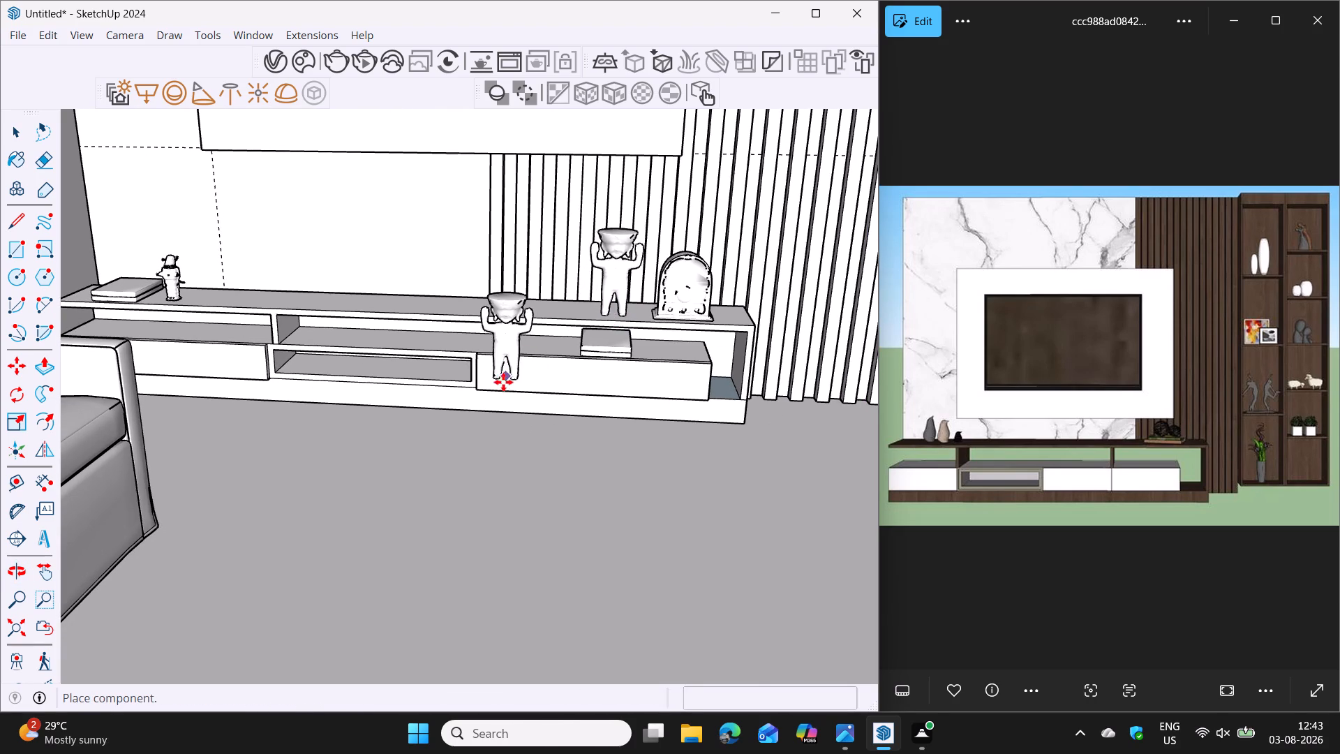
{"action": "scroll", "coordinate": [503, 382], "scroll_direction": "down", "scroll_amount": 2}
{"action": "key", "text": "Escape"}
Import the downloaded Interior Props face mask and mount one copy on the side wall above the sofa, opposite the display shelves.
{"action": "scroll", "coordinate": [503, 385], "scroll_direction": "down", "scroll_amount": 5}
{"action": "scroll", "coordinate": [1128, 388], "scroll_direction": "down", "scroll_amount": 4}
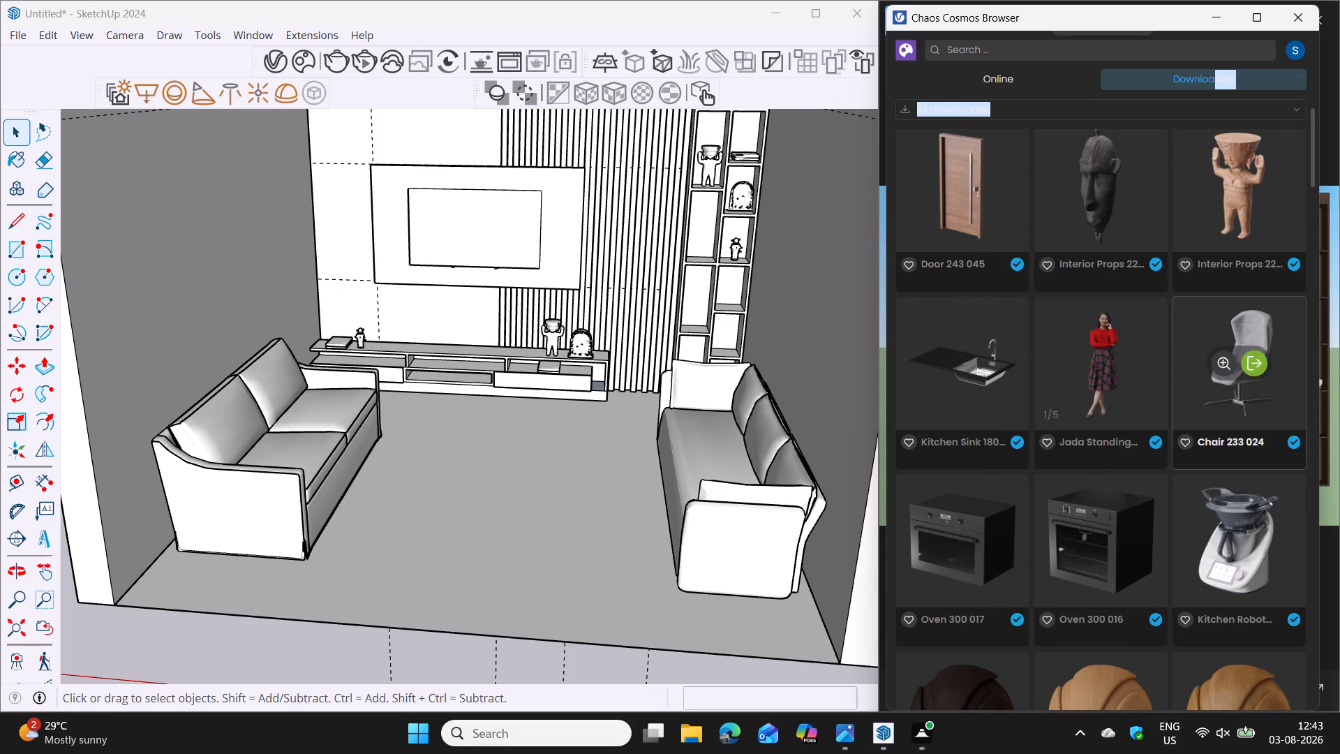
{"action": "scroll", "coordinate": [605, 454], "scroll_direction": "down", "scroll_amount": 5}
{"action": "middle_click_drag", "start_coordinate": [600, 471], "coordinate": [602, 535], "text": "shift"}
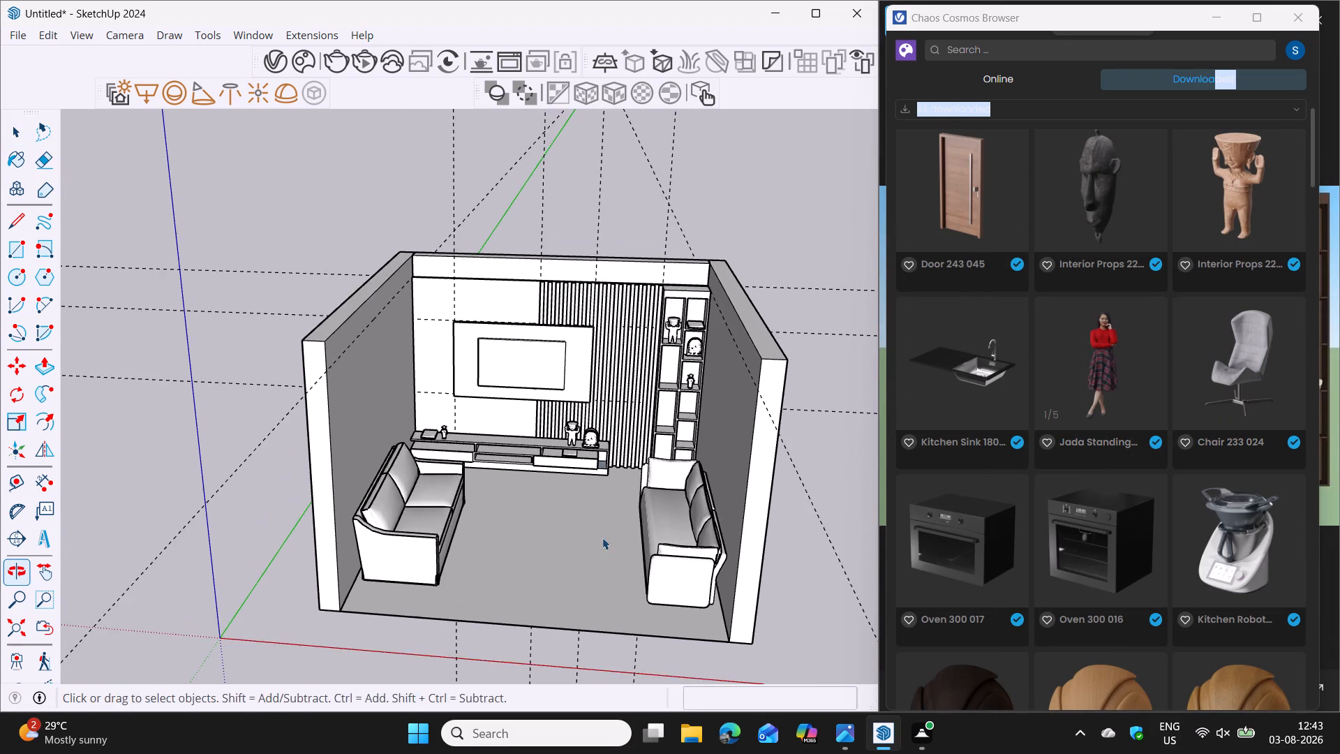
{"action": "middle_click_drag", "start_coordinate": [602, 535], "coordinate": [611, 458]}
{"action": "scroll", "coordinate": [1022, 184], "scroll_direction": "up", "scroll_amount": 3}
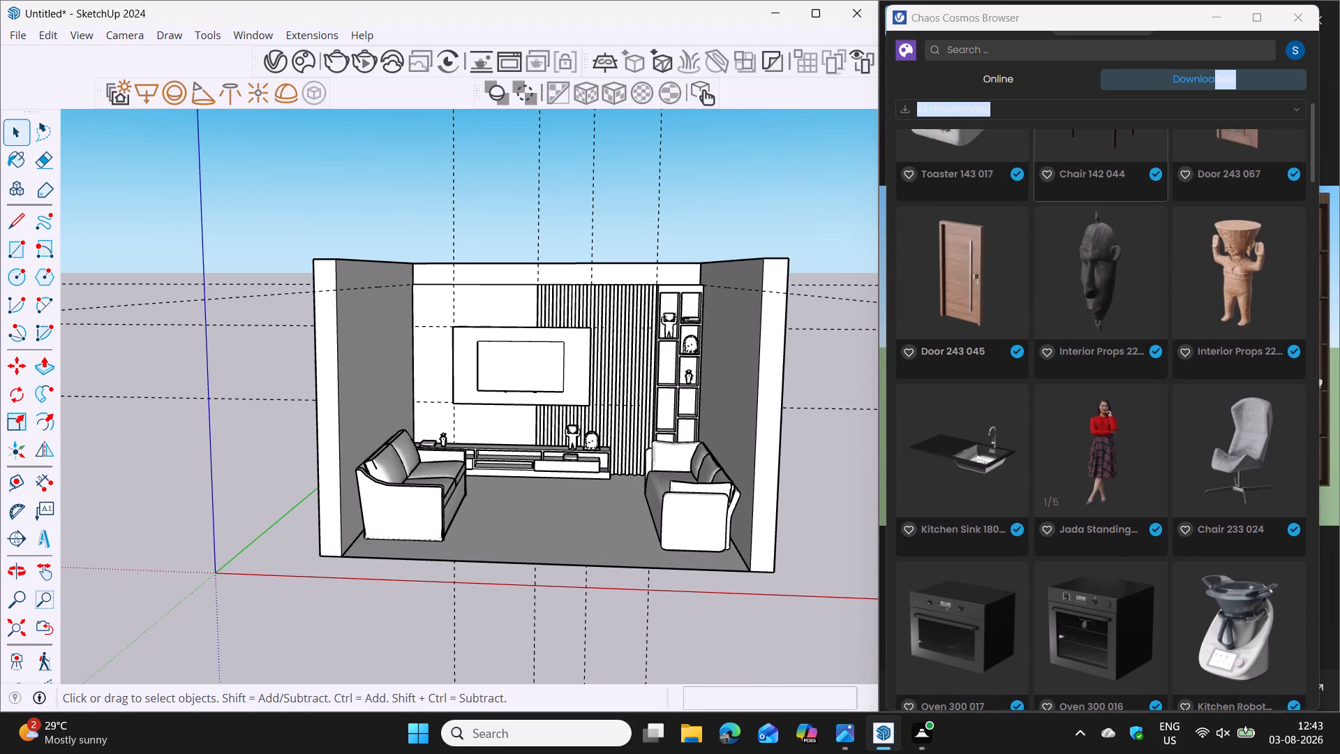
{"action": "left_click", "coordinate": [1114, 454]}
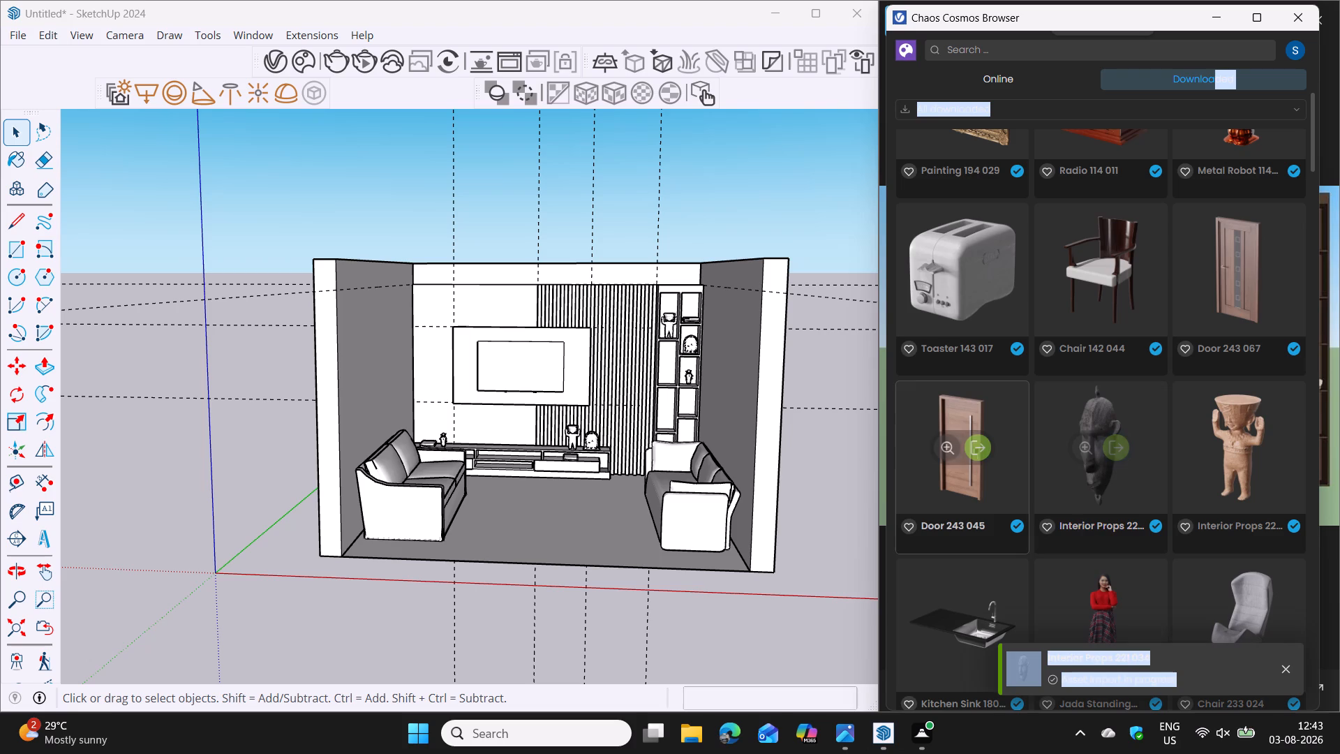
{"action": "scroll", "coordinate": [379, 368], "scroll_direction": "up", "scroll_amount": 6}
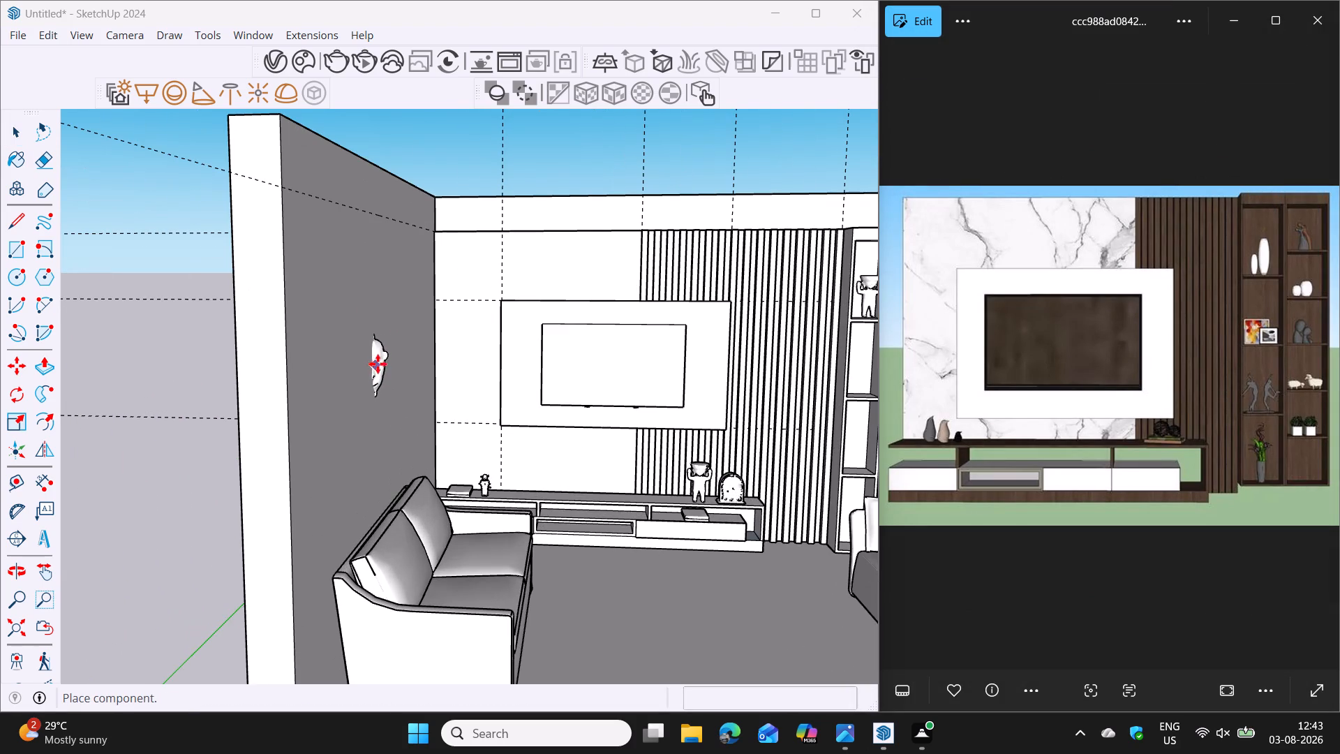
{"action": "left_click", "coordinate": [367, 359]}
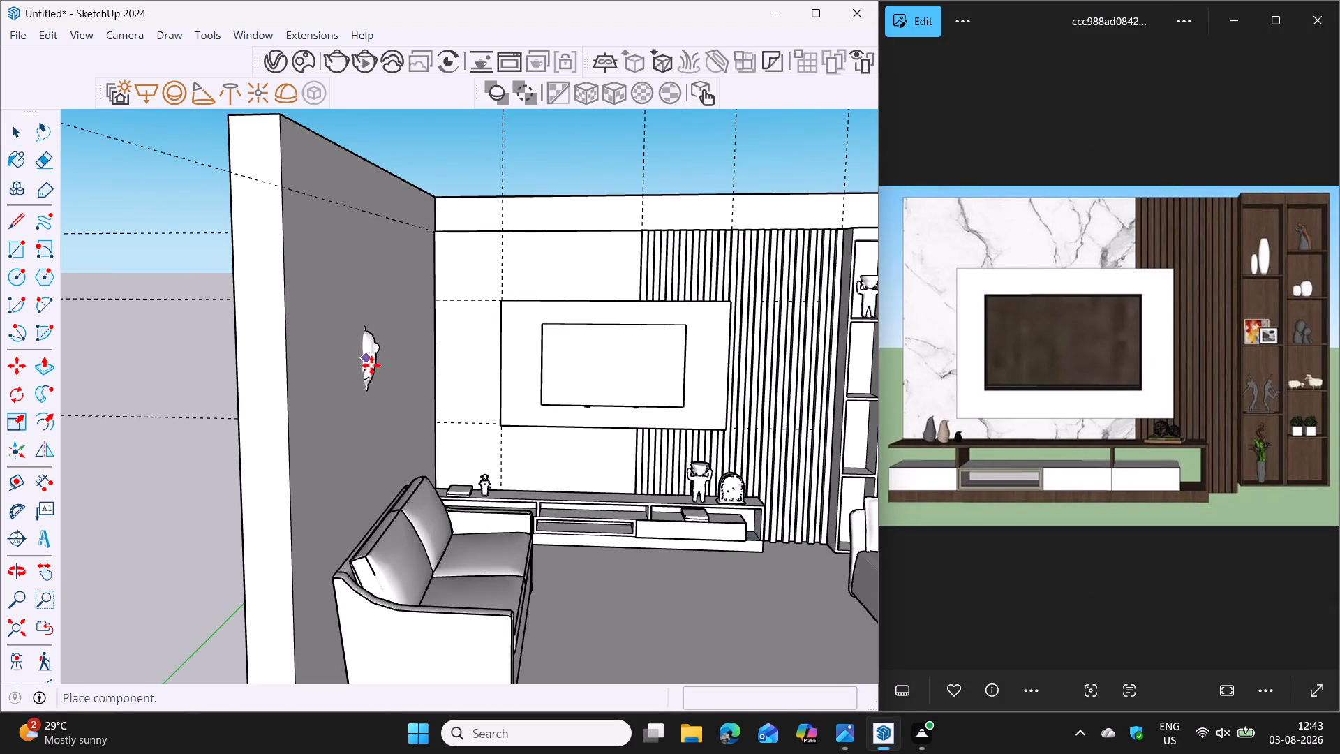
{"action": "scroll", "coordinate": [575, 443], "scroll_direction": "down", "scroll_amount": 3}
{"action": "key", "text": "Escape"}
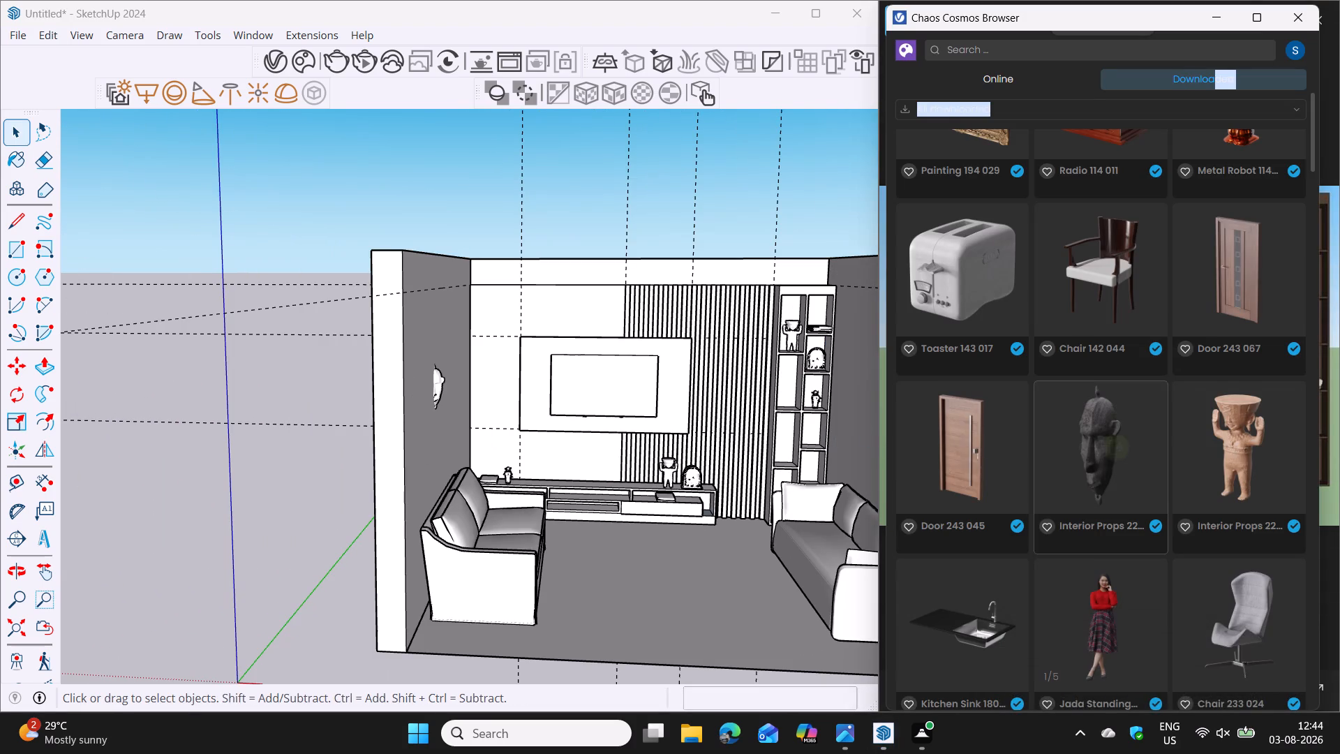
Import the downloaded Vase 193 006 and place one copy mid-length on the TV unit's countertop below the TV panel, and stop placing copies.
{"action": "scroll", "coordinate": [1172, 415], "scroll_direction": "down", "scroll_amount": 6}
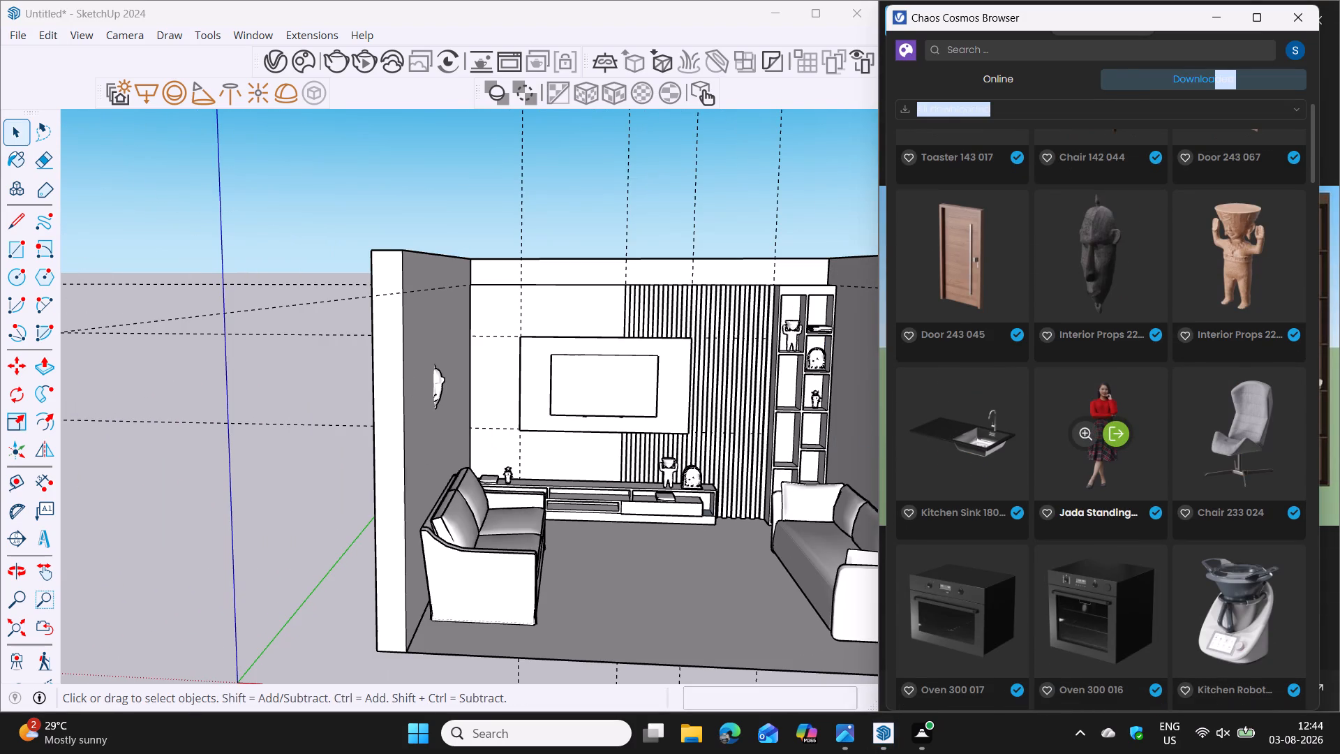
{"action": "scroll", "coordinate": [1141, 431], "scroll_direction": "down", "scroll_amount": 9}
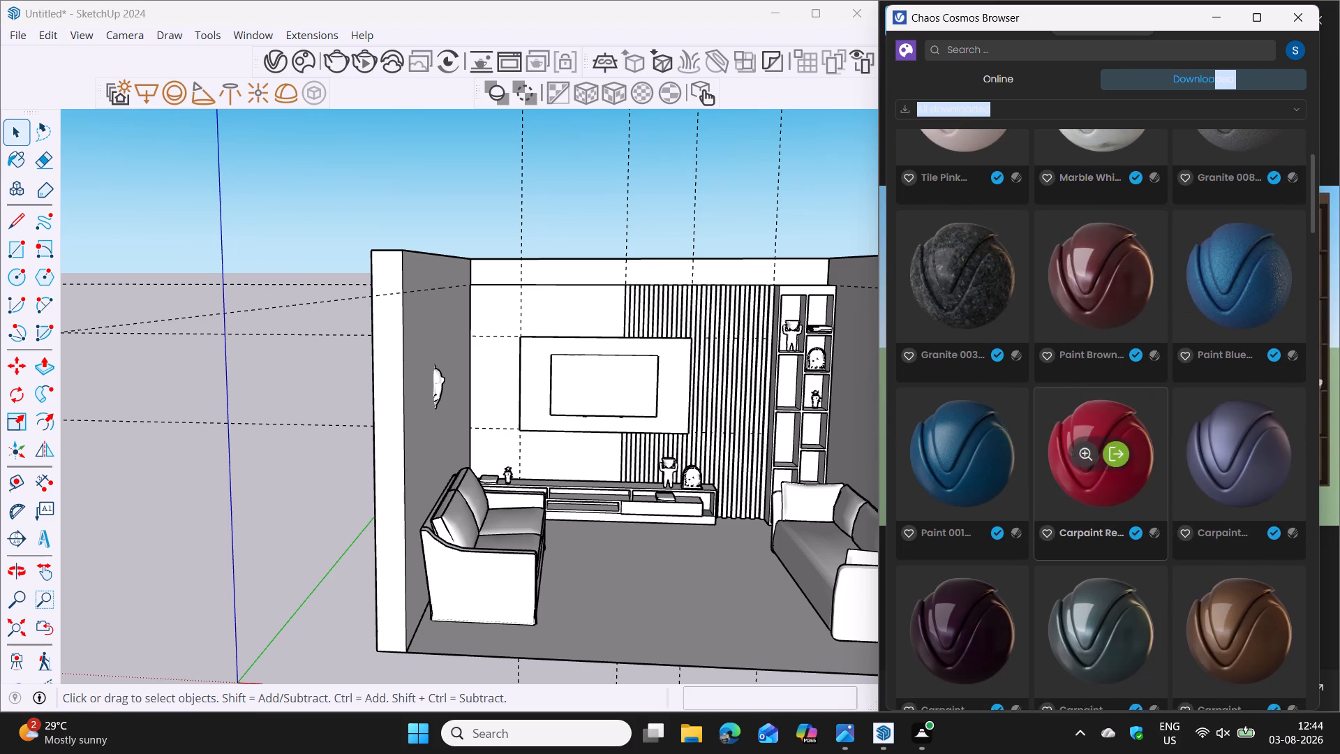
{"action": "scroll", "coordinate": [1154, 439], "scroll_direction": "down", "scroll_amount": 2}
{"action": "scroll", "coordinate": [1089, 449], "scroll_direction": "down", "scroll_amount": 3}
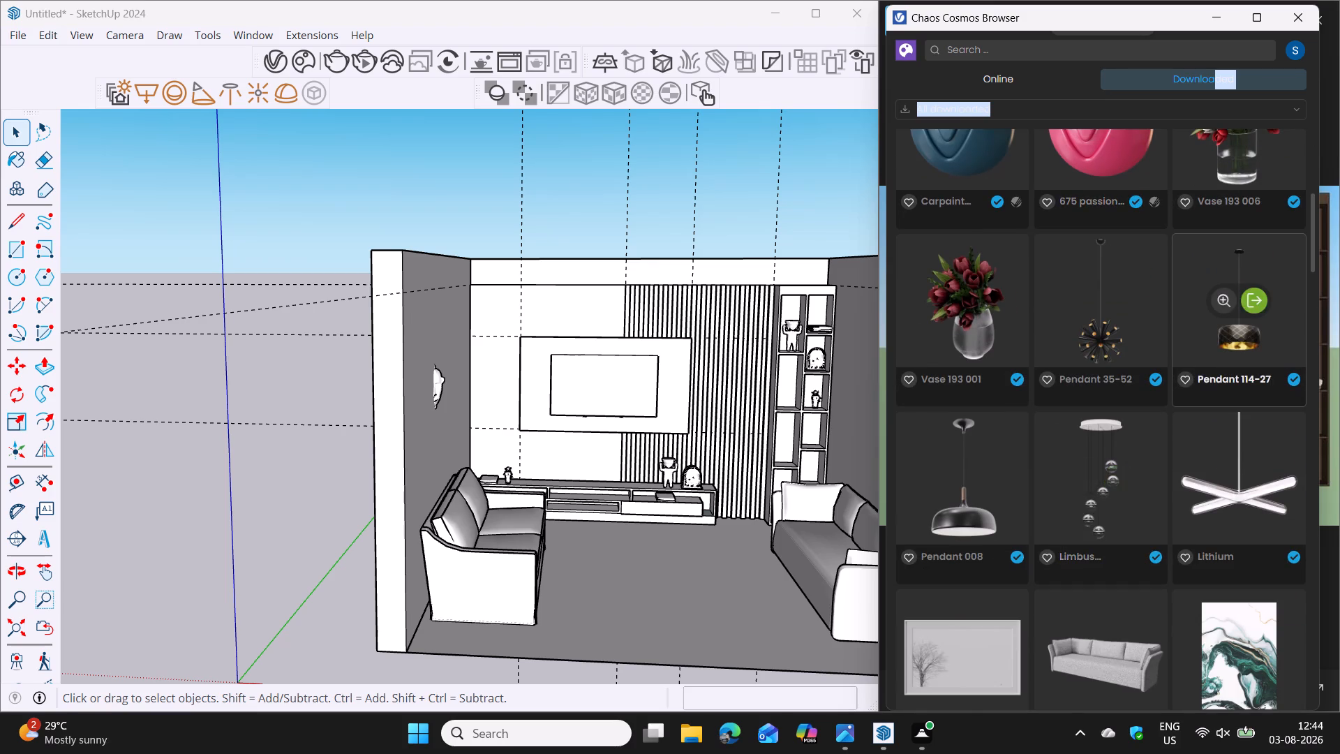
{"action": "scroll", "coordinate": [1198, 332], "scroll_direction": "up", "scroll_amount": 2}
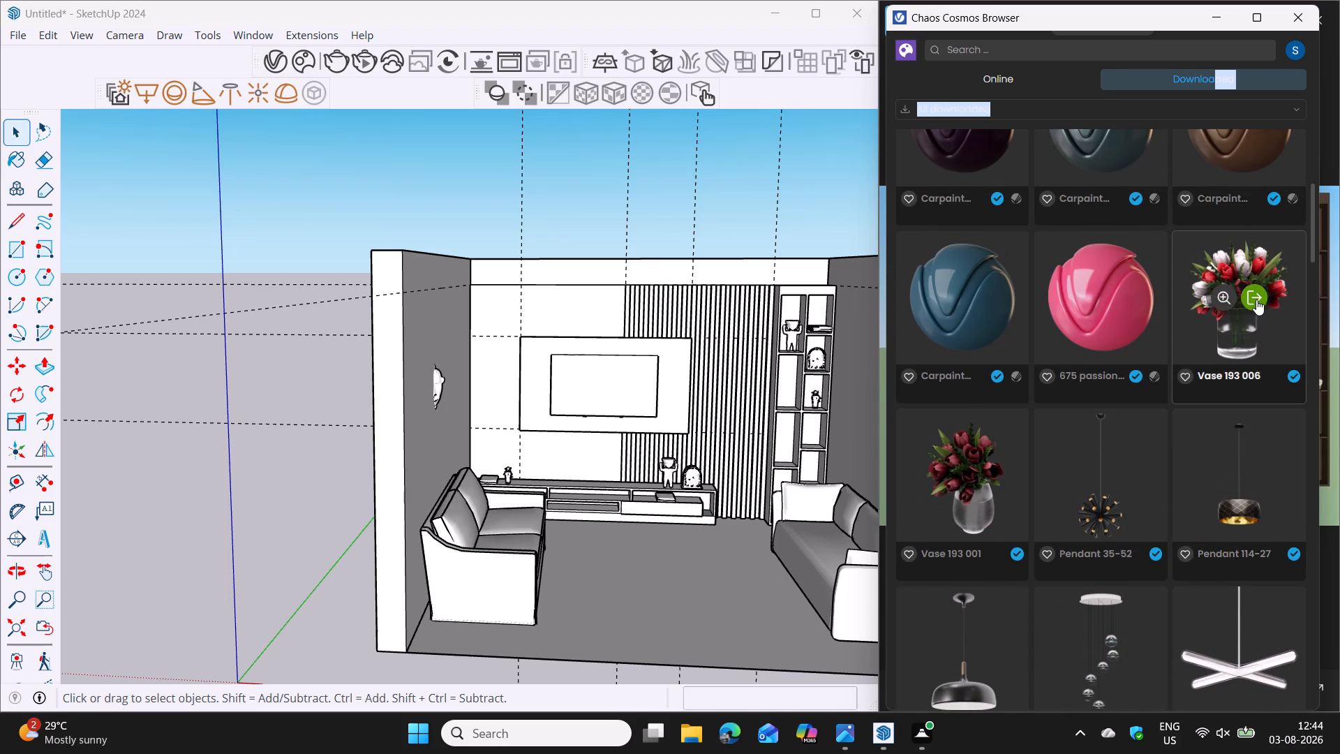
{"action": "left_click", "coordinate": [1256, 300]}
{"action": "scroll", "coordinate": [637, 498], "scroll_direction": "up", "scroll_amount": 3}
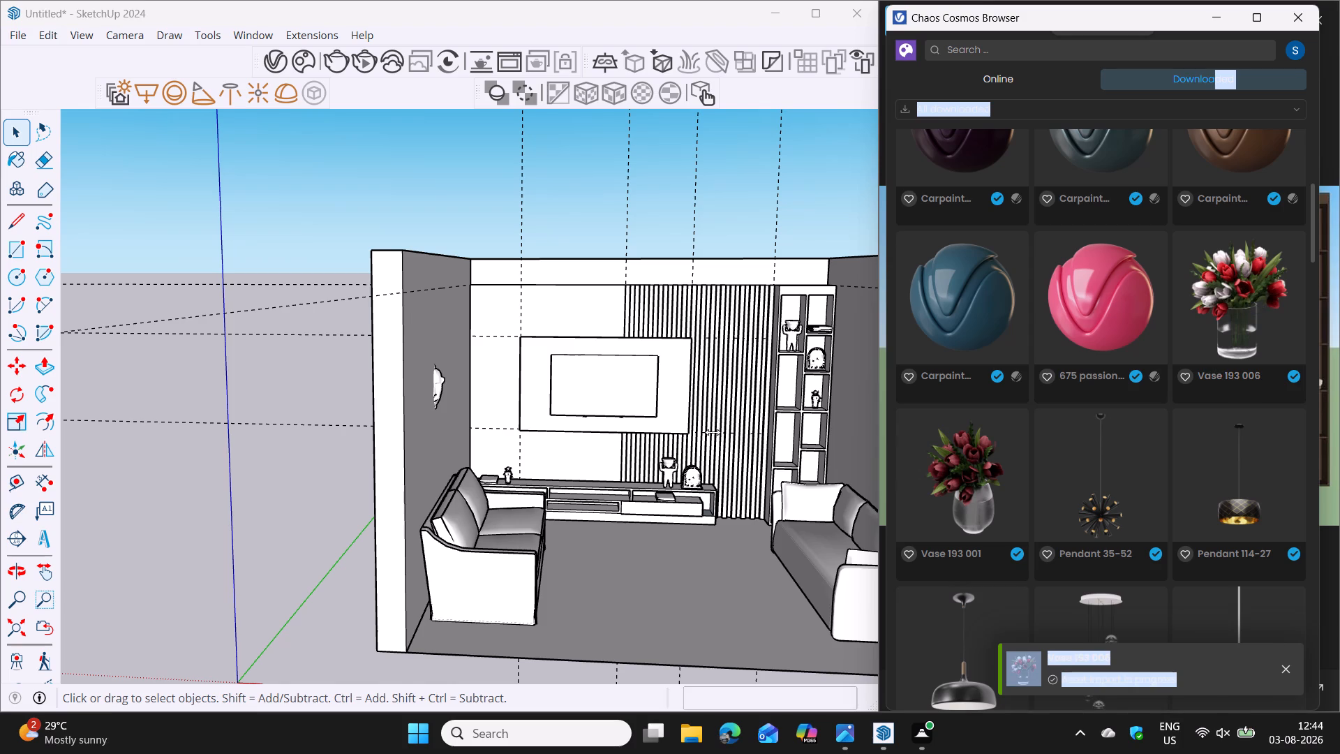
{"action": "scroll", "coordinate": [811, 406], "scroll_direction": "up", "scroll_amount": 3}
{"action": "middle_click_drag", "start_coordinate": [819, 382], "coordinate": [495, 482], "text": "shift"}
{"action": "scroll", "coordinate": [539, 470], "scroll_direction": "up", "scroll_amount": 6}
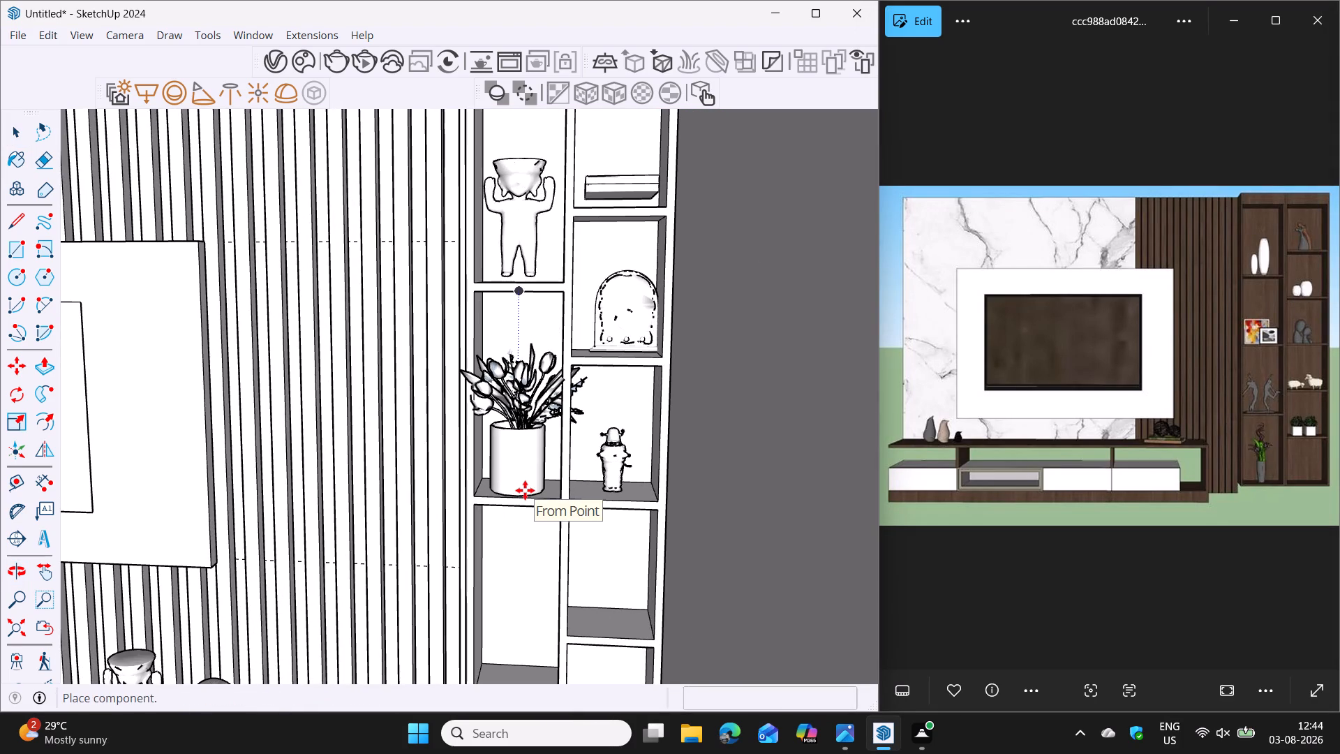
{"action": "scroll", "coordinate": [525, 490], "scroll_direction": "down", "scroll_amount": 7}
{"action": "middle_click_drag", "start_coordinate": [466, 505], "coordinate": [555, 415], "text": "shift"}
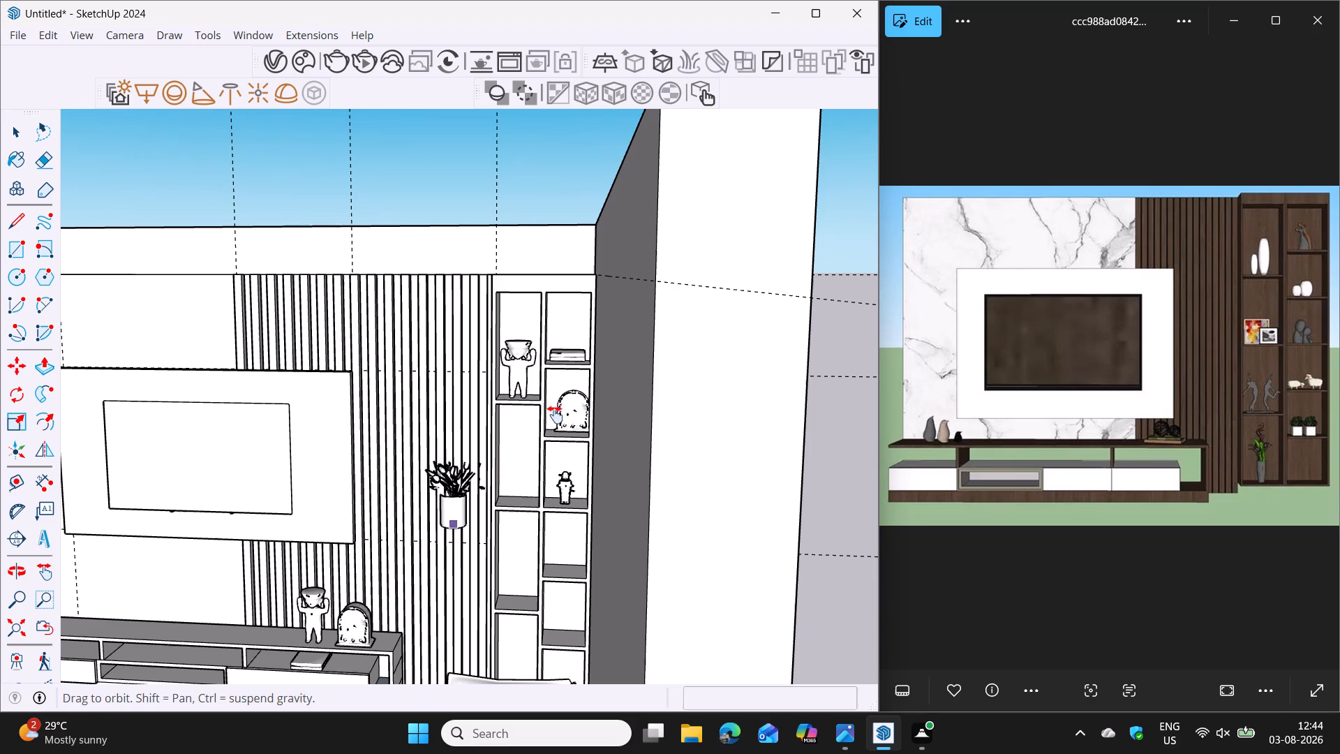
{"action": "middle_click_drag", "start_coordinate": [555, 415], "coordinate": [612, 362], "text": "shift"}
{"action": "scroll", "coordinate": [379, 455], "scroll_direction": "up", "scroll_amount": 3}
{"action": "scroll", "coordinate": [282, 494], "scroll_direction": "up", "scroll_amount": 2}
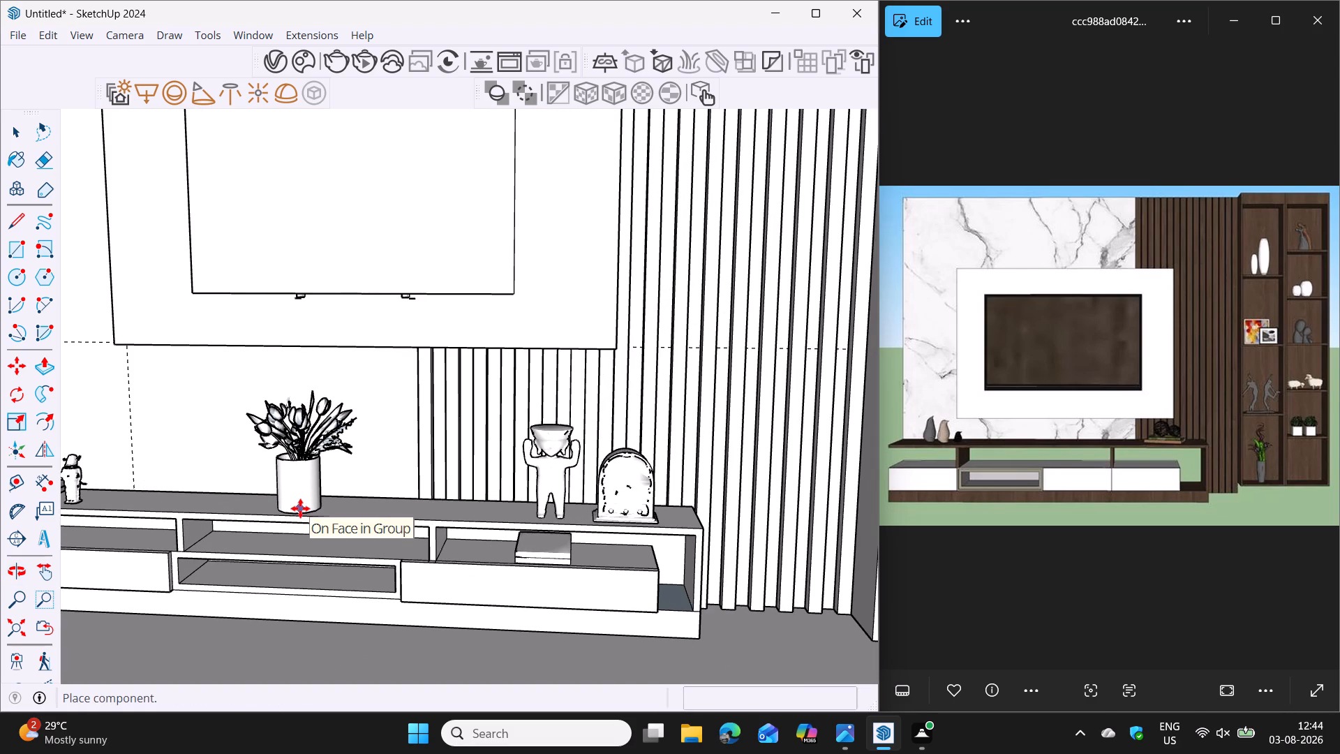
{"action": "left_click", "coordinate": [301, 505]}
{"action": "middle_click_drag", "start_coordinate": [378, 505], "coordinate": [464, 737]}
{"action": "middle_click_drag", "start_coordinate": [383, 507], "coordinate": [372, 475]}
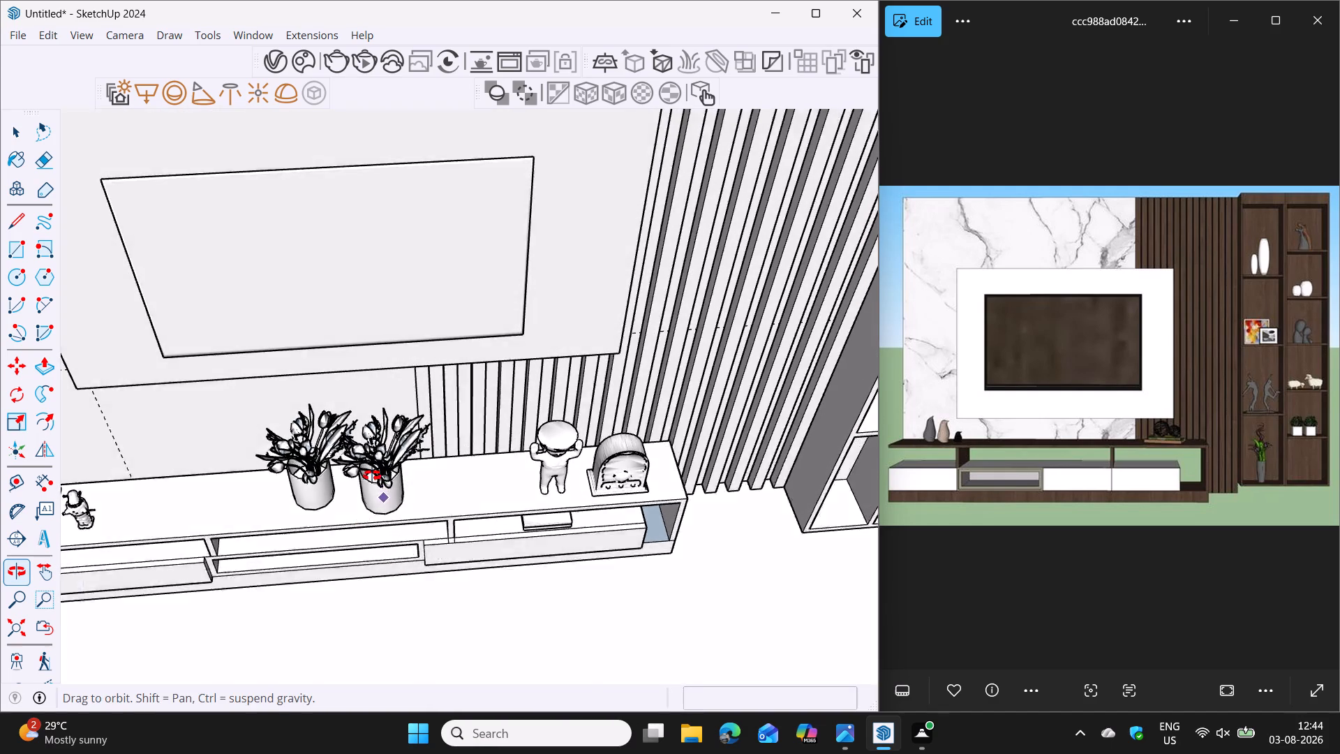
{"action": "middle_click_drag", "start_coordinate": [372, 475], "coordinate": [372, 459]}
{"action": "scroll", "coordinate": [489, 466], "scroll_direction": "down", "scroll_amount": 9}
{"action": "scroll", "coordinate": [466, 515], "scroll_direction": "up", "scroll_amount": 1}
{"action": "middle_click_drag", "start_coordinate": [466, 515], "coordinate": [405, 420]}
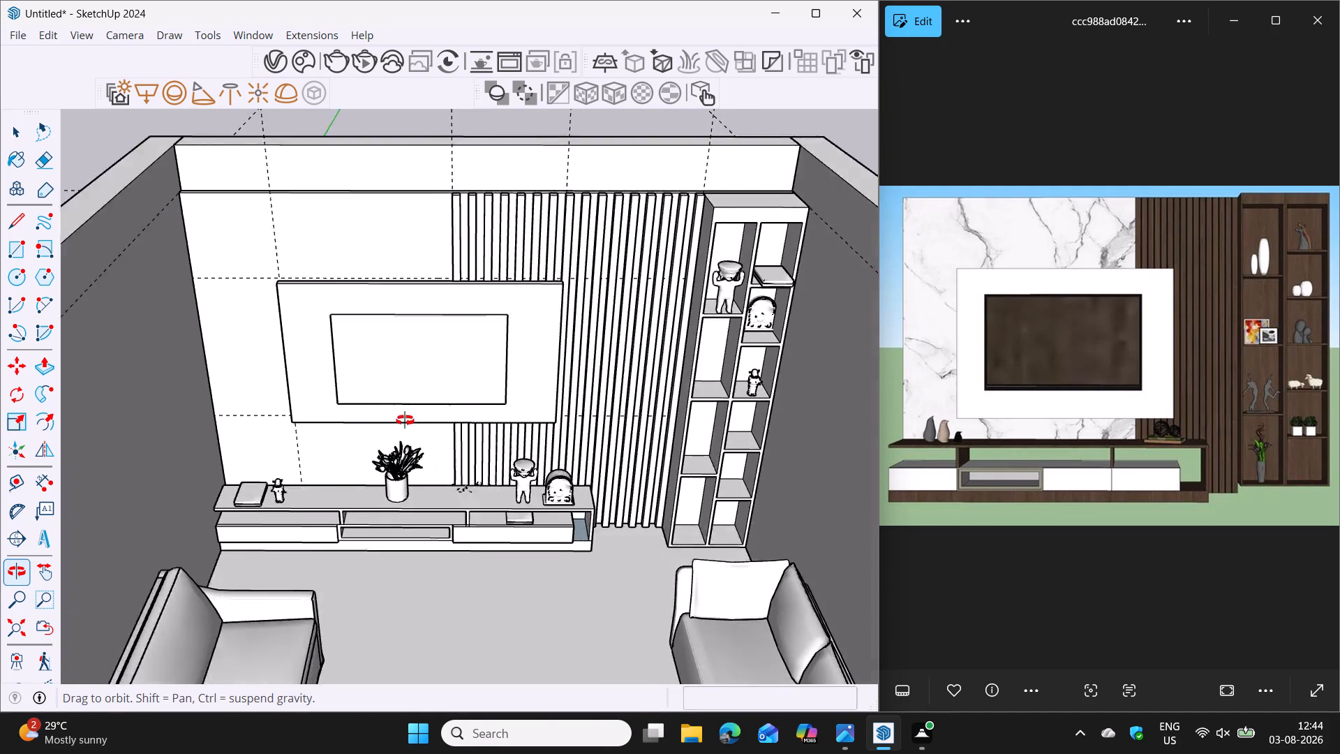
{"action": "middle_click_drag", "start_coordinate": [405, 420], "coordinate": [403, 411]}
{"action": "key", "text": "Escape"}
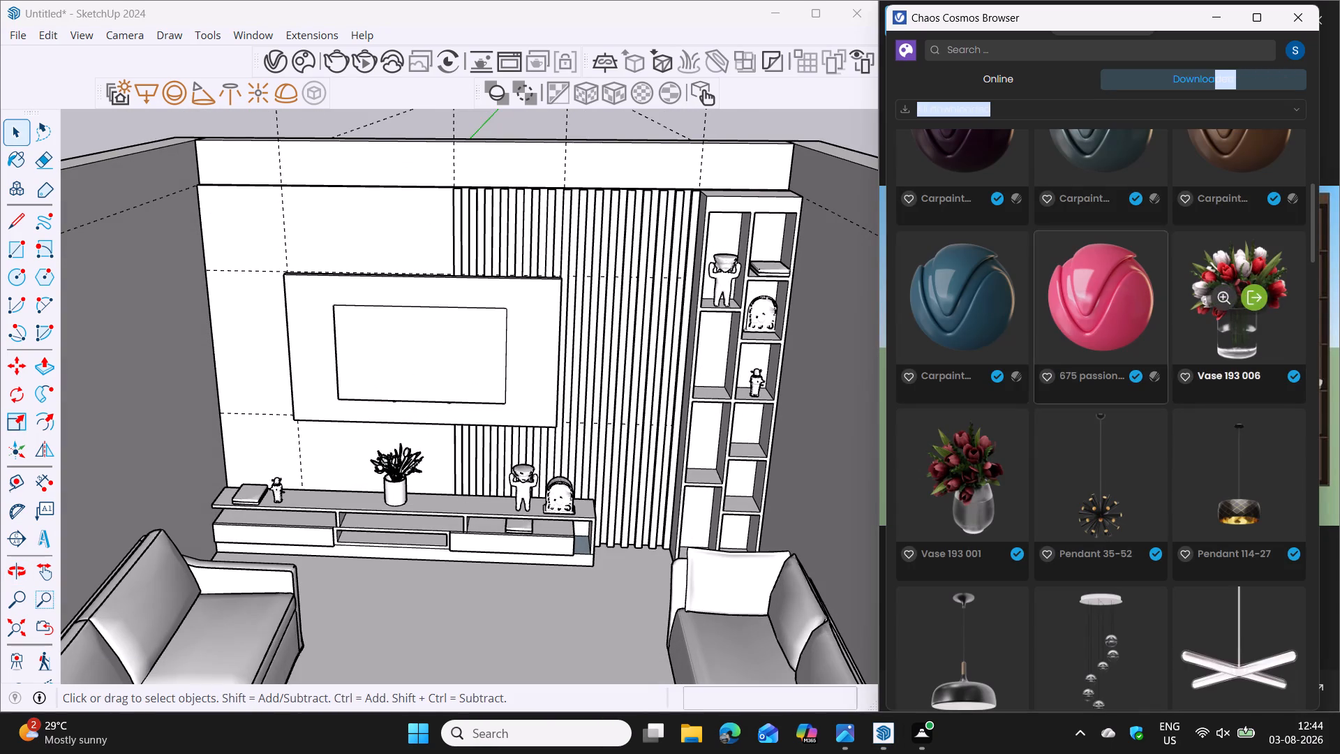
Import the downloaded Print Art 004 and place one copy outside the room, beyond the side wall nearest the display shelves, and stop placing copies.
{"action": "scroll", "coordinate": [1054, 438], "scroll_direction": "down", "scroll_amount": 4}
{"action": "scroll", "coordinate": [1122, 436], "scroll_direction": "down", "scroll_amount": 2}
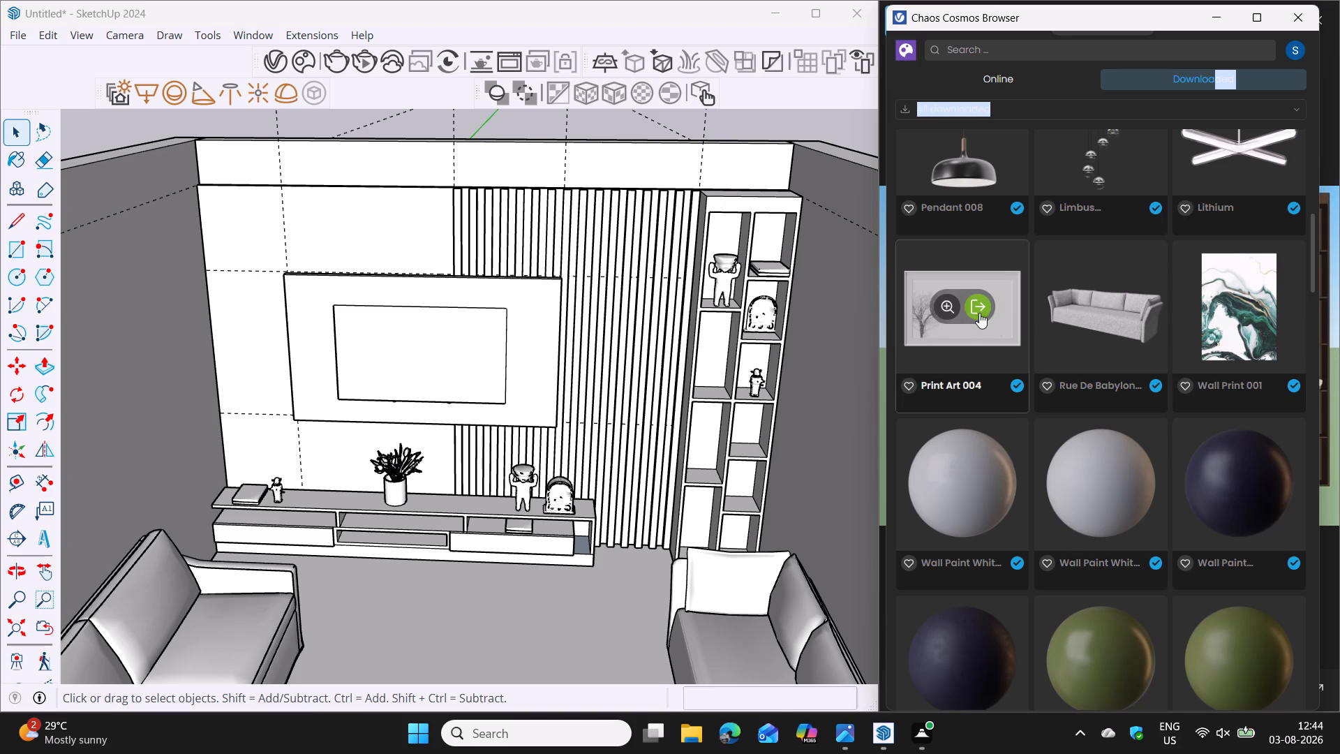
{"action": "left_click", "coordinate": [981, 311]}
{"action": "scroll", "coordinate": [697, 399], "scroll_direction": "down", "scroll_amount": 5}
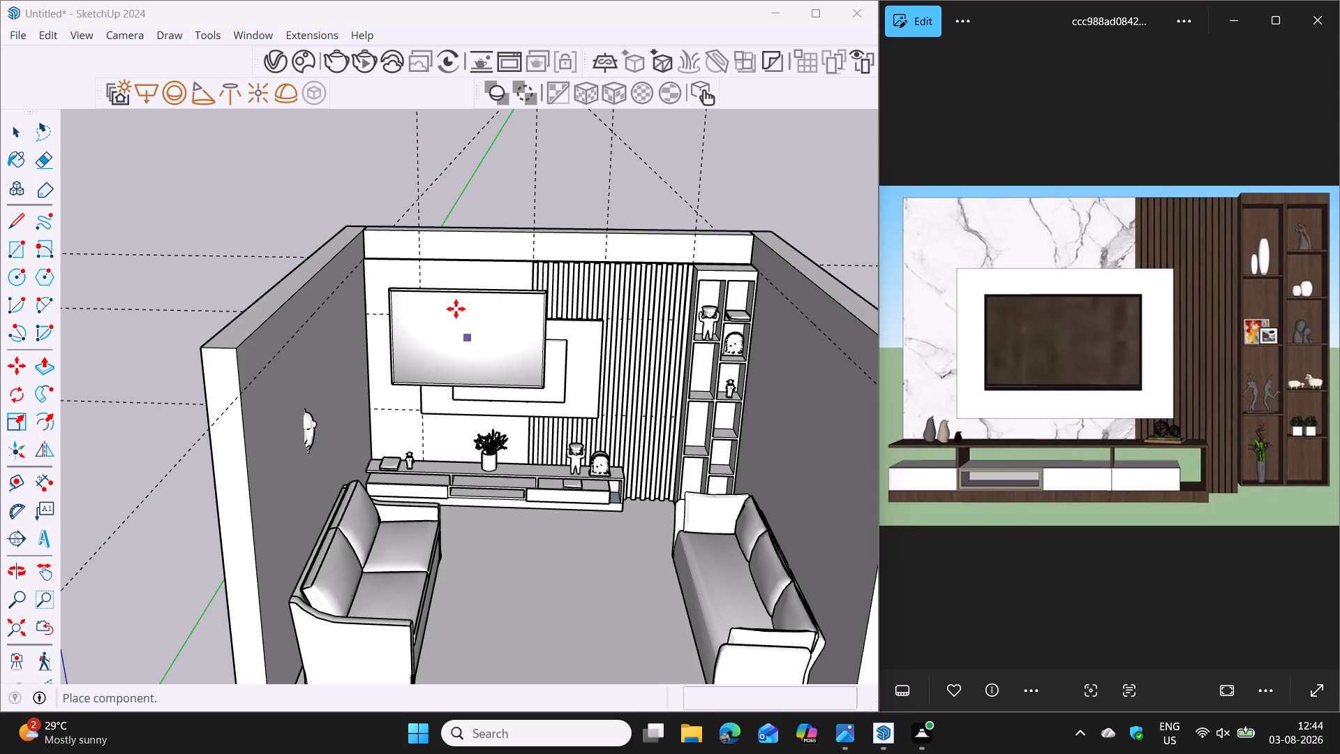
{"action": "key", "text": "Escape"}
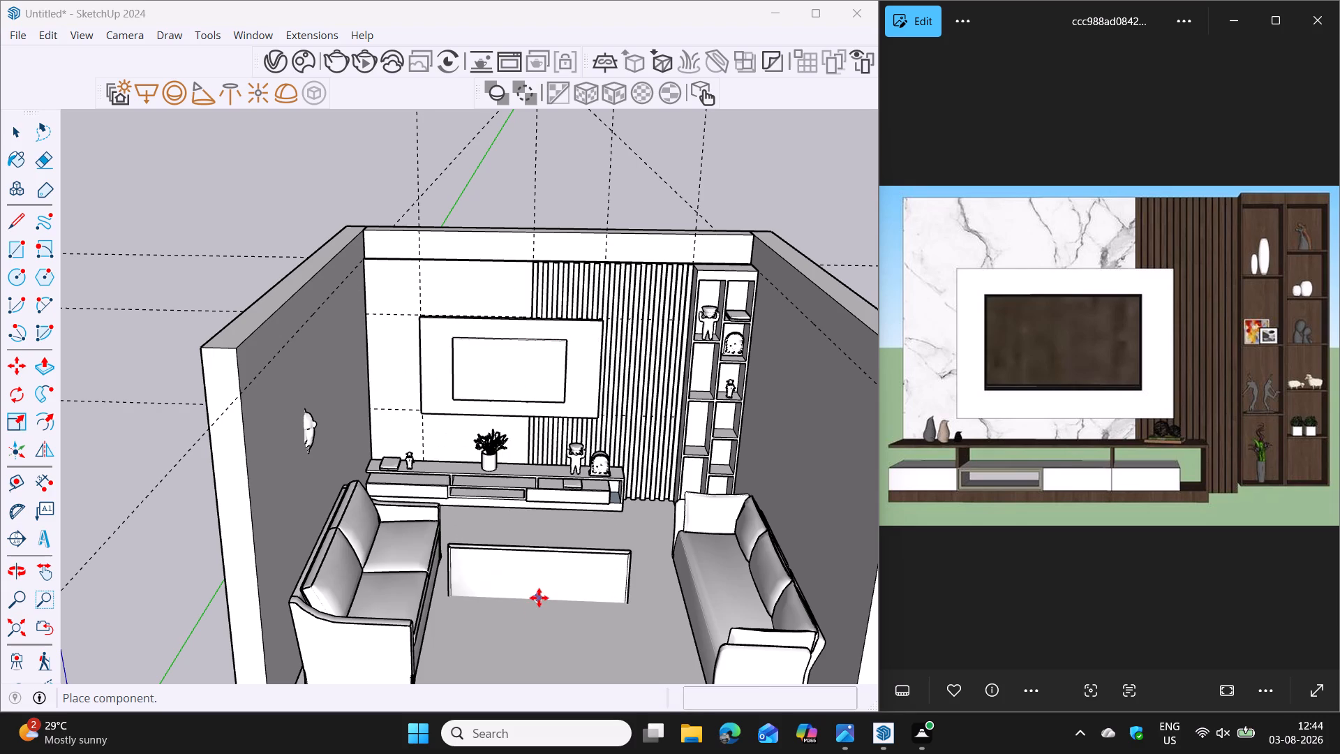
{"action": "scroll", "coordinate": [539, 598], "scroll_direction": "down", "scroll_amount": 4}
{"action": "middle_click_drag", "start_coordinate": [540, 579], "coordinate": [472, 450], "text": "shift"}
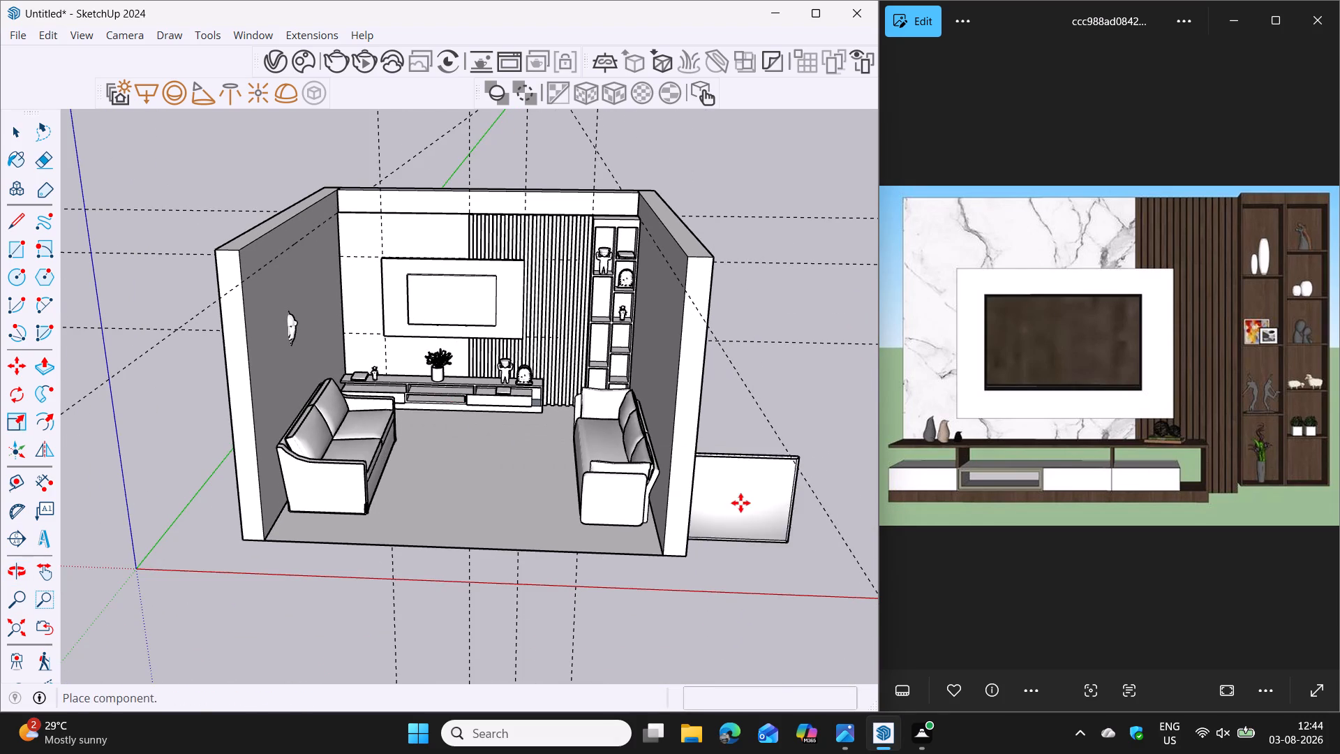
{"action": "left_click", "coordinate": [835, 468]}
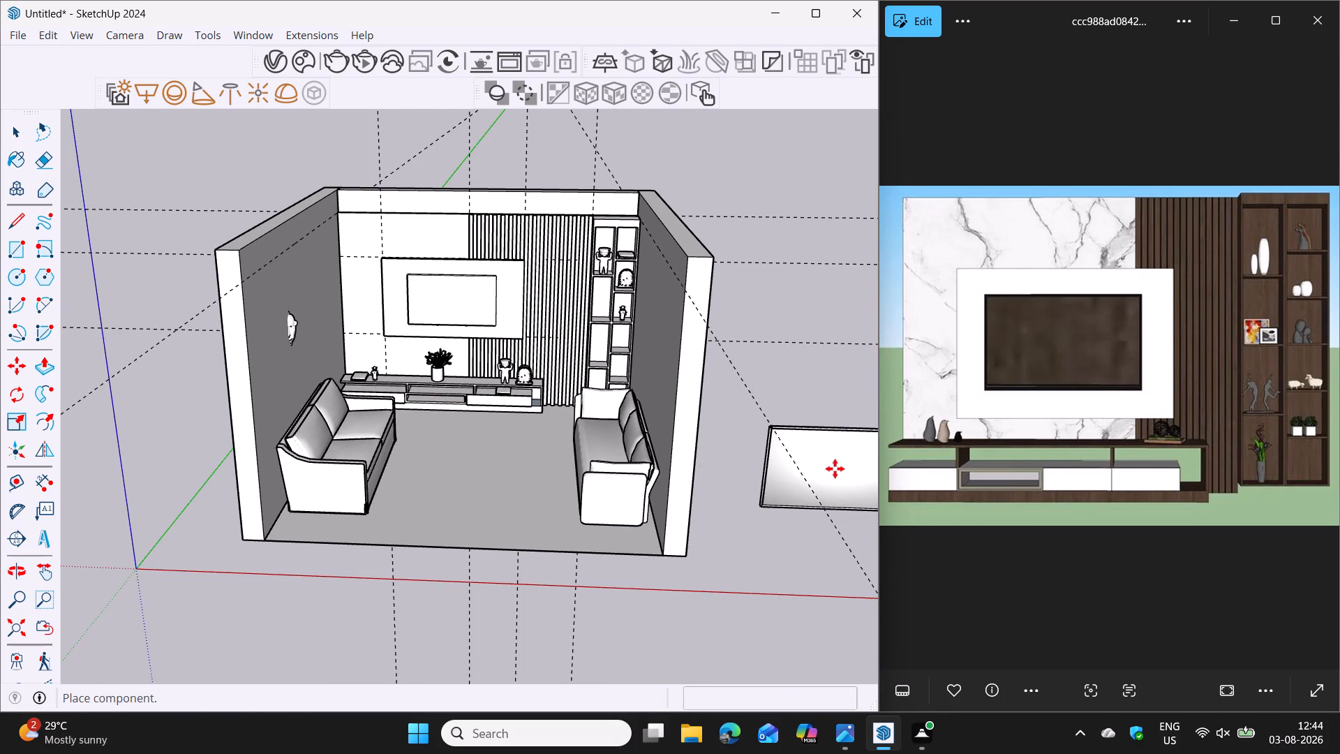
{"action": "key", "text": "Escape"}
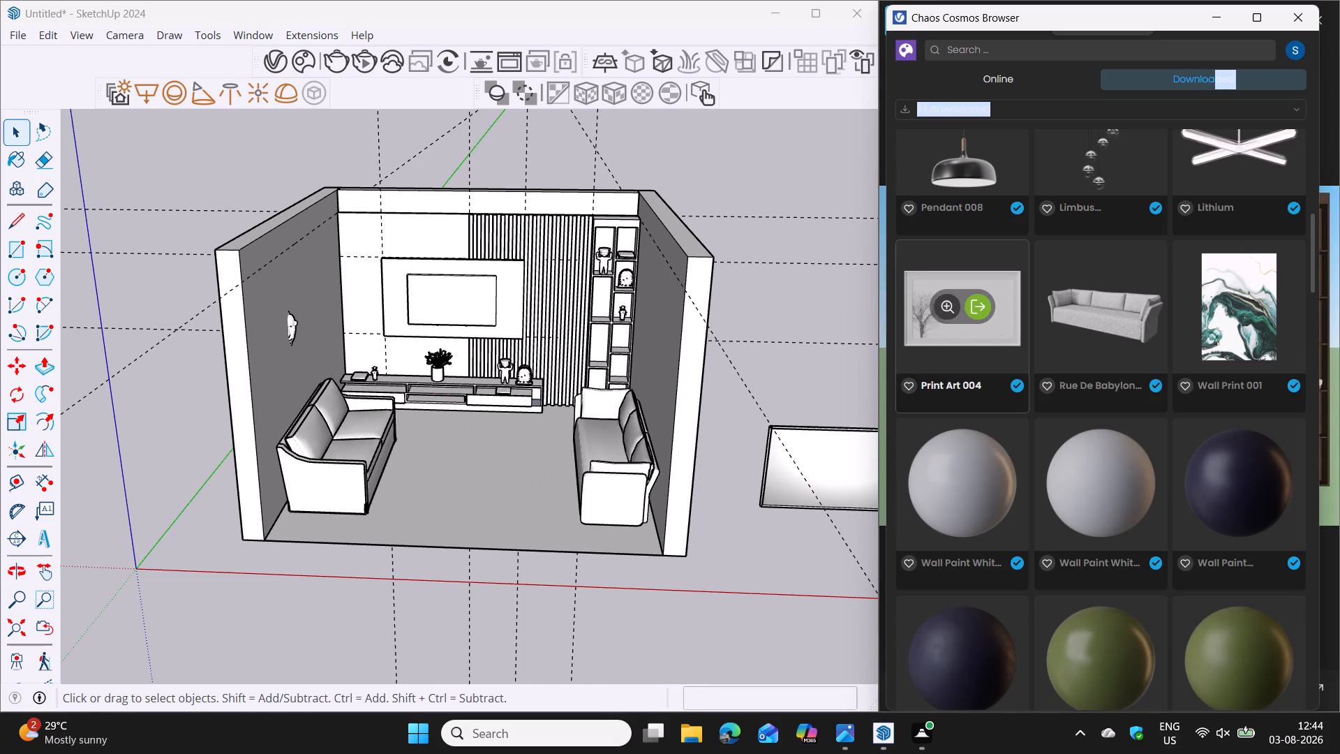
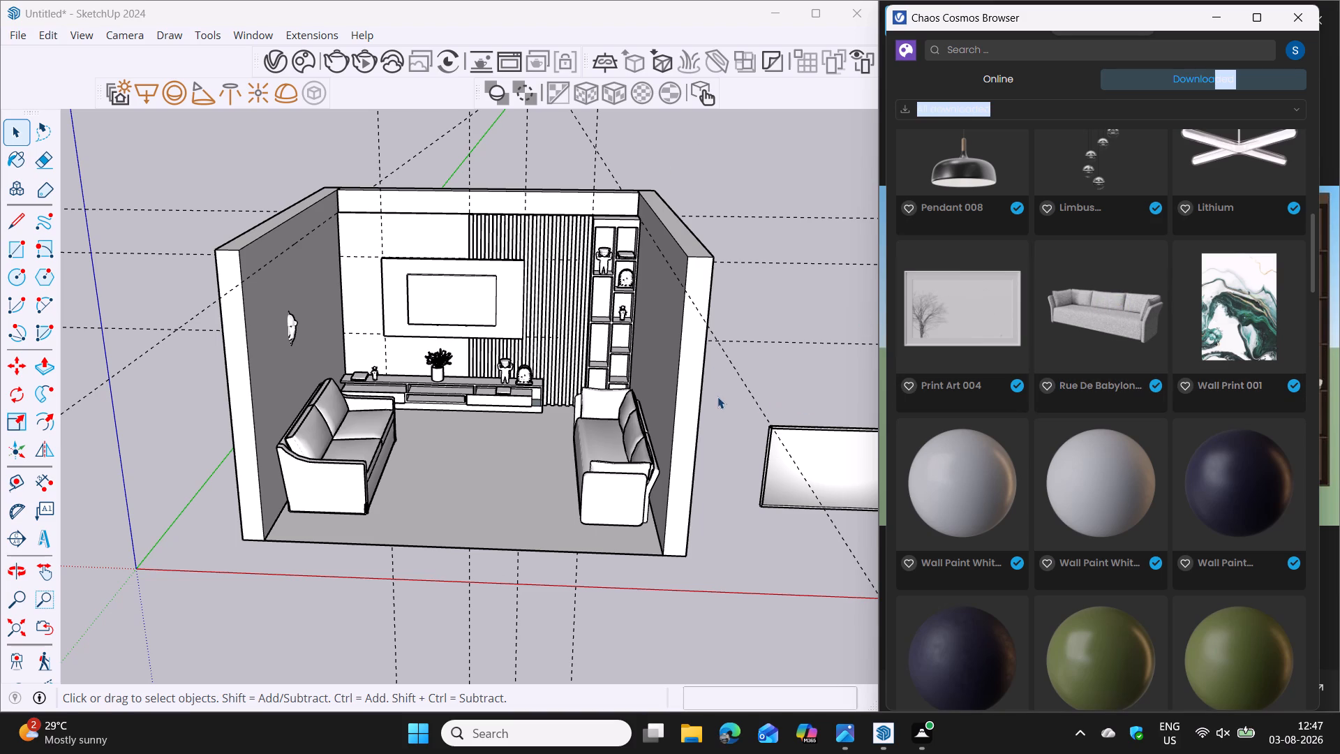
Find the Vase Bamboo asset among the downloaded Cosmos models and import it into the scene.
{"action": "middle_click_drag", "start_coordinate": [712, 395], "coordinate": [613, 425]}
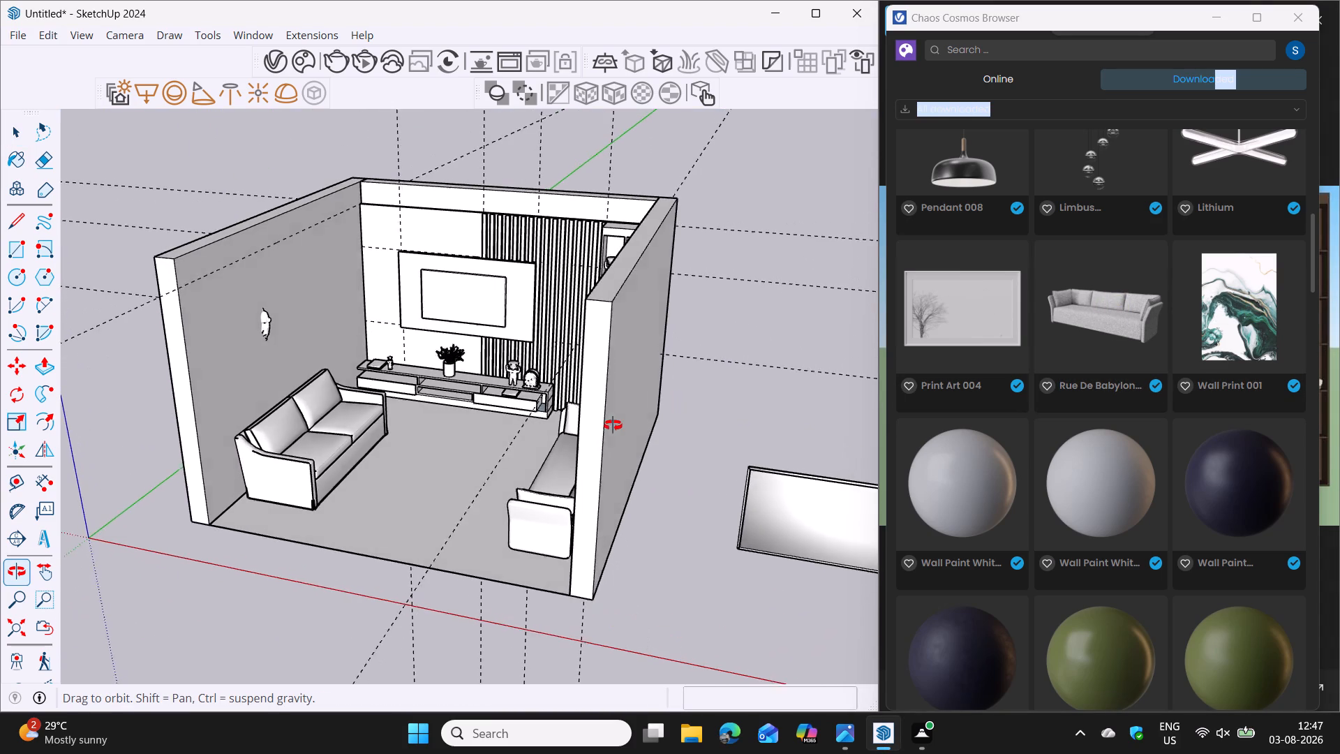
{"action": "middle_click_drag", "start_coordinate": [613, 425], "coordinate": [742, 385]}
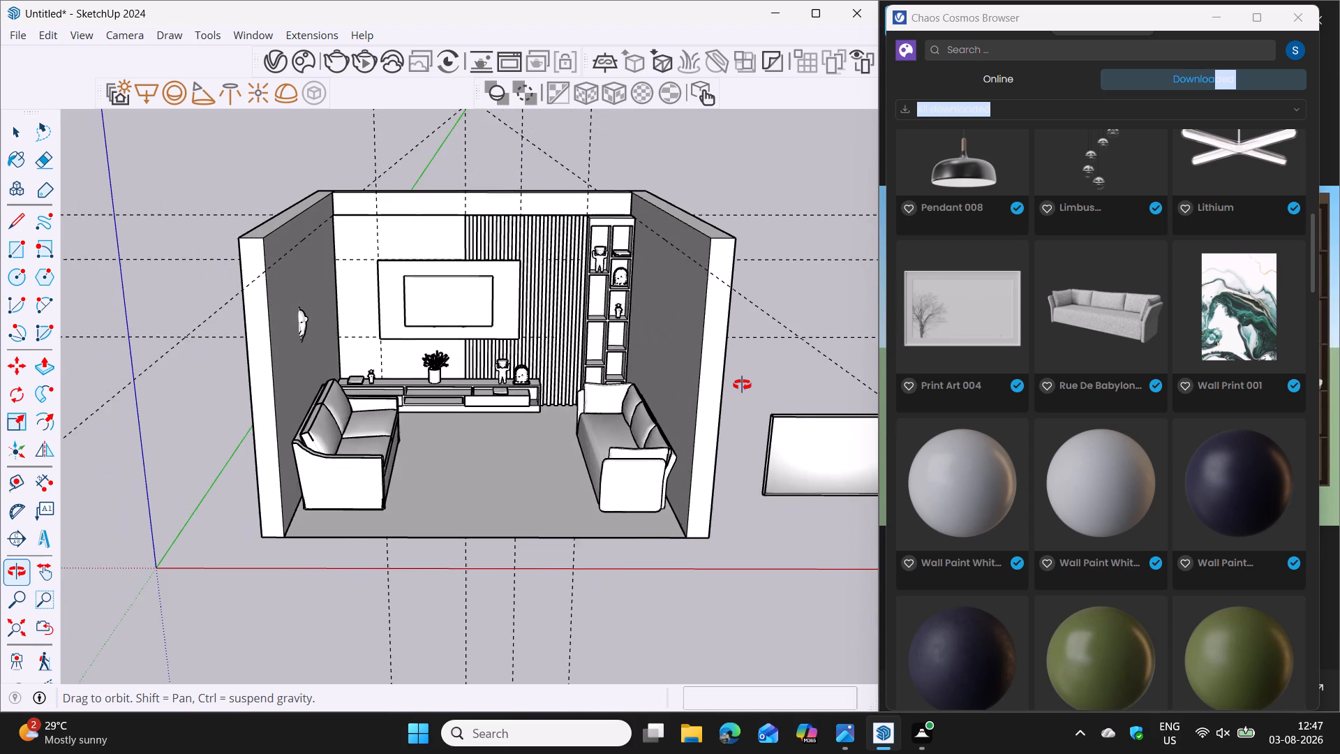
{"action": "middle_click_drag", "start_coordinate": [742, 385], "coordinate": [732, 383]}
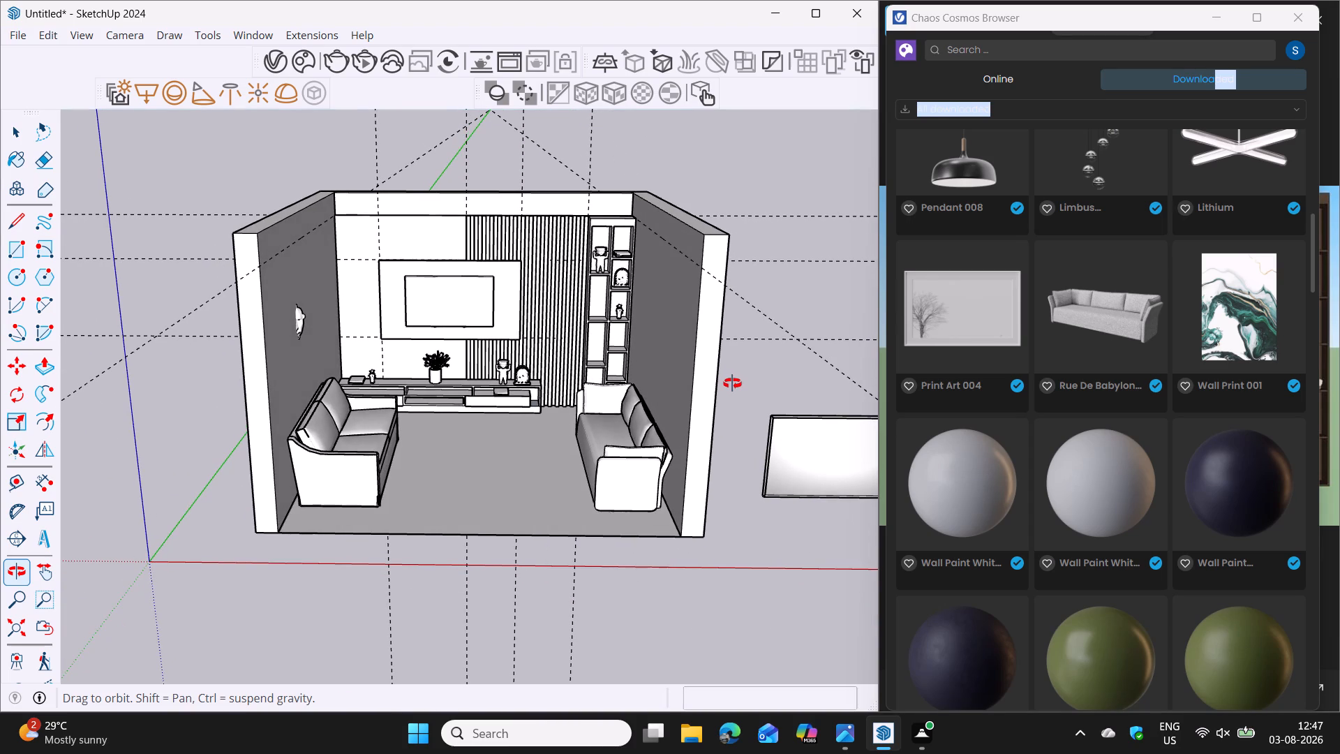
{"action": "middle_click_drag", "start_coordinate": [732, 383], "coordinate": [729, 383]}
{"action": "scroll", "coordinate": [1140, 392], "scroll_direction": "down", "scroll_amount": 4}
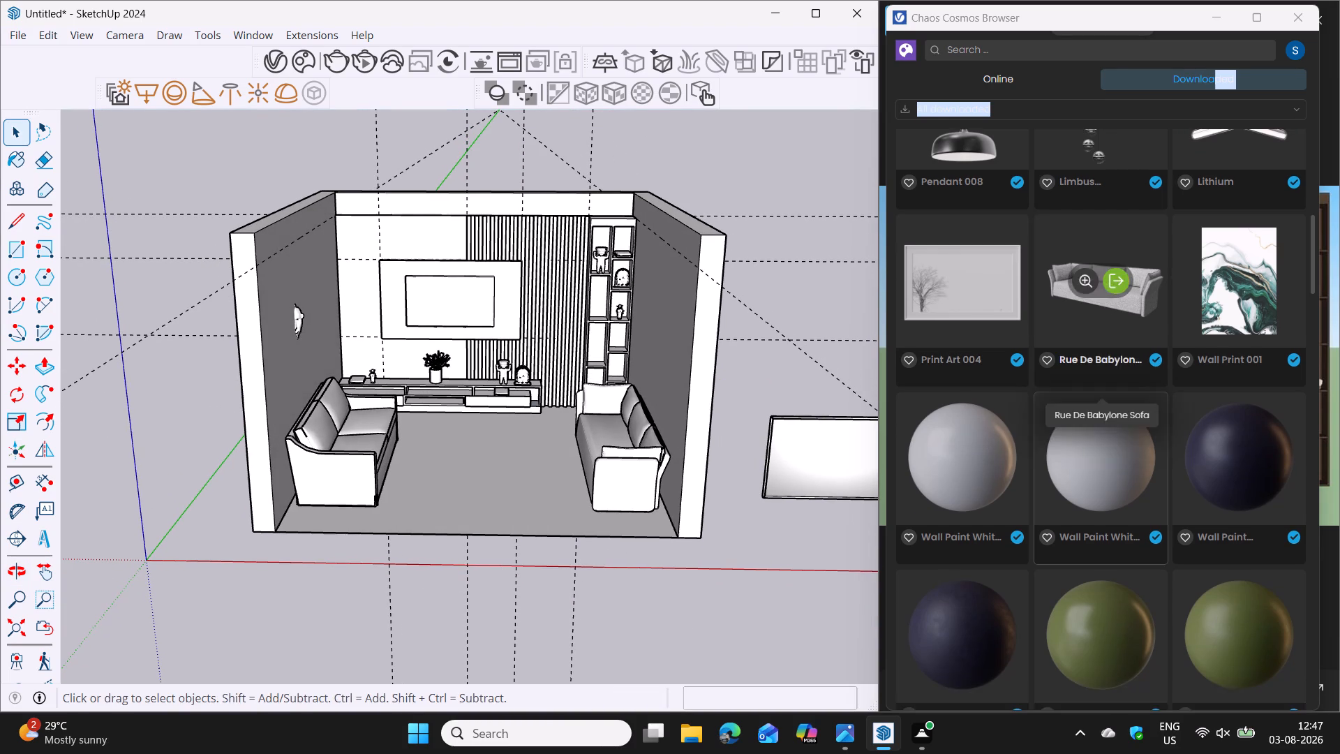
{"action": "scroll", "coordinate": [1155, 411], "scroll_direction": "down", "scroll_amount": 2}
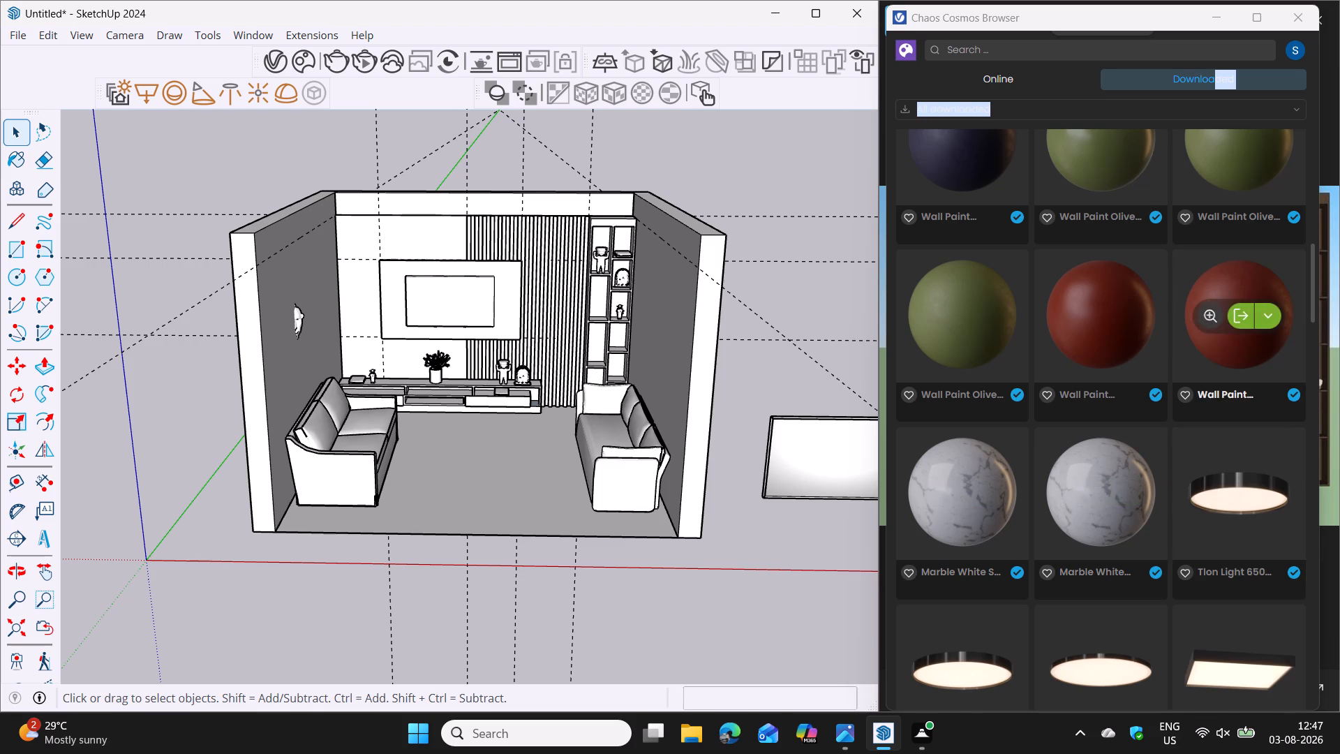
{"action": "scroll", "coordinate": [1141, 463], "scroll_direction": "down", "scroll_amount": 3}
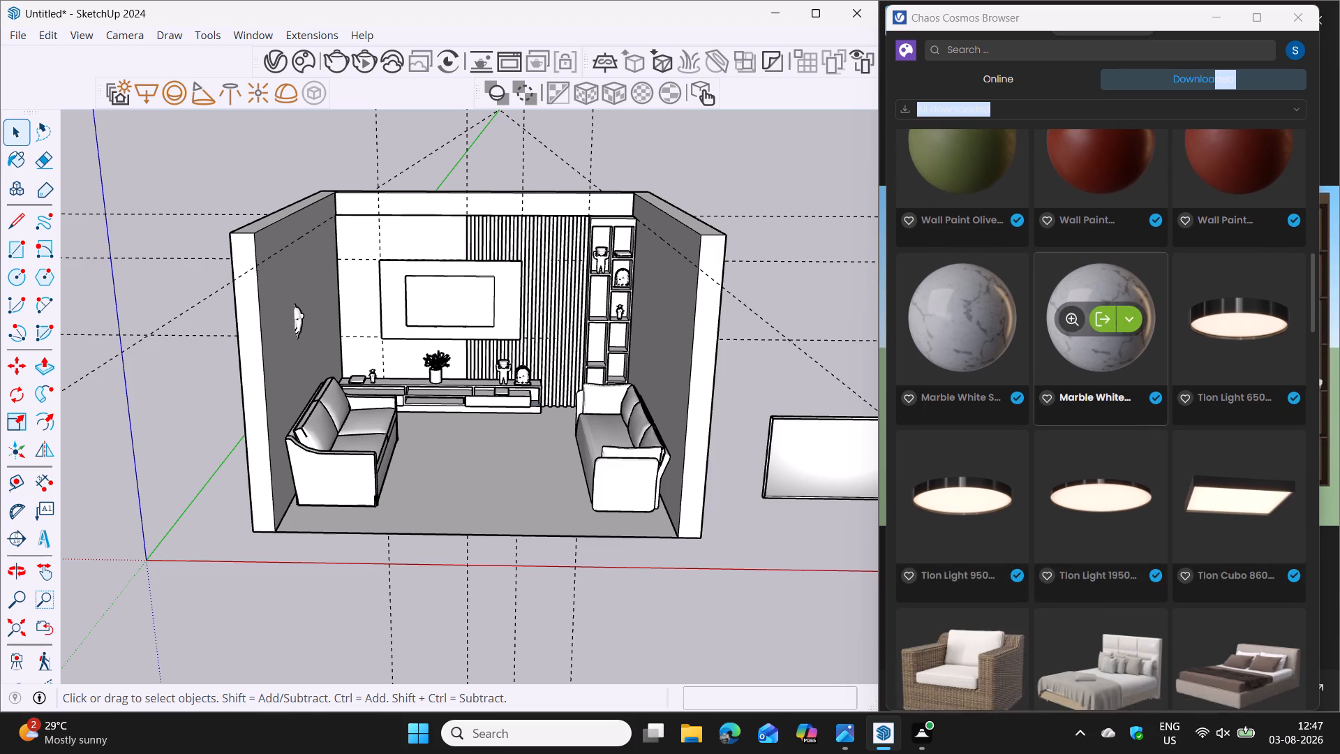
{"action": "scroll", "coordinate": [1141, 463], "scroll_direction": "down", "scroll_amount": 3}
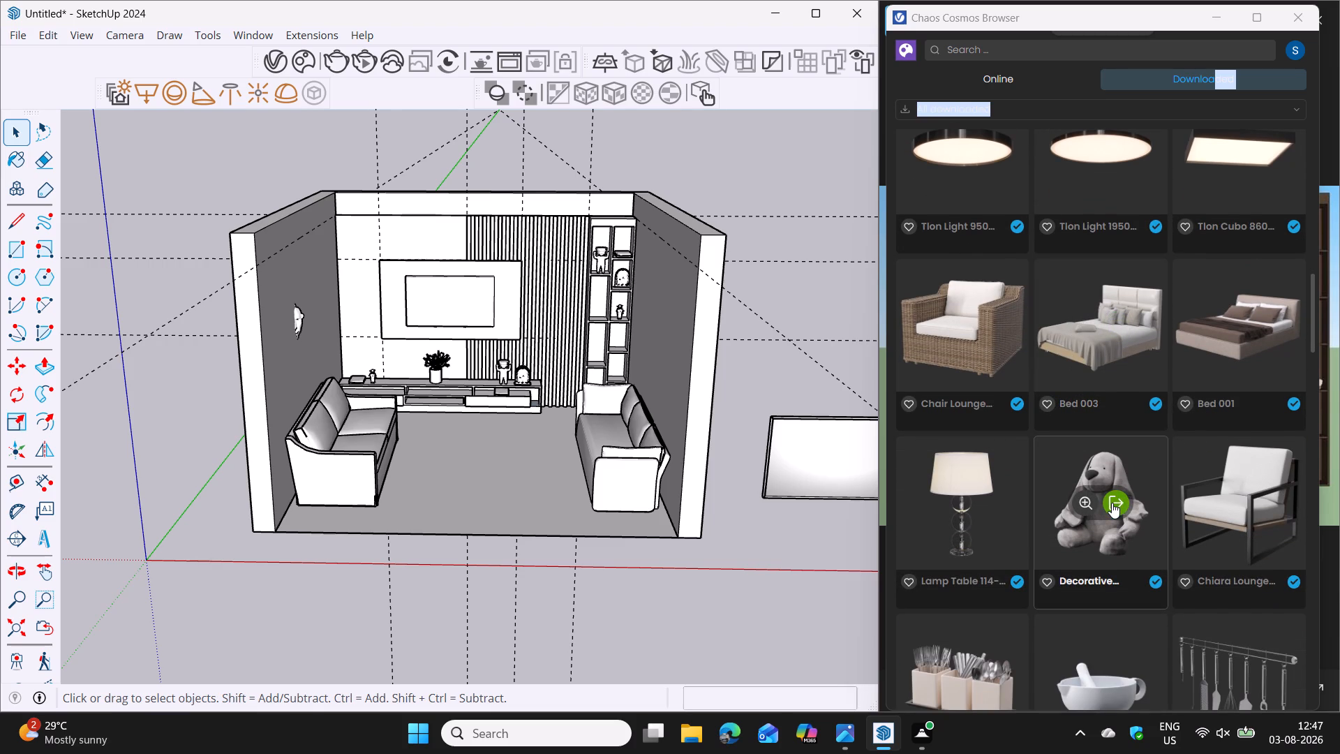
{"action": "scroll", "coordinate": [1169, 485], "scroll_direction": "down", "scroll_amount": 2}
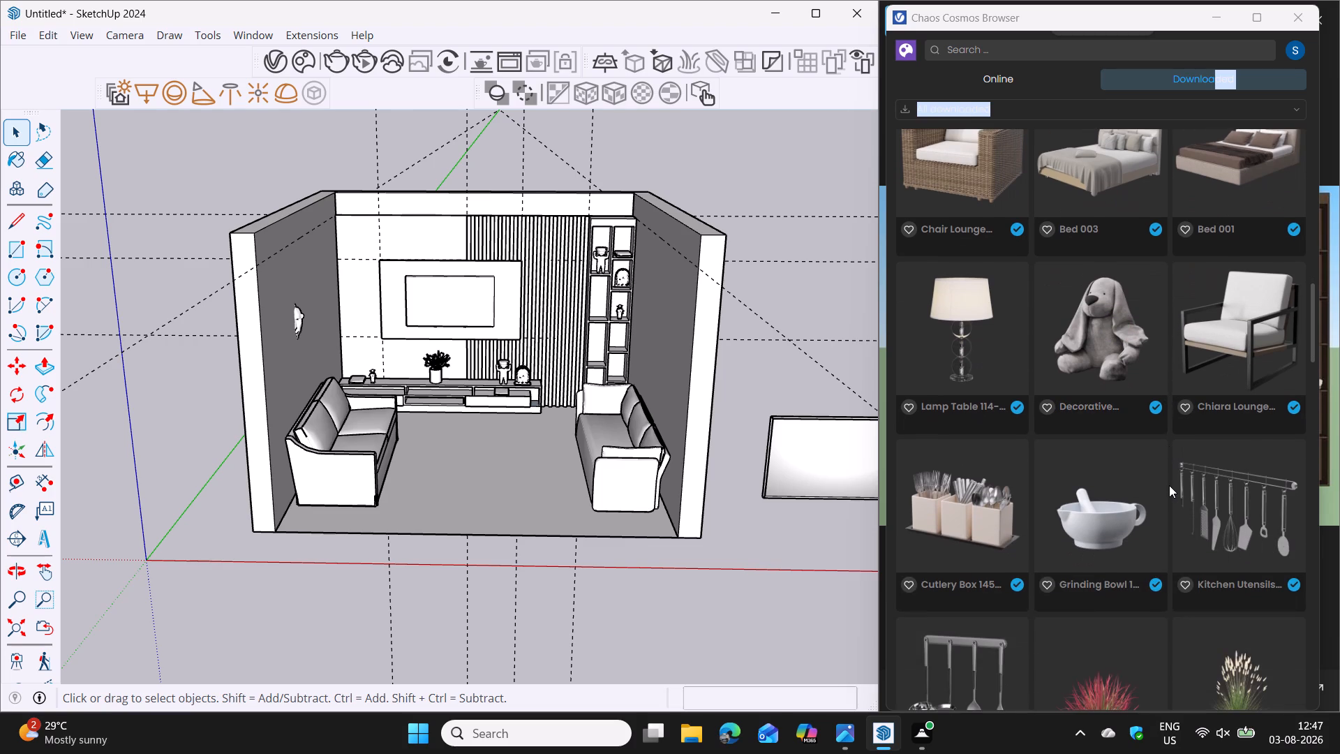
{"action": "scroll", "coordinate": [1169, 485], "scroll_direction": "down", "scroll_amount": 4}
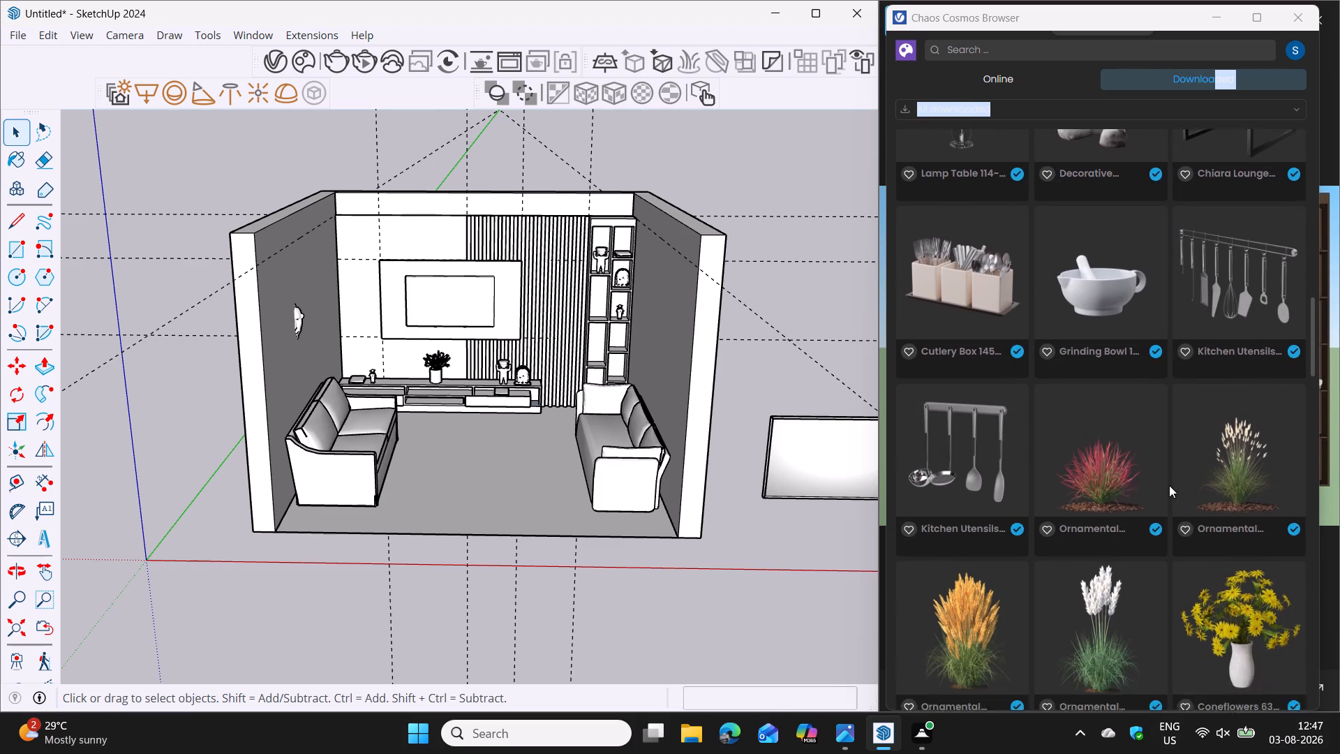
{"action": "scroll", "coordinate": [1169, 485], "scroll_direction": "down", "scroll_amount": 2}
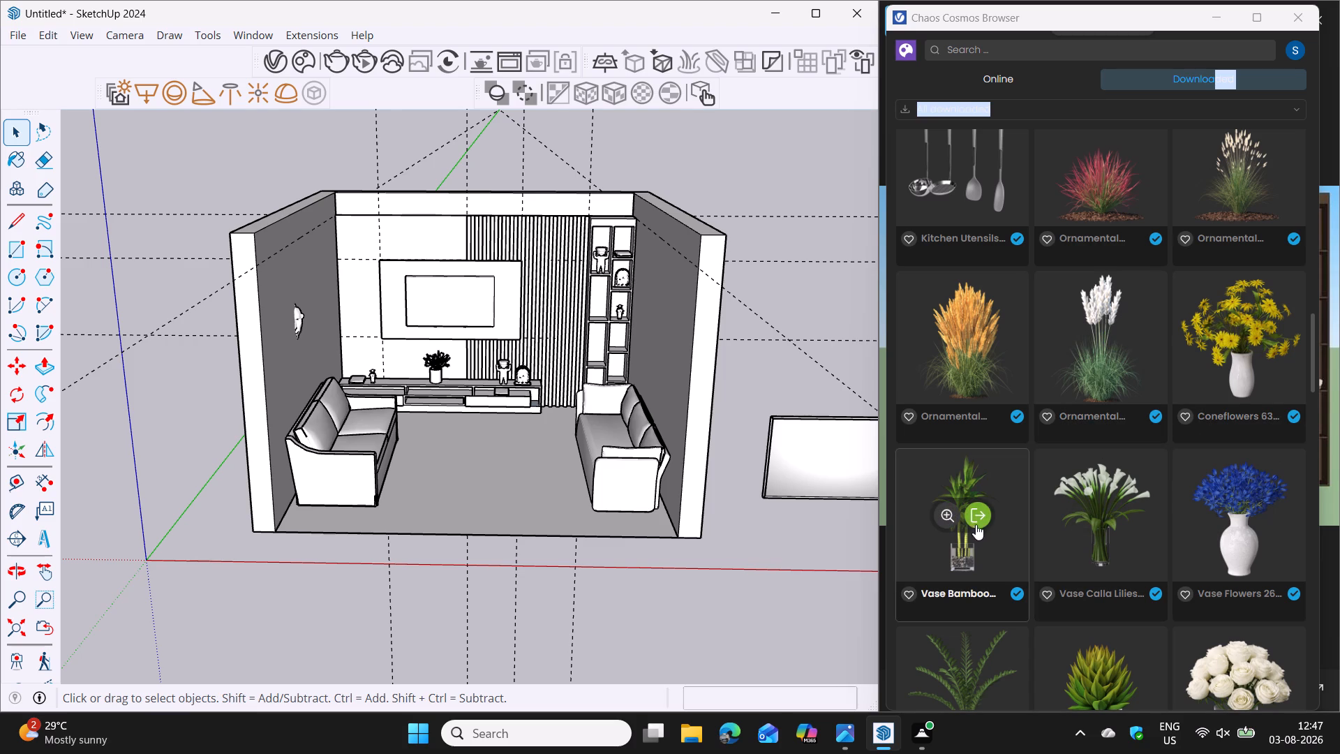
{"action": "left_click", "coordinate": [980, 519]}
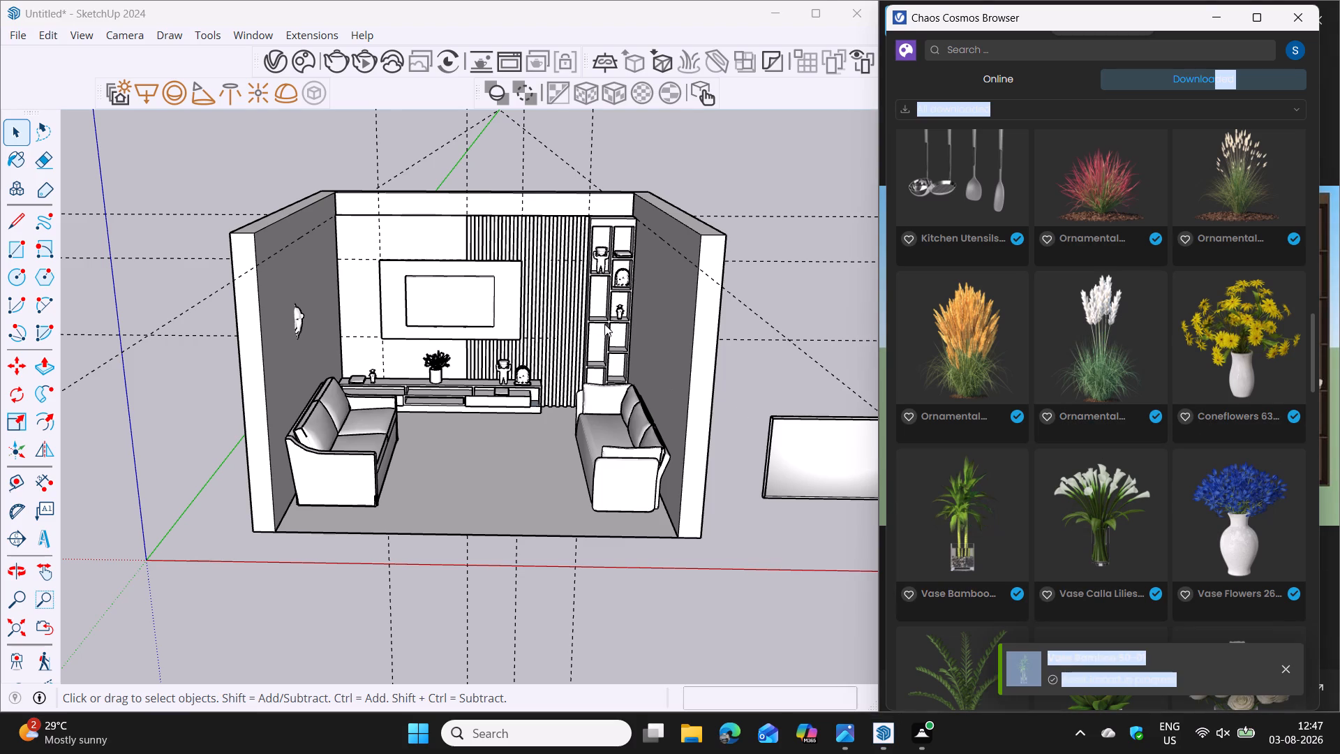
Place the bamboo vase outside the room, in front of the framed rectangular panel, and end placement.
{"action": "scroll", "coordinate": [608, 301], "scroll_direction": "up", "scroll_amount": 10}
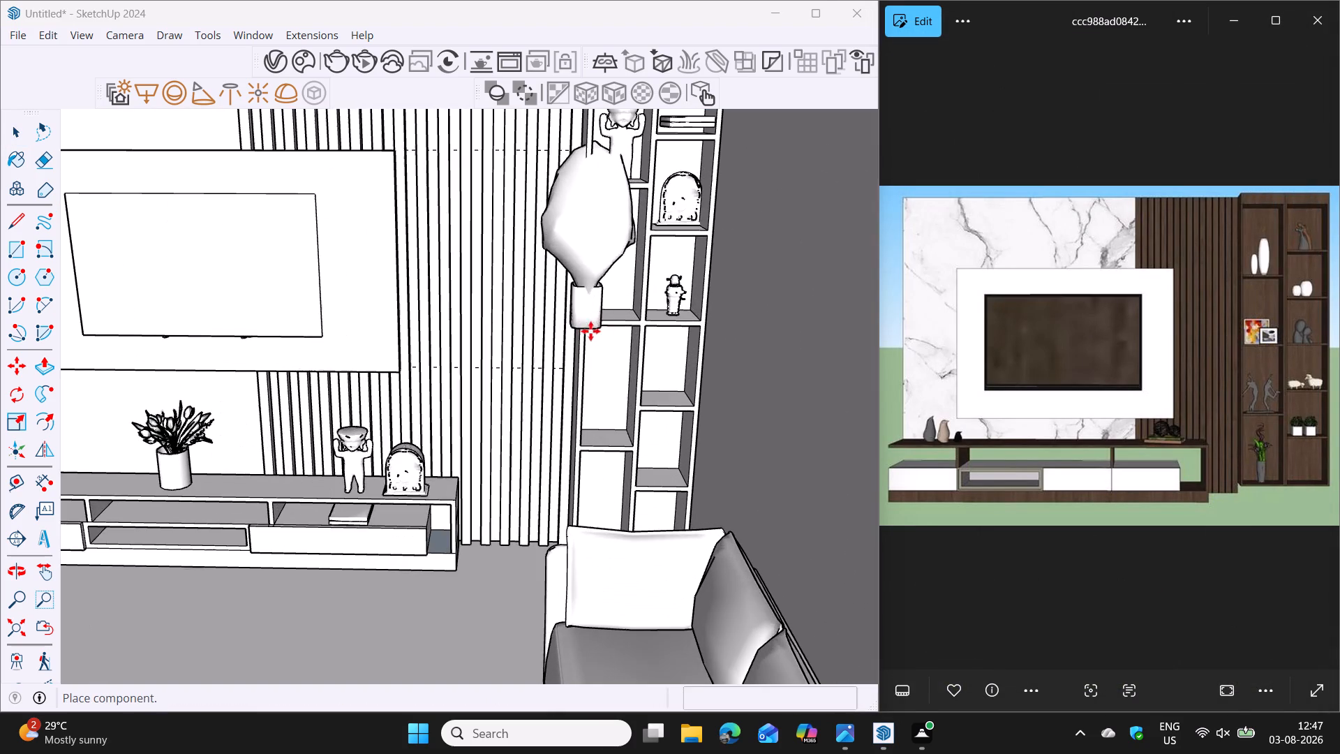
{"action": "scroll", "coordinate": [627, 341], "scroll_direction": "up", "scroll_amount": 1}
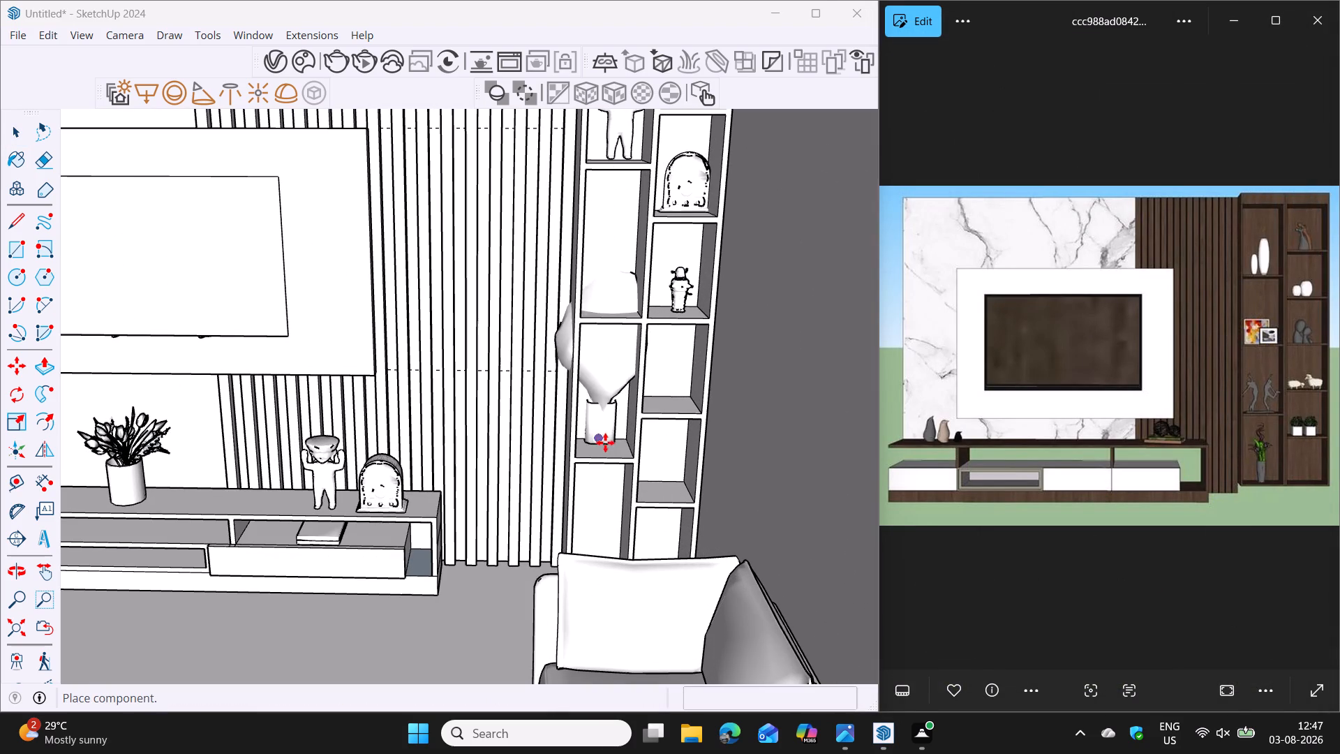
{"action": "scroll", "coordinate": [606, 447], "scroll_direction": "down", "scroll_amount": 7}
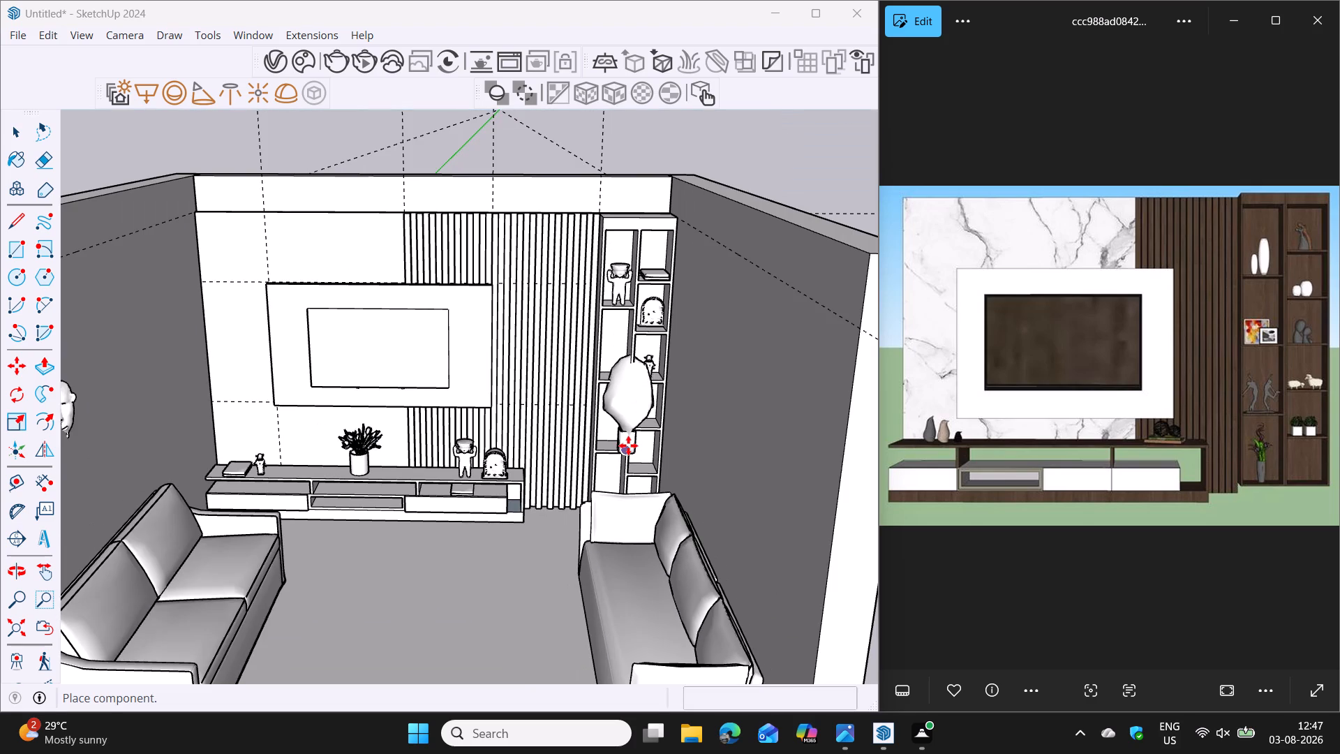
{"action": "key", "text": "Escape"}
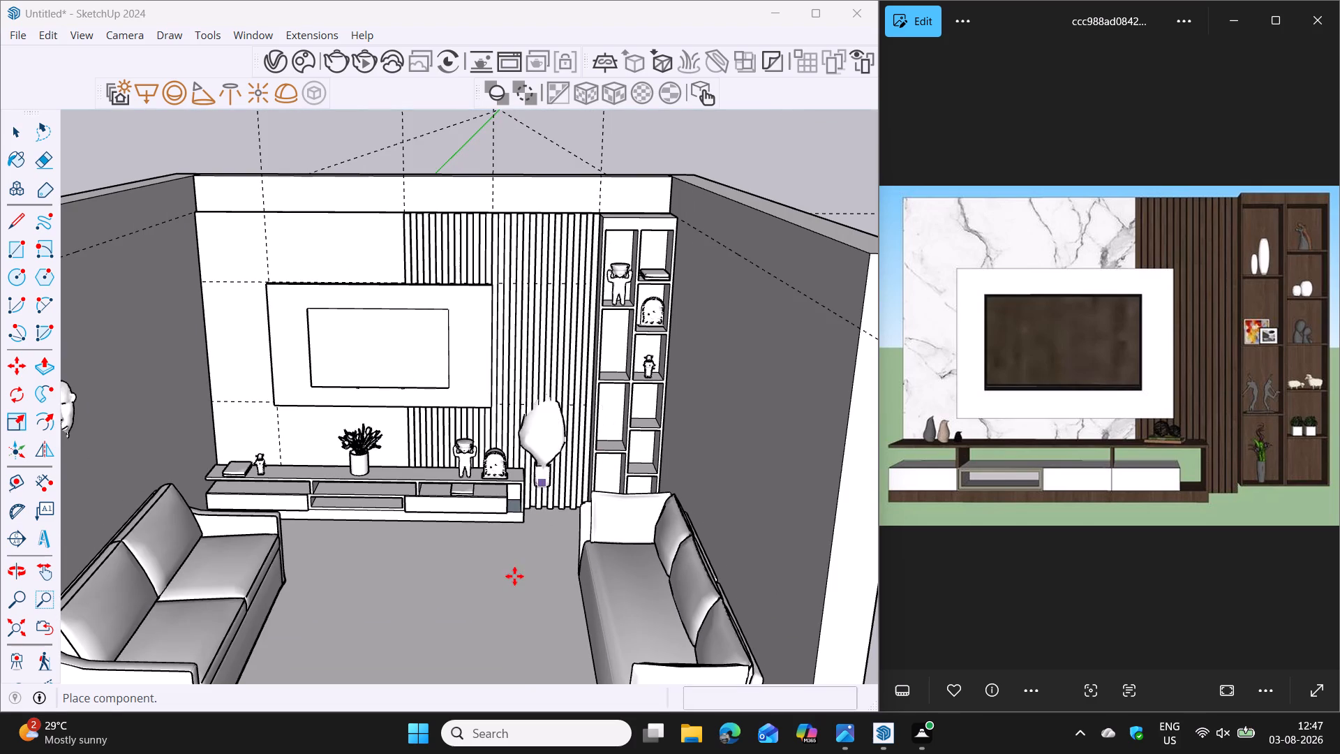
{"action": "scroll", "coordinate": [586, 567], "scroll_direction": "down", "scroll_amount": 4}
{"action": "middle_click_drag", "start_coordinate": [627, 584], "coordinate": [401, 521], "text": "shift"}
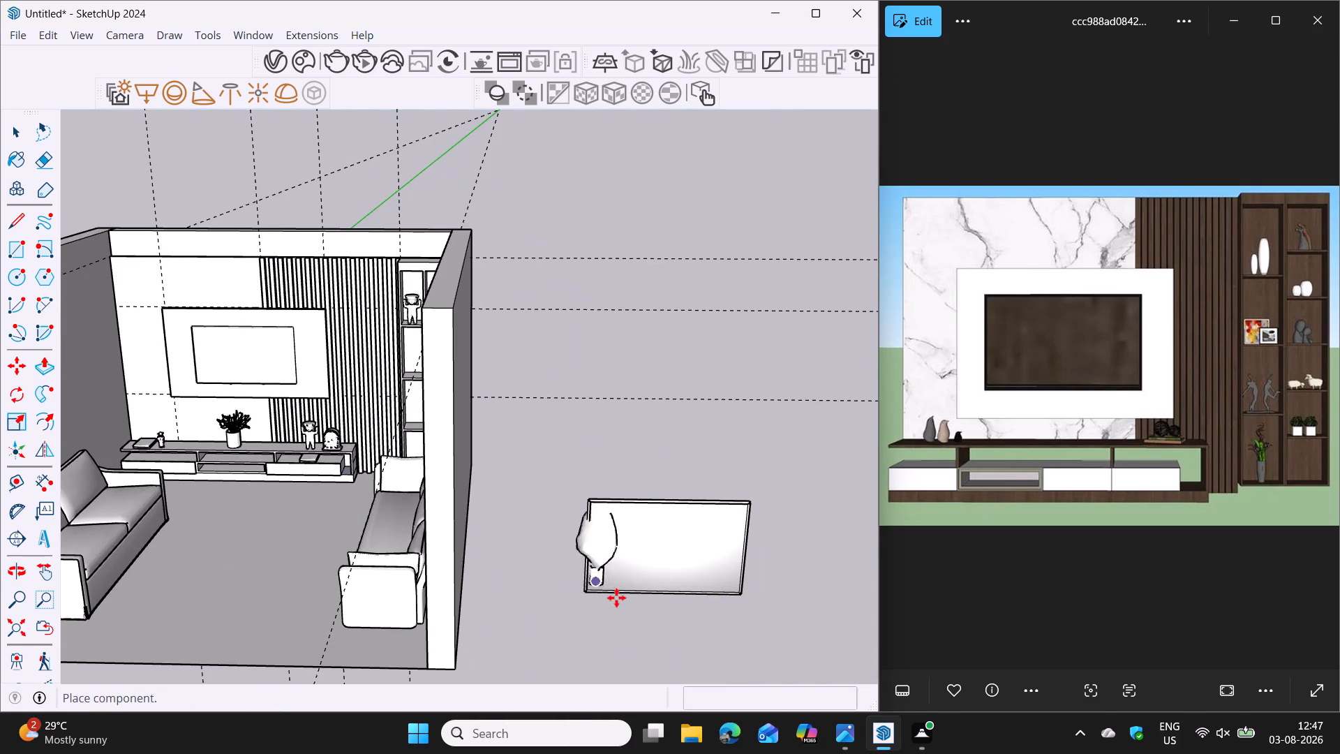
{"action": "left_click", "coordinate": [618, 605]}
{"action": "key", "text": "Escape"}
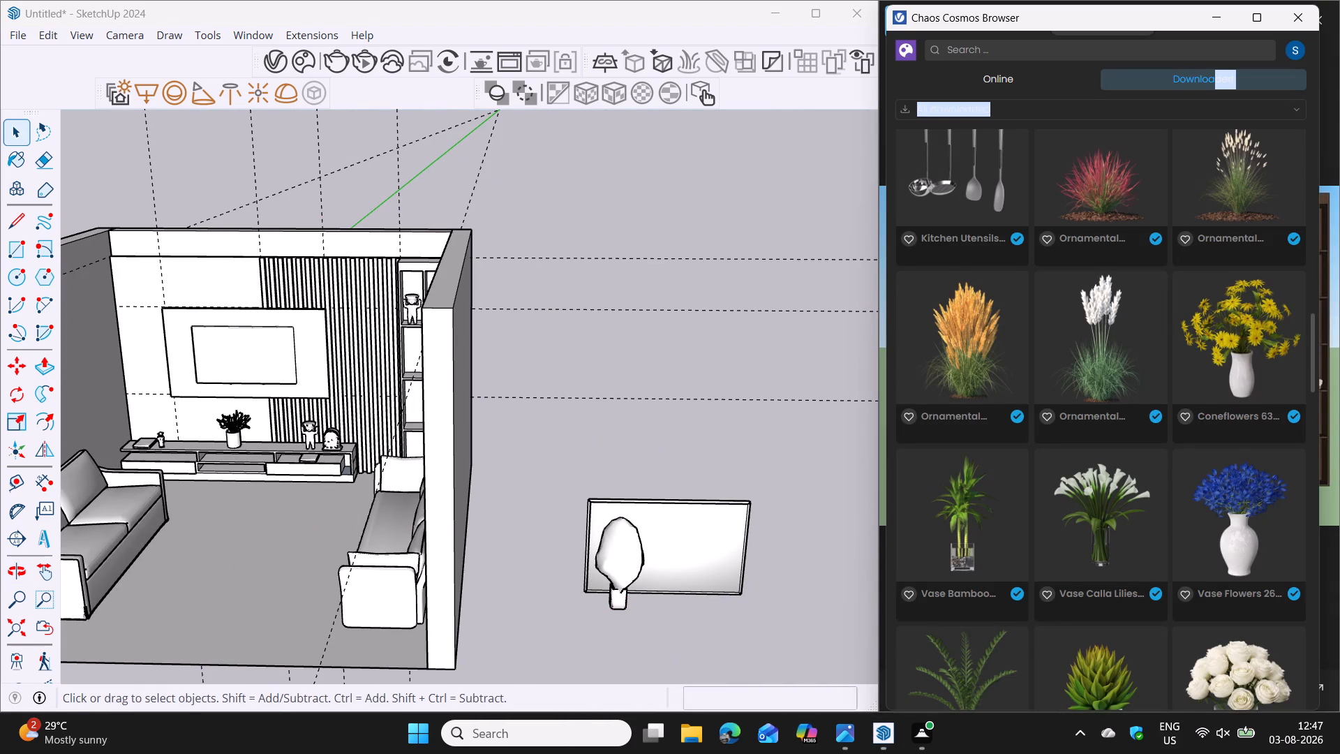
Import the Magazine 193 001 asset from the downloaded Cosmos models and place it on the seat of the sofa near the shelving unit.
{"action": "scroll", "coordinate": [1136, 425], "scroll_direction": "down", "scroll_amount": 6}
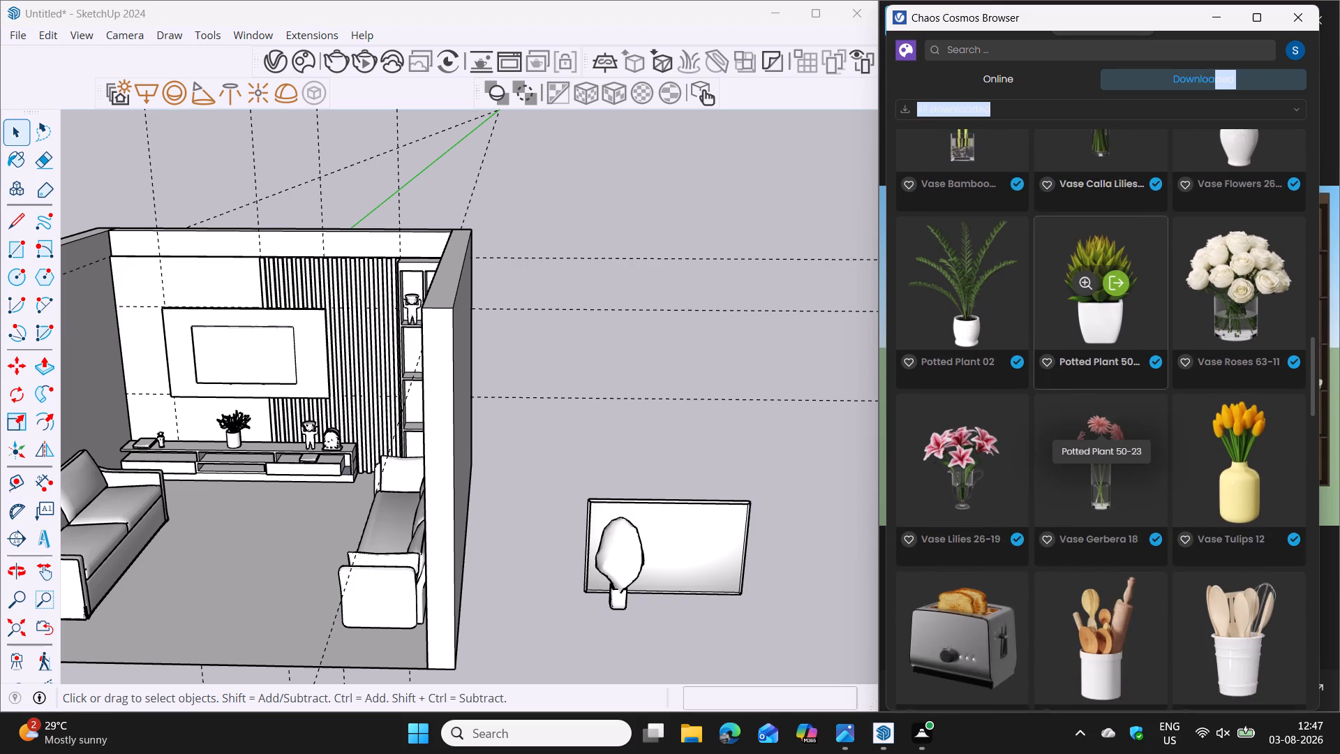
{"action": "scroll", "coordinate": [1145, 429], "scroll_direction": "down", "scroll_amount": 2}
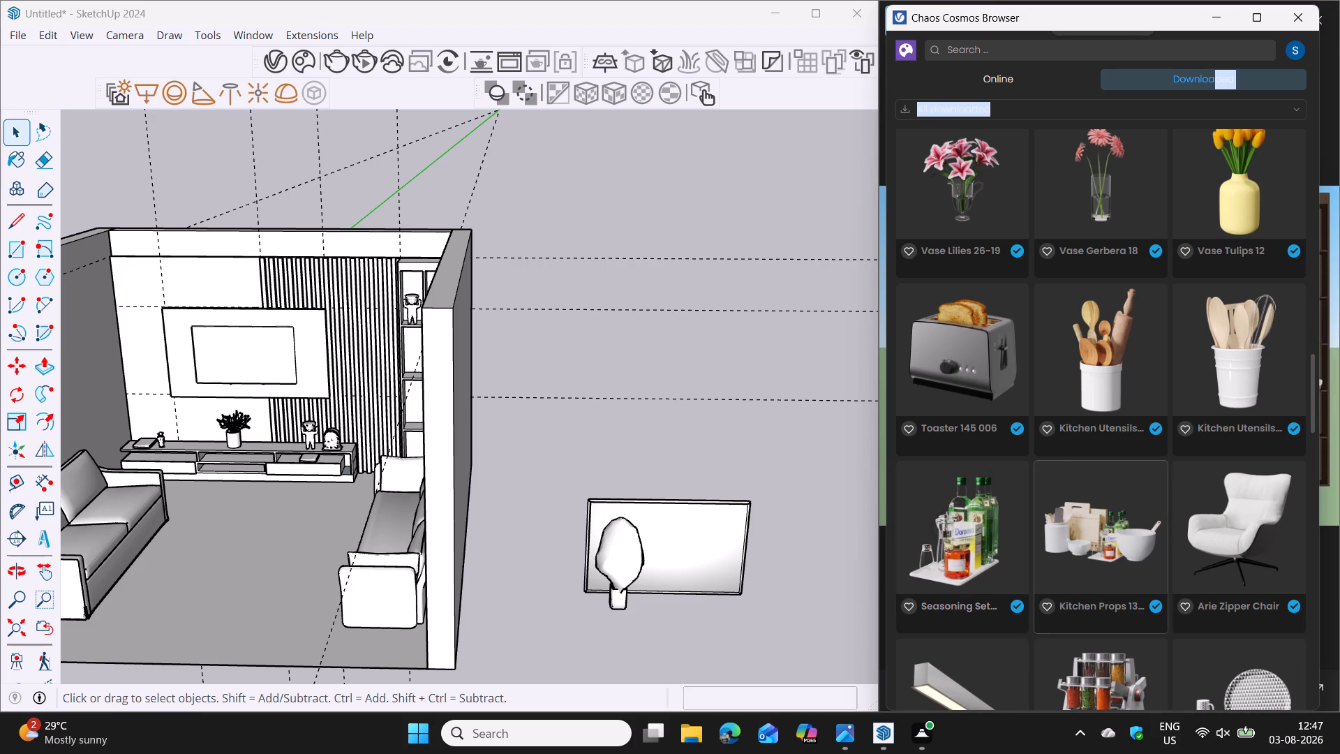
{"action": "scroll", "coordinate": [1074, 471], "scroll_direction": "down", "scroll_amount": 3}
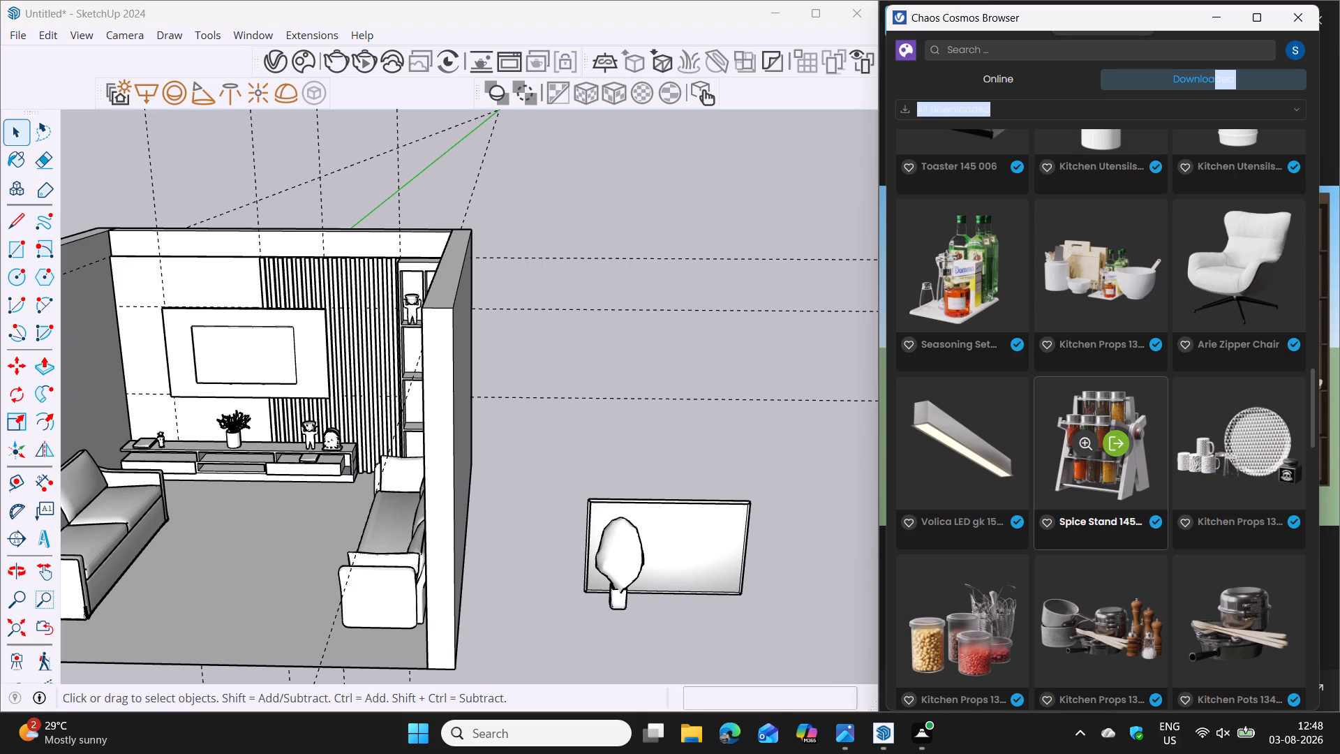
{"action": "scroll", "coordinate": [1136, 540], "scroll_direction": "down", "scroll_amount": 2}
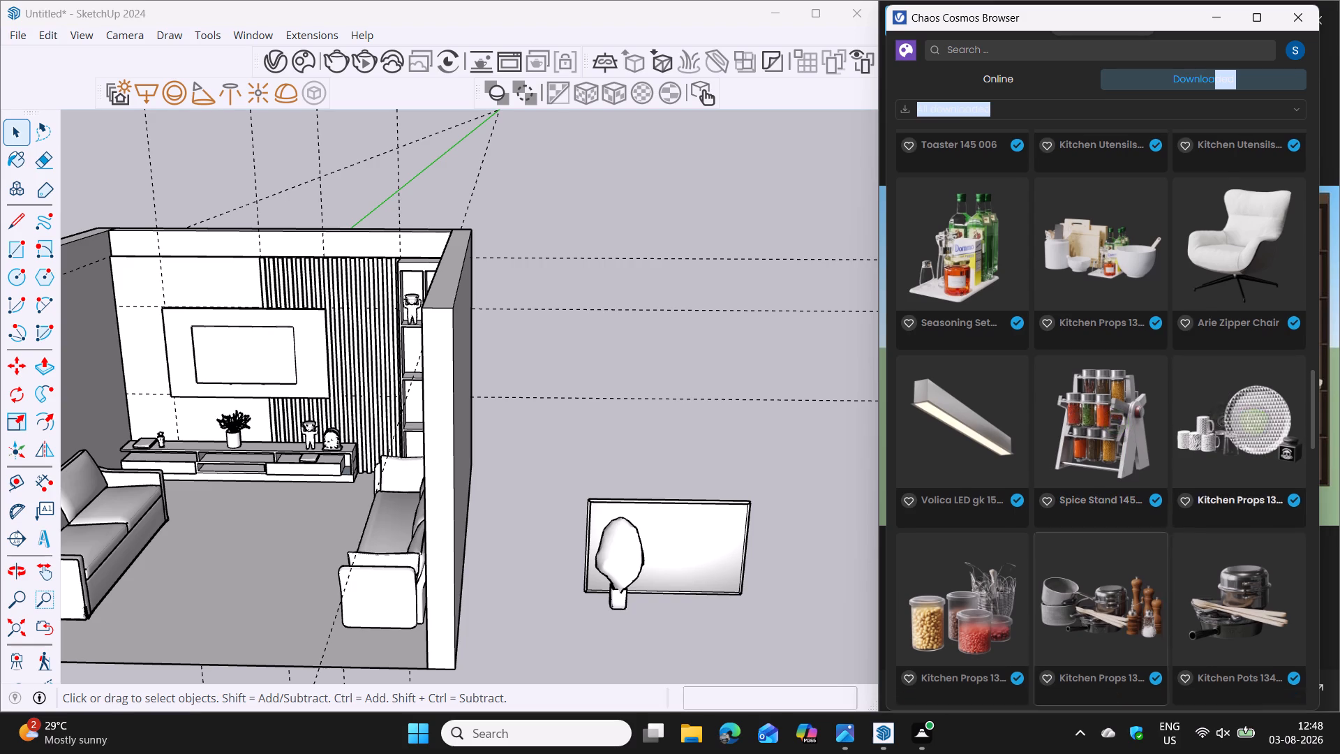
{"action": "scroll", "coordinate": [1203, 526], "scroll_direction": "down", "scroll_amount": 2}
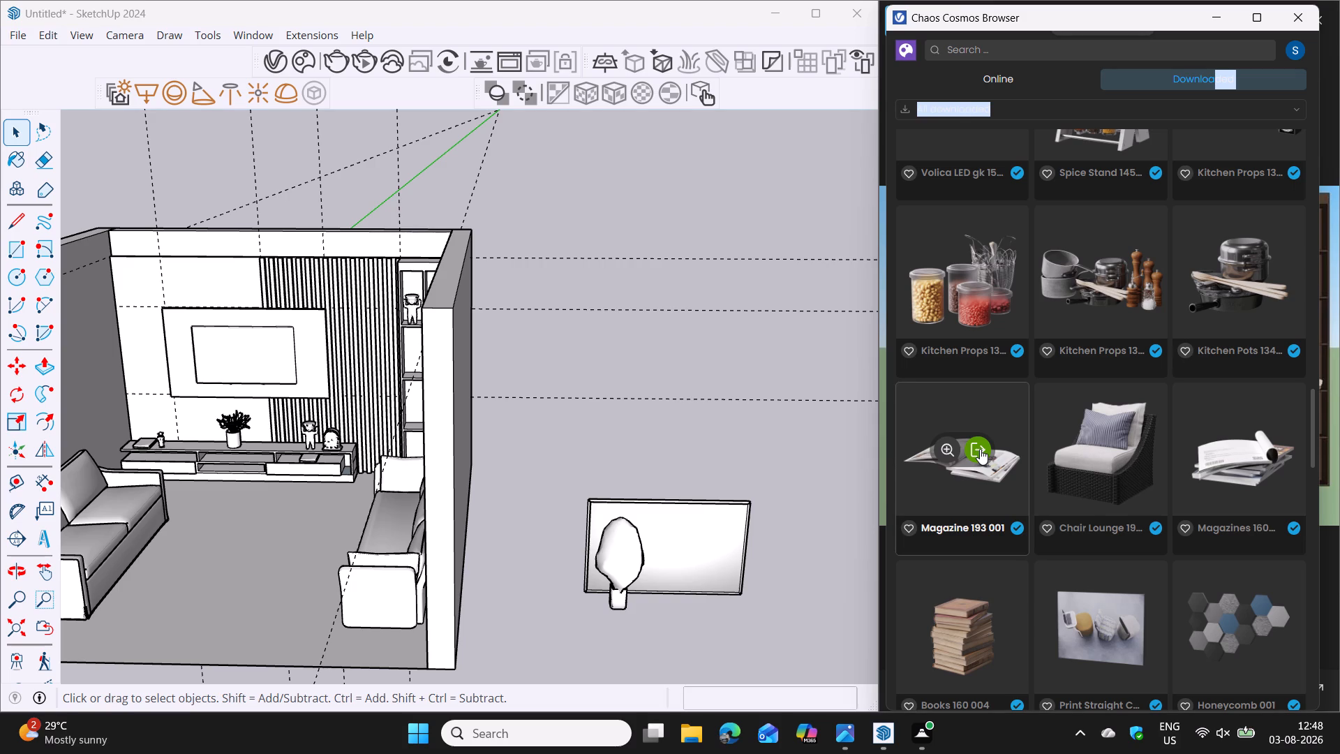
{"action": "left_click", "coordinate": [980, 449]}
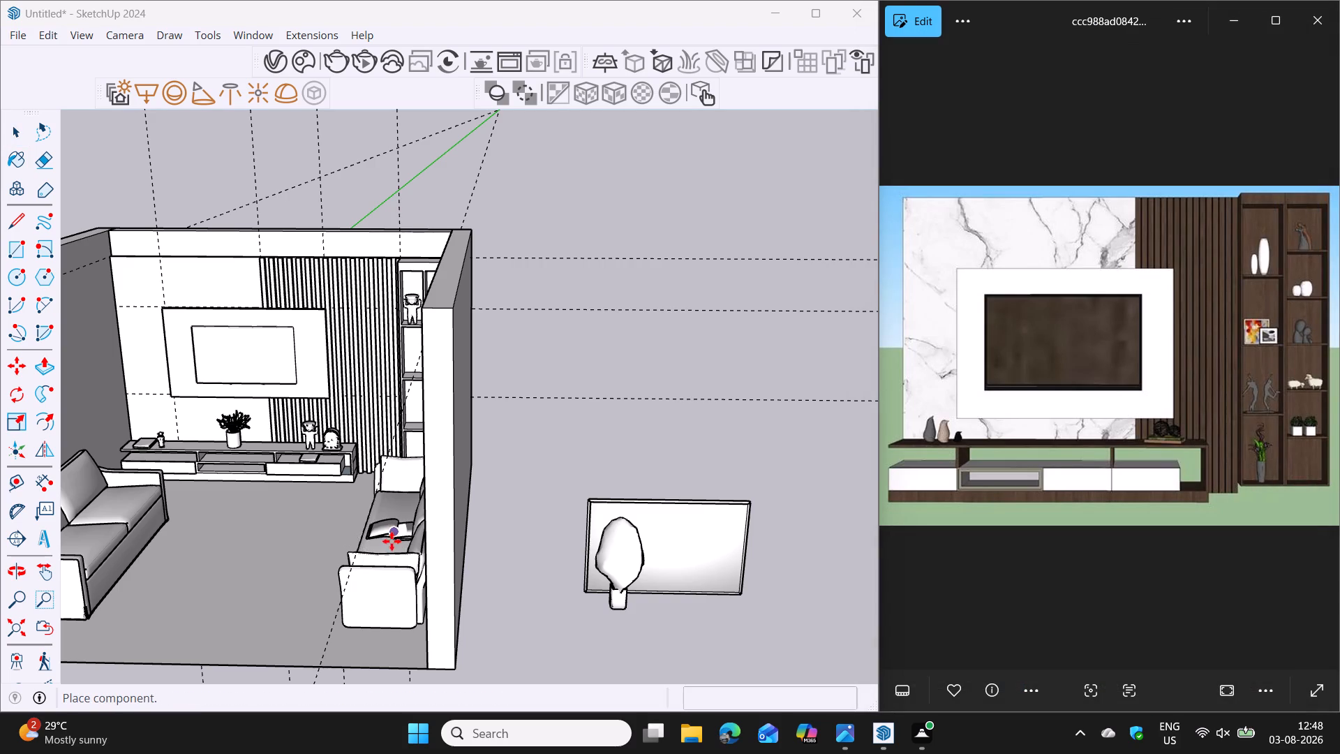
{"action": "middle_click_drag", "start_coordinate": [398, 540], "coordinate": [558, 579]}
{"action": "scroll", "coordinate": [512, 571], "scroll_direction": "up", "scroll_amount": 6}
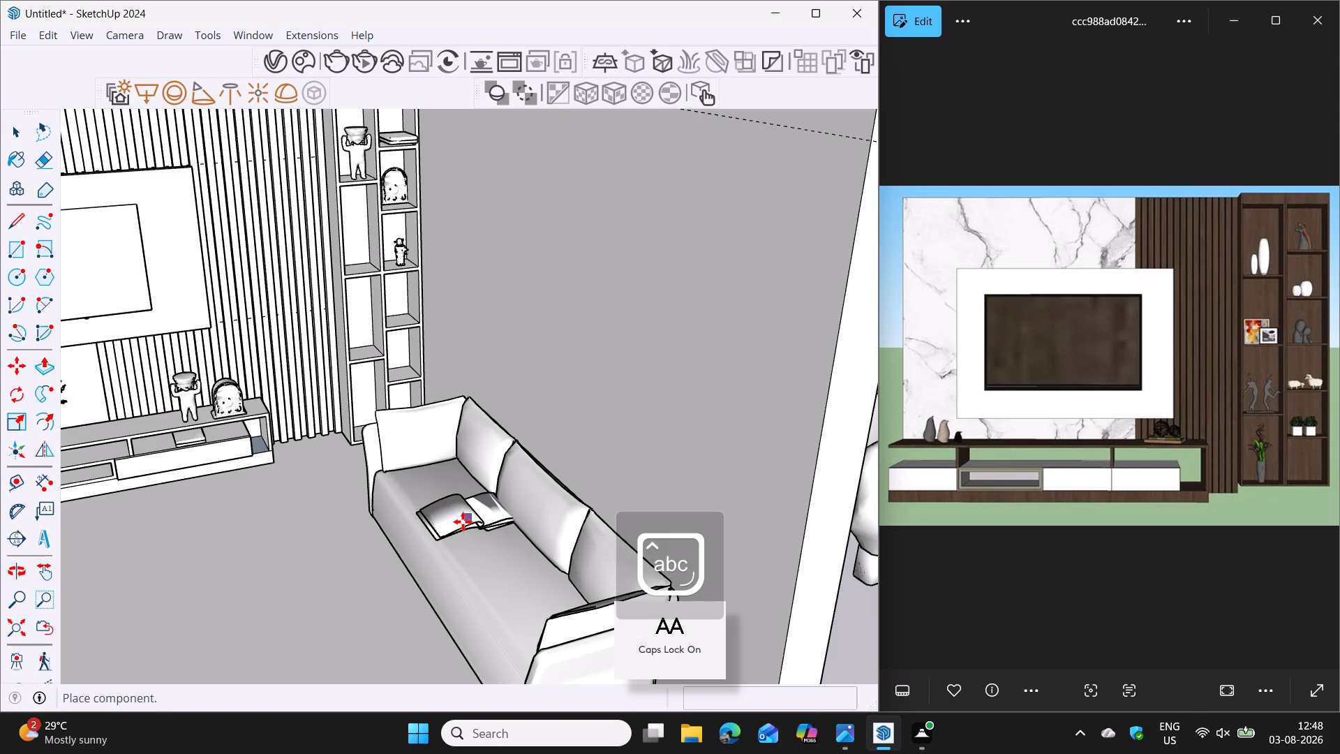
{"action": "left_click", "coordinate": [463, 522]}
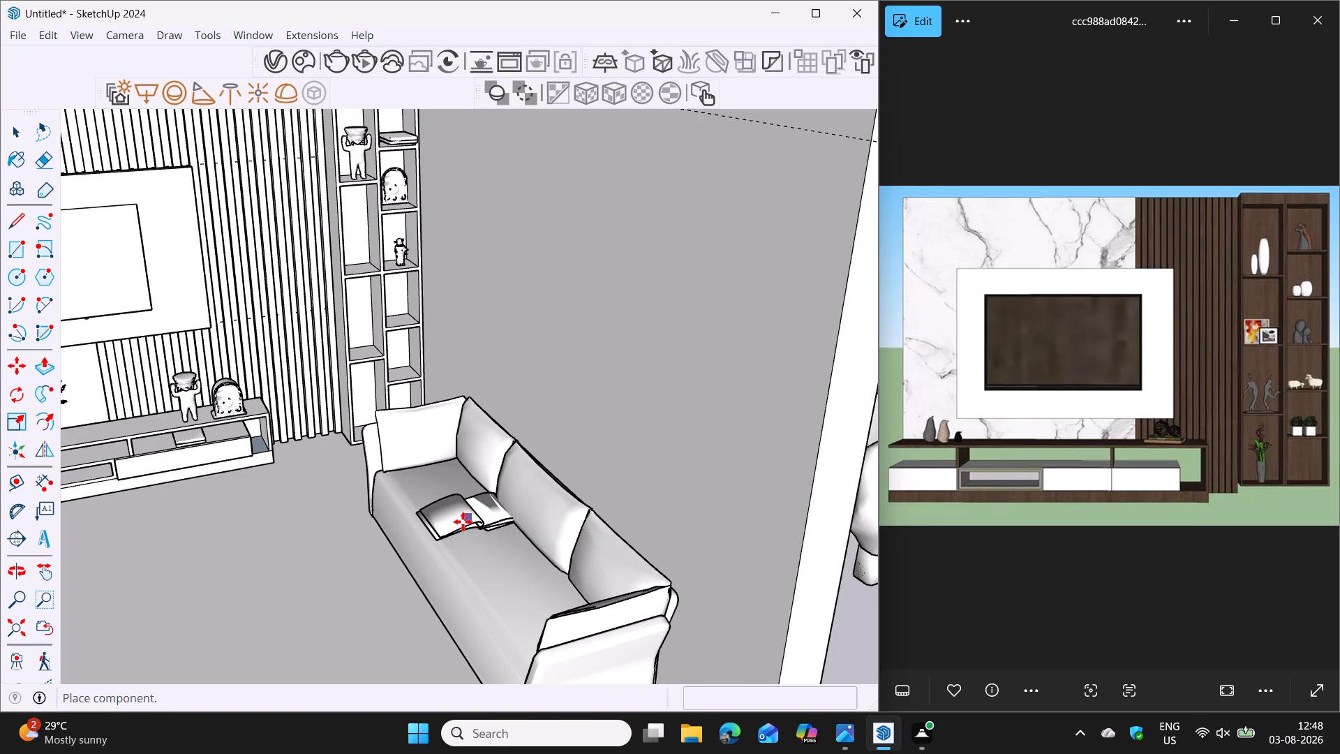
Place a second copy of the open magazine on the seat of the opposite sofa, by the wall with the decoration.
{"action": "scroll", "coordinate": [252, 583], "scroll_direction": "down", "scroll_amount": 5}
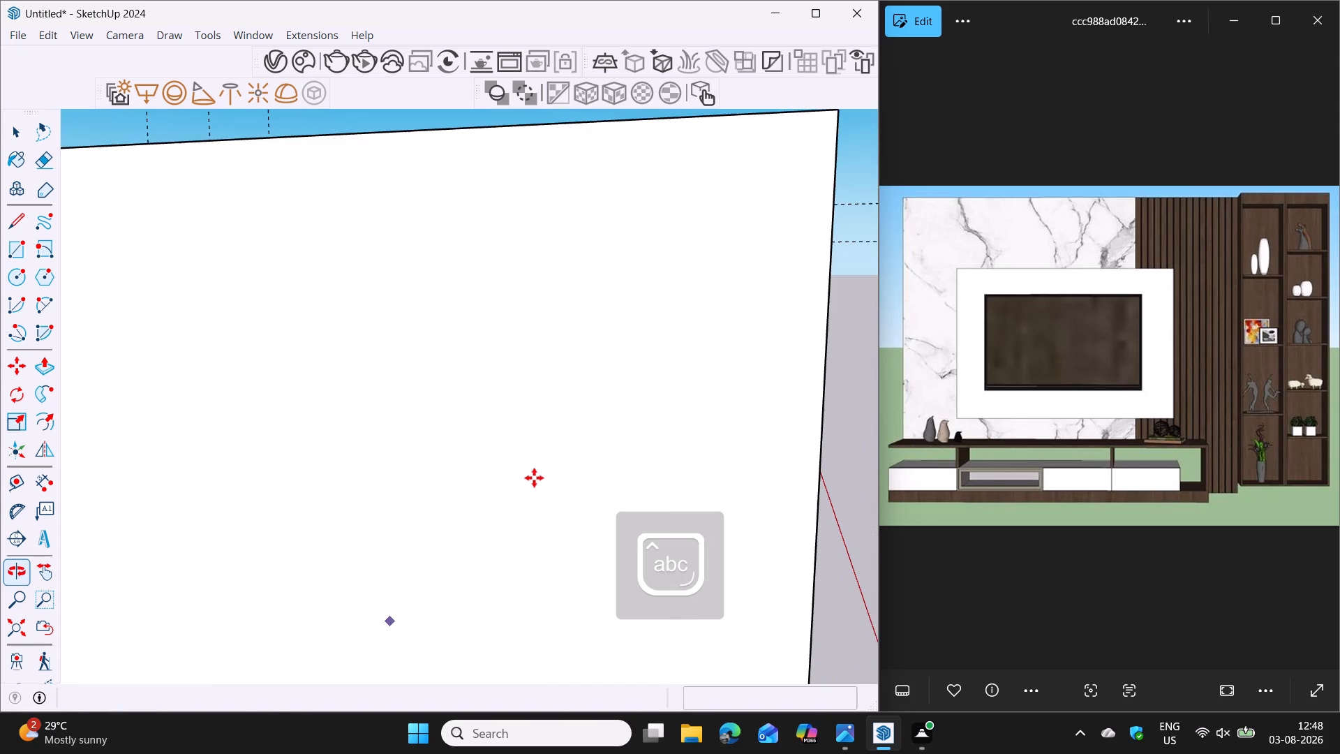
{"action": "middle_click_drag", "start_coordinate": [468, 503], "coordinate": [487, 485]}
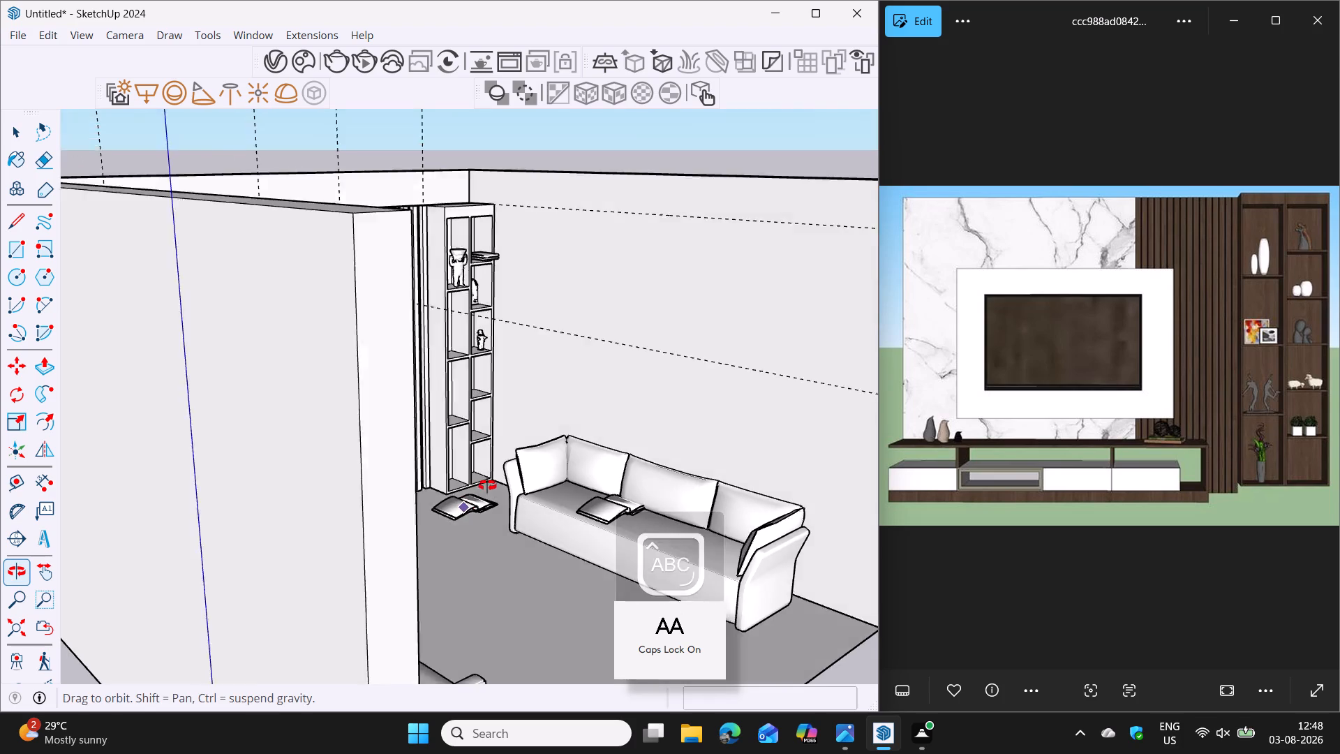
{"action": "middle_click_drag", "start_coordinate": [487, 485], "coordinate": [341, 507]}
{"action": "middle_click_drag", "start_coordinate": [329, 515], "coordinate": [526, 411]}
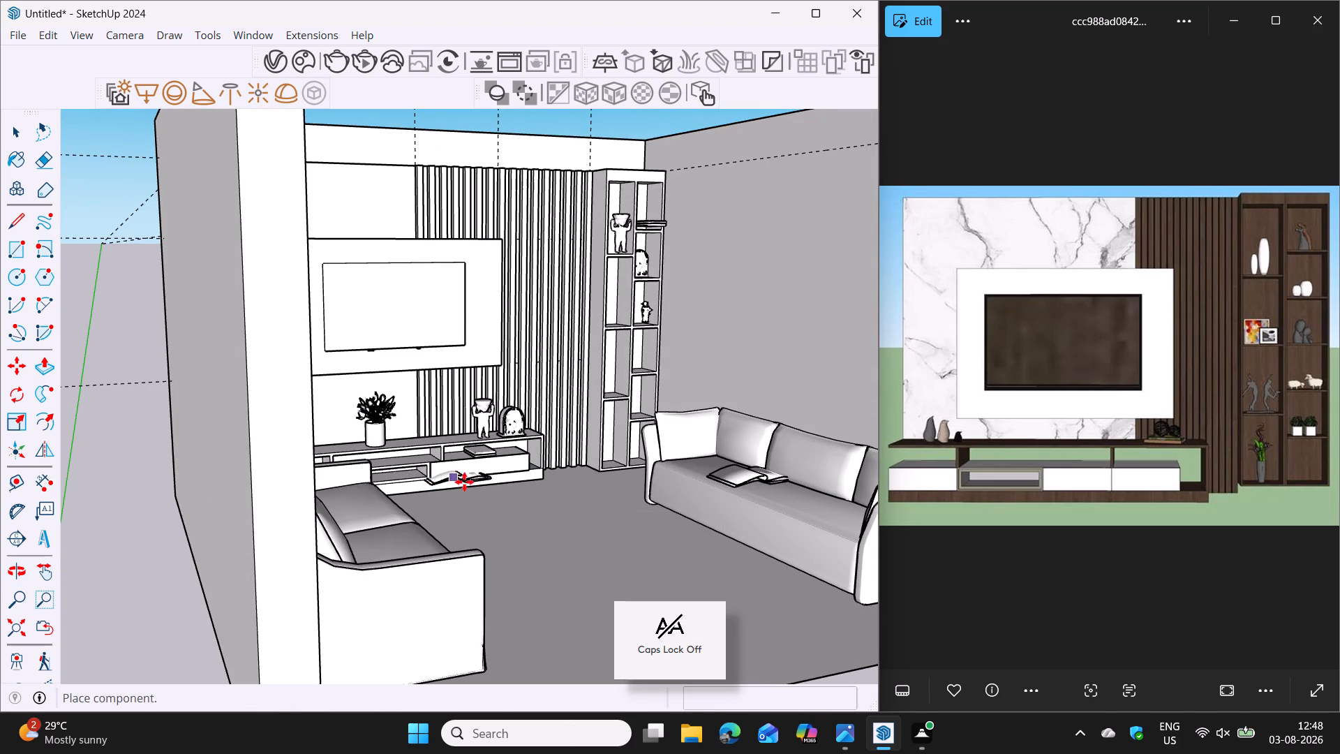
{"action": "middle_click_drag", "start_coordinate": [466, 482], "coordinate": [607, 408], "text": "shift"}
{"action": "middle_click_drag", "start_coordinate": [701, 427], "coordinate": [496, 490]}
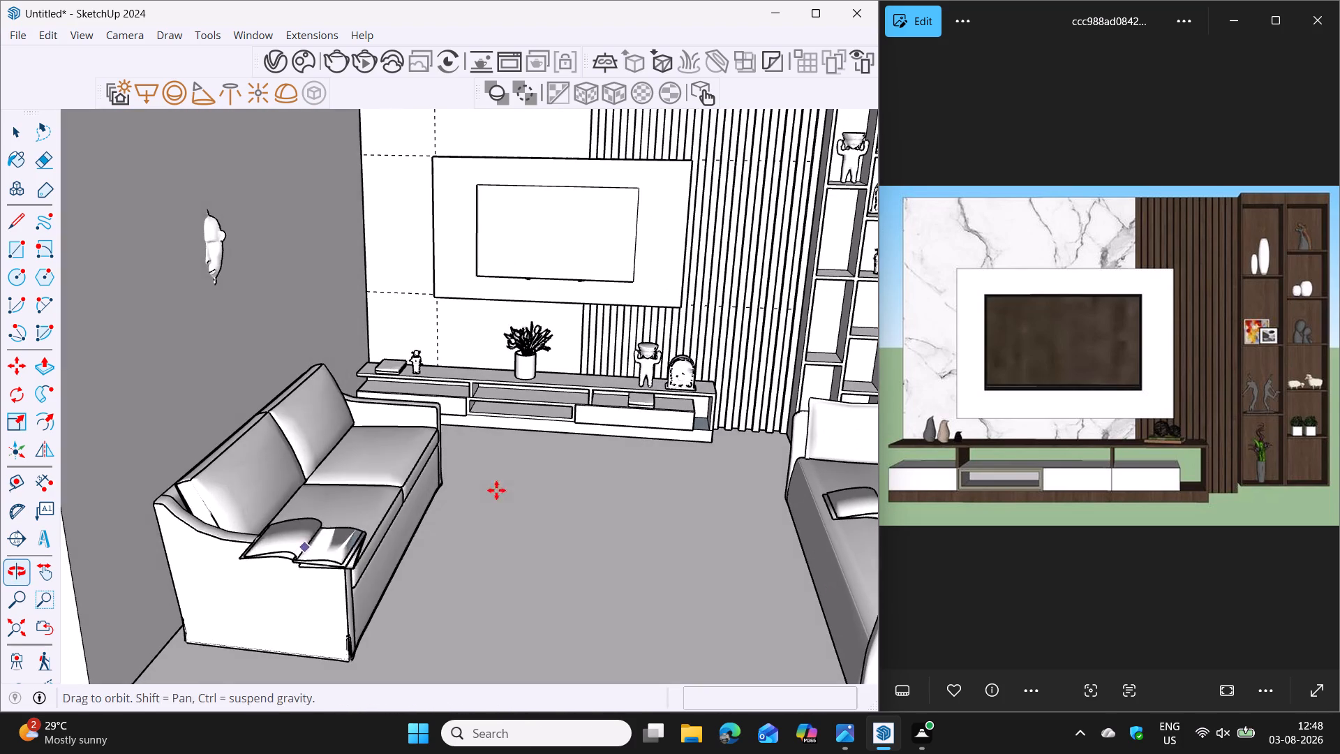
{"action": "middle_click_drag", "start_coordinate": [349, 504], "coordinate": [401, 478], "text": "shift"}
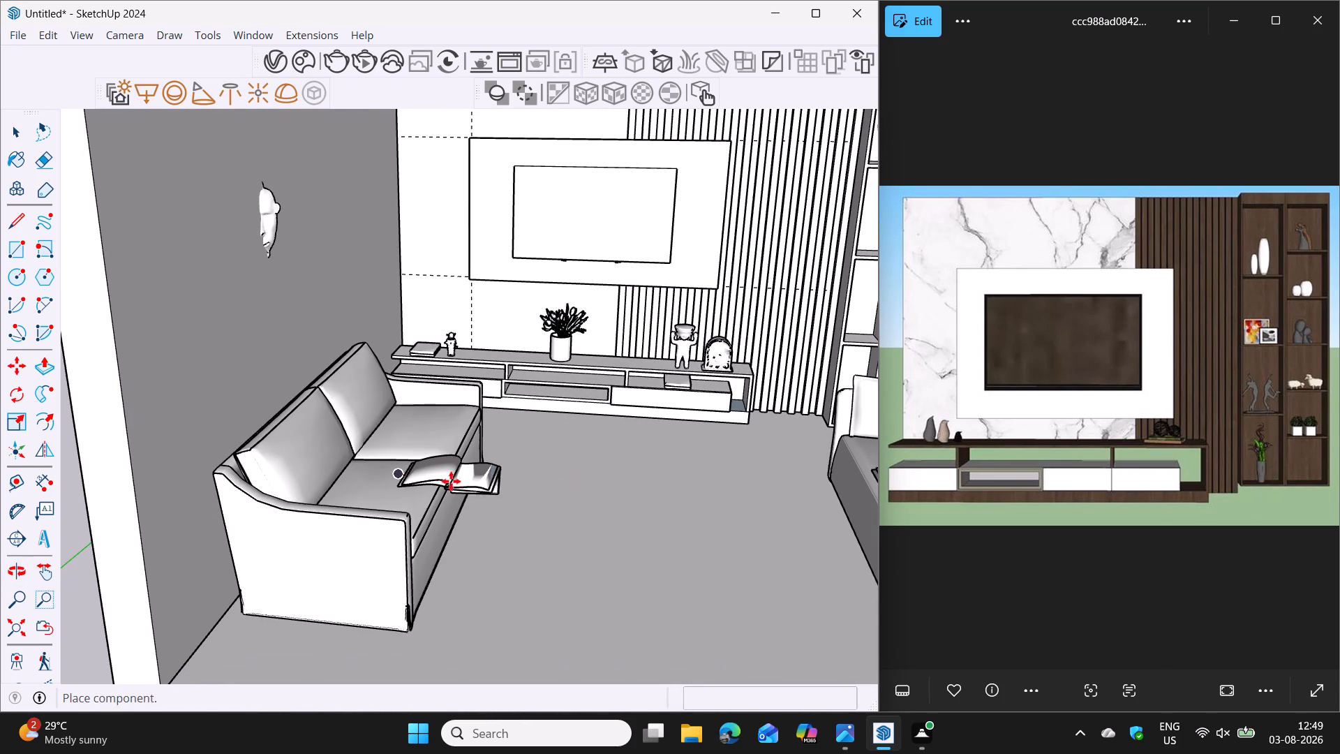
{"action": "middle_click_drag", "start_coordinate": [451, 481], "coordinate": [445, 496], "text": "shift"}
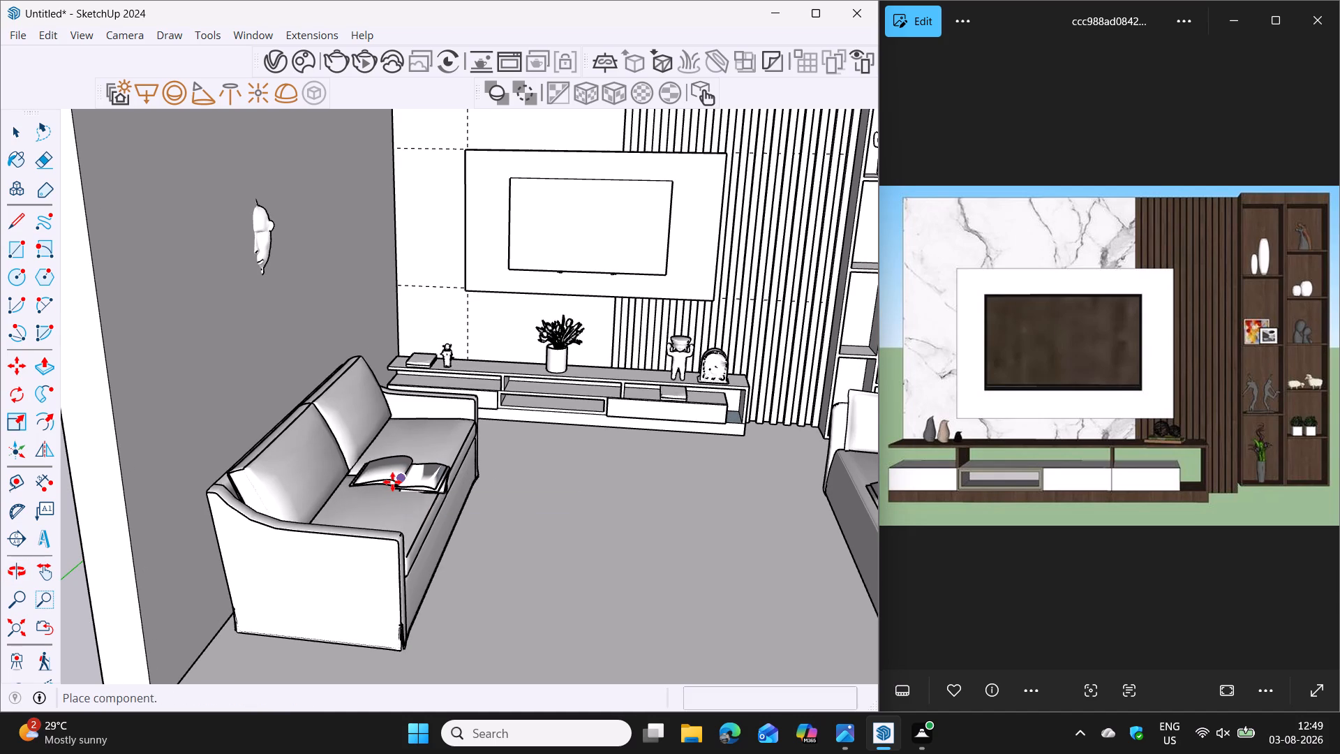
{"action": "left_click", "coordinate": [392, 482]}
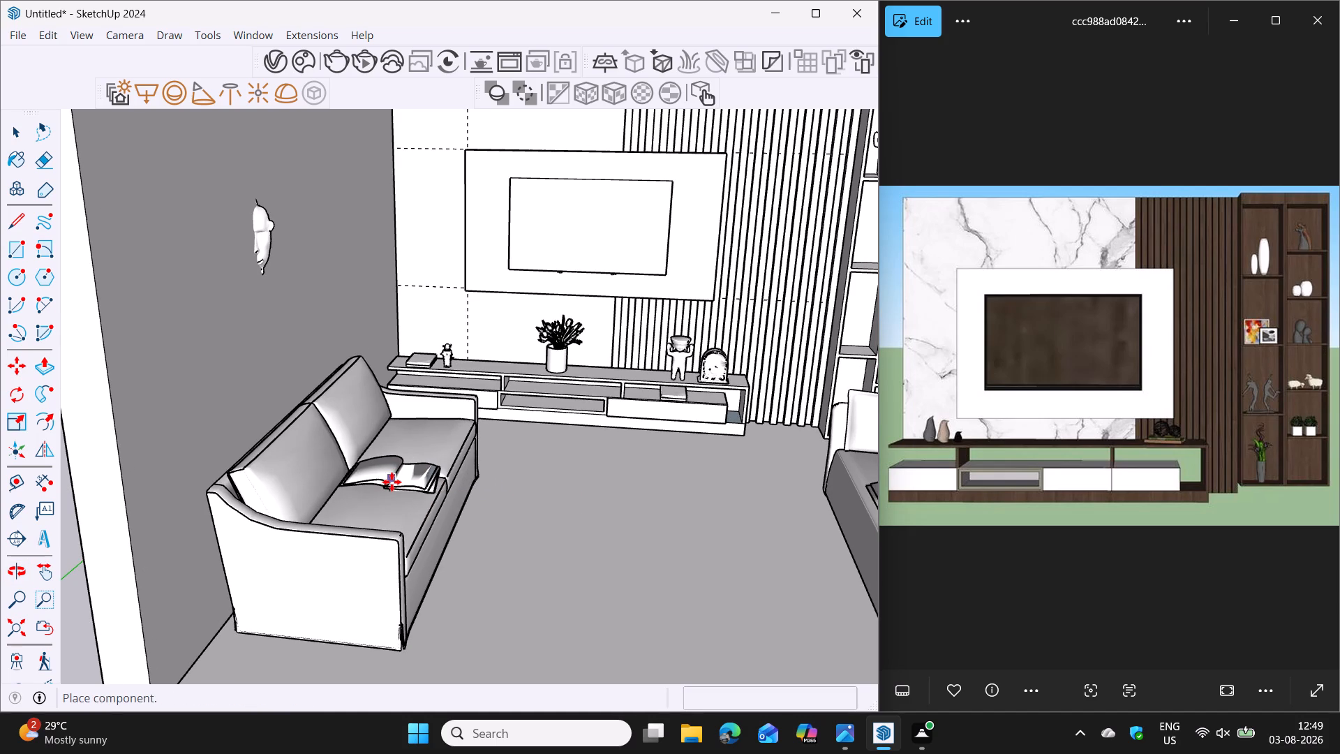
End the magazine placement without adding another copy to the scene.
{"action": "scroll", "coordinate": [655, 493], "scroll_direction": "down", "scroll_amount": 7}
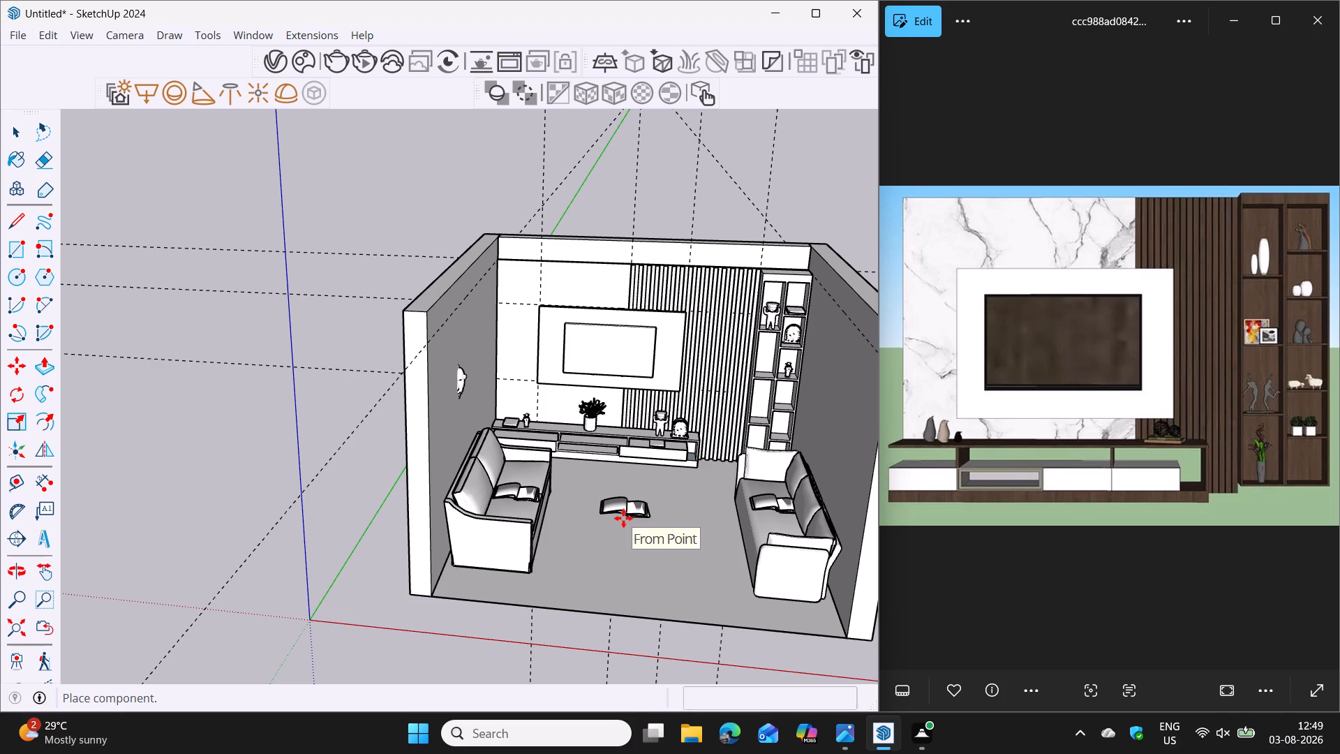
{"action": "scroll", "coordinate": [664, 522], "scroll_direction": "down", "scroll_amount": 1, "text": "shift"}
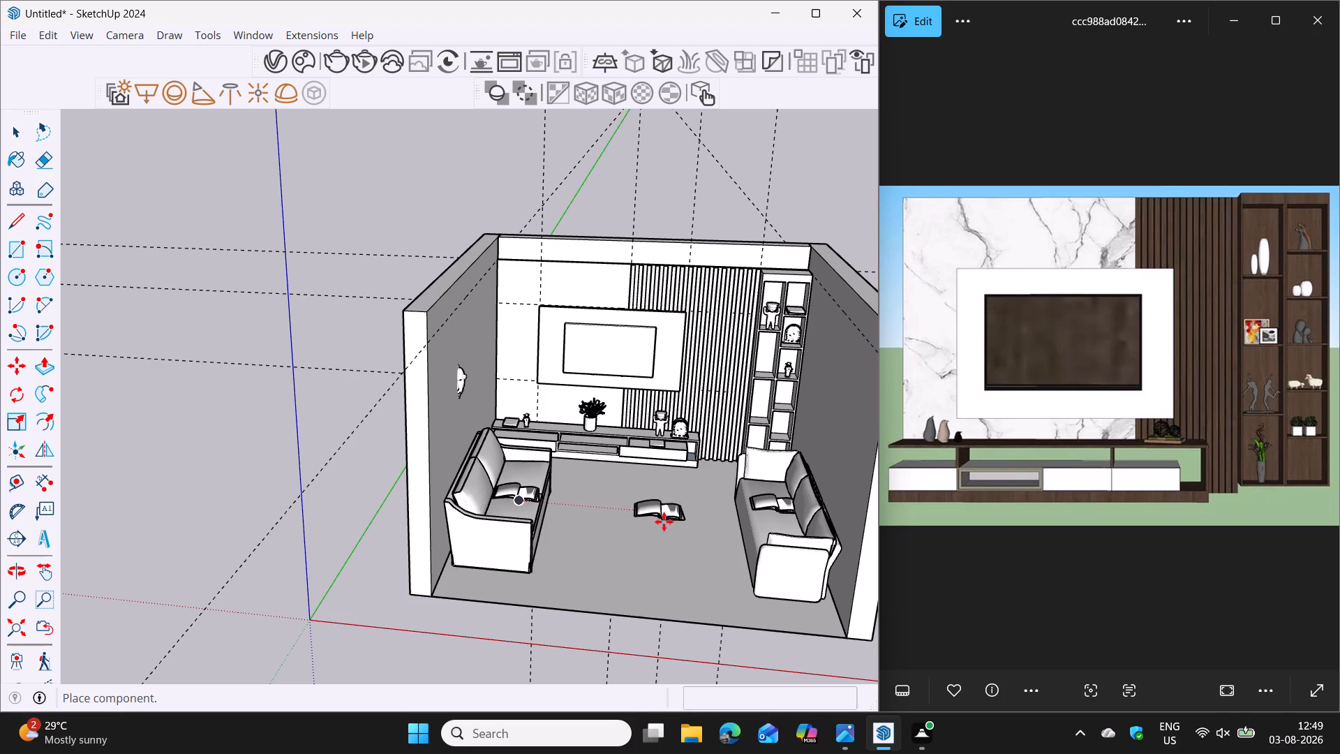
{"action": "scroll", "coordinate": [664, 522], "scroll_direction": "down", "scroll_amount": 1, "text": "shift"}
{"action": "middle_click_drag", "start_coordinate": [664, 522], "coordinate": [514, 482], "text": "shift"}
{"action": "middle_click_drag", "start_coordinate": [519, 500], "coordinate": [541, 512]}
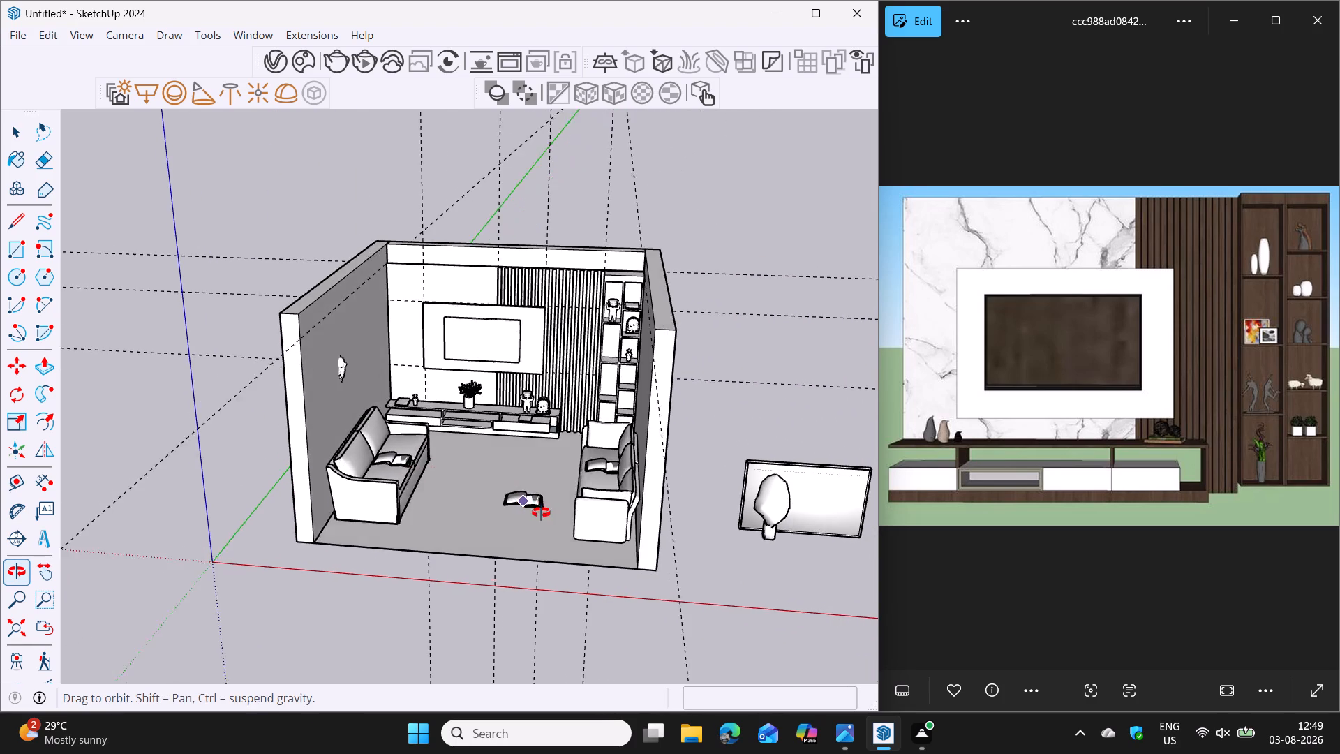
{"action": "middle_click_drag", "start_coordinate": [541, 512], "coordinate": [553, 518]}
{"action": "key", "text": "Escape"}
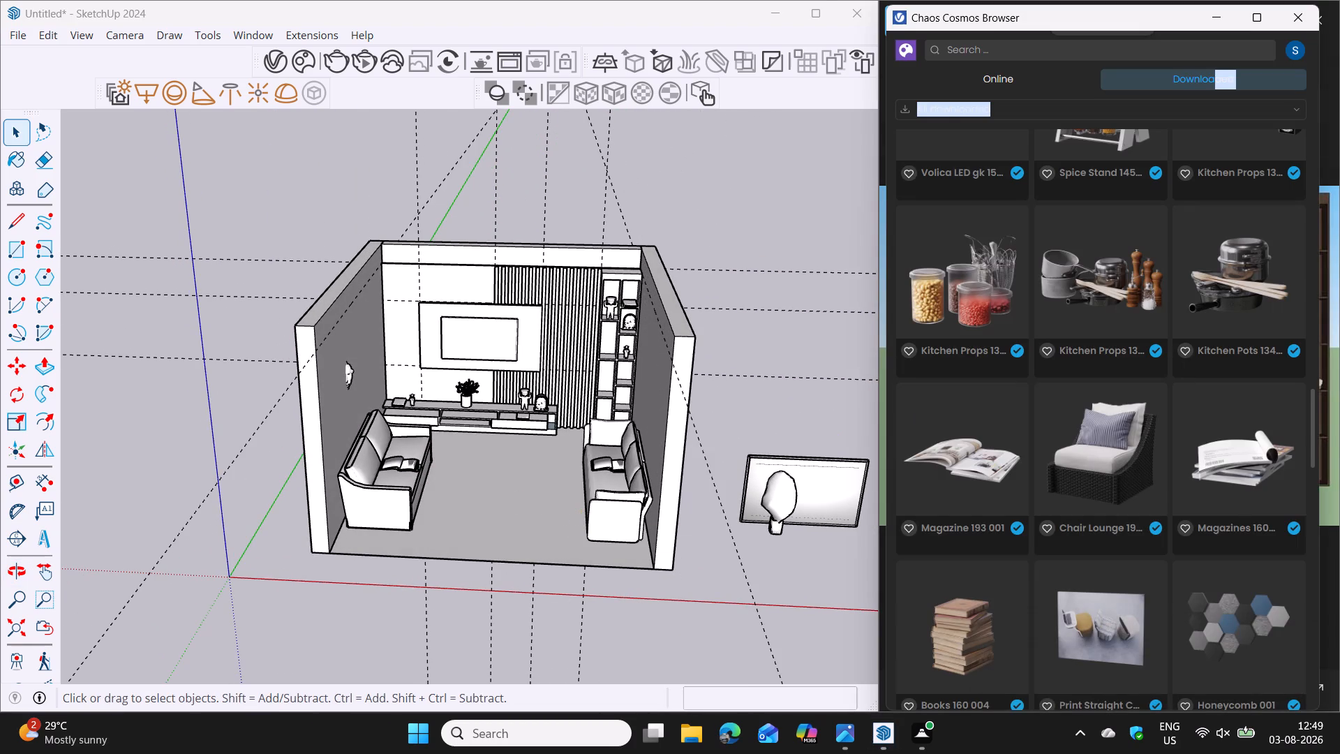
Find the Indoor Plant 004 asset among the downloaded Cosmos models and import it into the scene.
{"action": "scroll", "coordinate": [1186, 482], "scroll_direction": "down", "scroll_amount": 4}
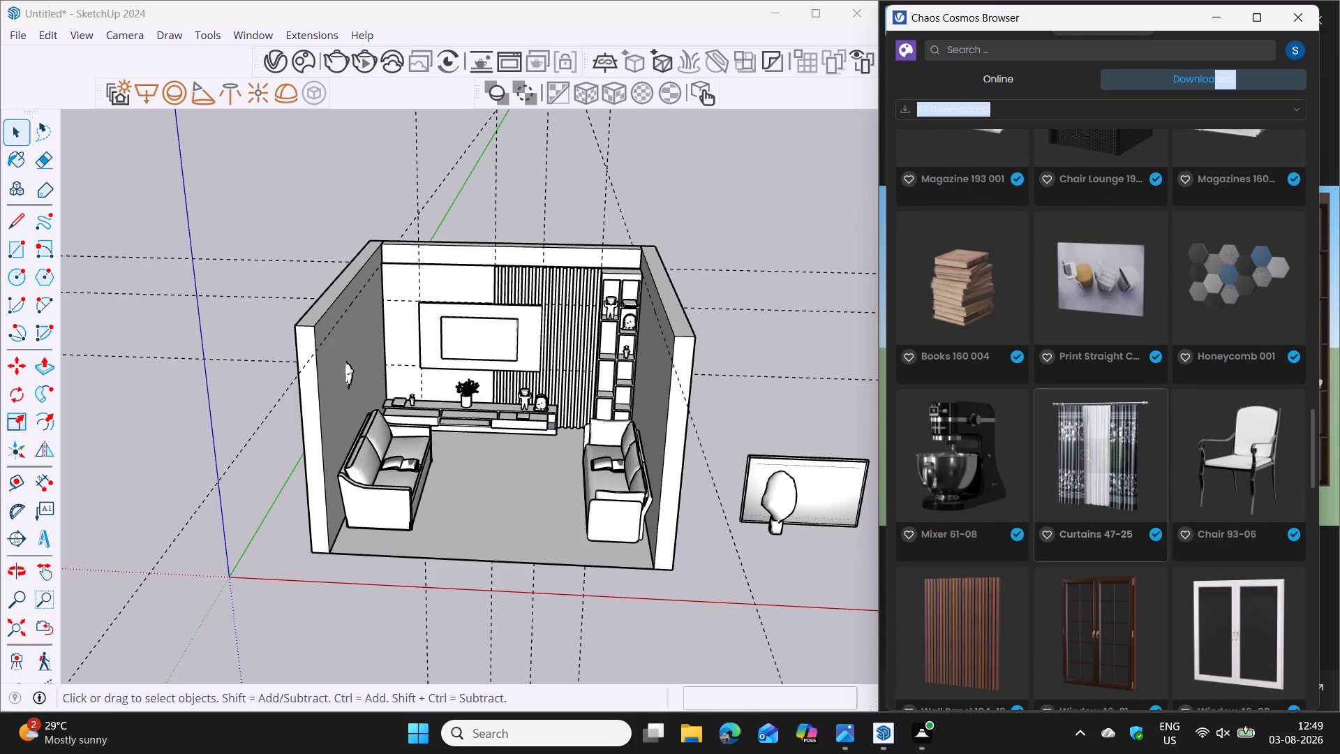
{"action": "scroll", "coordinate": [1159, 489], "scroll_direction": "down", "scroll_amount": 2}
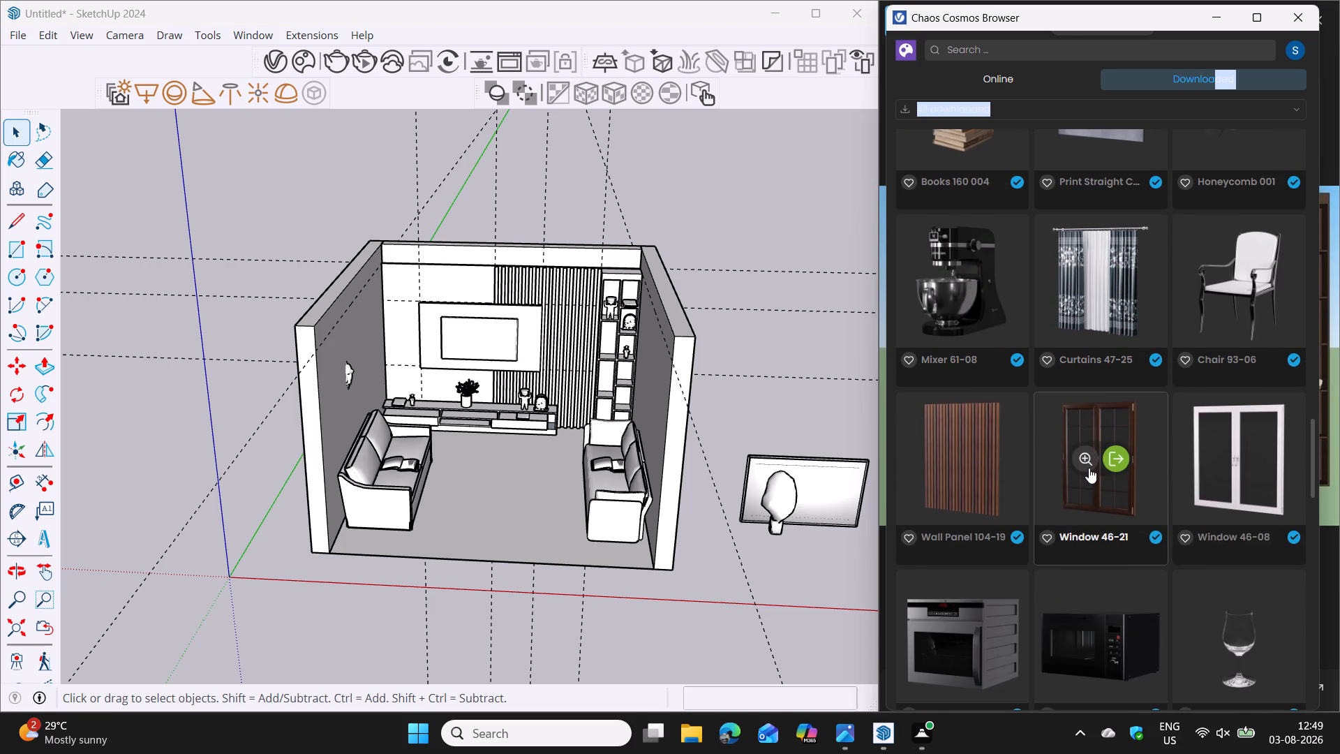
{"action": "scroll", "coordinate": [1128, 413], "scroll_direction": "down", "scroll_amount": 6}
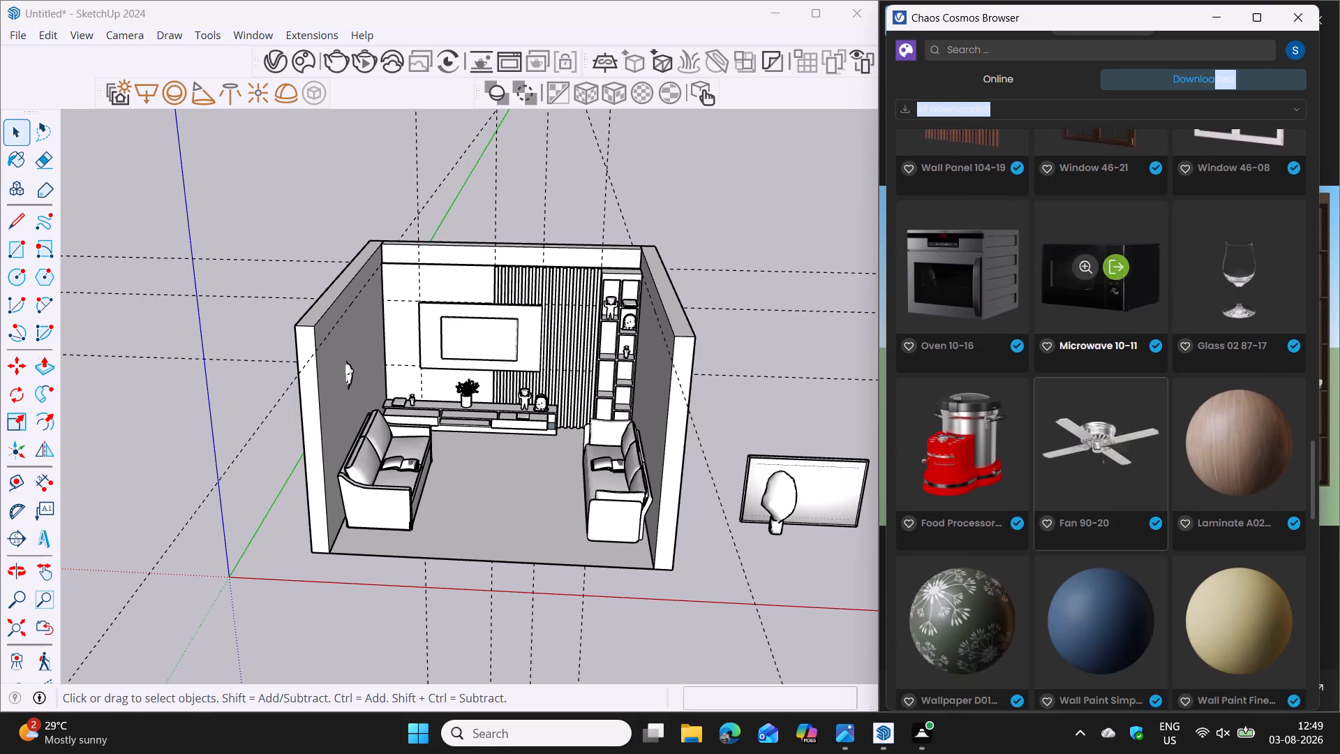
{"action": "scroll", "coordinate": [1115, 427], "scroll_direction": "down", "scroll_amount": 9}
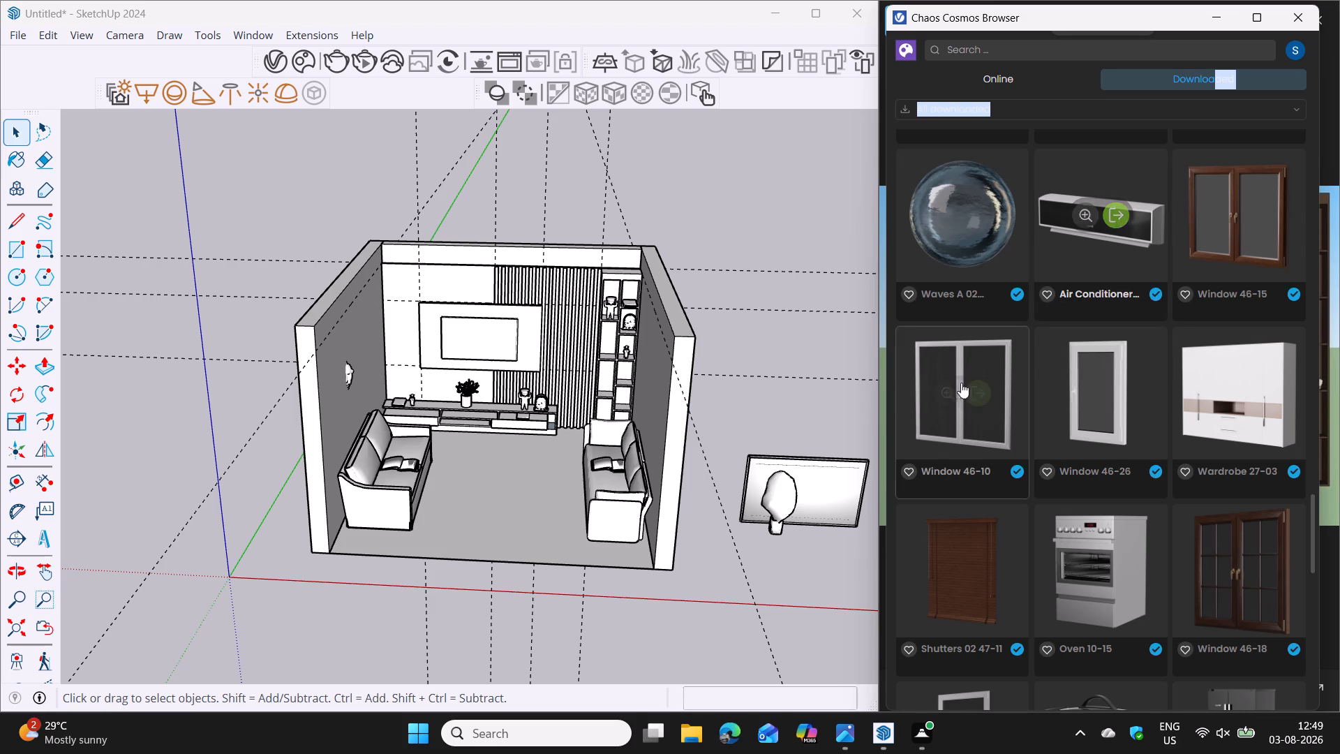
{"action": "scroll", "coordinate": [1112, 464], "scroll_direction": "down", "scroll_amount": 4}
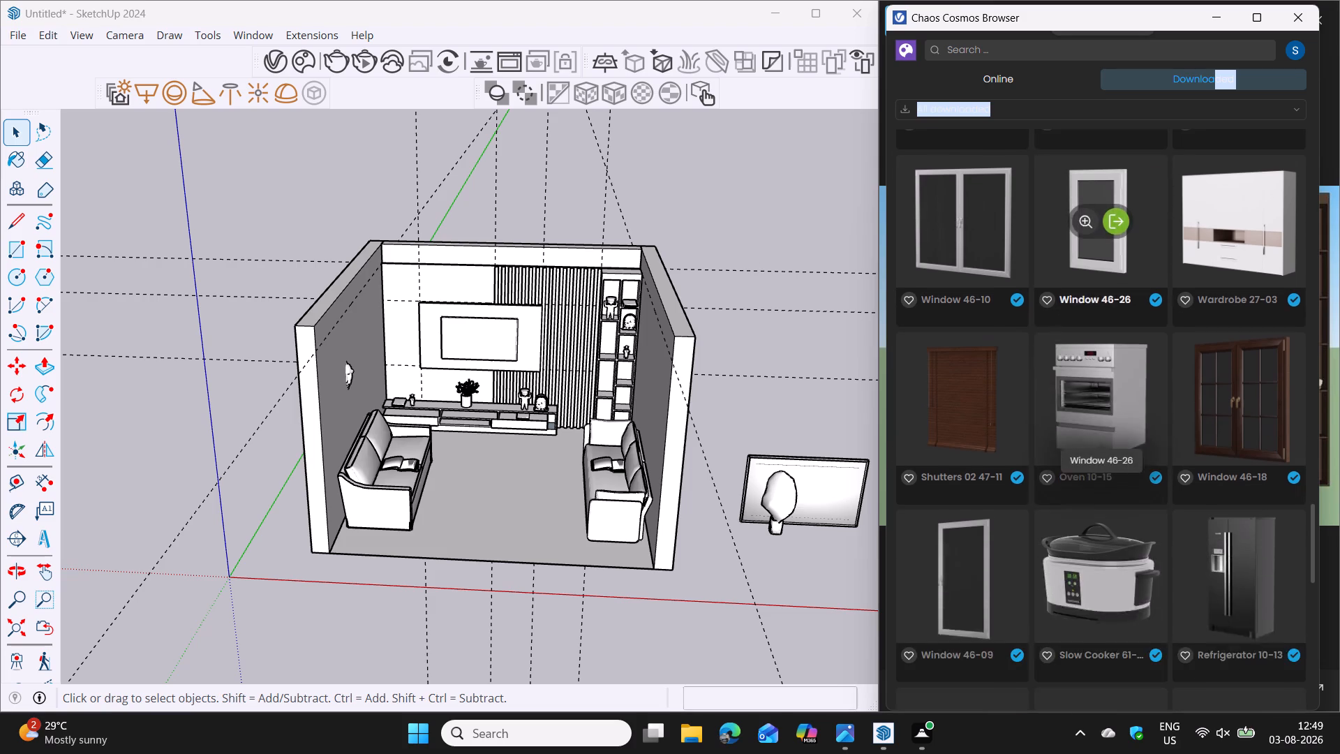
{"action": "scroll", "coordinate": [1112, 464], "scroll_direction": "down", "scroll_amount": 9}
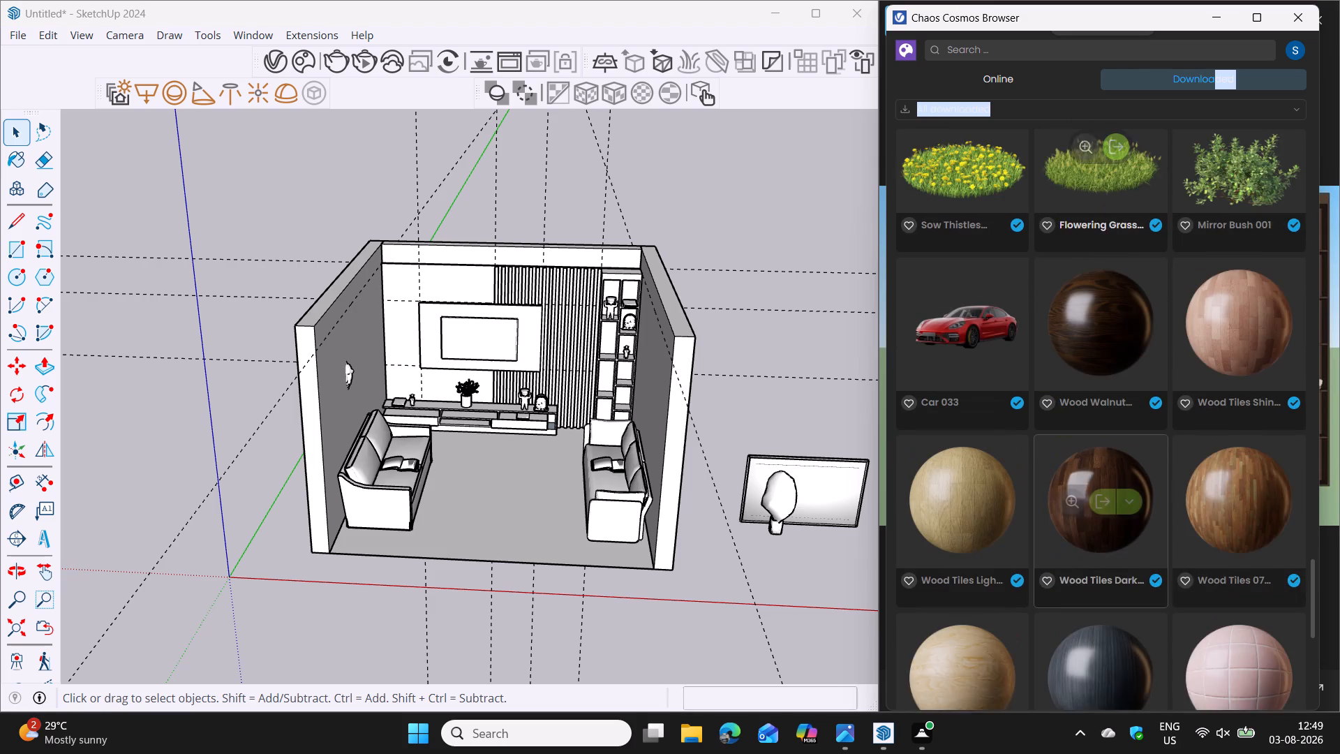
{"action": "scroll", "coordinate": [1112, 464], "scroll_direction": "down", "scroll_amount": 14}
{"action": "scroll", "coordinate": [1112, 464], "scroll_direction": "up", "scroll_amount": 3}
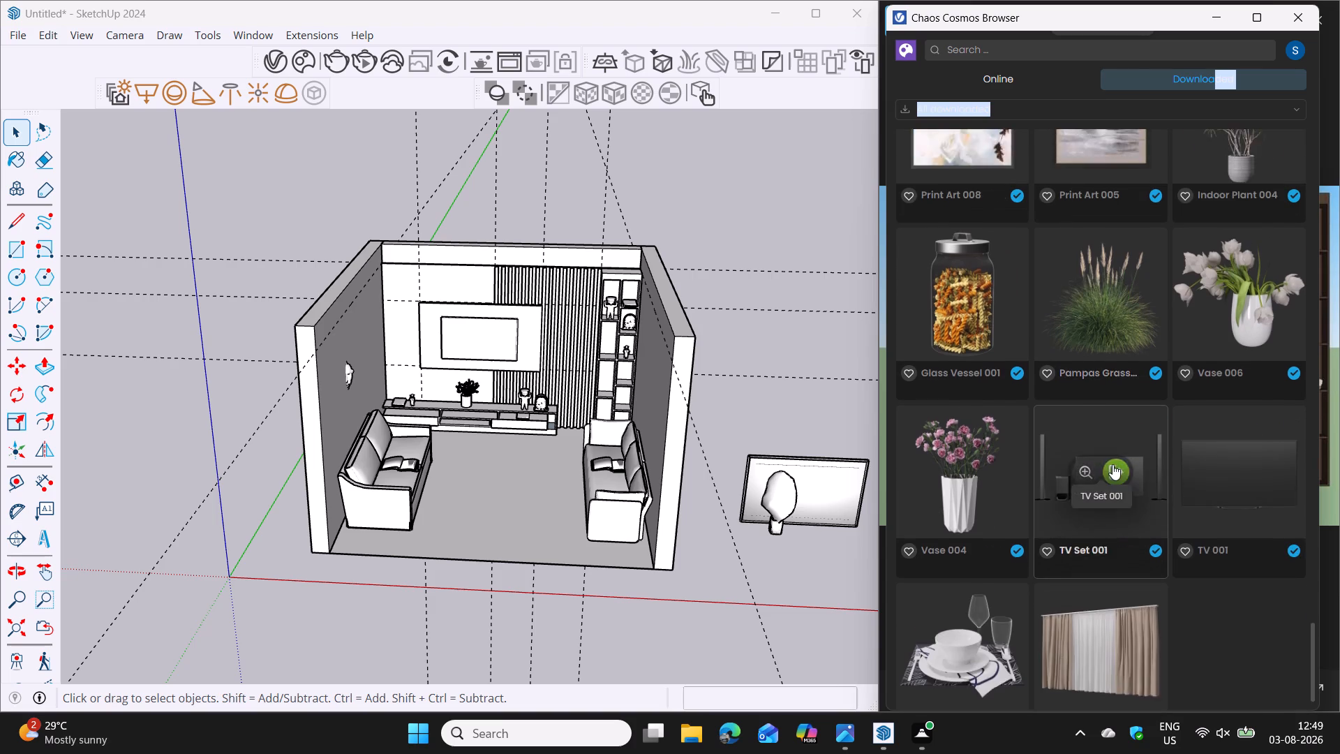
{"action": "scroll", "coordinate": [1112, 464], "scroll_direction": "up", "scroll_amount": 1}
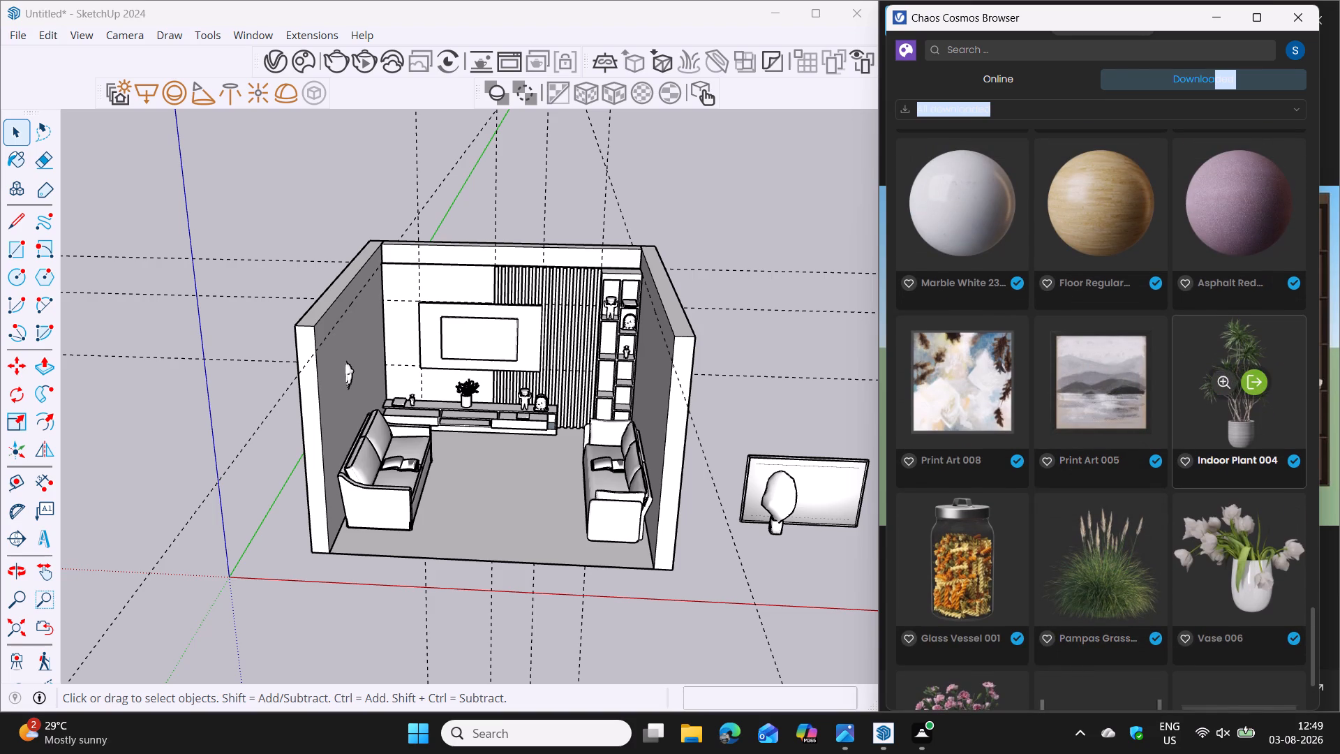
{"action": "left_click", "coordinate": [1255, 382]}
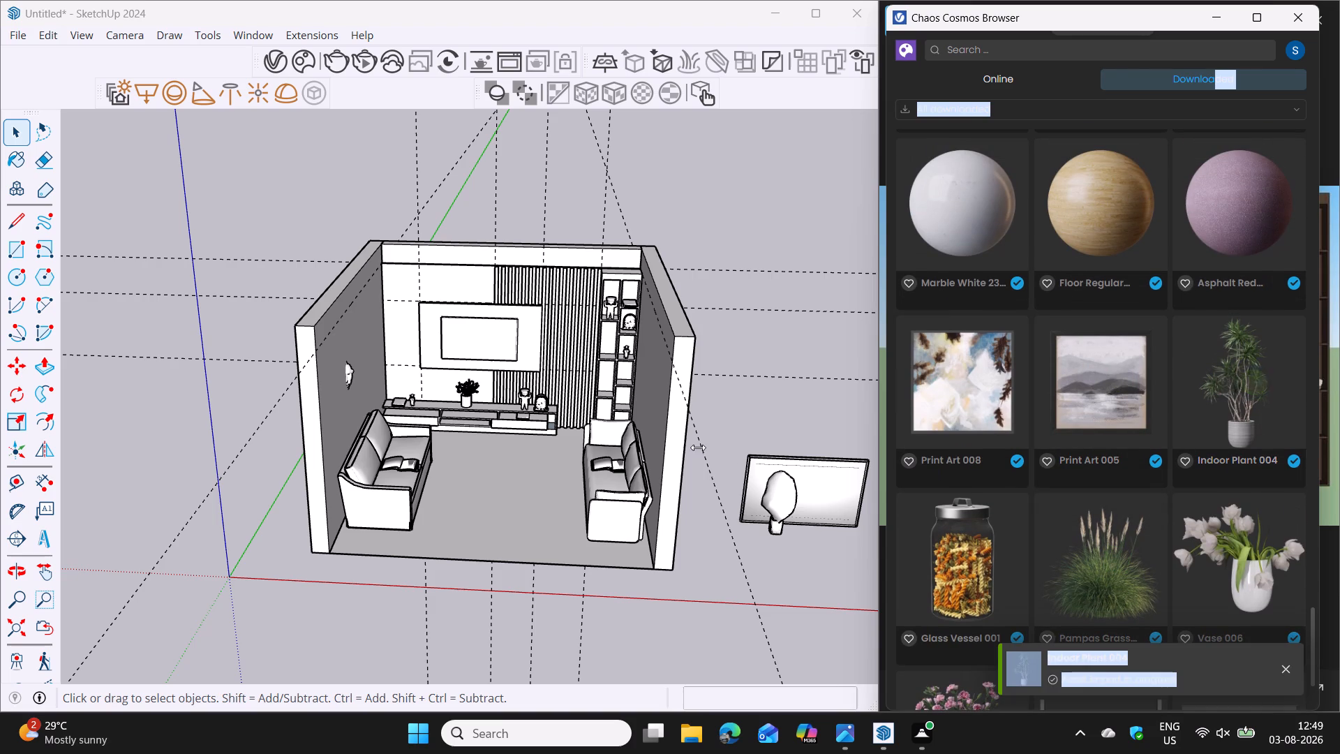
Place the potted indoor plant outside the room, beside the bamboo vase at the framed panel, and end placement.
{"action": "scroll", "coordinate": [603, 364], "scroll_direction": "up", "scroll_amount": 5}
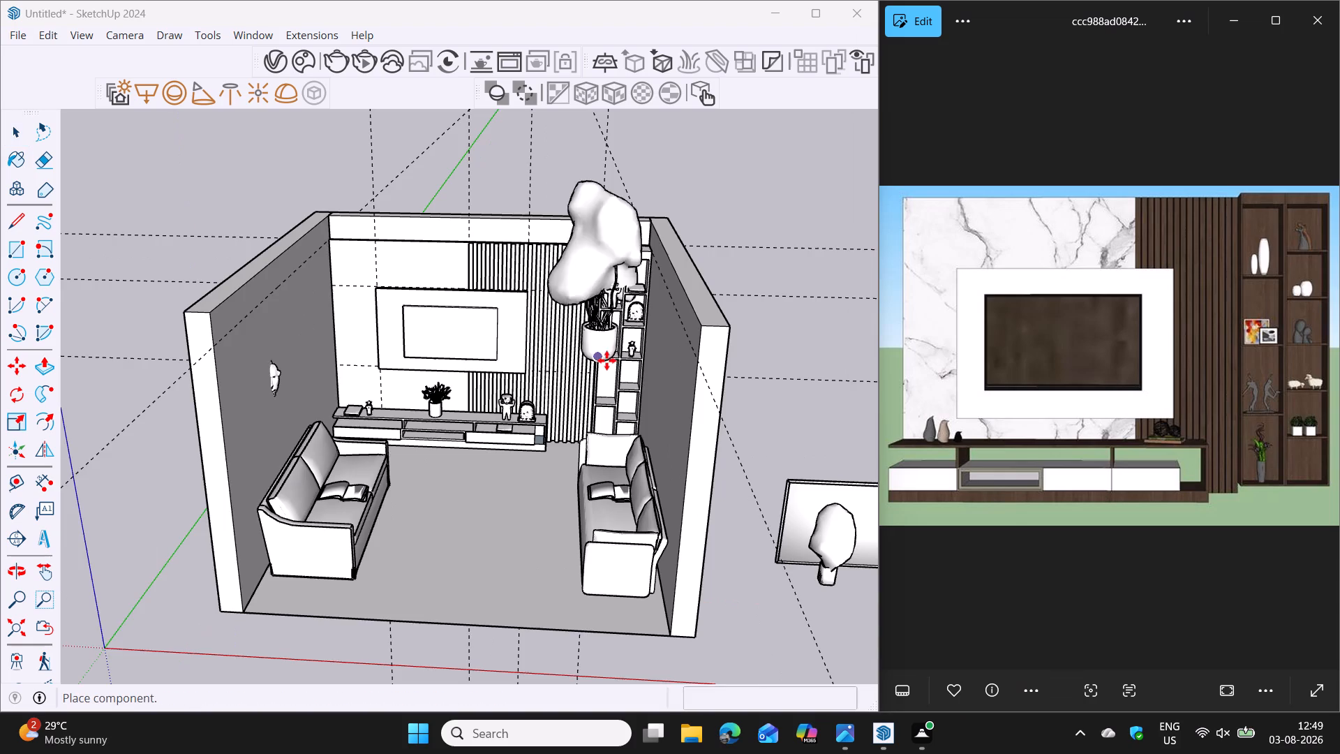
{"action": "scroll", "coordinate": [606, 360], "scroll_direction": "up", "scroll_amount": 7}
{"action": "scroll", "coordinate": [609, 357], "scroll_direction": "down", "scroll_amount": 5}
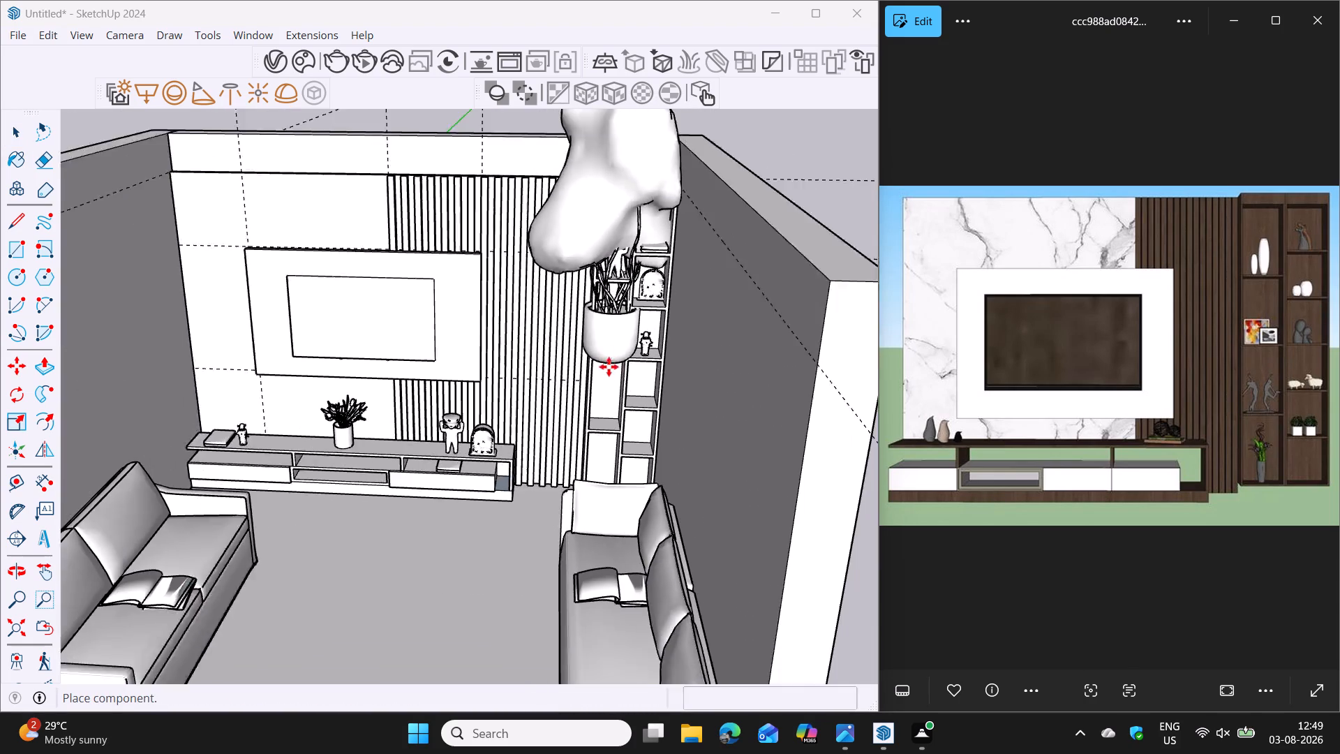
{"action": "scroll", "coordinate": [618, 411], "scroll_direction": "down", "scroll_amount": 6}
{"action": "scroll", "coordinate": [660, 469], "scroll_direction": "down", "scroll_amount": 5}
{"action": "left_click", "coordinate": [800, 542]}
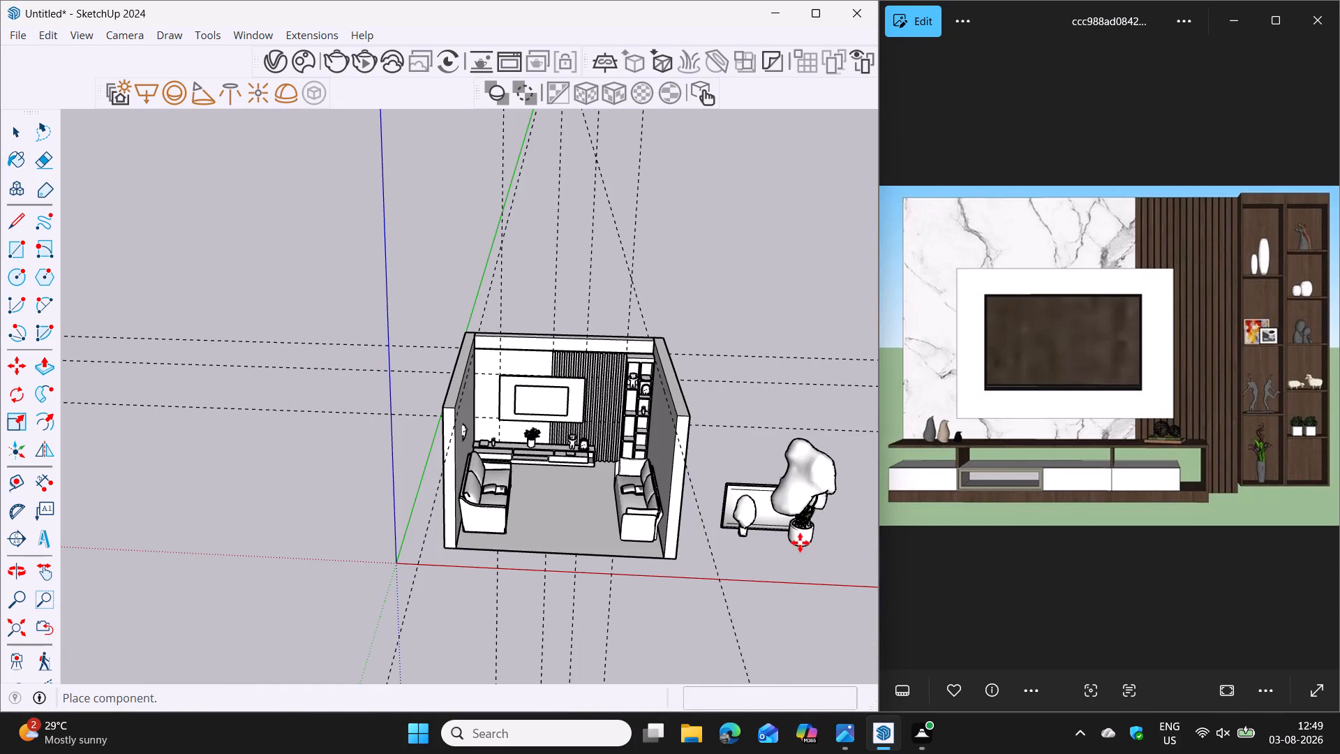
{"action": "key", "text": "Escape"}
Import the downloaded Vase 004 asset and place it in the shelving unit, in the compartment directly below the figurine holding a bowl.
{"action": "scroll", "coordinate": [1154, 435], "scroll_direction": "down", "scroll_amount": 4}
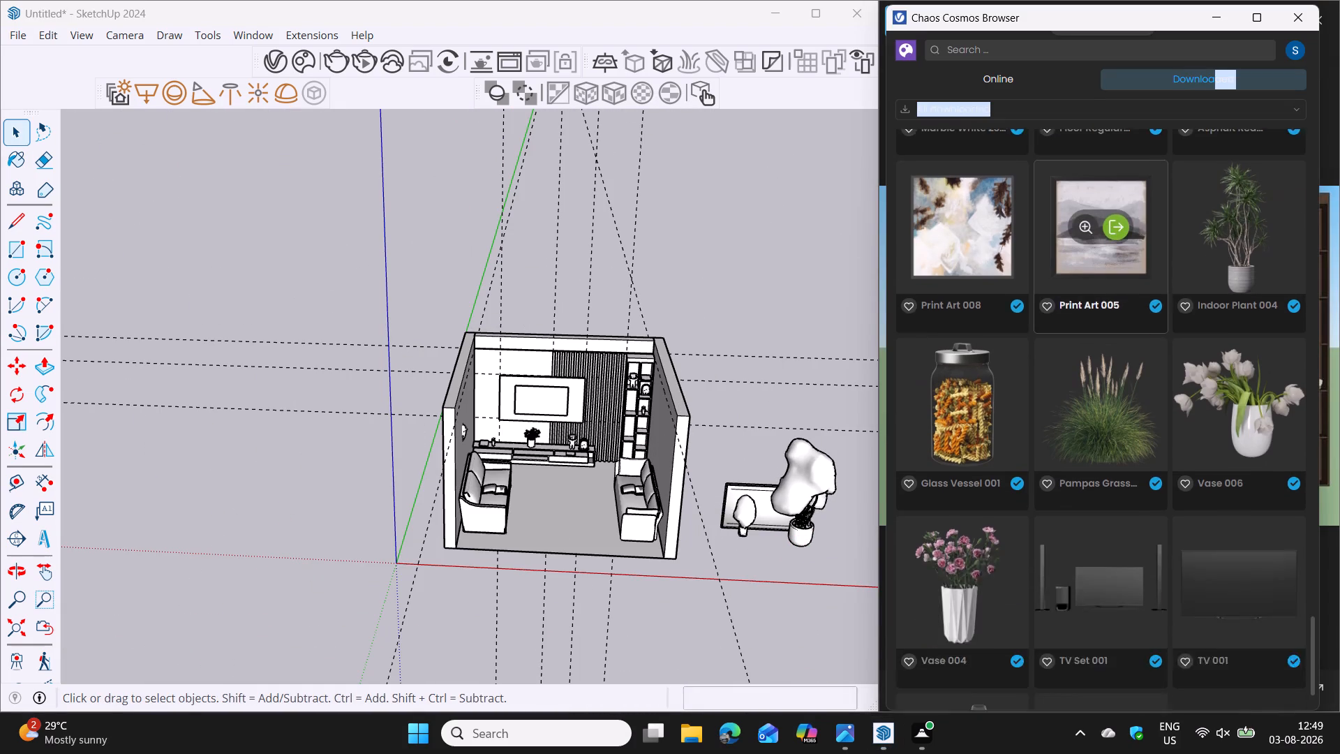
{"action": "scroll", "coordinate": [1156, 438], "scroll_direction": "down", "scroll_amount": 5}
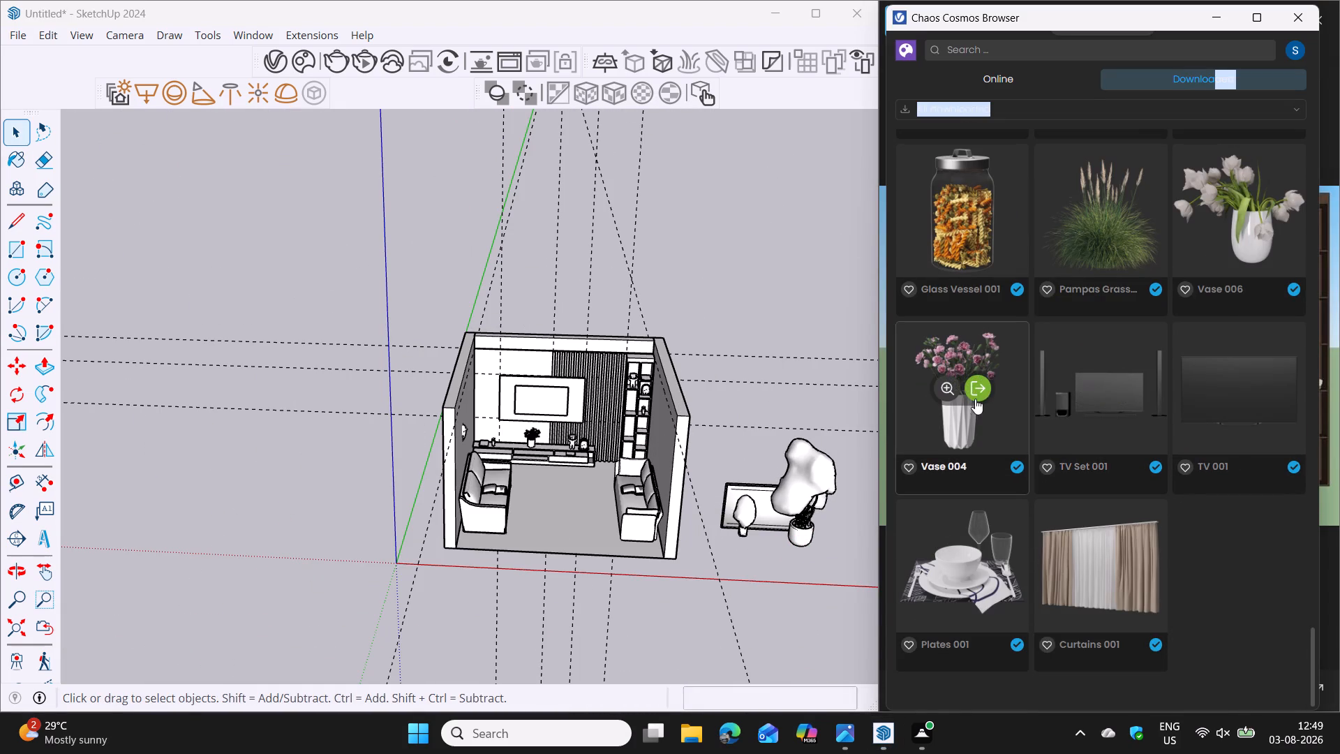
{"action": "left_click", "coordinate": [980, 390]}
{"action": "scroll", "coordinate": [630, 400], "scroll_direction": "up", "scroll_amount": 4}
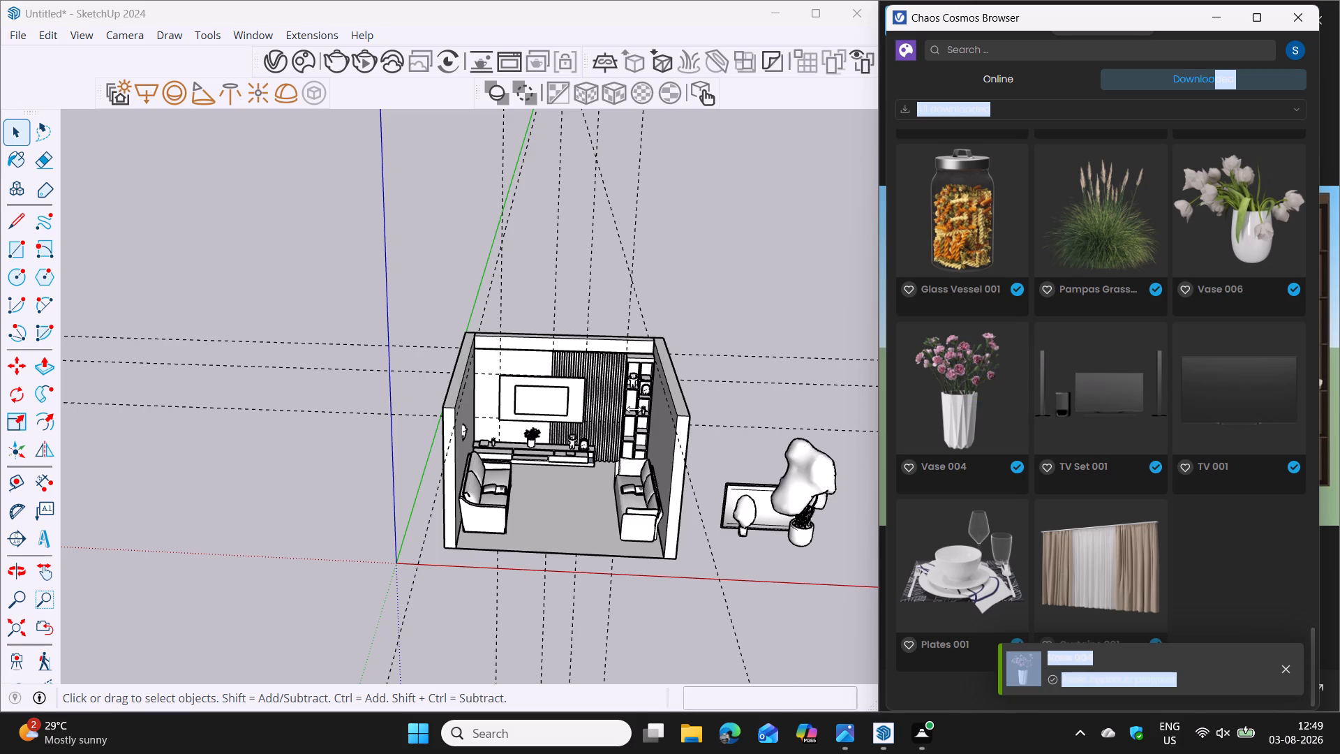
{"action": "scroll", "coordinate": [634, 409], "scroll_direction": "up", "scroll_amount": 12}
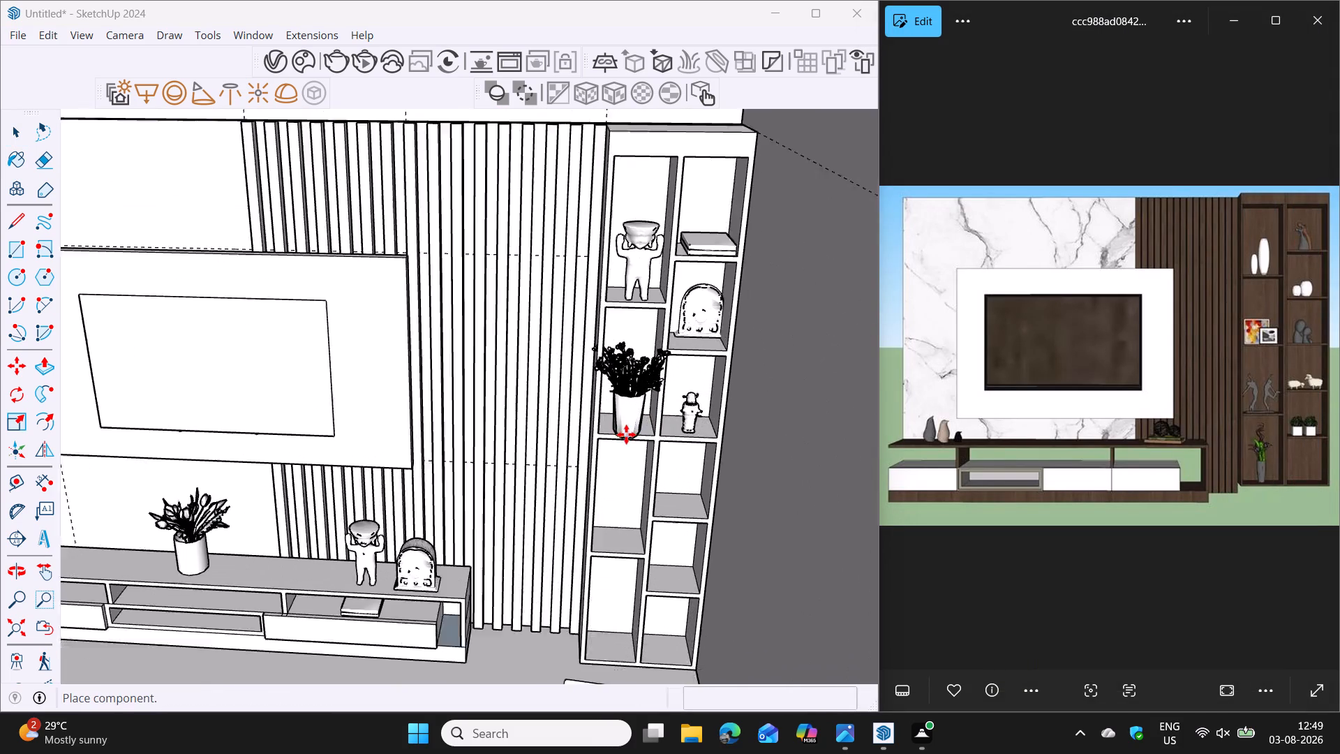
{"action": "scroll", "coordinate": [626, 434], "scroll_direction": "up", "scroll_amount": 6}
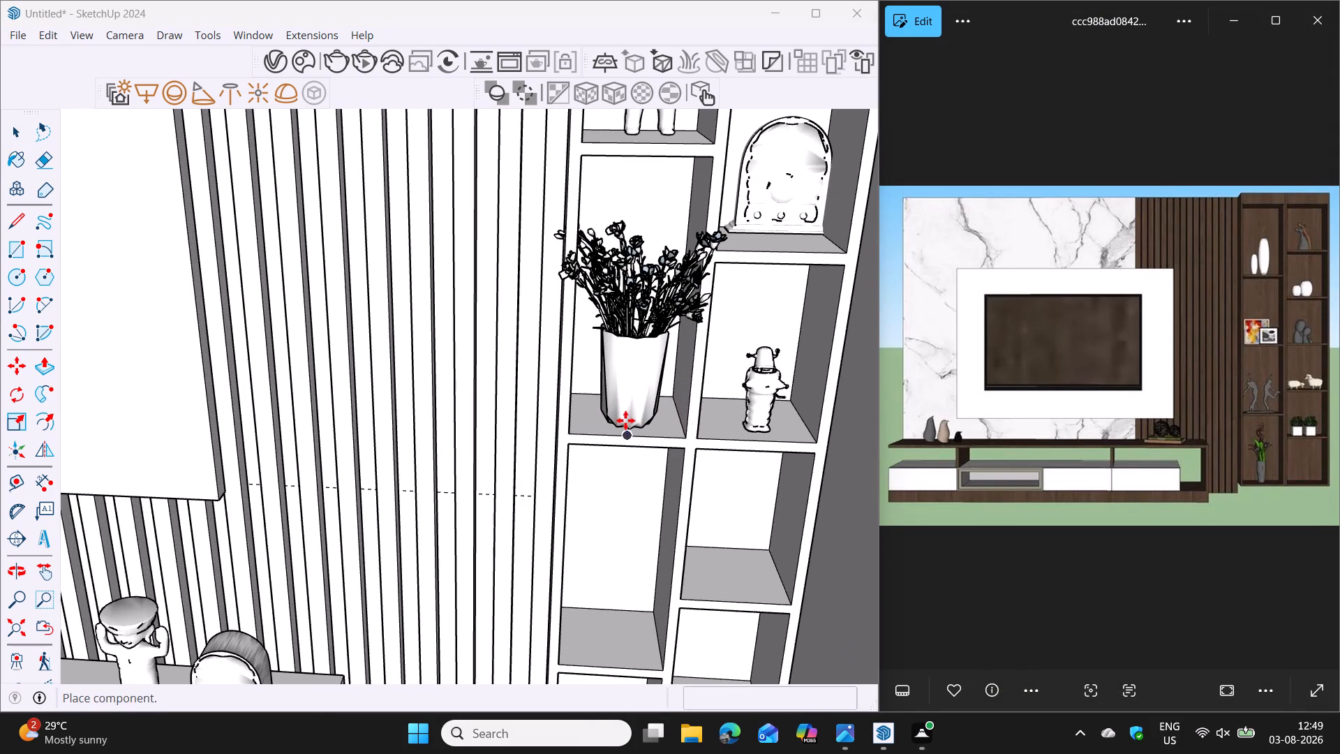
{"action": "left_click", "coordinate": [623, 419]}
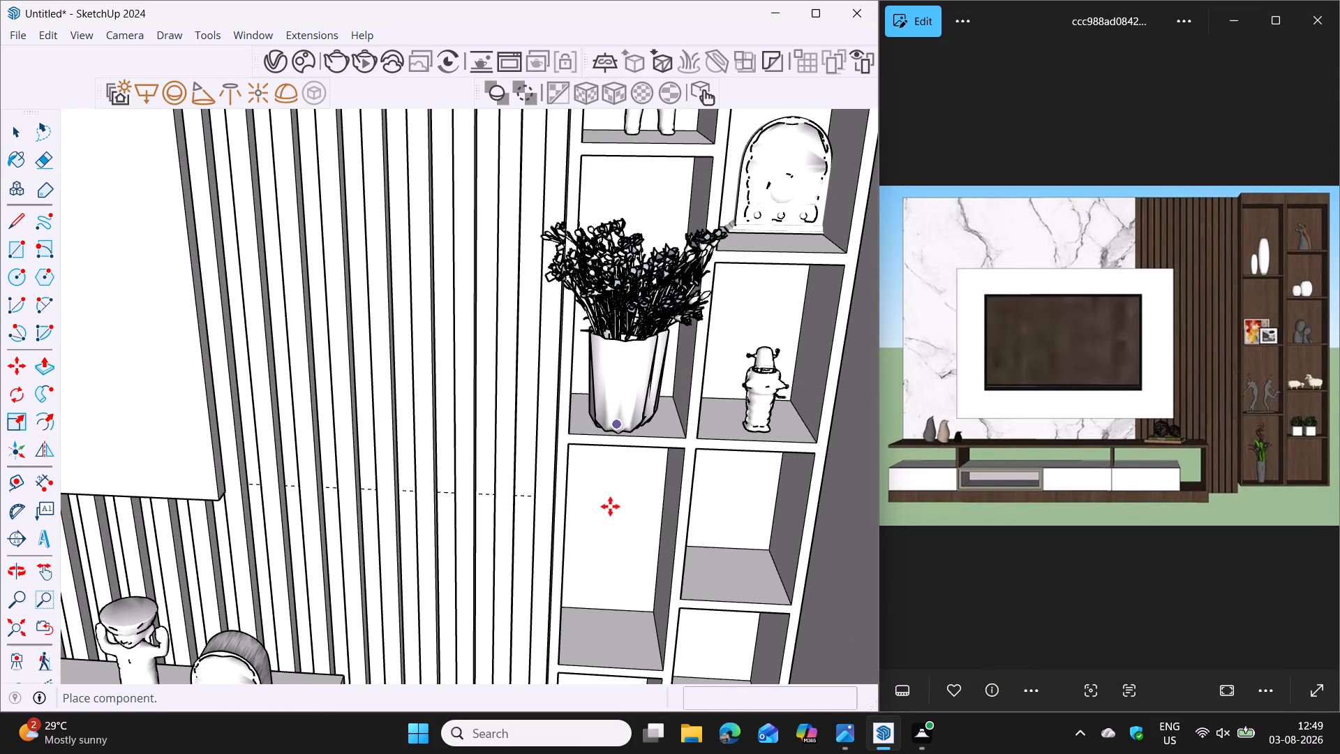
Place two more copies of the flower vase in the two shelf compartments directly below the first one, and end placement.
{"action": "scroll", "coordinate": [611, 521], "scroll_direction": "down", "scroll_amount": 7}
{"action": "middle_click_drag", "start_coordinate": [620, 564], "coordinate": [576, 456], "text": "shift"}
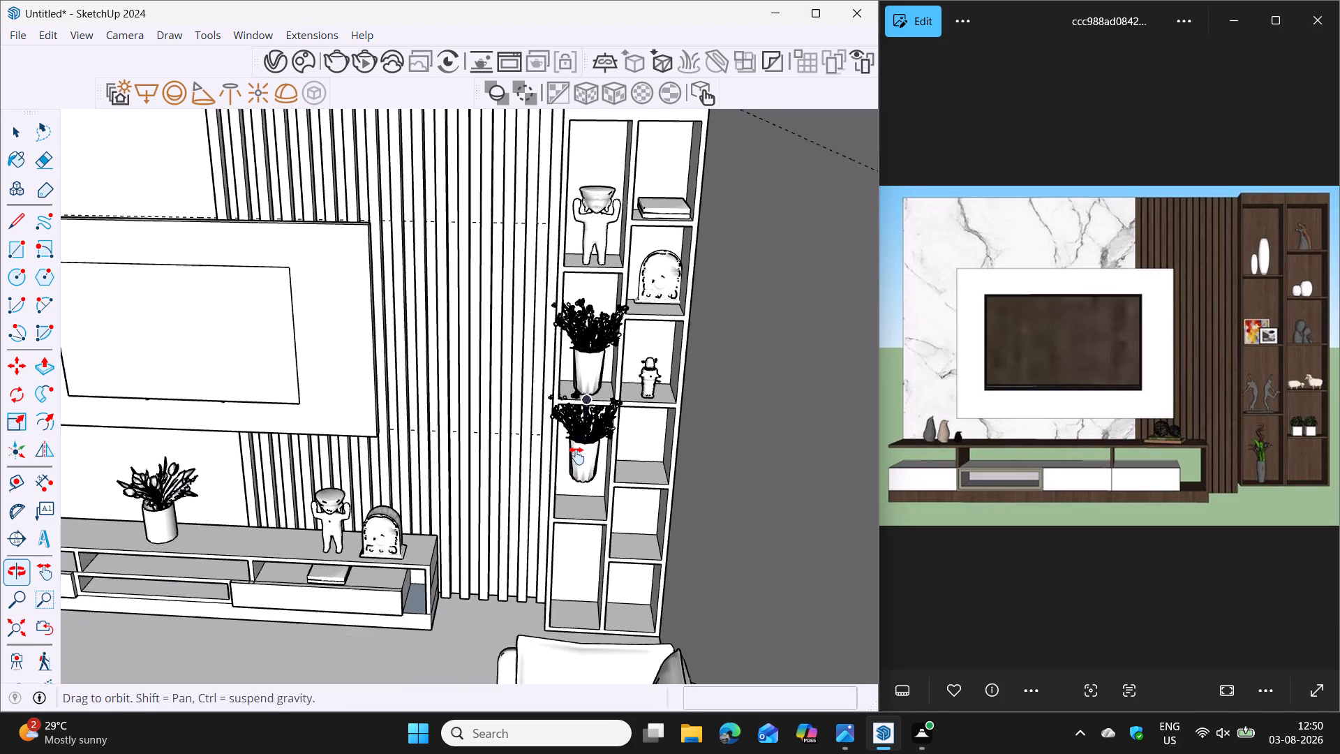
{"action": "middle_click_drag", "start_coordinate": [576, 456], "coordinate": [562, 424], "text": "shift"}
{"action": "middle_click_drag", "start_coordinate": [563, 457], "coordinate": [546, 436], "text": "shift"}
{"action": "scroll", "coordinate": [547, 436], "scroll_direction": "up", "scroll_amount": 1}
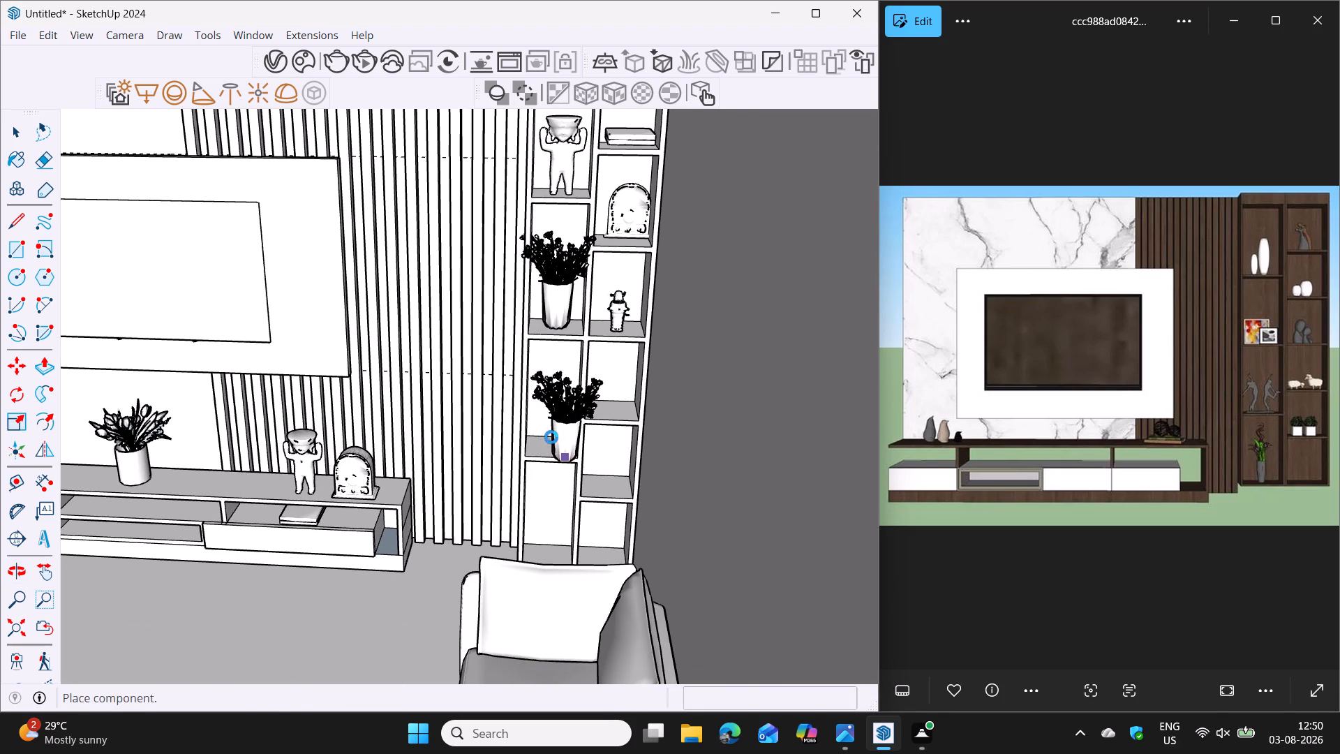
{"action": "middle_click_drag", "start_coordinate": [552, 438], "coordinate": [544, 429], "text": "shift"}
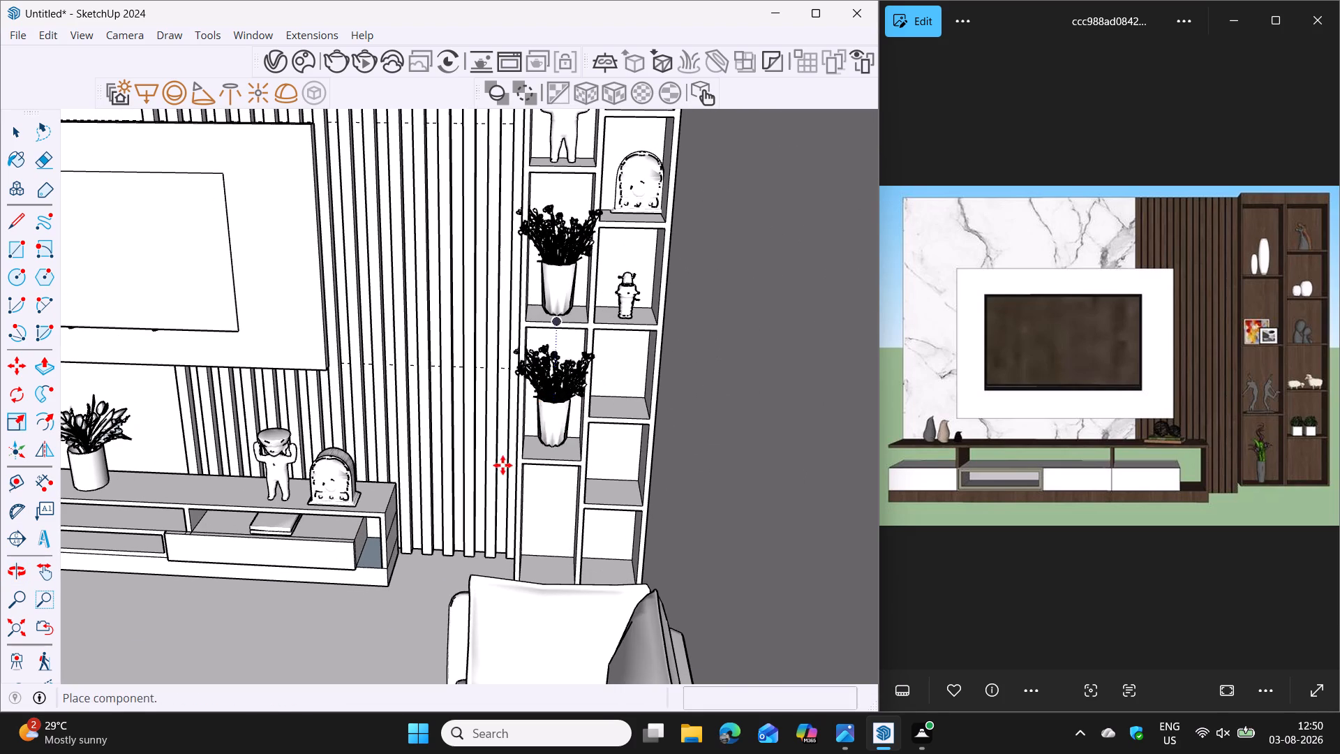
{"action": "scroll", "coordinate": [543, 459], "scroll_direction": "up", "scroll_amount": 5}
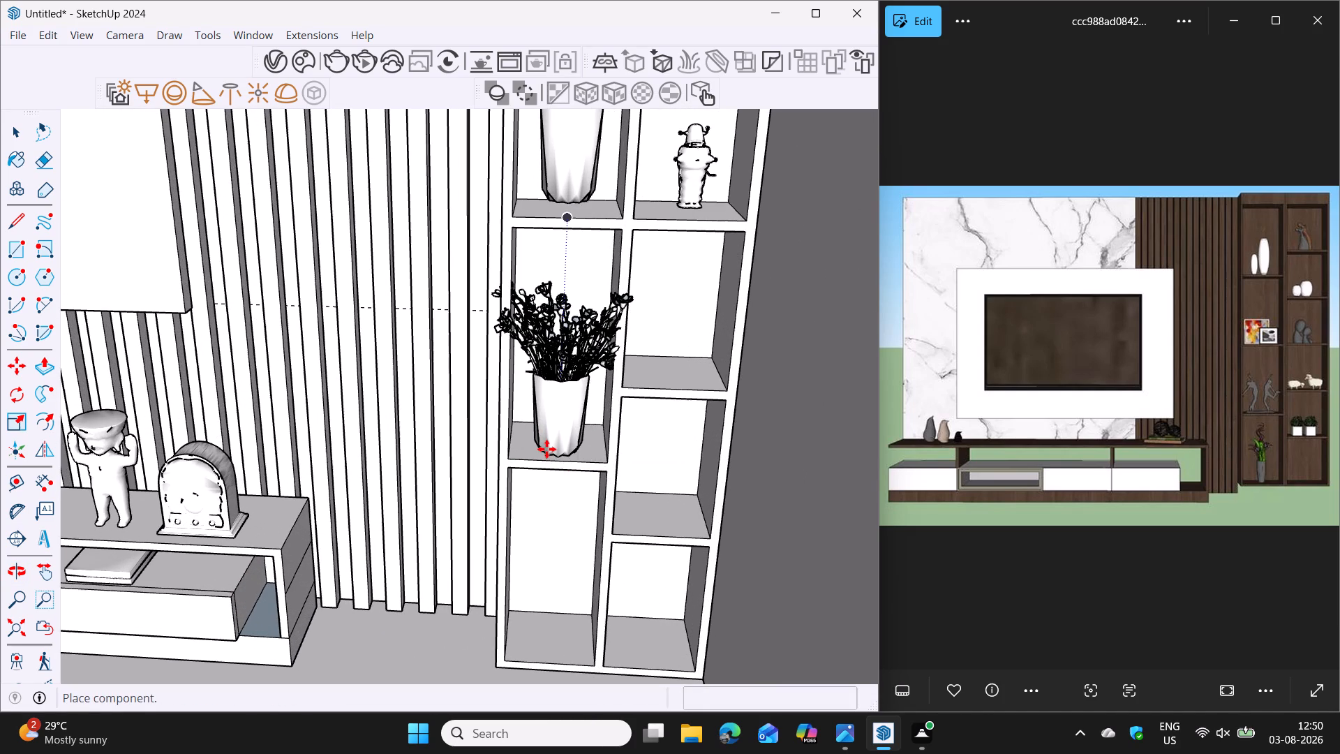
{"action": "left_click", "coordinate": [546, 449]}
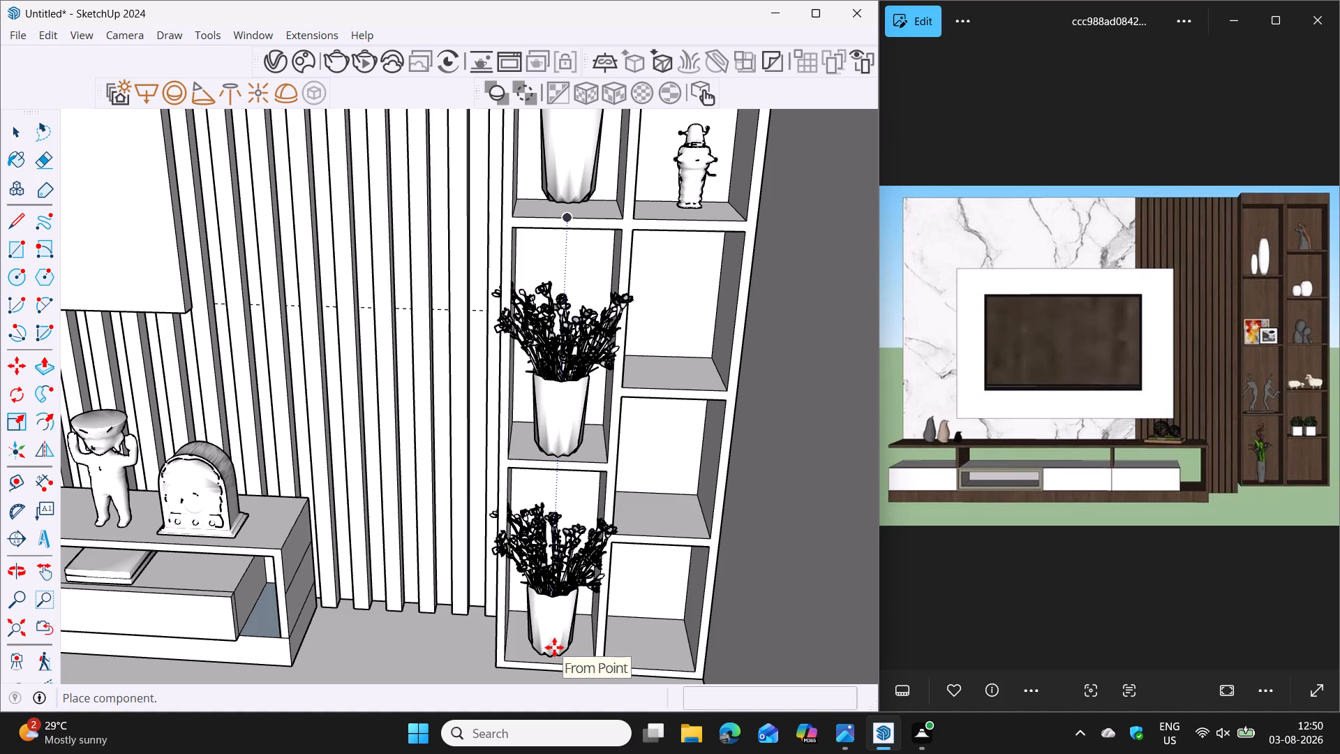
{"action": "left_click", "coordinate": [554, 647]}
{"action": "scroll", "coordinate": [701, 572], "scroll_direction": "down", "scroll_amount": 5}
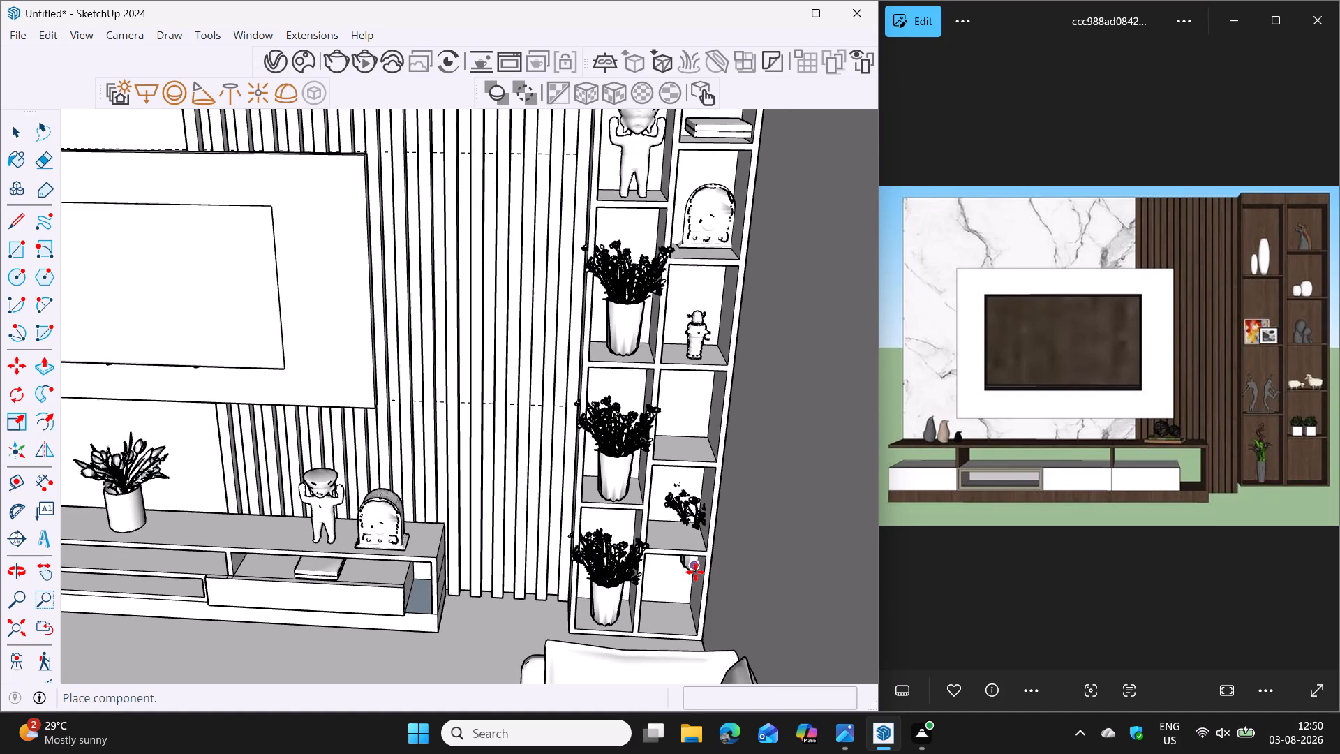
{"action": "scroll", "coordinate": [694, 572], "scroll_direction": "down", "scroll_amount": 3}
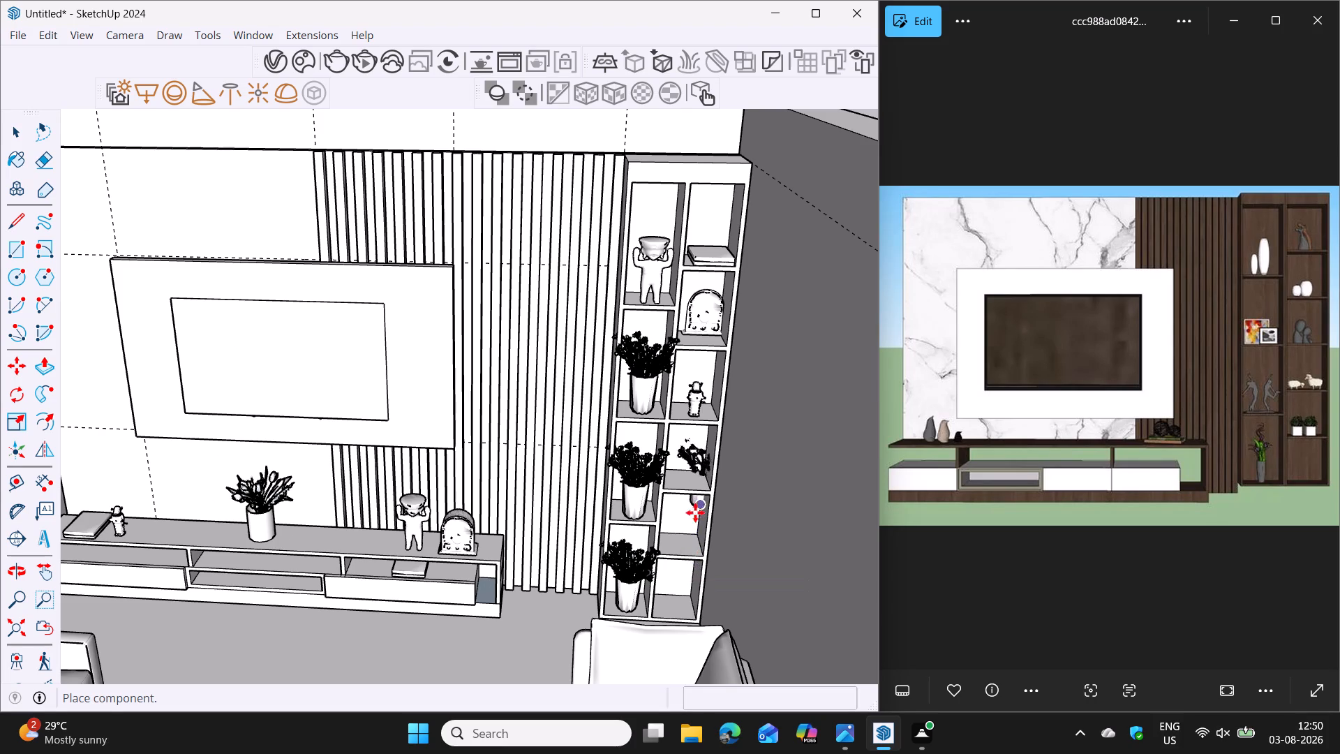
{"action": "key", "text": "Escape"}
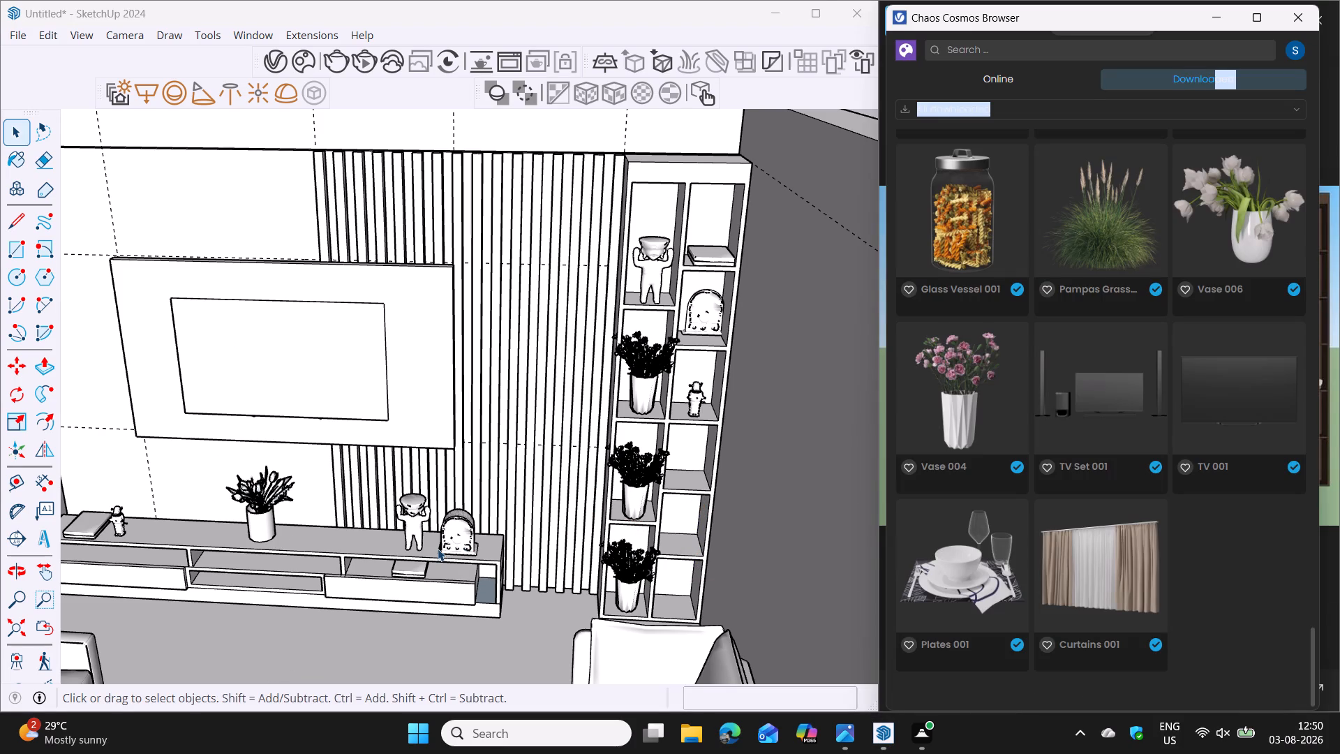
Move the arched decoration about 4' 4" down to the second-lowest compartment of its shelving column.
{"action": "left_click", "coordinate": [702, 330]}
{"action": "key", "text": "m"}
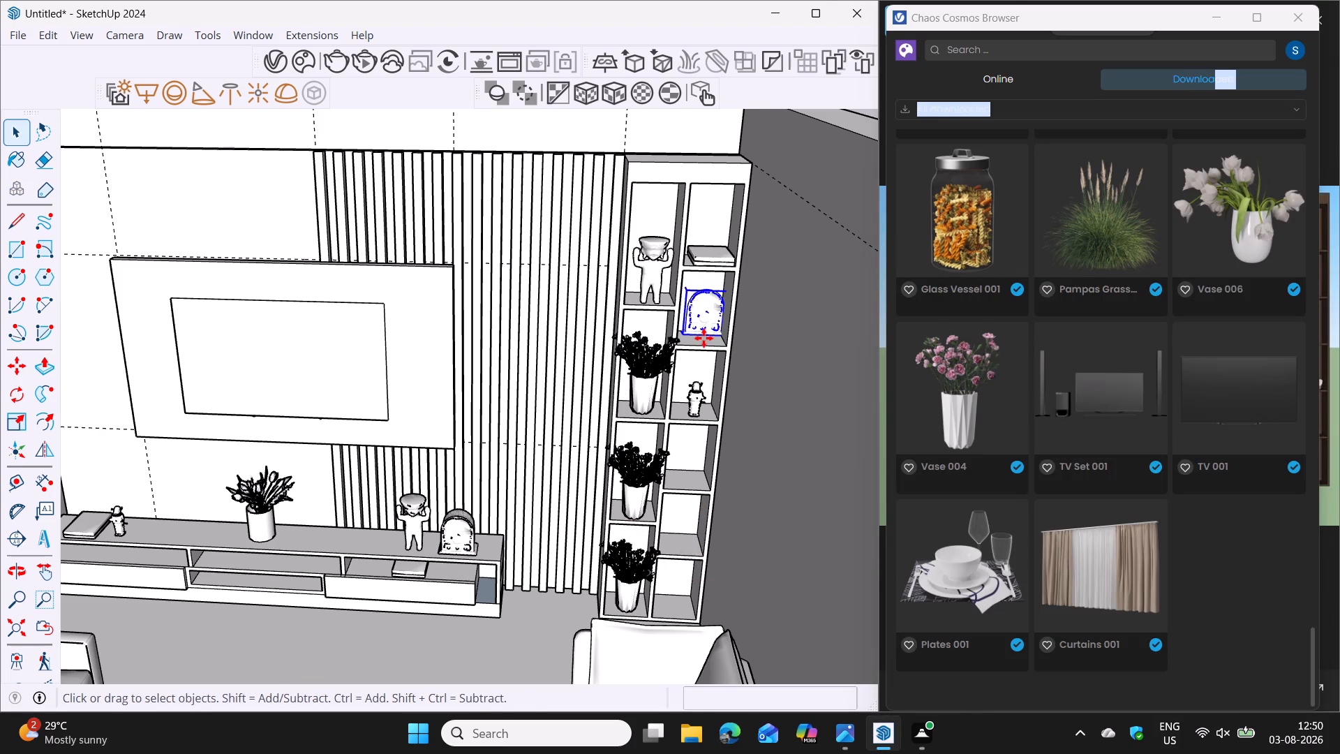
{"action": "left_click", "coordinate": [686, 337]}
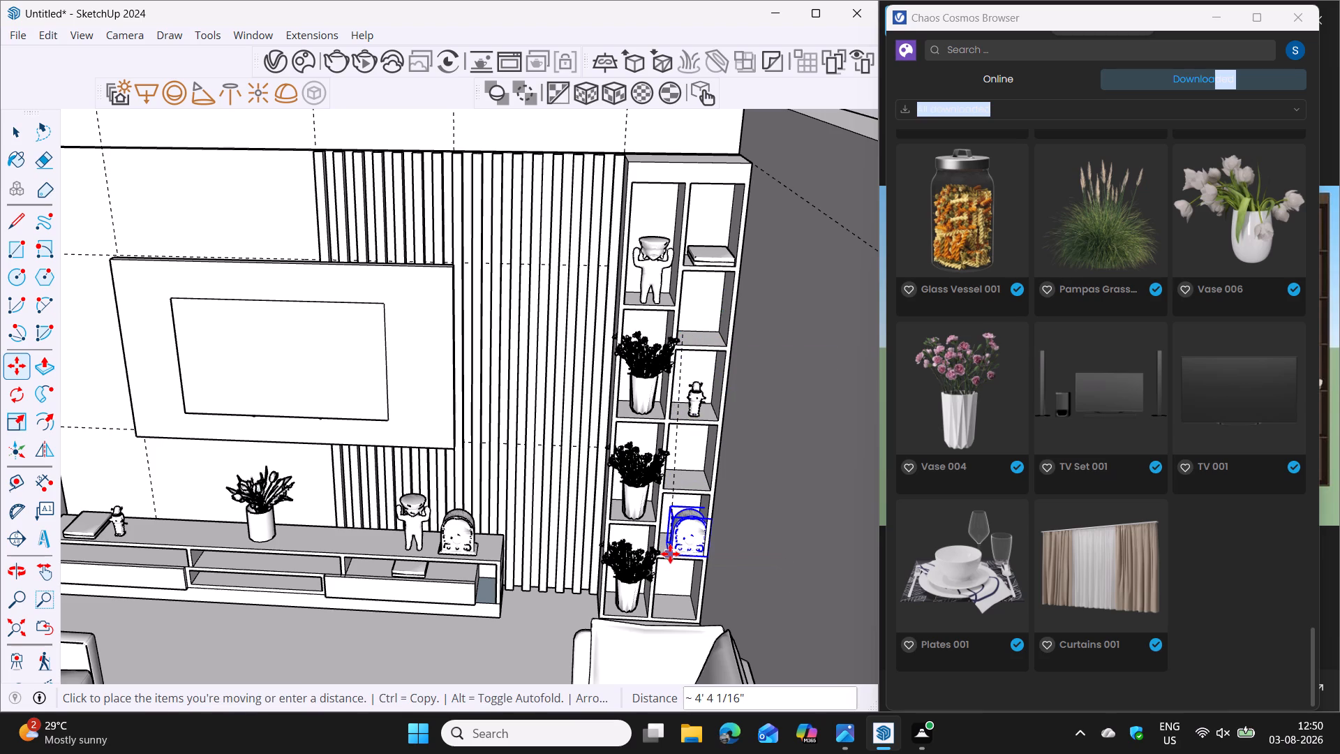
{"action": "left_click", "coordinate": [669, 552]}
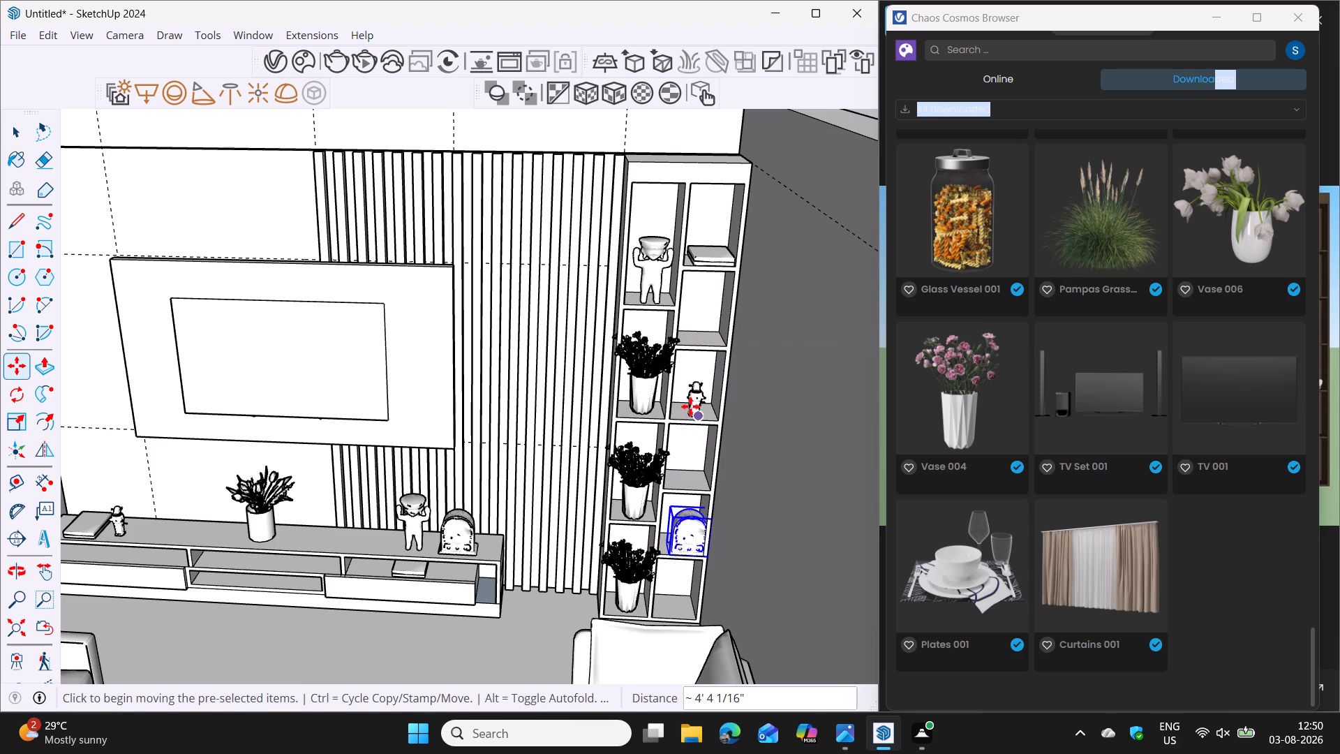
{"action": "key", "text": "space"}
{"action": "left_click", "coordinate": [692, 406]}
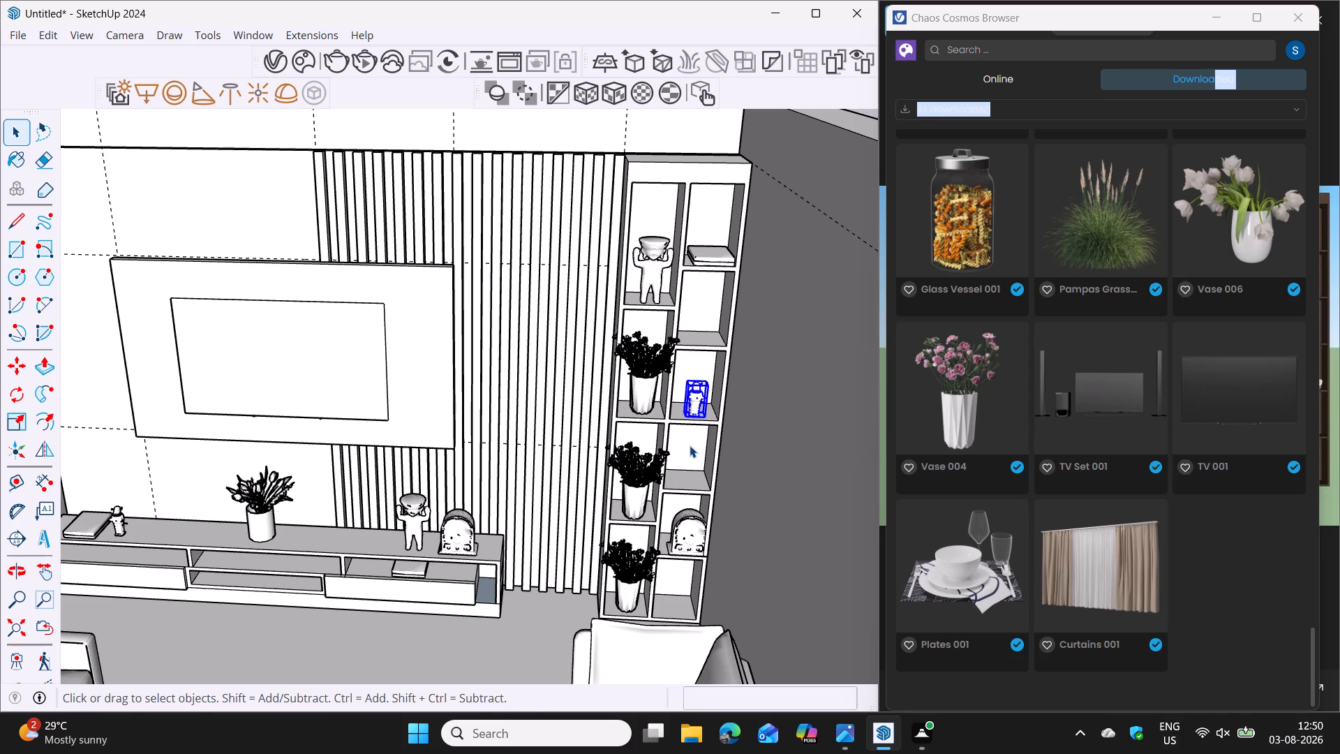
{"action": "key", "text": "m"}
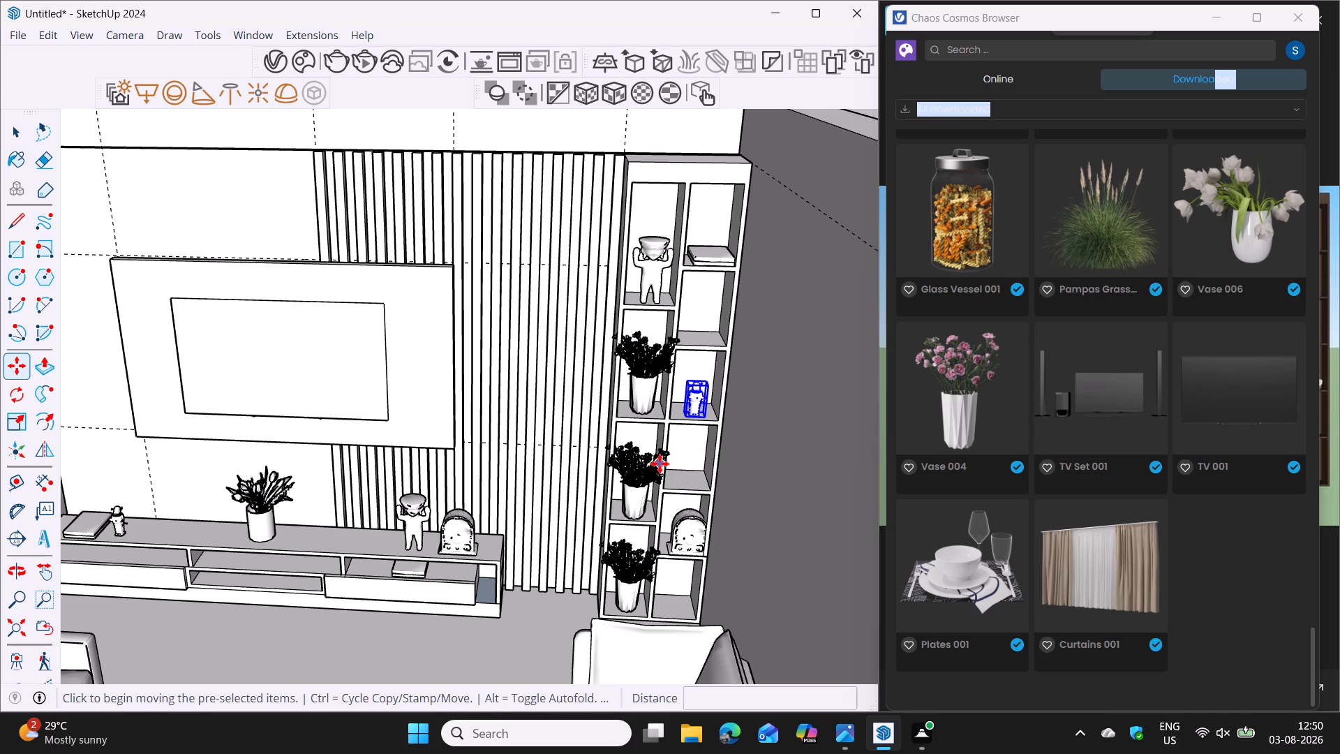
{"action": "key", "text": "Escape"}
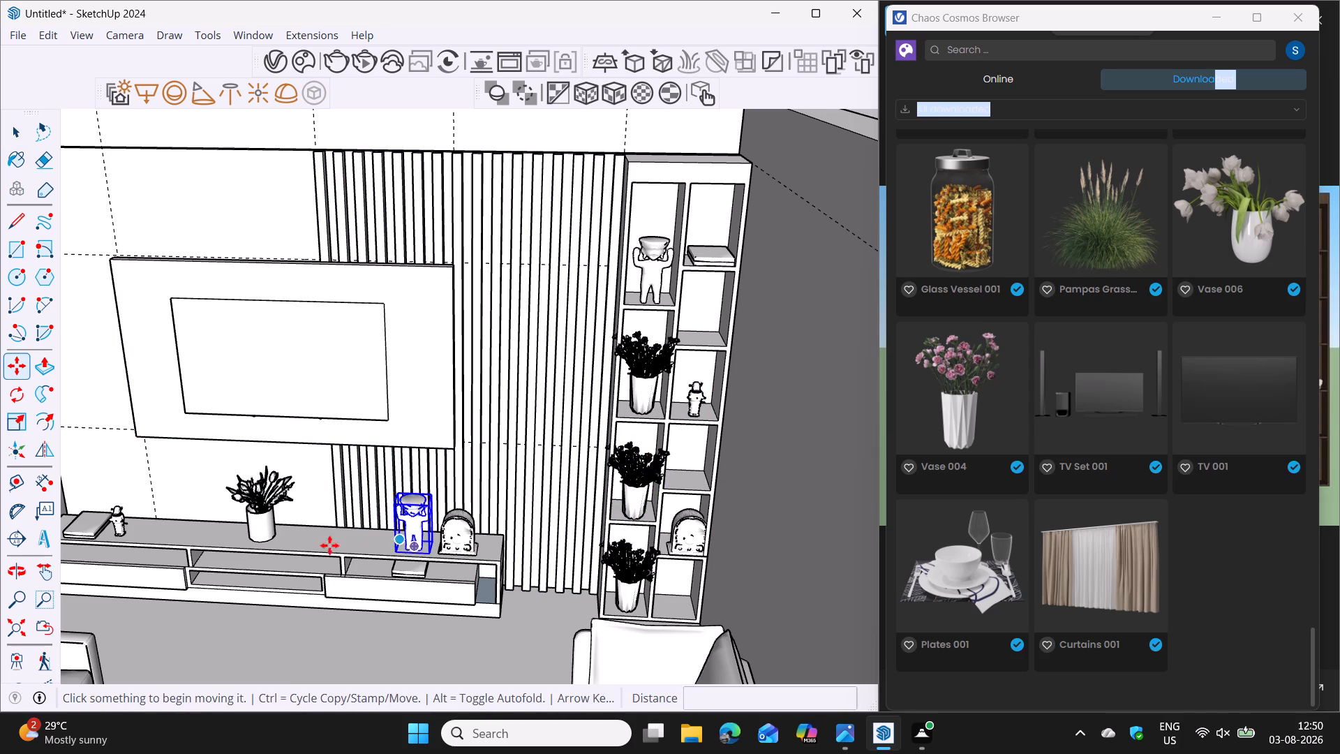
Copy the book stack from the TV unit into the shelf compartment directly above the small figurine, and again about 2' 10" away in the compartment below it.
{"action": "scroll", "coordinate": [142, 528], "scroll_direction": "down", "scroll_amount": 1}
{"action": "key", "text": "space"}
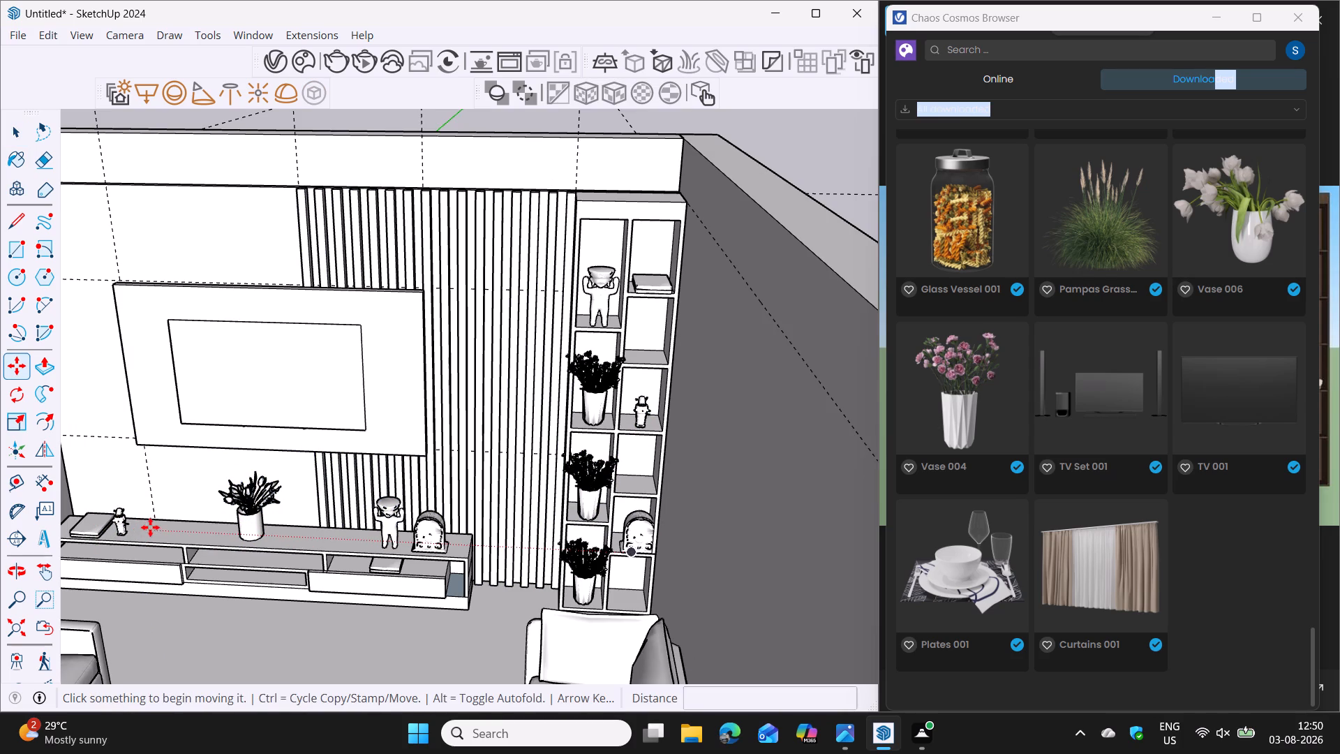
{"action": "left_click", "coordinate": [89, 526]}
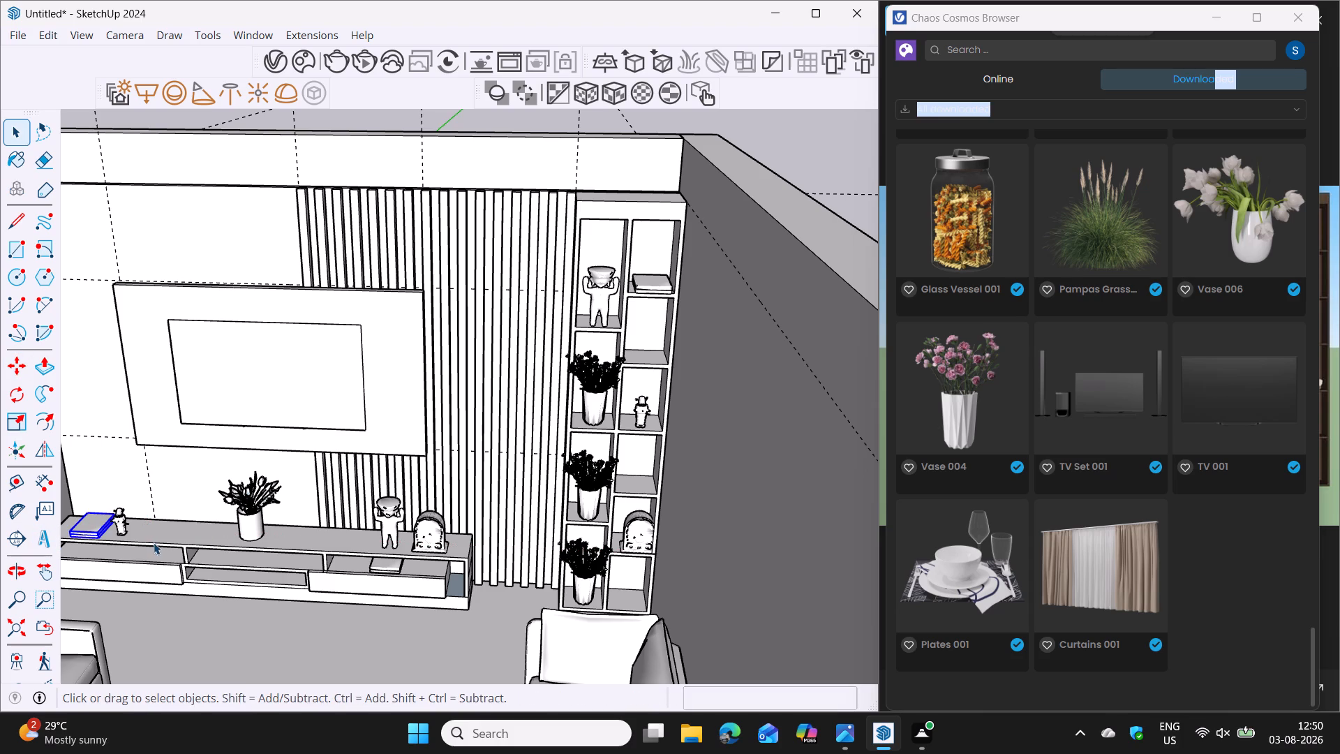
{"action": "key", "text": "m"}
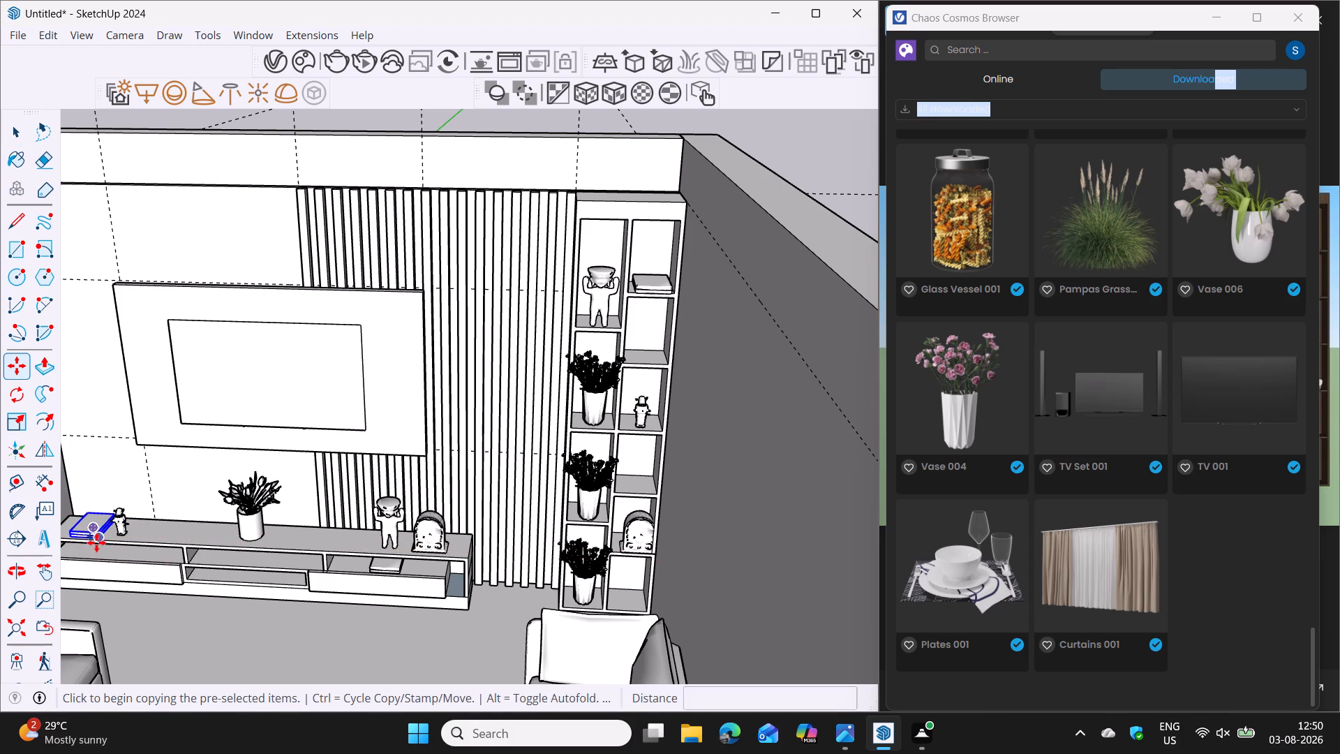
{"action": "left_click", "coordinate": [97, 542]}
{"action": "scroll", "coordinate": [640, 414], "scroll_direction": "up", "scroll_amount": 2}
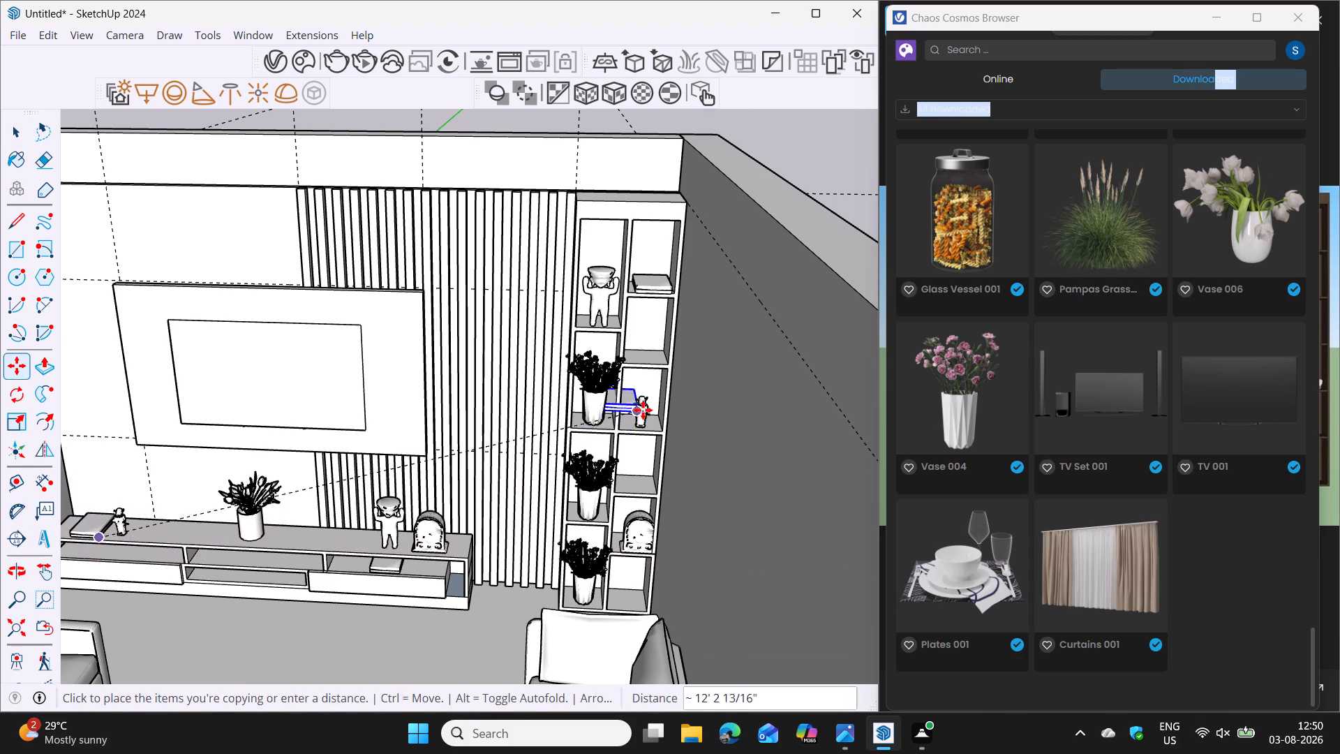
{"action": "scroll", "coordinate": [643, 410], "scroll_direction": "up", "scroll_amount": 7}
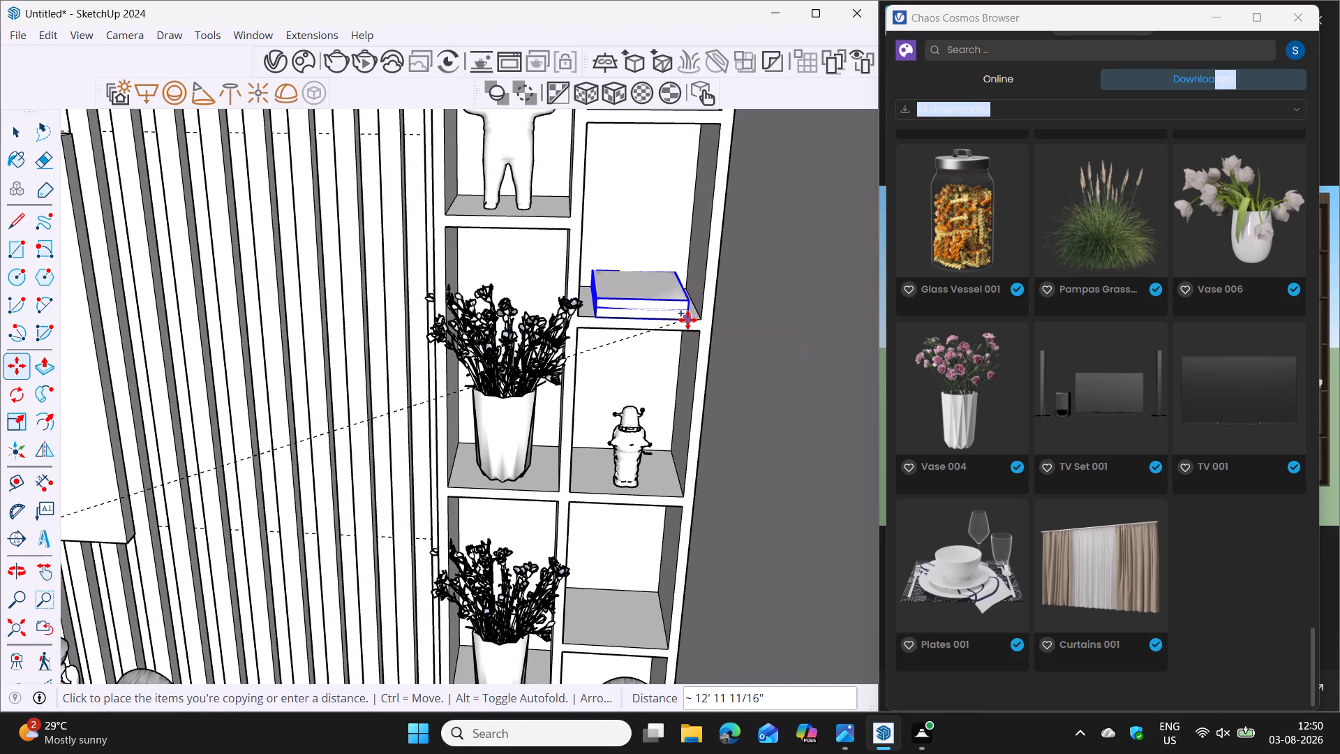
{"action": "left_click", "coordinate": [687, 320]}
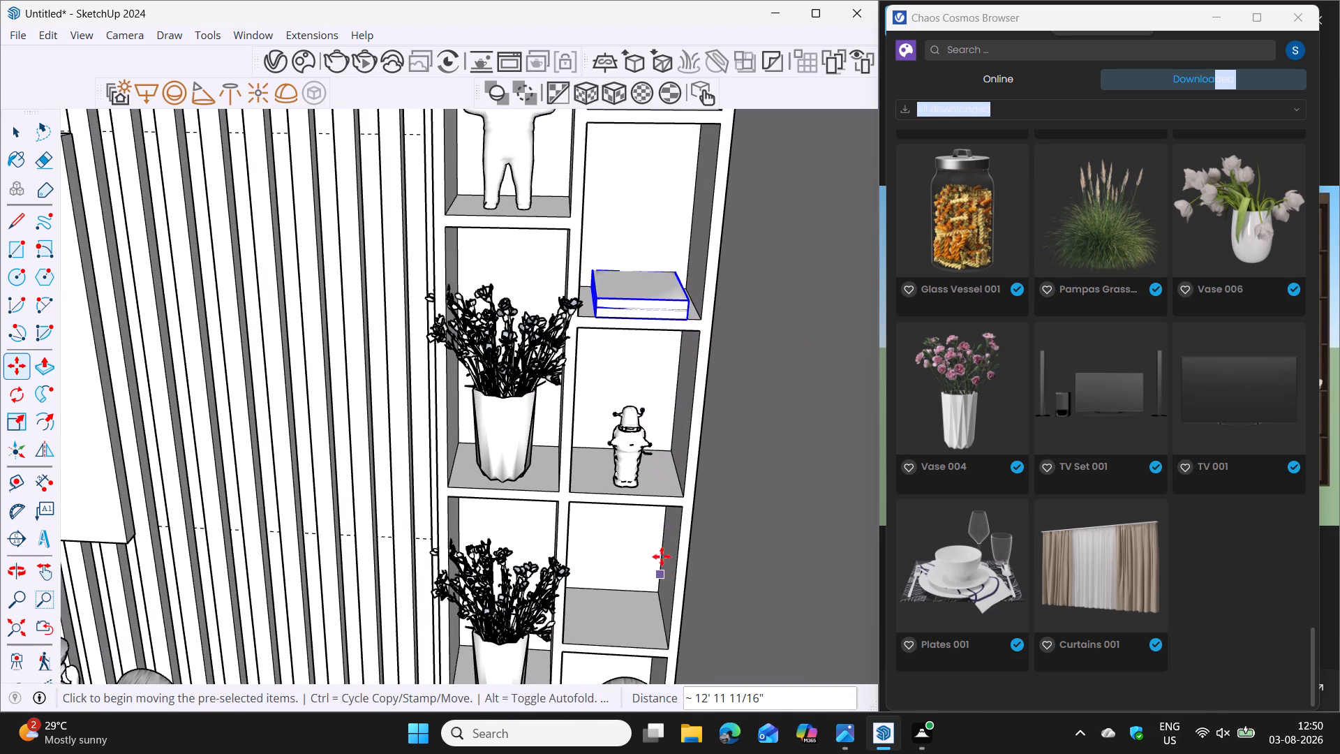
{"action": "left_click", "coordinate": [685, 320]}
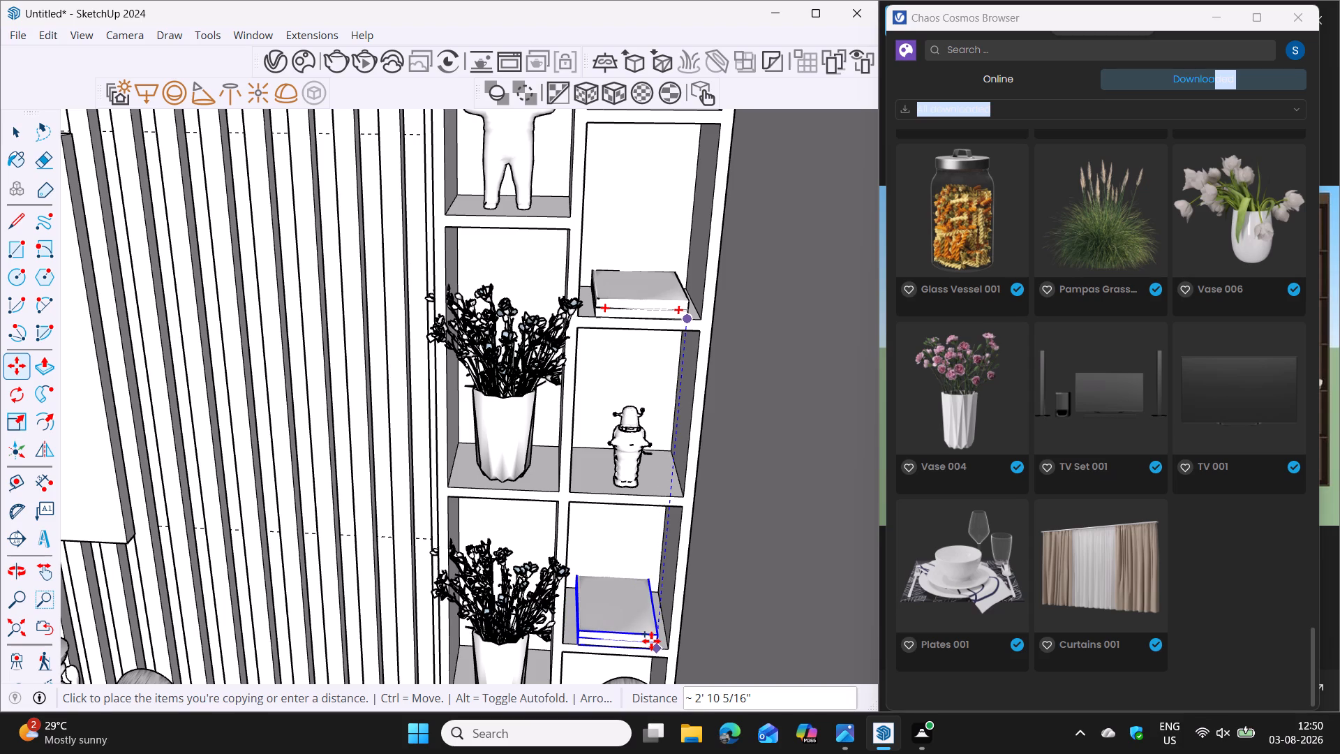
{"action": "left_click", "coordinate": [651, 641]}
Examine the furnished TV wall, shelving unit and sofas from a whole-room view, with the selection cleared.
{"action": "scroll", "coordinate": [507, 645], "scroll_direction": "down", "scroll_amount": 12}
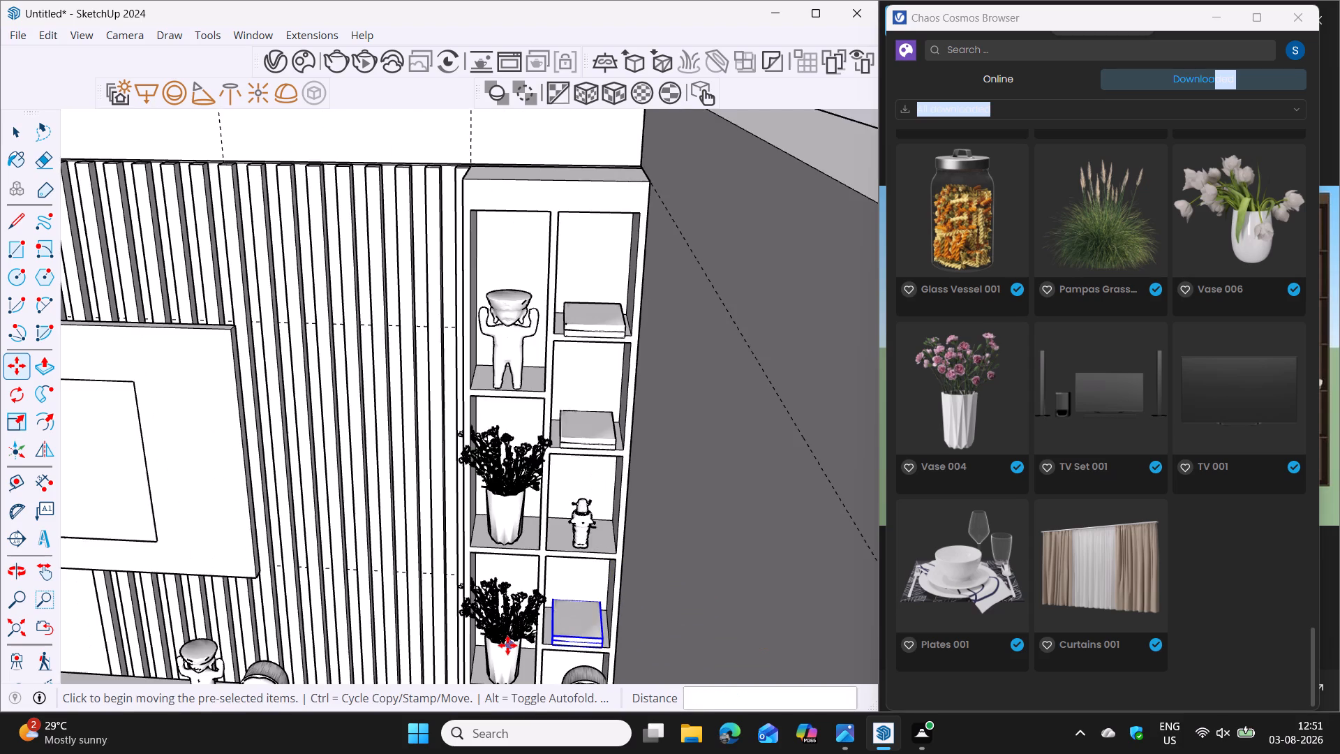
{"action": "scroll", "coordinate": [507, 645], "scroll_direction": "down", "scroll_amount": 1}
{"action": "middle_click_drag", "start_coordinate": [507, 645], "coordinate": [537, 480], "text": "shift"}
{"action": "middle_click_drag", "start_coordinate": [537, 501], "coordinate": [548, 457]}
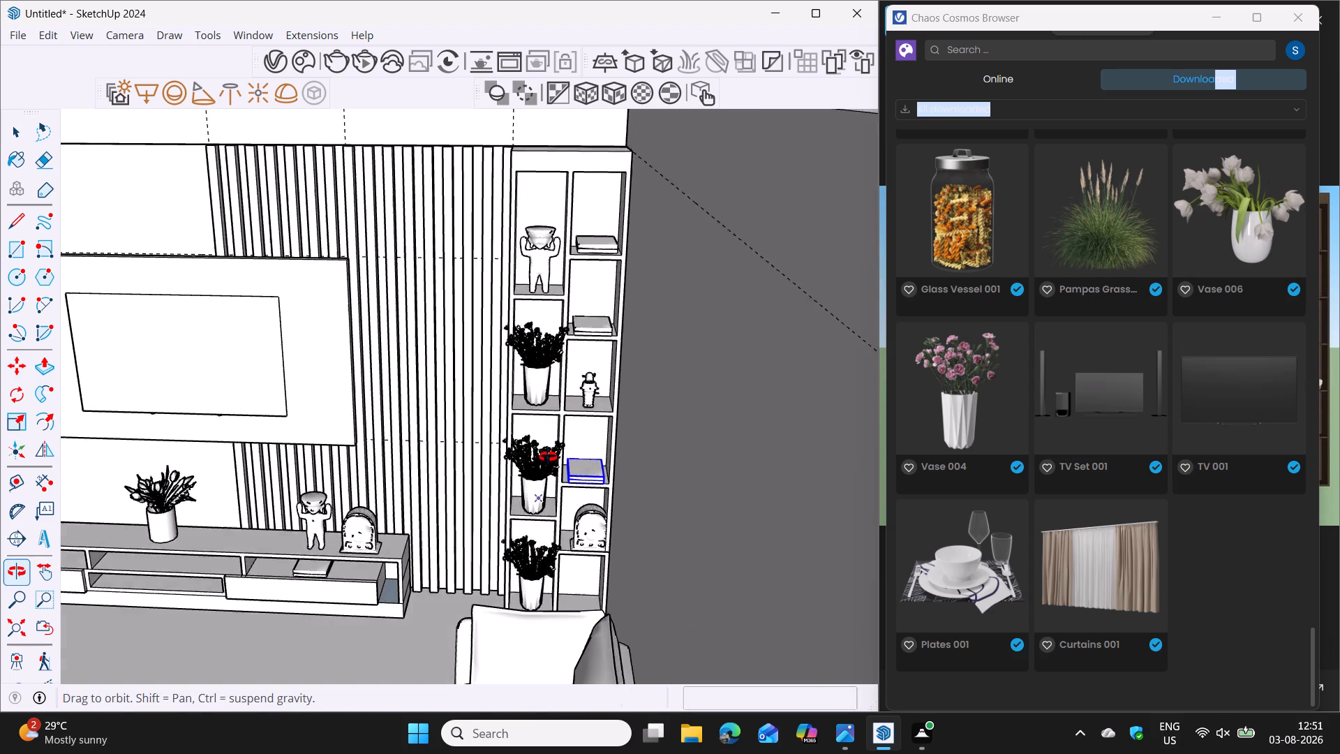
{"action": "middle_click_drag", "start_coordinate": [548, 457], "coordinate": [553, 409]}
{"action": "scroll", "coordinate": [558, 418], "scroll_direction": "down", "scroll_amount": 4}
{"action": "scroll", "coordinate": [565, 434], "scroll_direction": "up", "scroll_amount": 1}
{"action": "scroll", "coordinate": [565, 447], "scroll_direction": "down", "scroll_amount": 1}
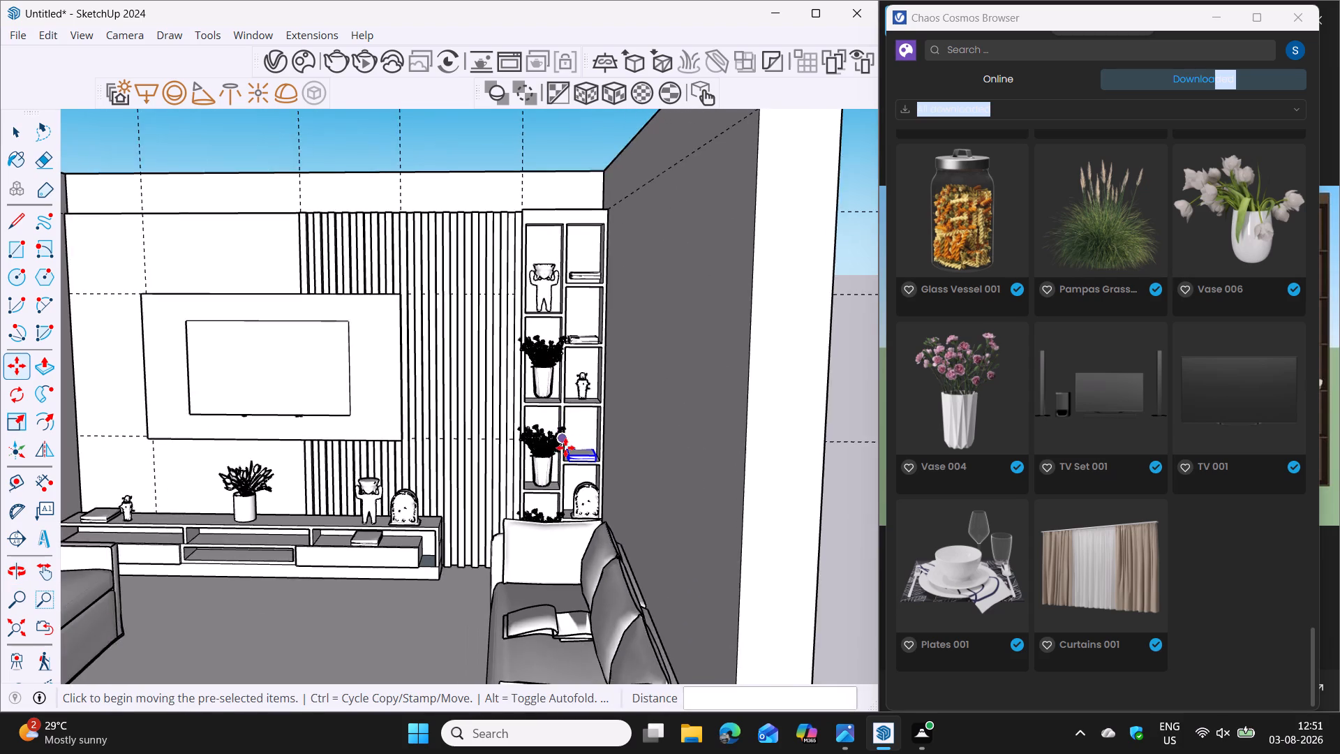
{"action": "scroll", "coordinate": [565, 448], "scroll_direction": "down", "scroll_amount": 2}
{"action": "middle_click_drag", "start_coordinate": [518, 485], "coordinate": [563, 459], "text": "shift"}
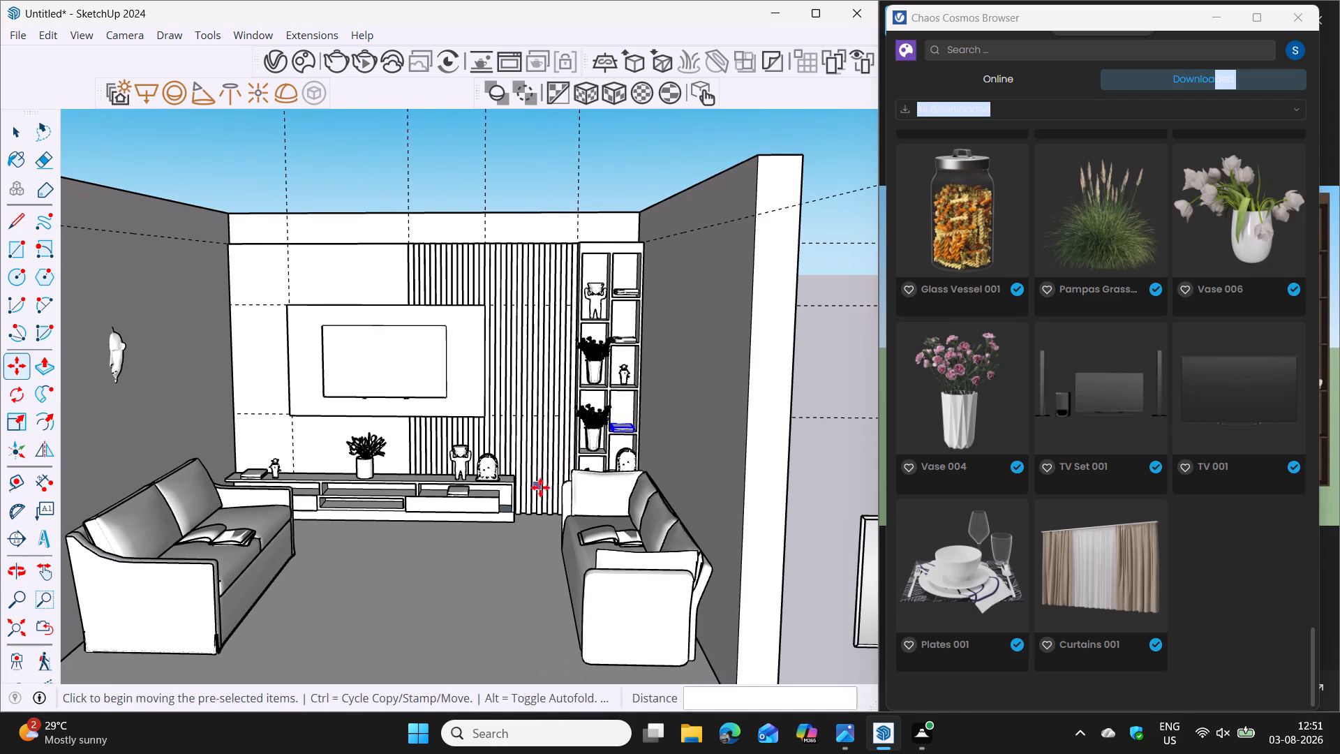
{"action": "middle_click_drag", "start_coordinate": [540, 487], "coordinate": [594, 468], "text": "shift"}
{"action": "middle_click_drag", "start_coordinate": [604, 471], "coordinate": [595, 494]}
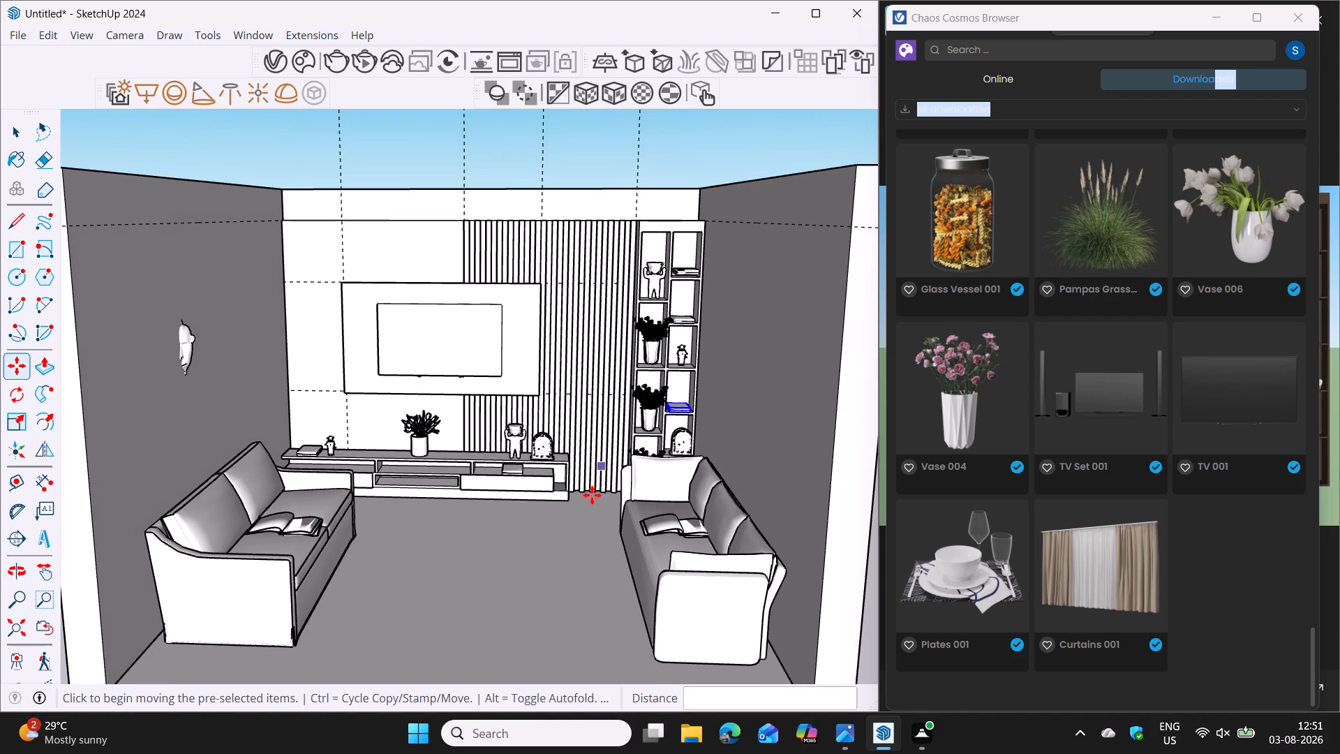
{"action": "middle_click_drag", "start_coordinate": [550, 500], "coordinate": [607, 464], "text": "shift"}
{"action": "middle_click_drag", "start_coordinate": [632, 472], "coordinate": [603, 499]}
{"action": "key", "text": "Escape"}
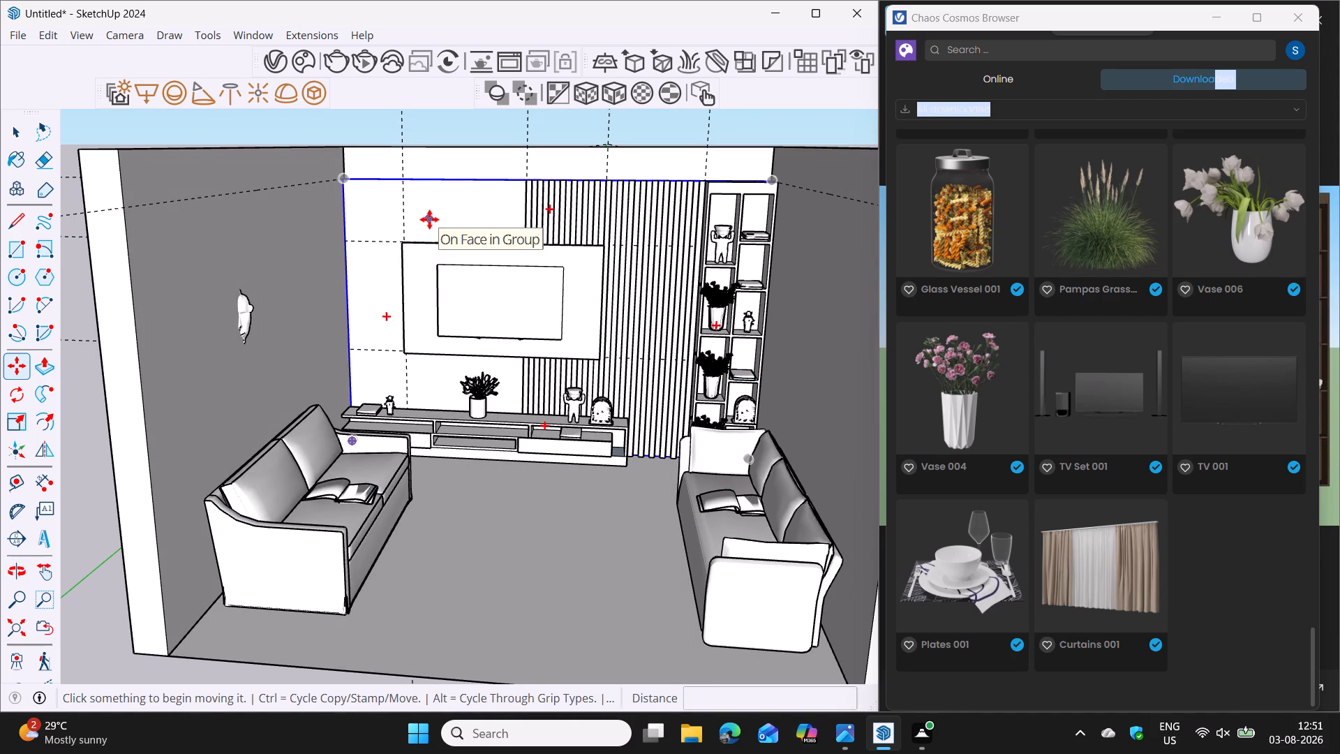
{"action": "key", "text": "space"}
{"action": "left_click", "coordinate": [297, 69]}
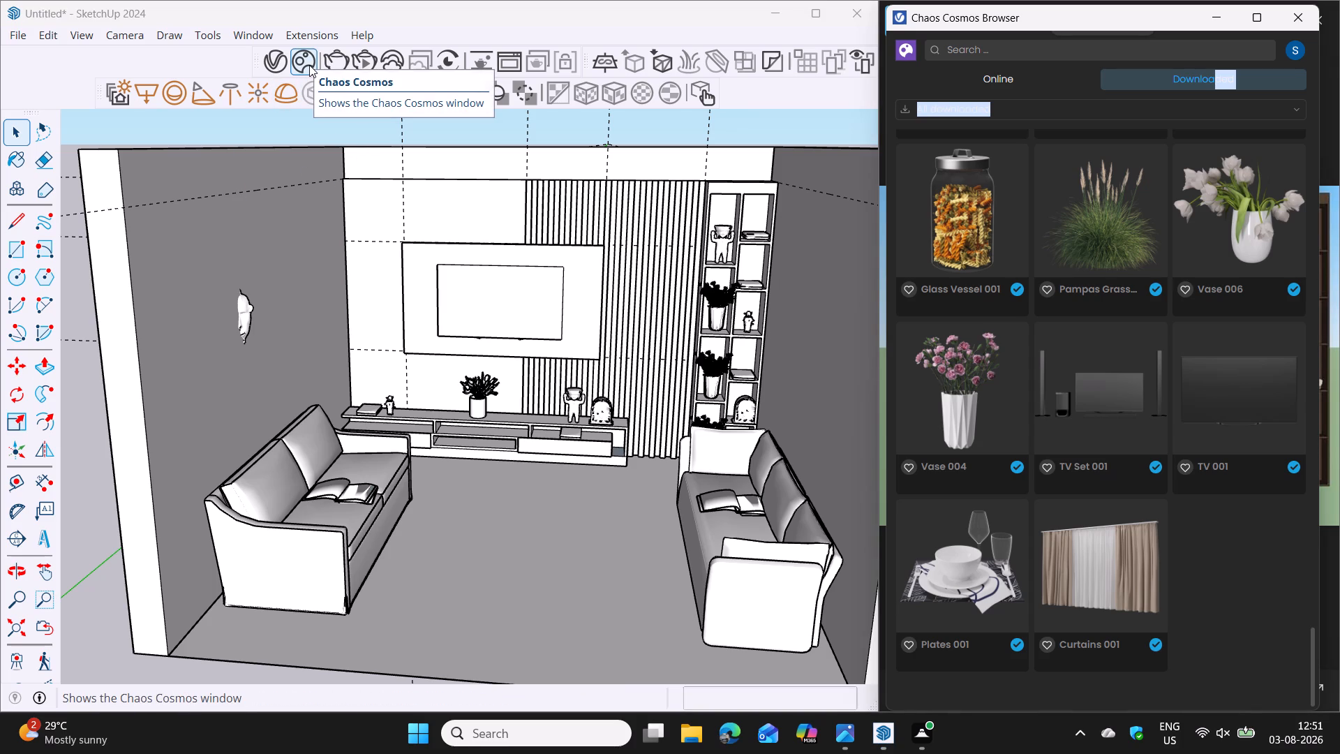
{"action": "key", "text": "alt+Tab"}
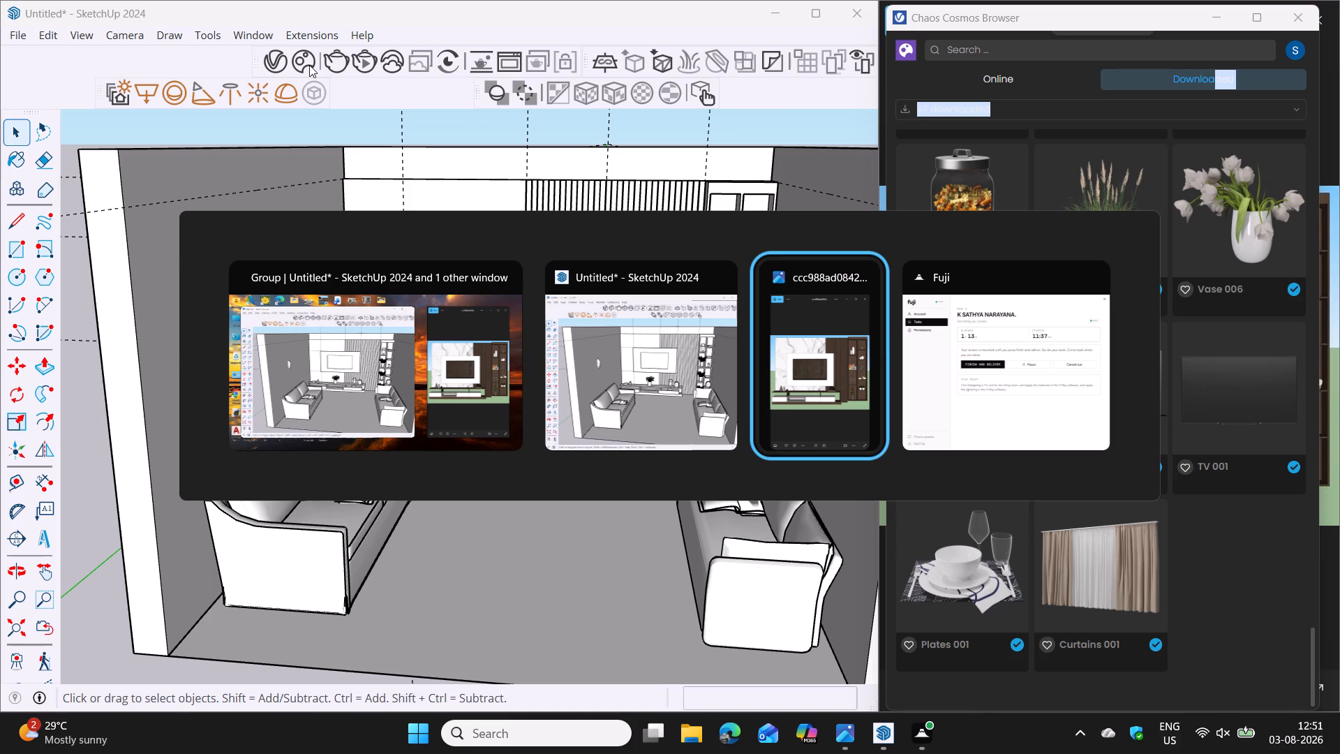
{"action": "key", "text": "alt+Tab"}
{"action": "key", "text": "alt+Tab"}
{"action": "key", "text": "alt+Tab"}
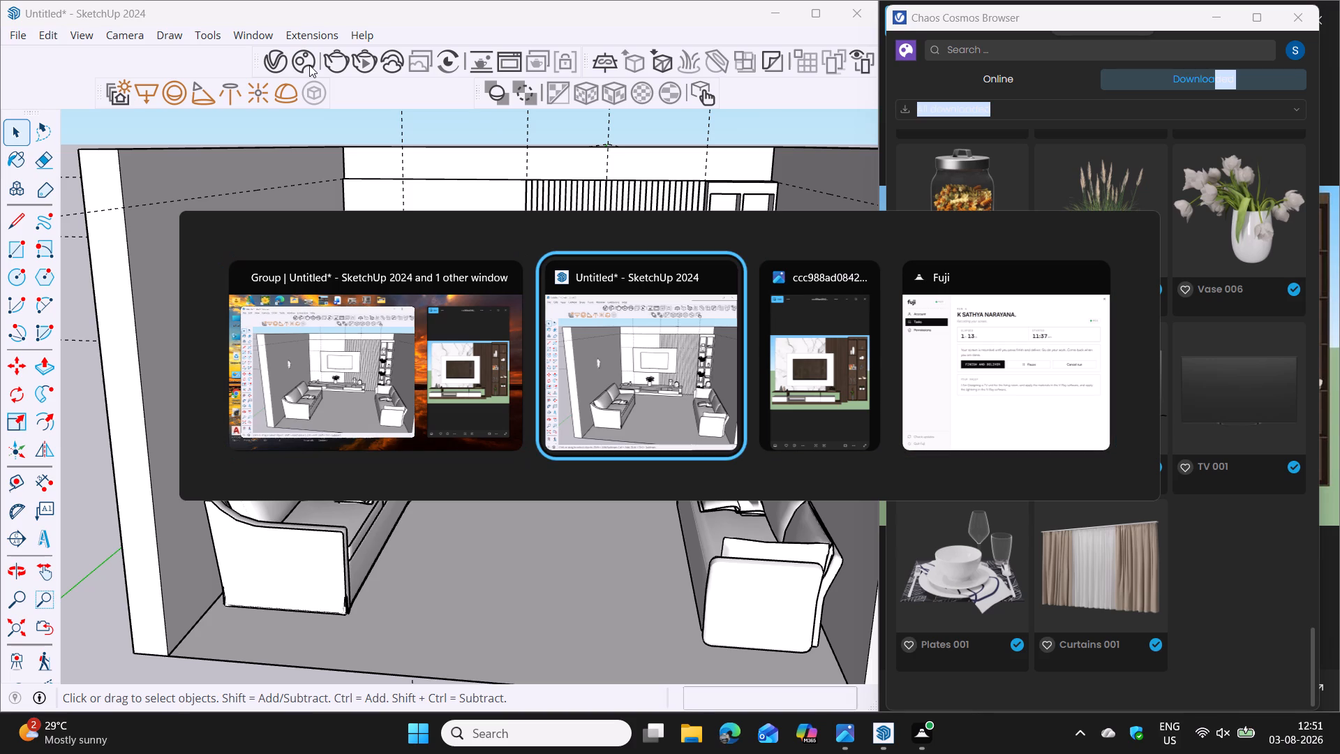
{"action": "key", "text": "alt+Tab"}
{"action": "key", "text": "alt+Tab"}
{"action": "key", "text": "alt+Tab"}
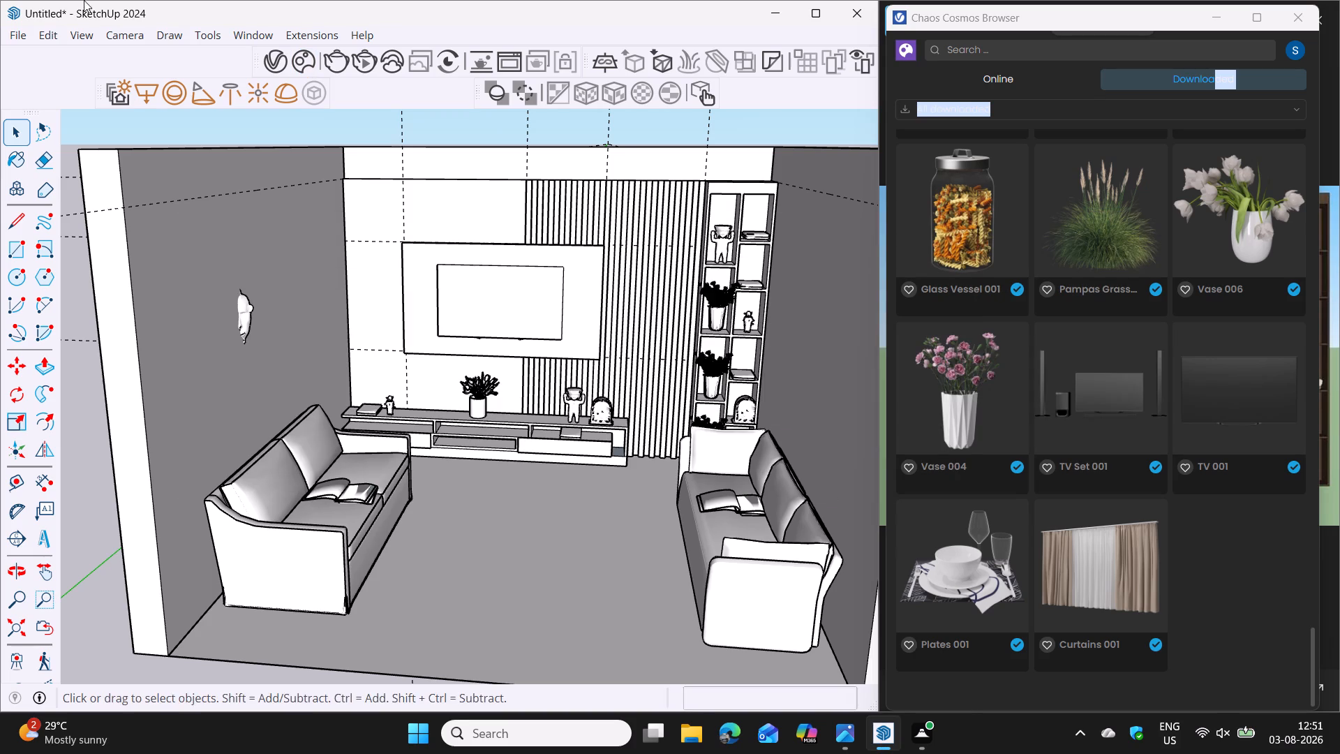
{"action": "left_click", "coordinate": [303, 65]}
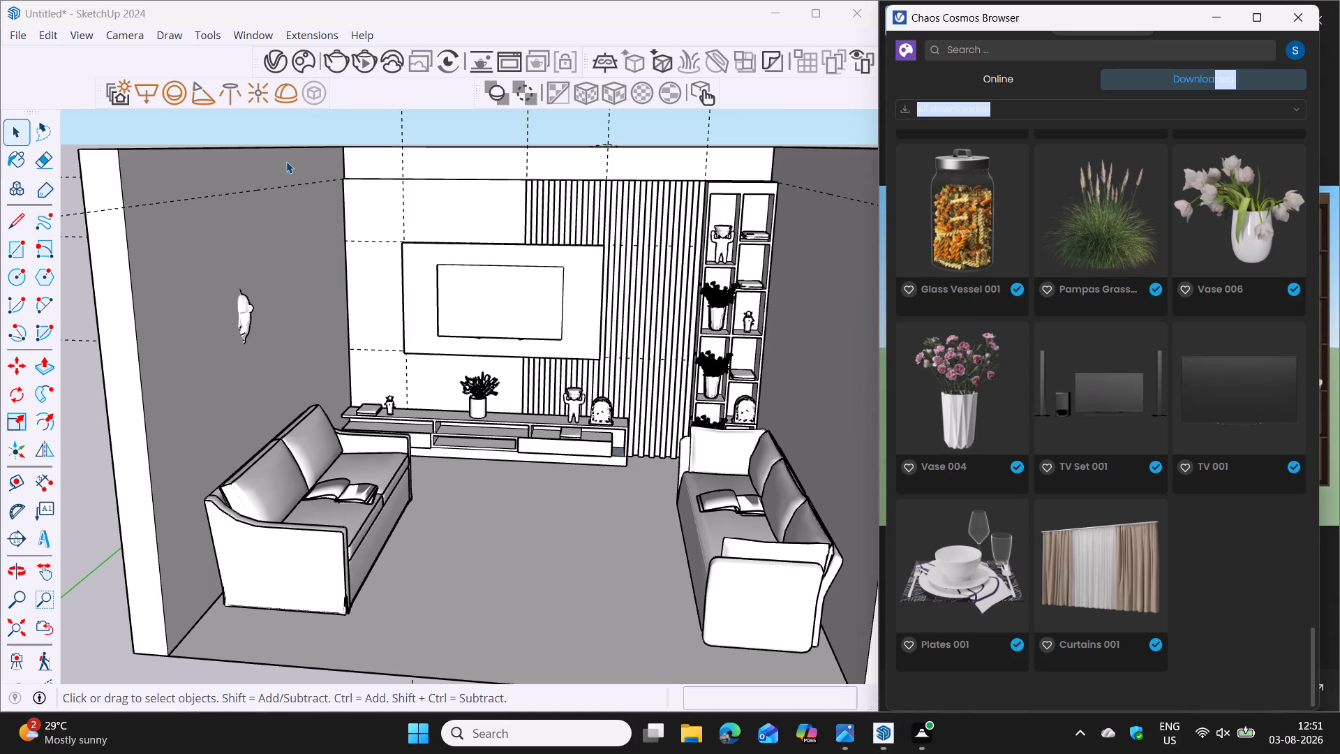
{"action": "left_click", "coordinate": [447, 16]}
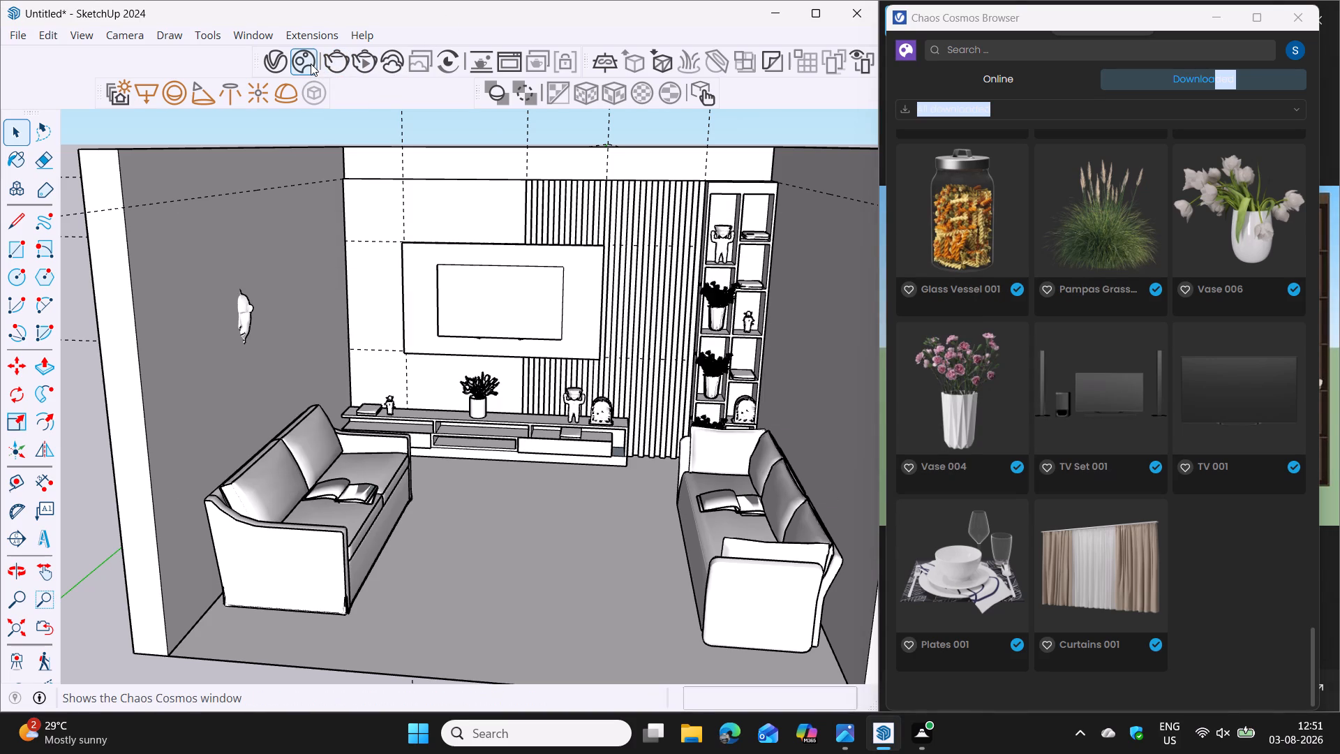
Switch from the downloaded to the online Chaos Cosmos assets, search them for "show" and clear the search.
{"action": "left_click", "coordinate": [311, 64]}
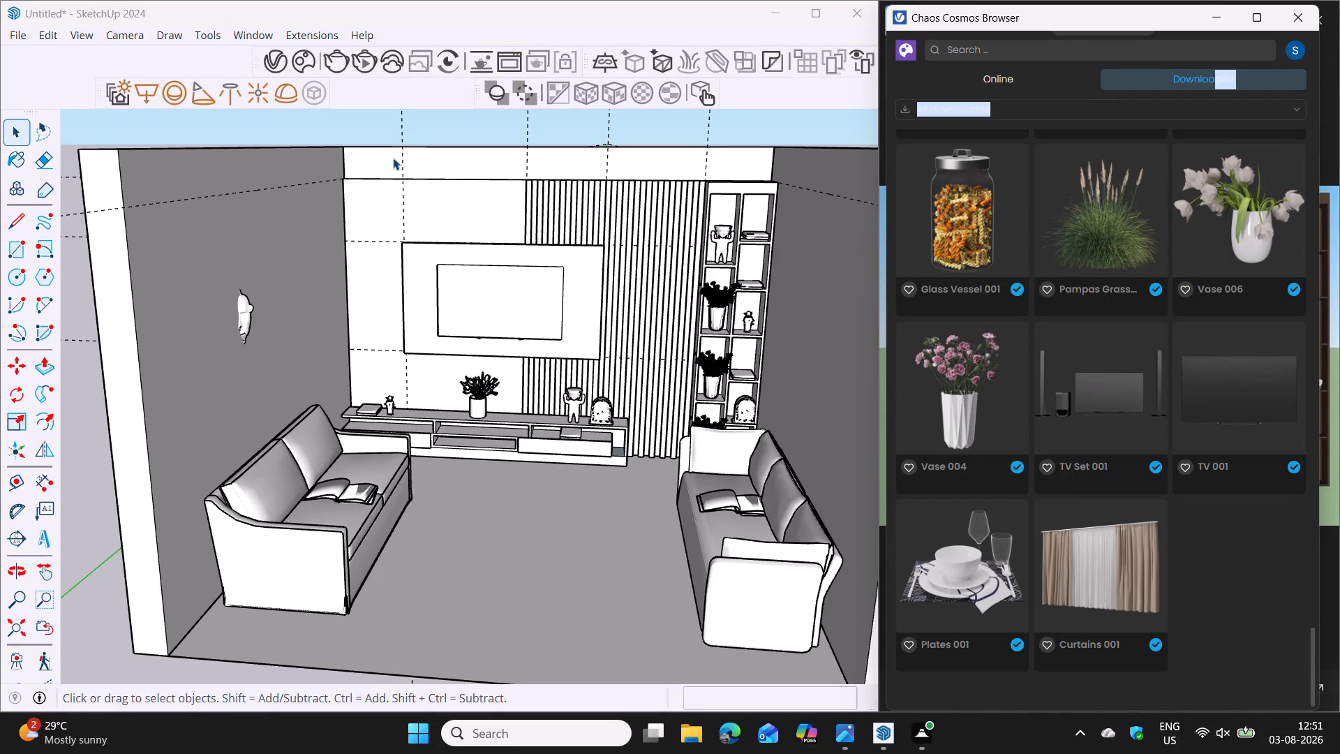
{"action": "scroll", "coordinate": [1156, 485], "scroll_direction": "down", "scroll_amount": 5}
{"action": "scroll", "coordinate": [1146, 490], "scroll_direction": "up", "scroll_amount": 2}
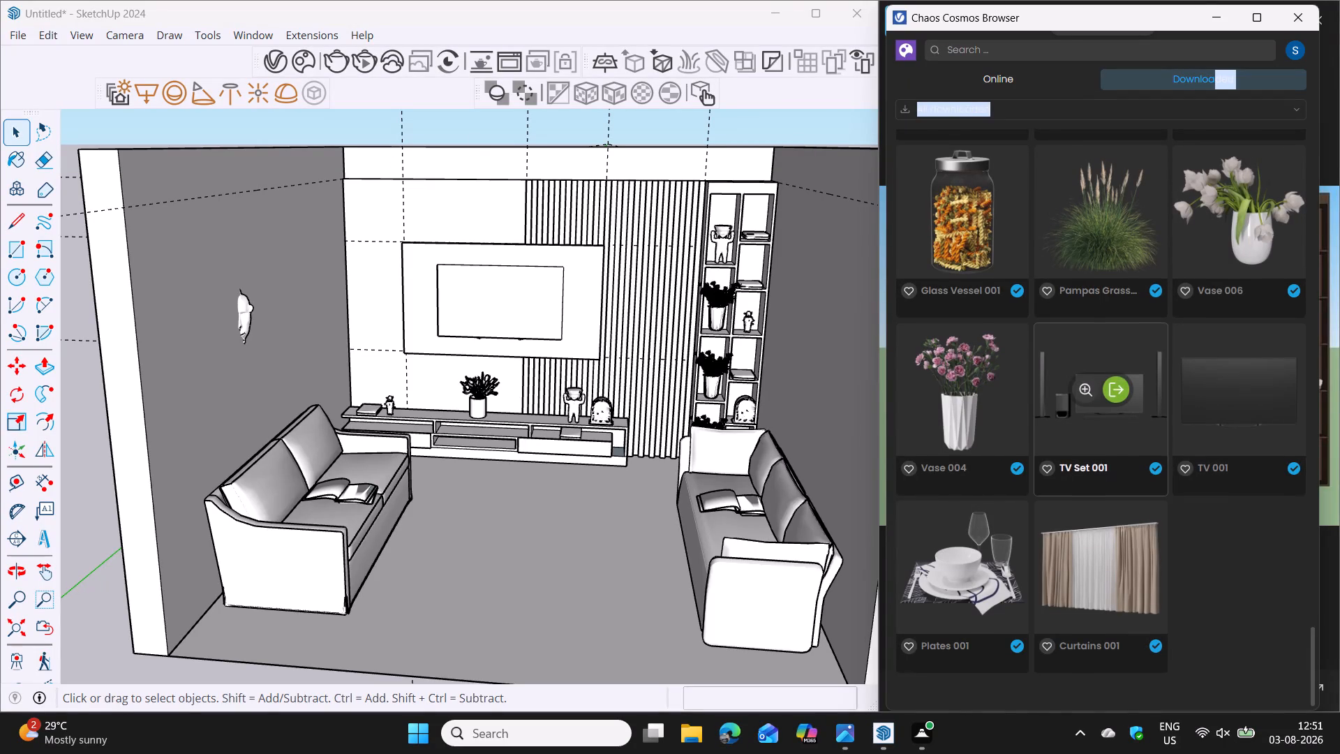
{"action": "scroll", "coordinate": [1144, 488], "scroll_direction": "up", "scroll_amount": 20}
{"action": "scroll", "coordinate": [1144, 488], "scroll_direction": "up", "scroll_amount": 10}
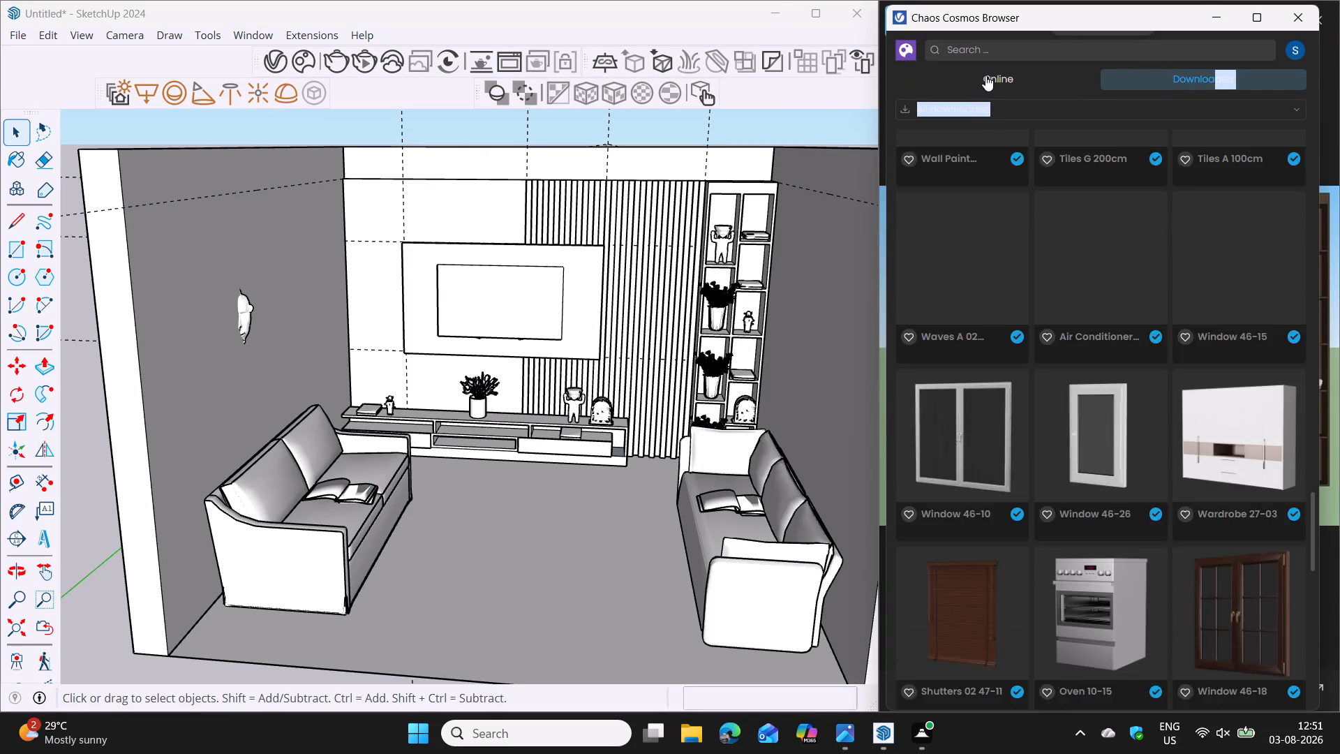
{"action": "left_click", "coordinate": [988, 75]}
{"action": "left_click", "coordinate": [991, 42]}
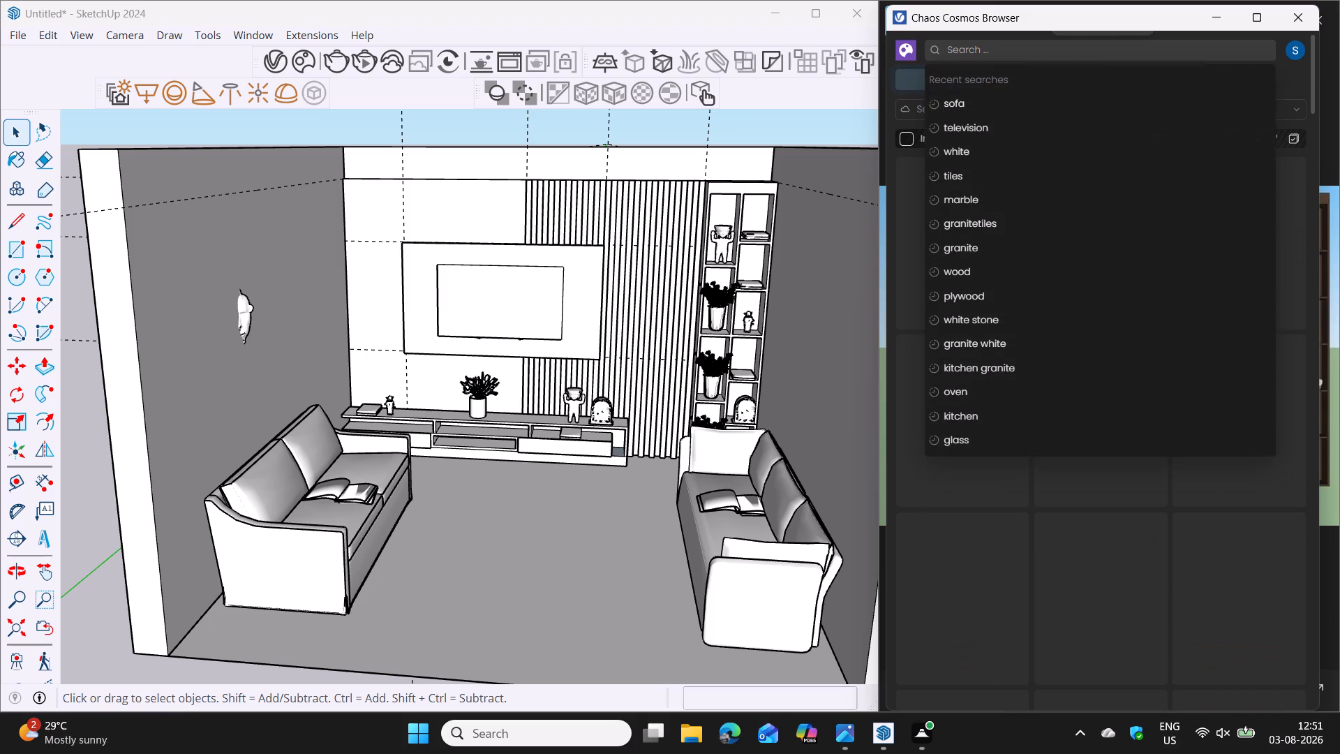
{"action": "type", "text": "show"}
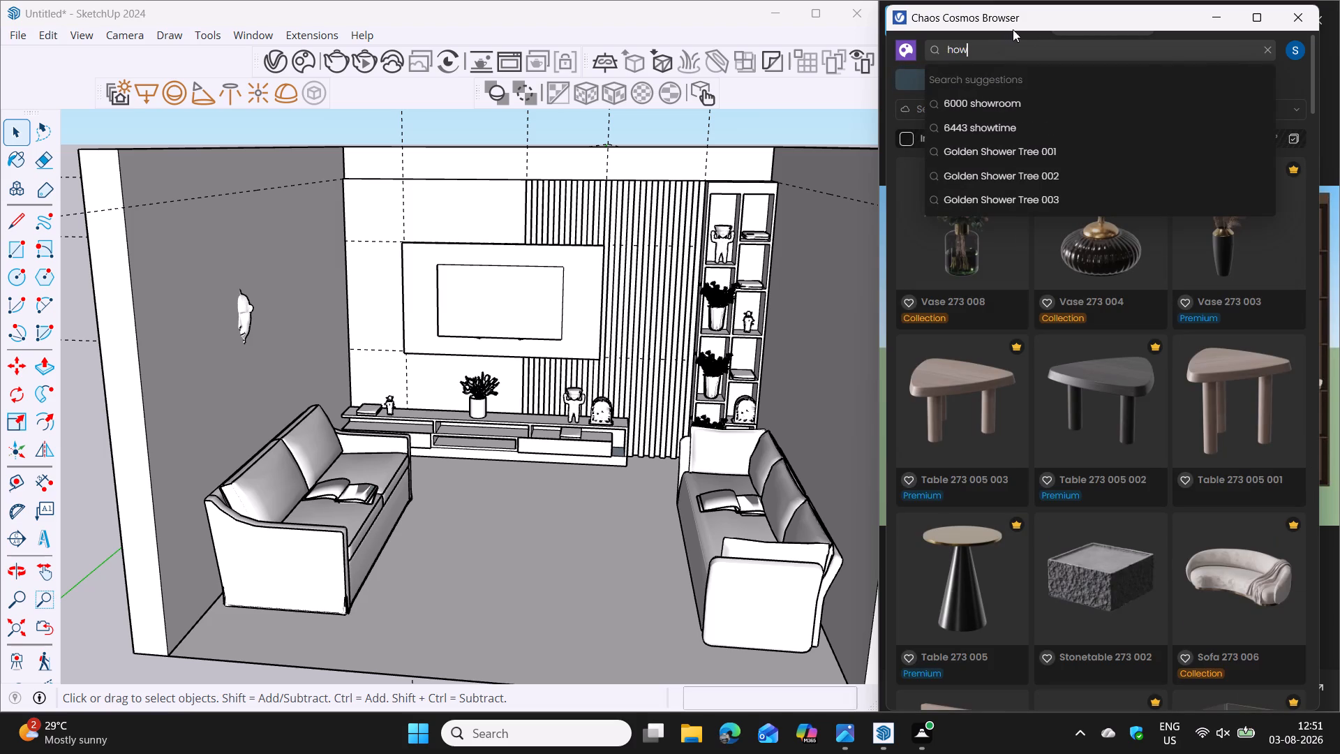
{"action": "left_click", "coordinate": [1270, 52]}
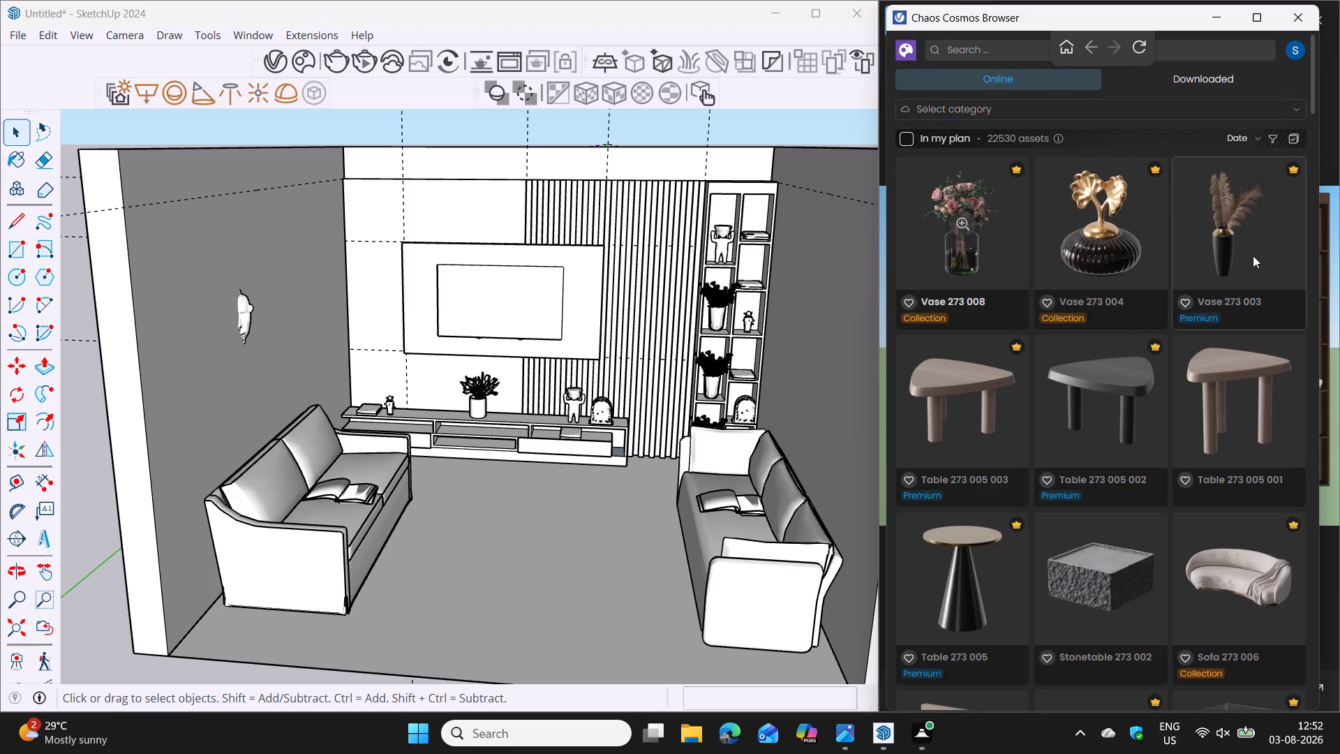
Browse the online Chaos Cosmos assets for further living room furnishings.
{"action": "scroll", "coordinate": [1136, 304], "scroll_direction": "down", "scroll_amount": 4}
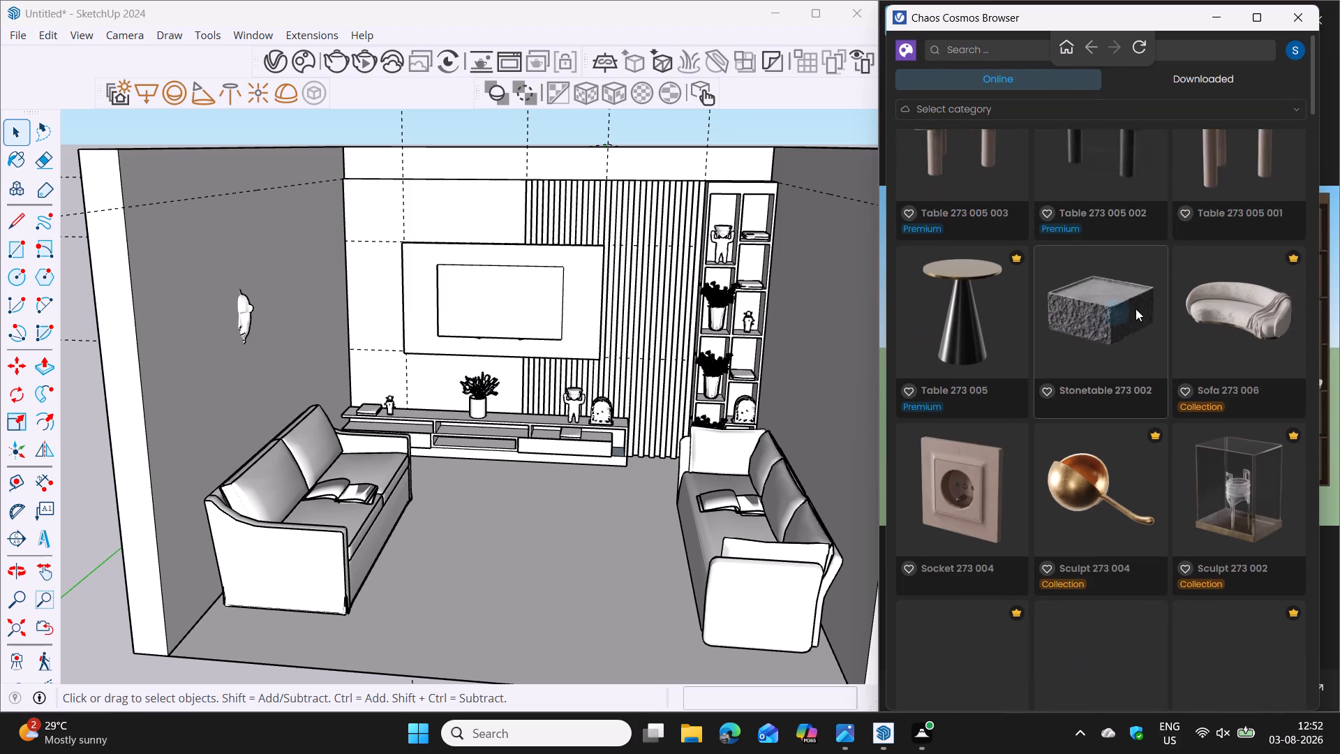
{"action": "scroll", "coordinate": [1136, 309], "scroll_direction": "down", "scroll_amount": 1}
{"action": "scroll", "coordinate": [1179, 264], "scroll_direction": "up", "scroll_amount": 9}
{"action": "scroll", "coordinate": [1199, 228], "scroll_direction": "down", "scroll_amount": 1}
{"action": "scroll", "coordinate": [1199, 228], "scroll_direction": "up", "scroll_amount": 19}
{"action": "scroll", "coordinate": [1087, 122], "scroll_direction": "up", "scroll_amount": 4}
{"action": "scroll", "coordinate": [1247, 134], "scroll_direction": "up", "scroll_amount": 2}
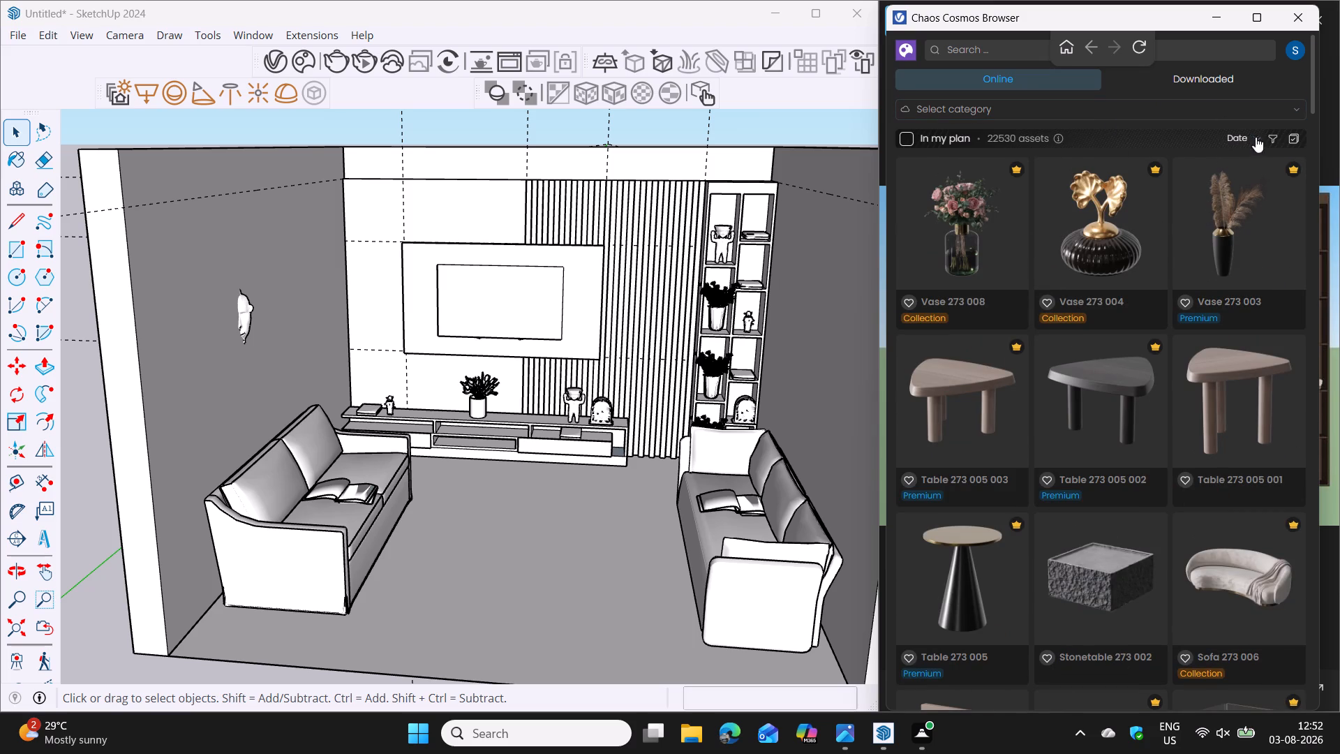
{"action": "scroll", "coordinate": [1256, 137], "scroll_direction": "up", "scroll_amount": 2}
Filter the online Chaos Cosmos assets by the indoor space Living room.
{"action": "left_click", "coordinate": [1275, 136]}
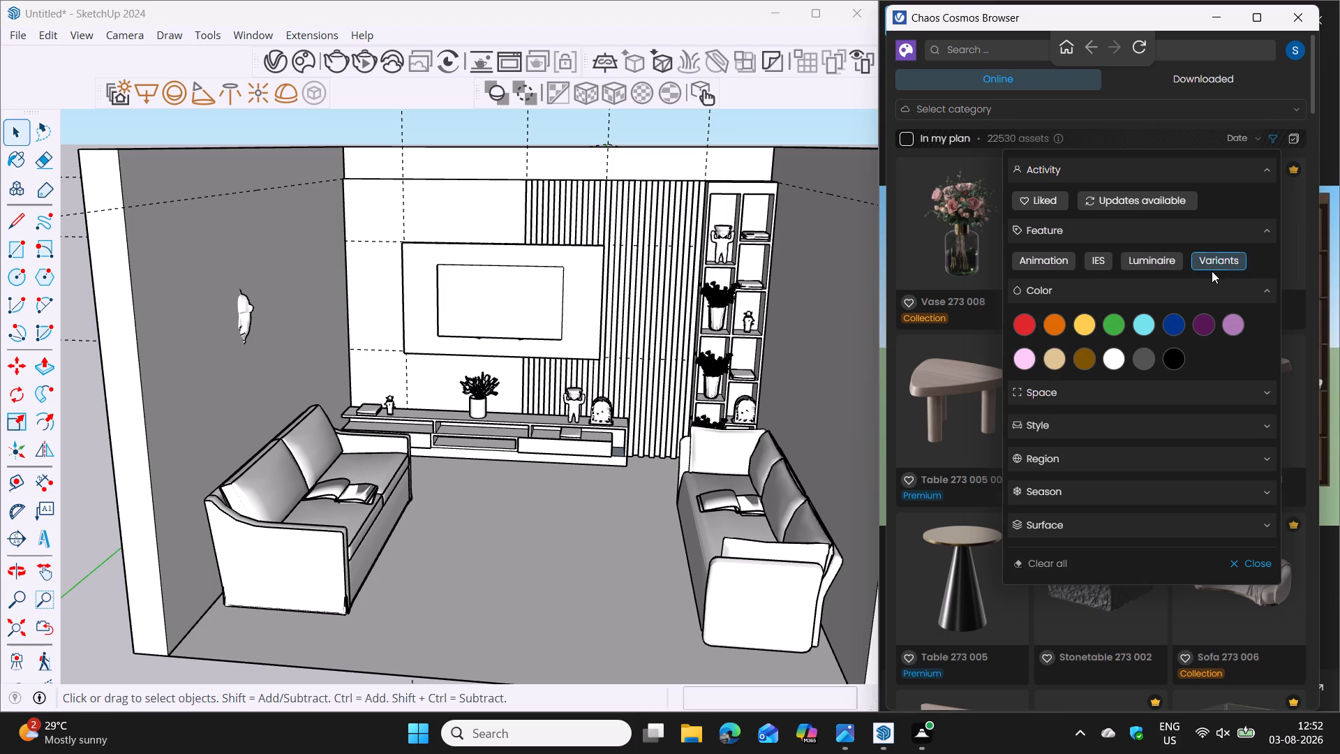
{"action": "scroll", "coordinate": [1191, 298], "scroll_direction": "down", "scroll_amount": 1}
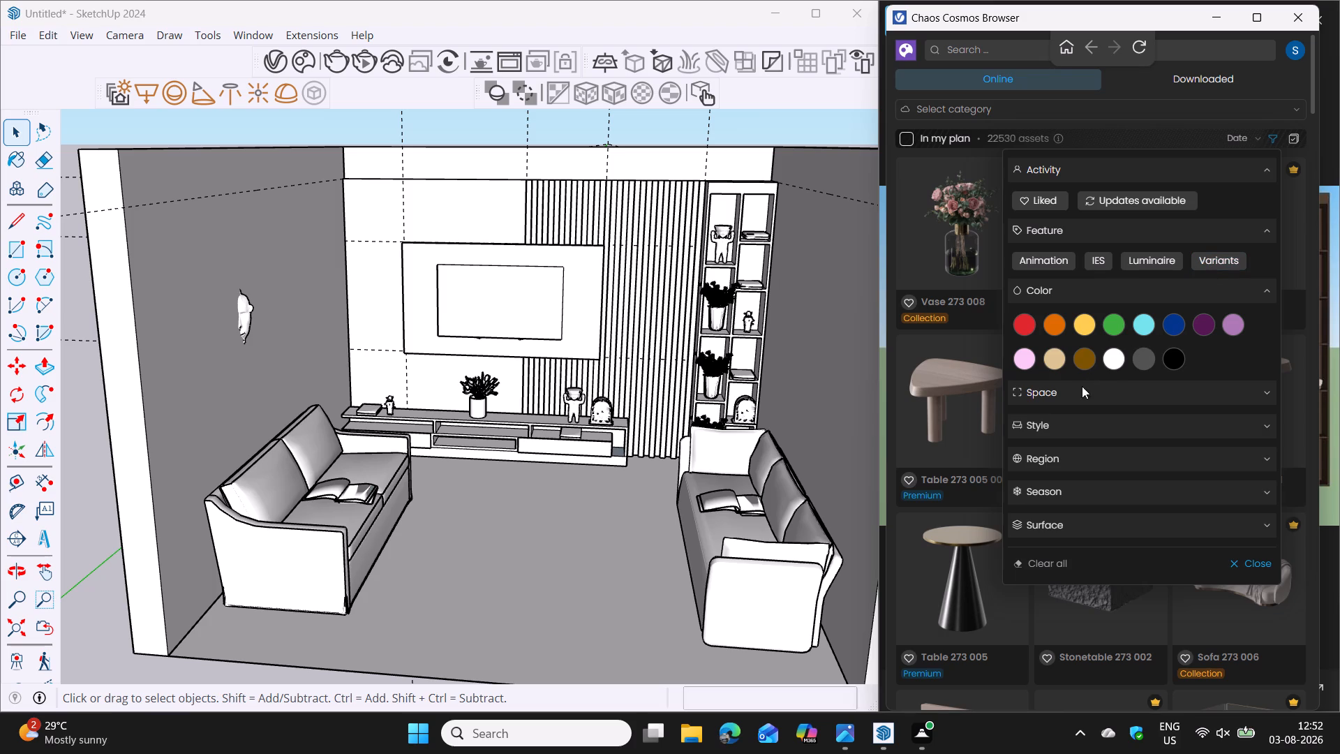
{"action": "left_click", "coordinate": [1075, 395]}
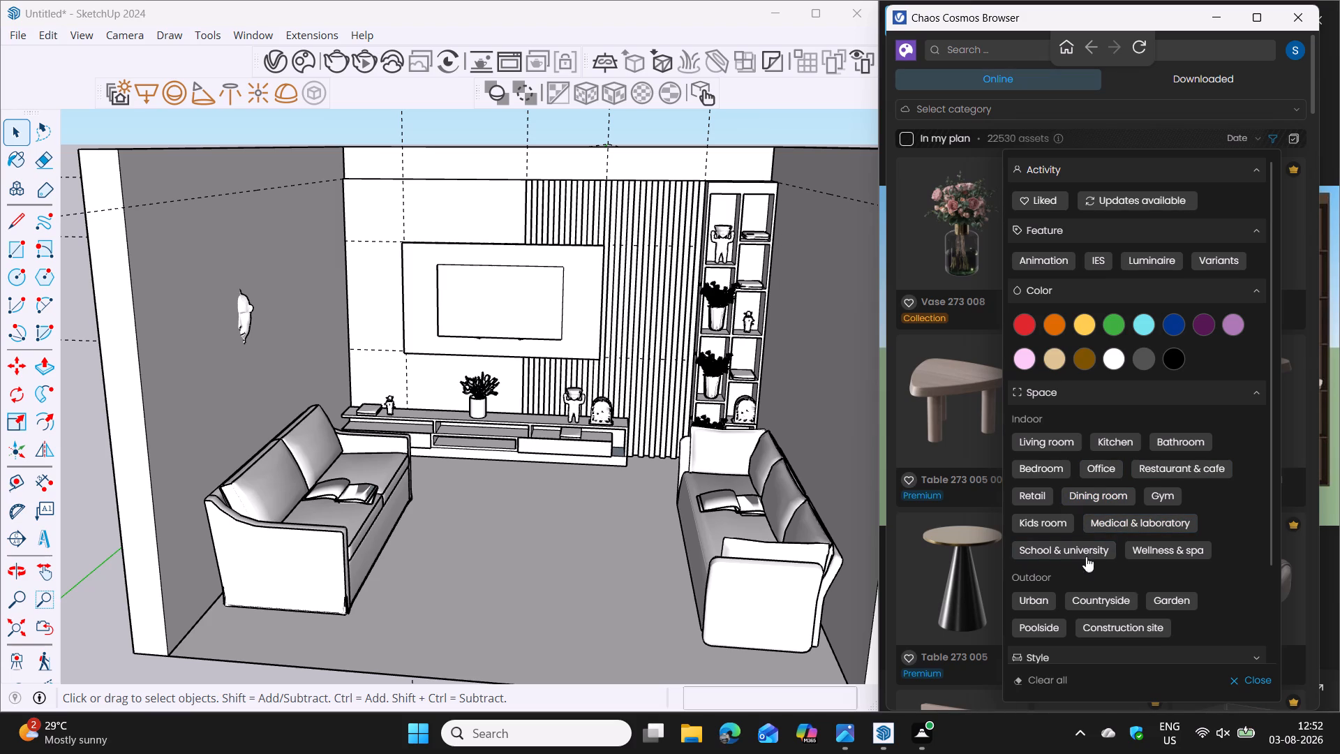
{"action": "left_click", "coordinate": [1059, 443]}
{"action": "scroll", "coordinate": [1143, 491], "scroll_direction": "down", "scroll_amount": 1}
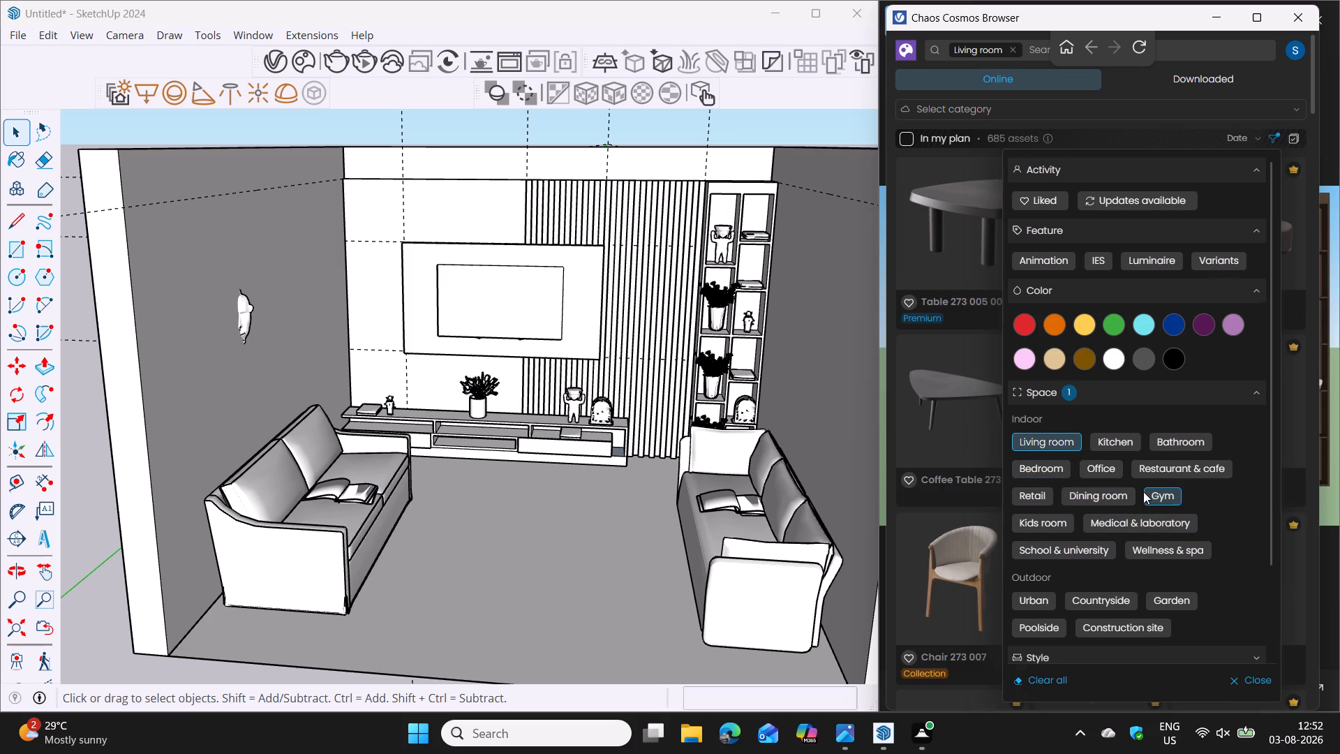
Expand the Style, Region, Season and Surface filters and add the Table surface filter to the Living room assets.
{"action": "scroll", "coordinate": [1141, 492], "scroll_direction": "down", "scroll_amount": 1}
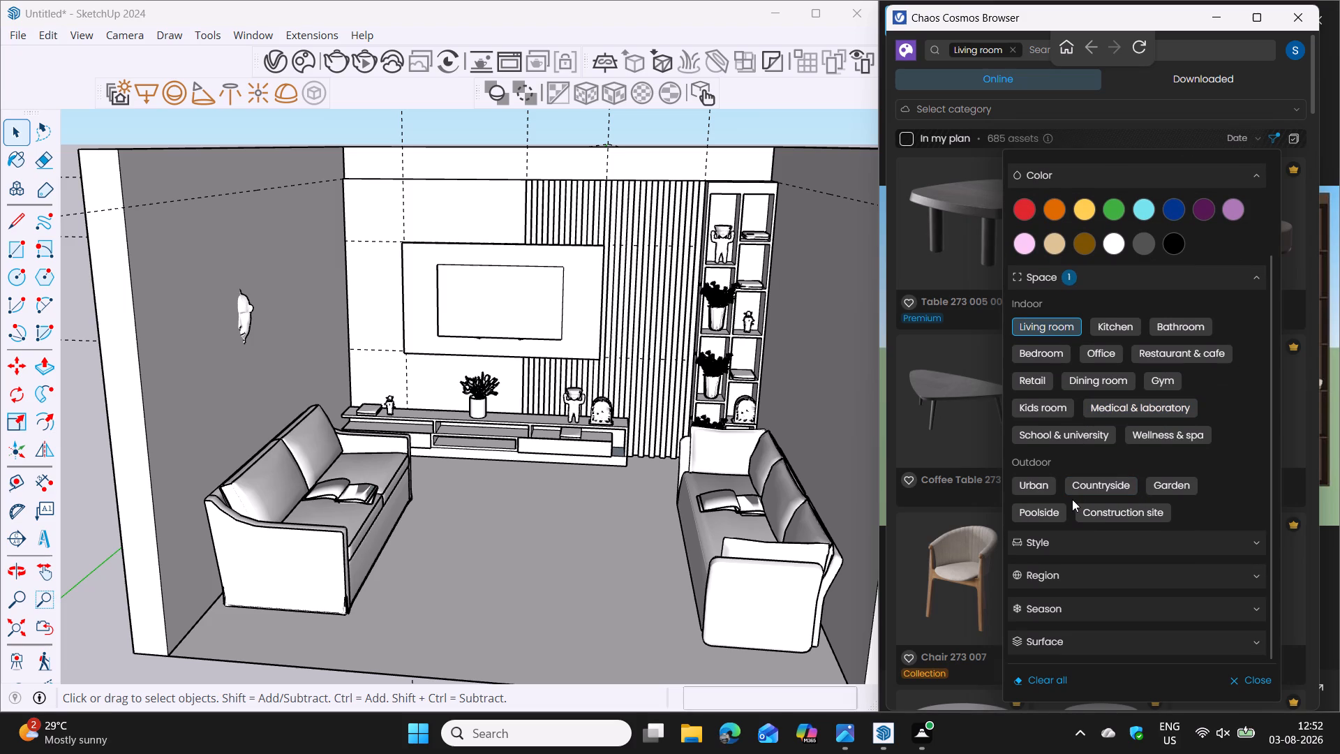
{"action": "left_click", "coordinate": [1085, 541]}
{"action": "scroll", "coordinate": [1085, 542], "scroll_direction": "down", "scroll_amount": 1}
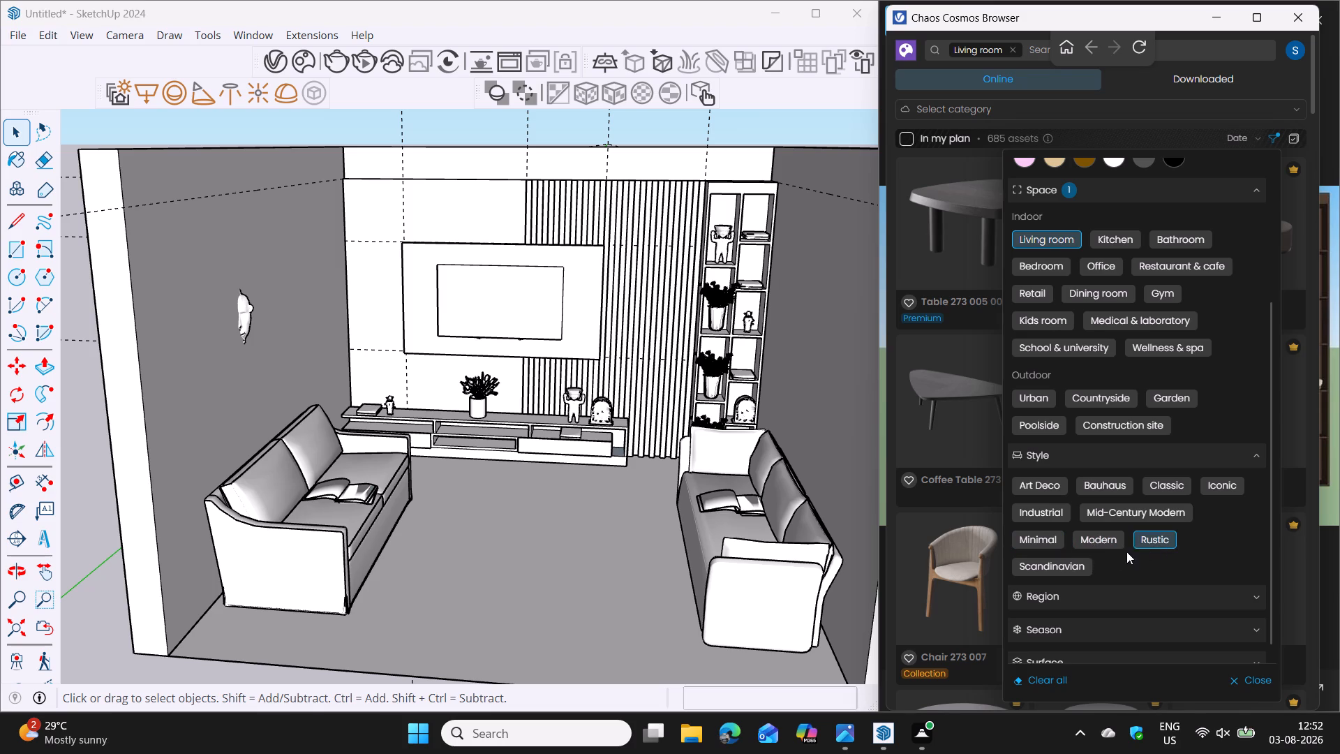
{"action": "left_click", "coordinate": [1085, 593]}
{"action": "scroll", "coordinate": [1090, 591], "scroll_direction": "down", "scroll_amount": 3}
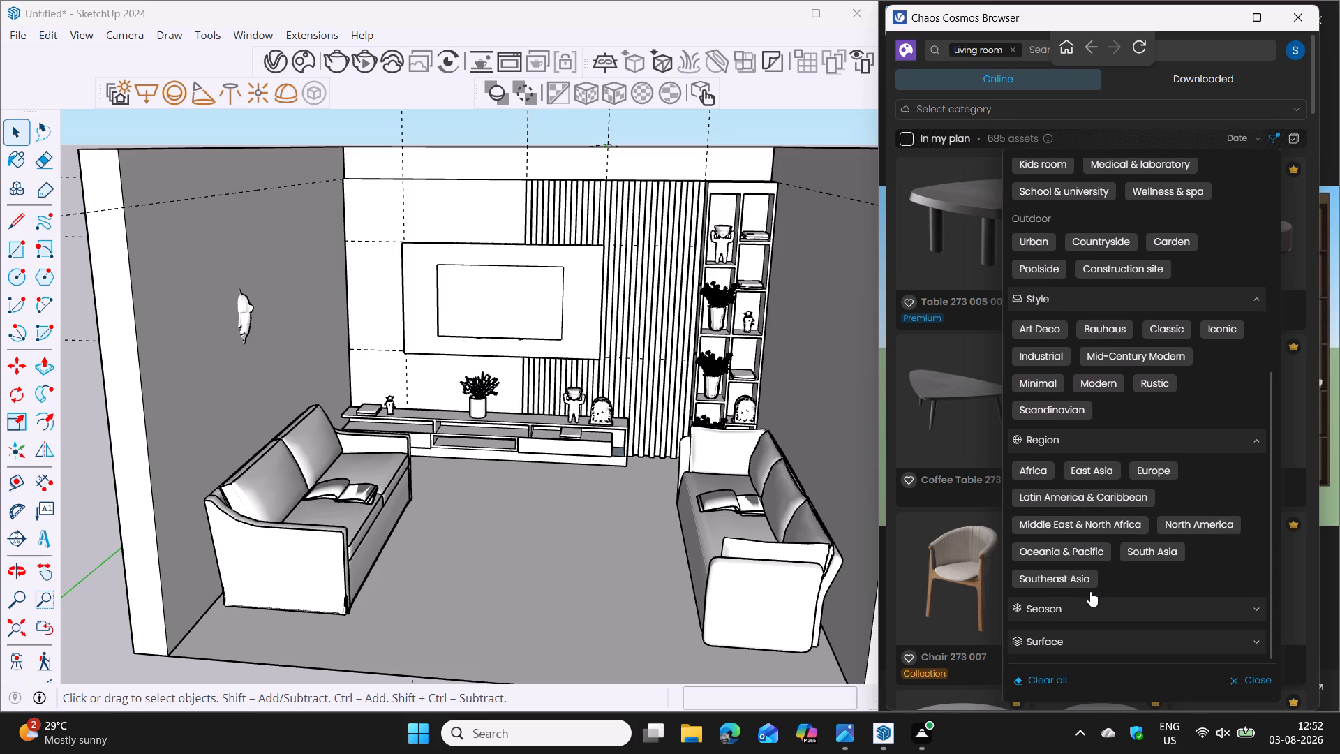
{"action": "scroll", "coordinate": [1090, 591], "scroll_direction": "down", "scroll_amount": 1}
{"action": "left_click", "coordinate": [1084, 599]}
{"action": "scroll", "coordinate": [1089, 593], "scroll_direction": "down", "scroll_amount": 3}
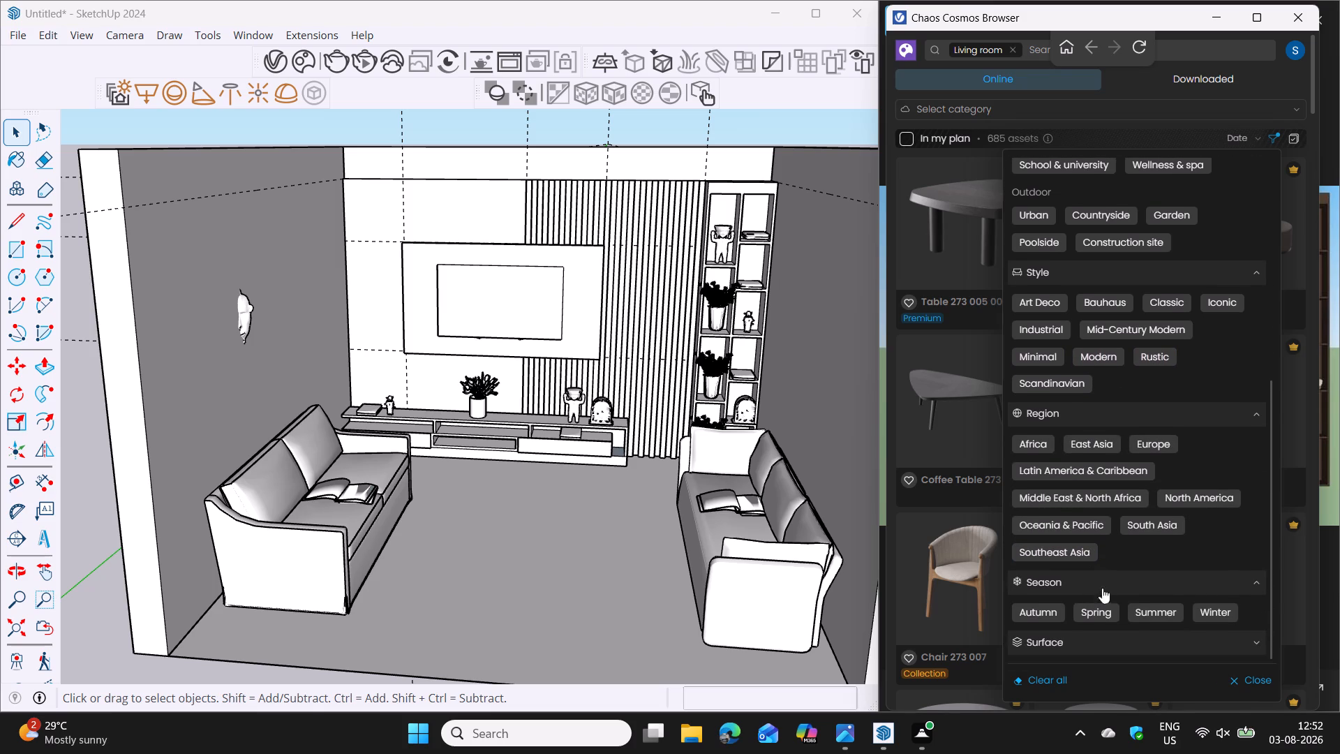
{"action": "left_click", "coordinate": [1171, 635]}
{"action": "scroll", "coordinate": [1115, 642], "scroll_direction": "down", "scroll_amount": 3}
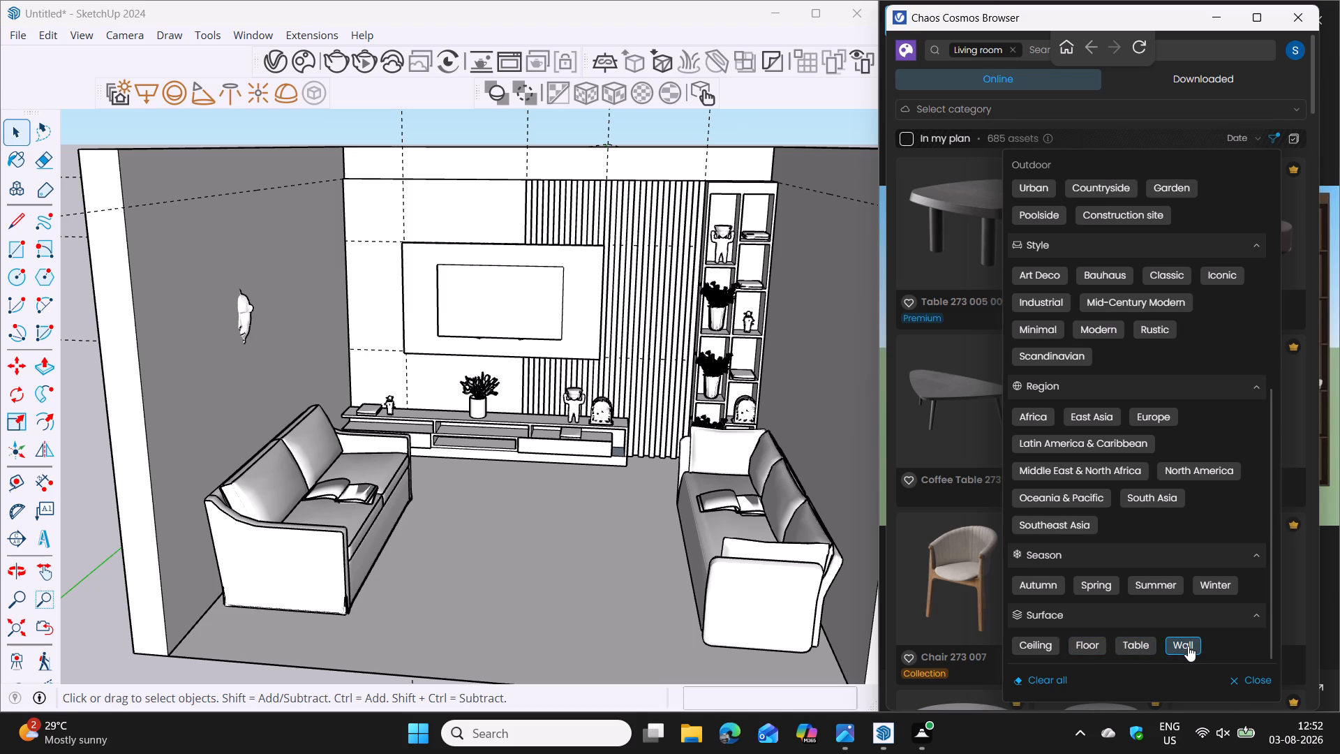
{"action": "left_click", "coordinate": [1134, 648]}
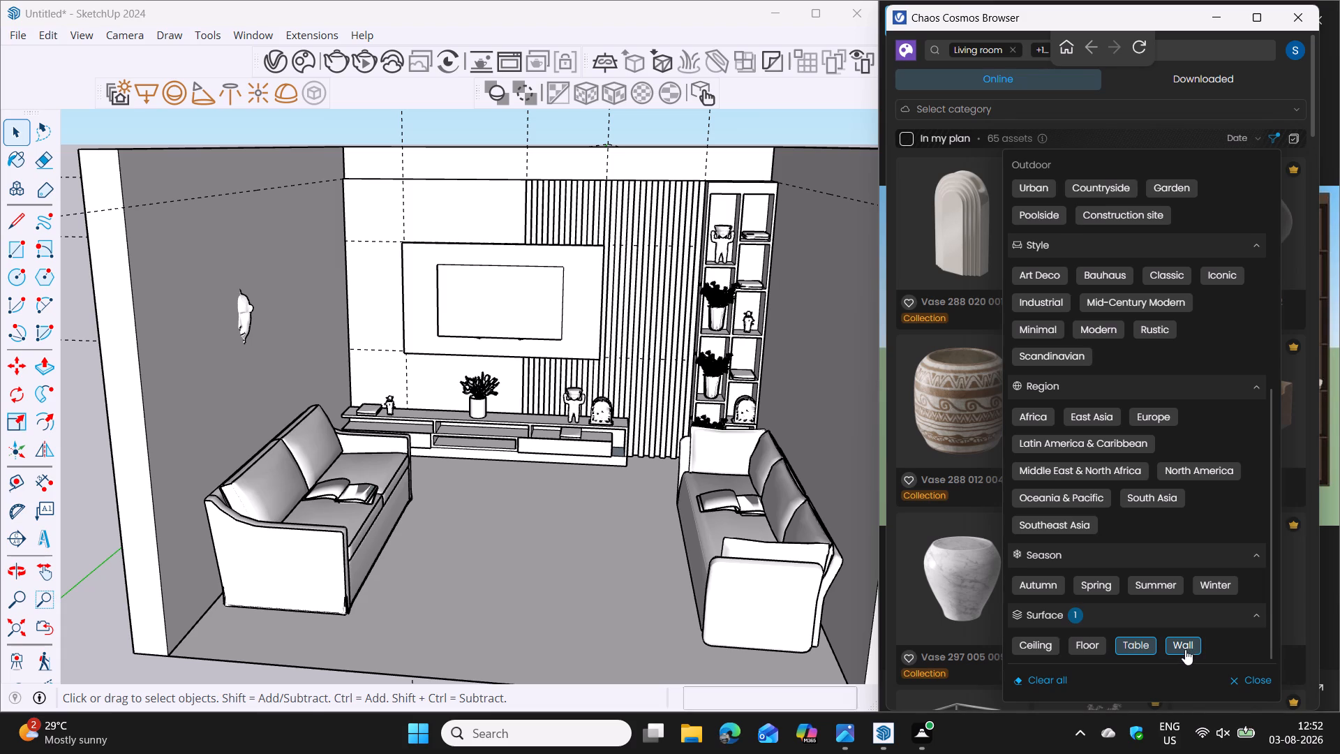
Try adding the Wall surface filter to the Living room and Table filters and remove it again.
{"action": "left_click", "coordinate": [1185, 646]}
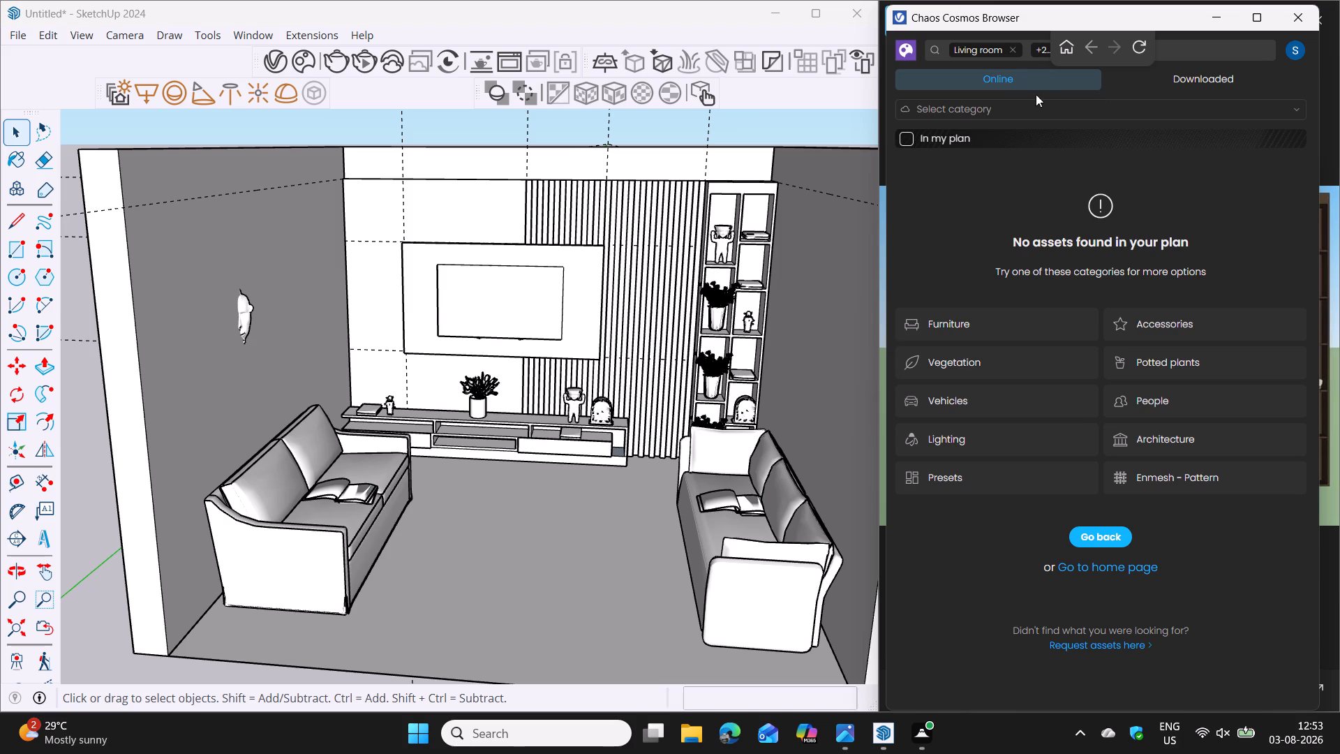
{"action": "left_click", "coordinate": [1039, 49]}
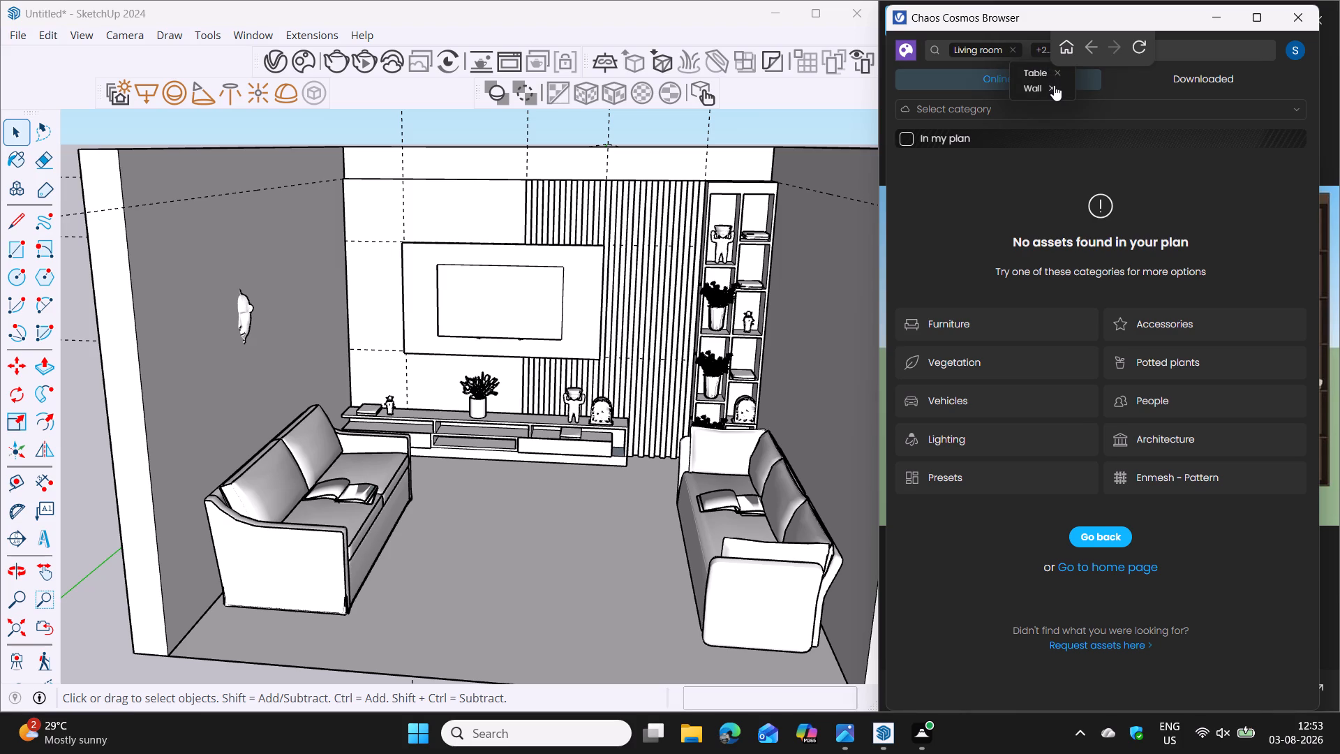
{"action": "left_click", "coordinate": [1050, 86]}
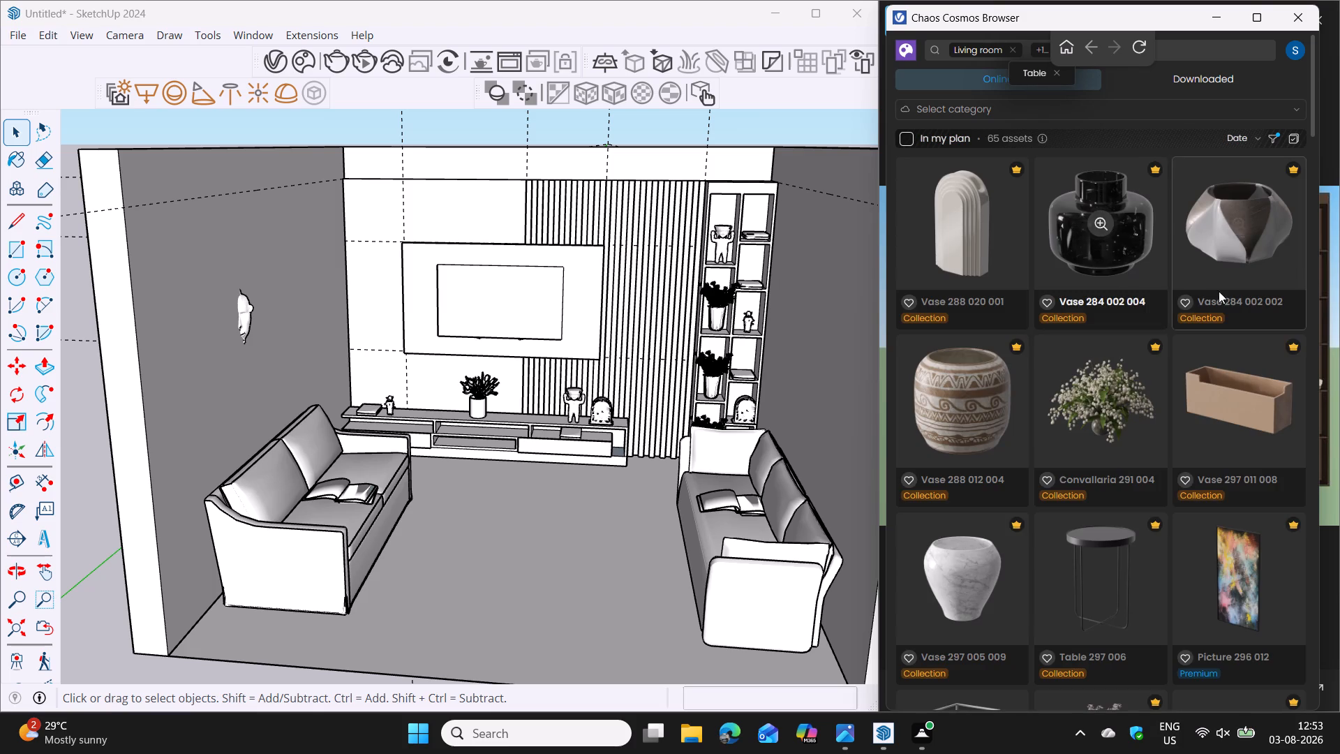
Browse the online Chaos Cosmos assets filtered by Living room and Table for small decorations and devices.
{"action": "scroll", "coordinate": [1159, 466], "scroll_direction": "down", "scroll_amount": 1}
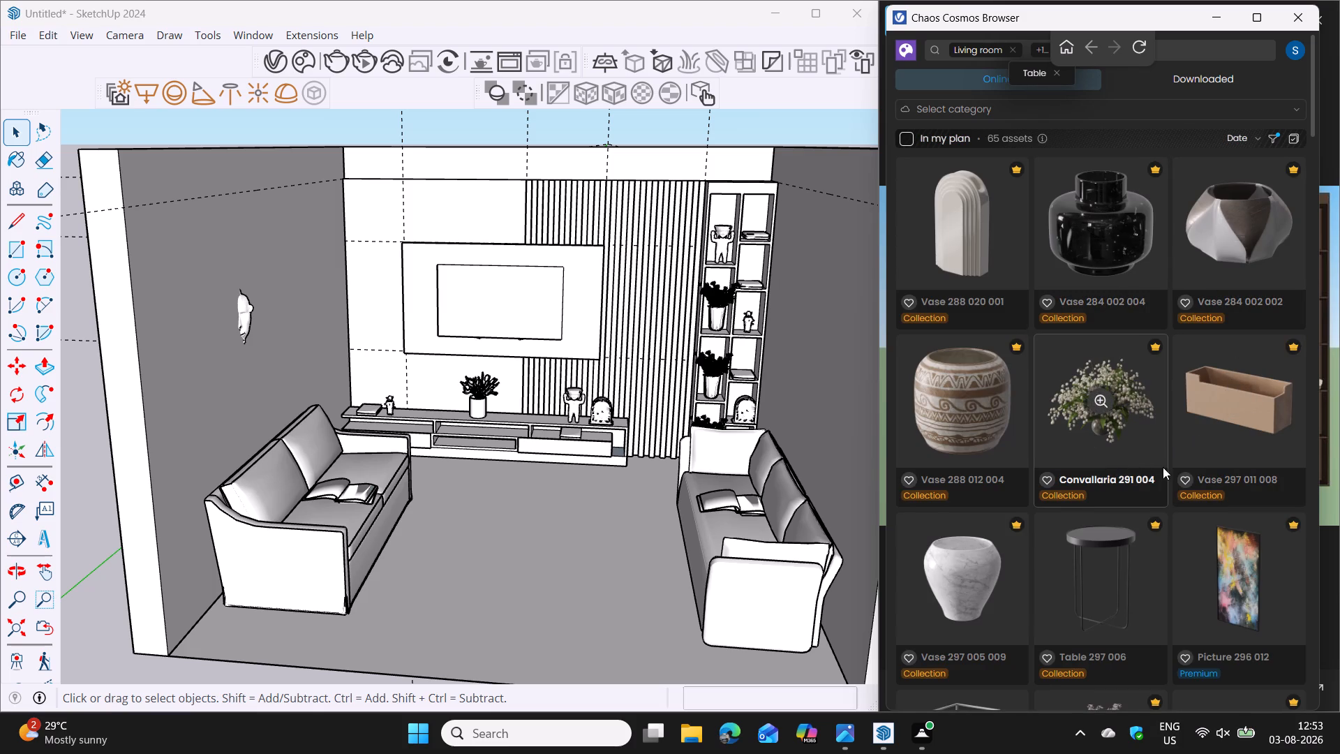
{"action": "scroll", "coordinate": [1163, 467], "scroll_direction": "down", "scroll_amount": 3}
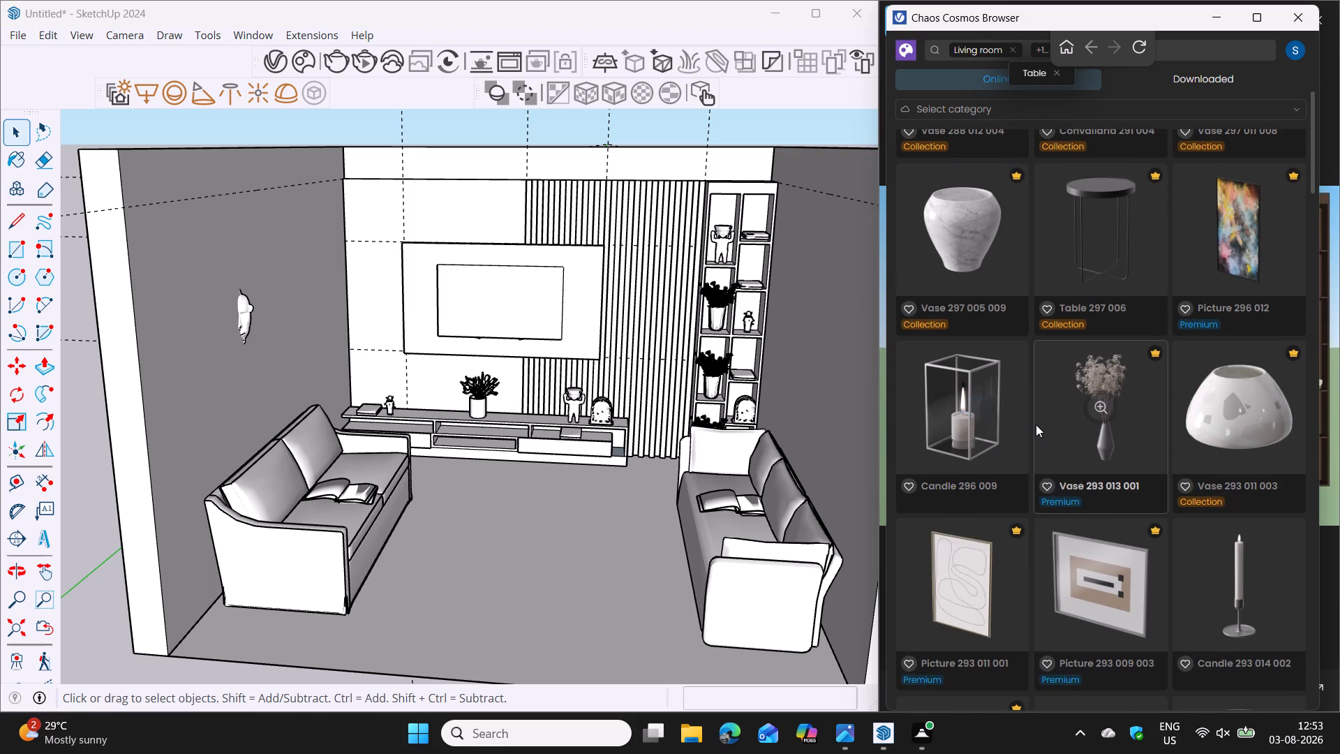
{"action": "scroll", "coordinate": [1263, 548], "scroll_direction": "down", "scroll_amount": 1}
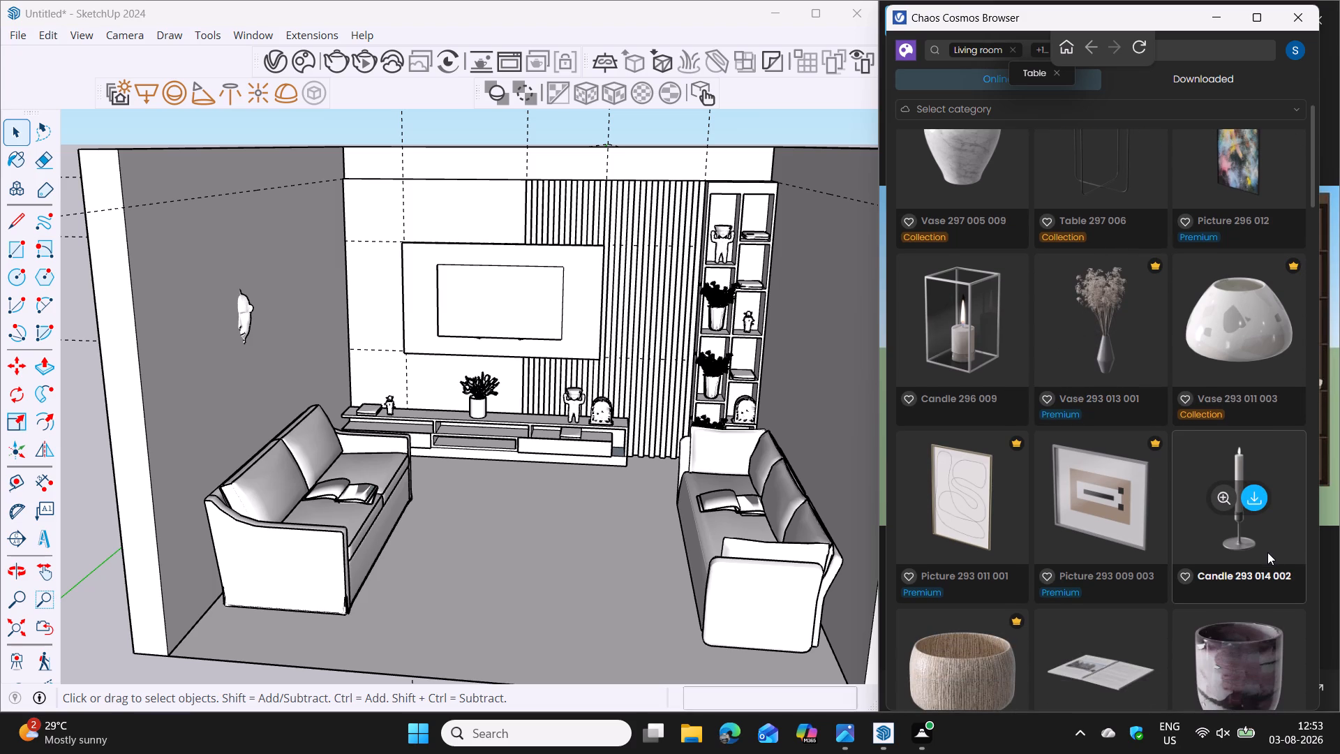
{"action": "scroll", "coordinate": [1218, 555], "scroll_direction": "down", "scroll_amount": 5}
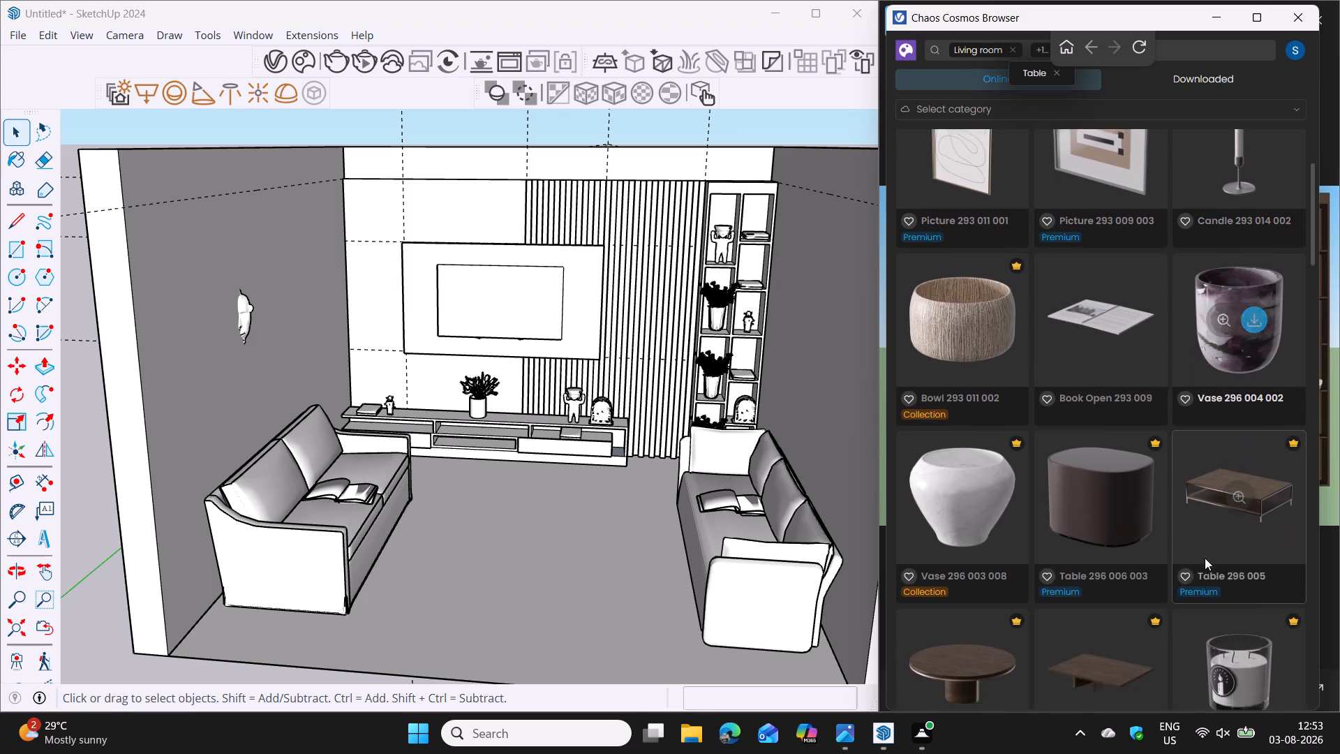
{"action": "scroll", "coordinate": [1205, 558], "scroll_direction": "down", "scroll_amount": 5}
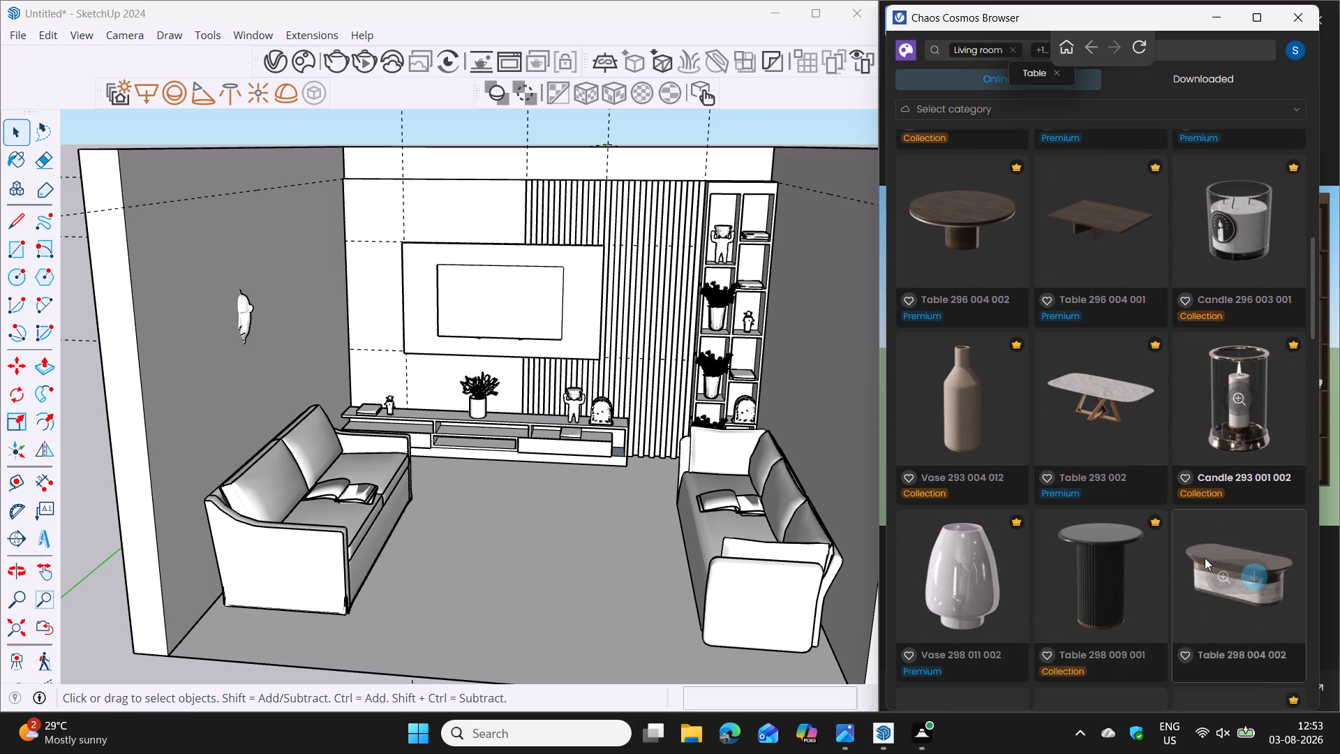
{"action": "scroll", "coordinate": [1205, 558], "scroll_direction": "down", "scroll_amount": 2}
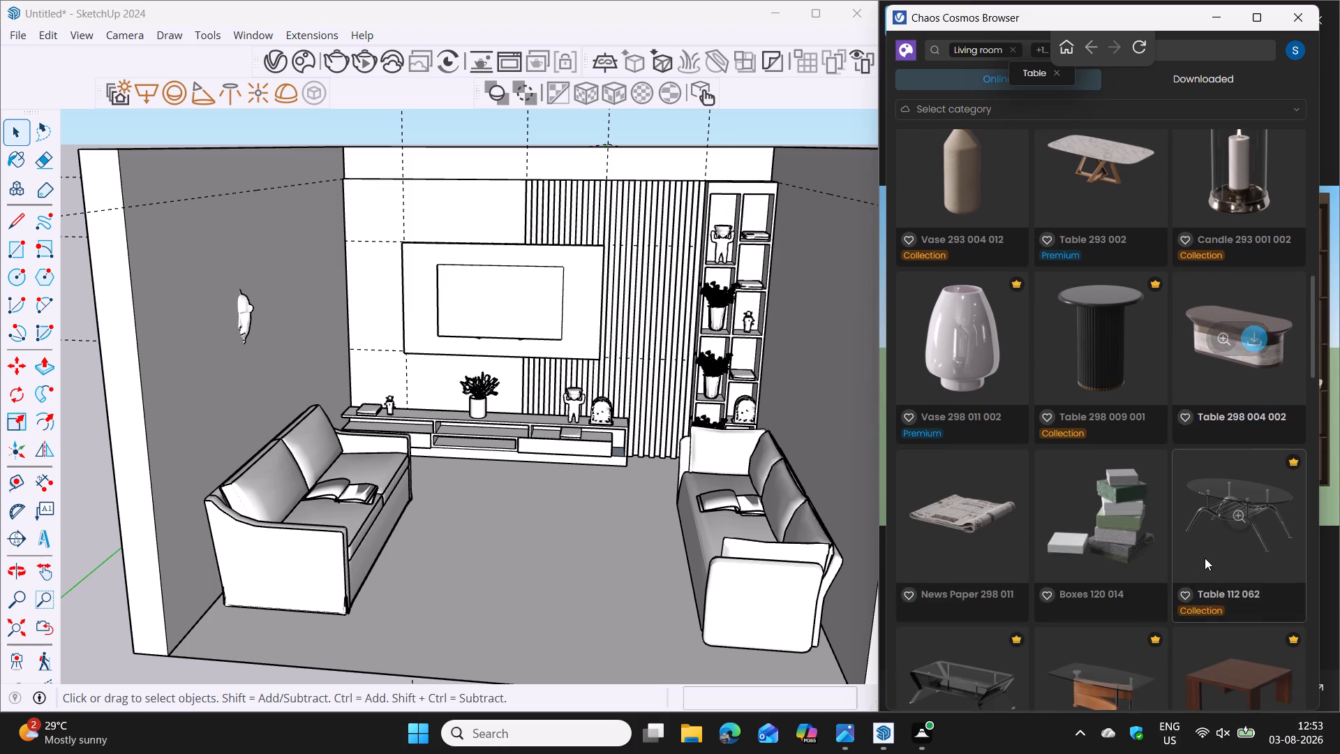
{"action": "scroll", "coordinate": [1205, 558], "scroll_direction": "down", "scroll_amount": 3}
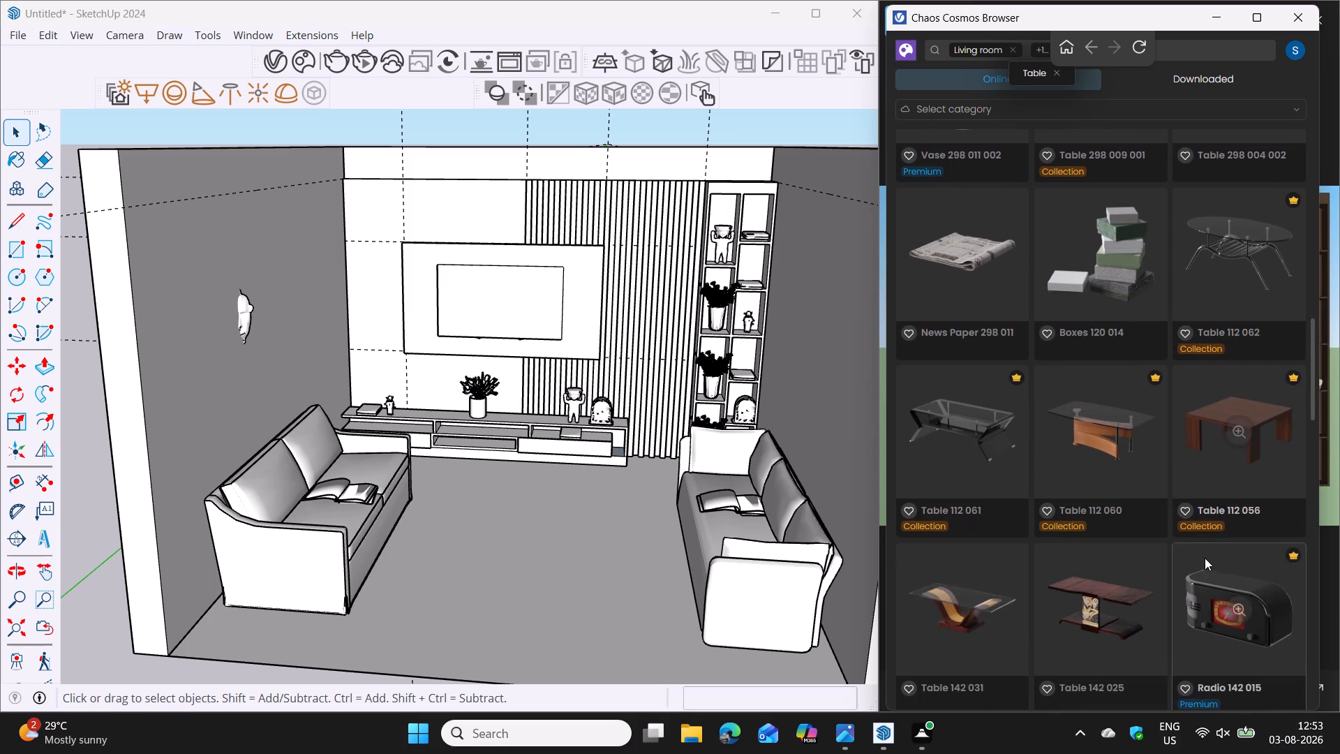
{"action": "scroll", "coordinate": [1205, 558], "scroll_direction": "down", "scroll_amount": 4}
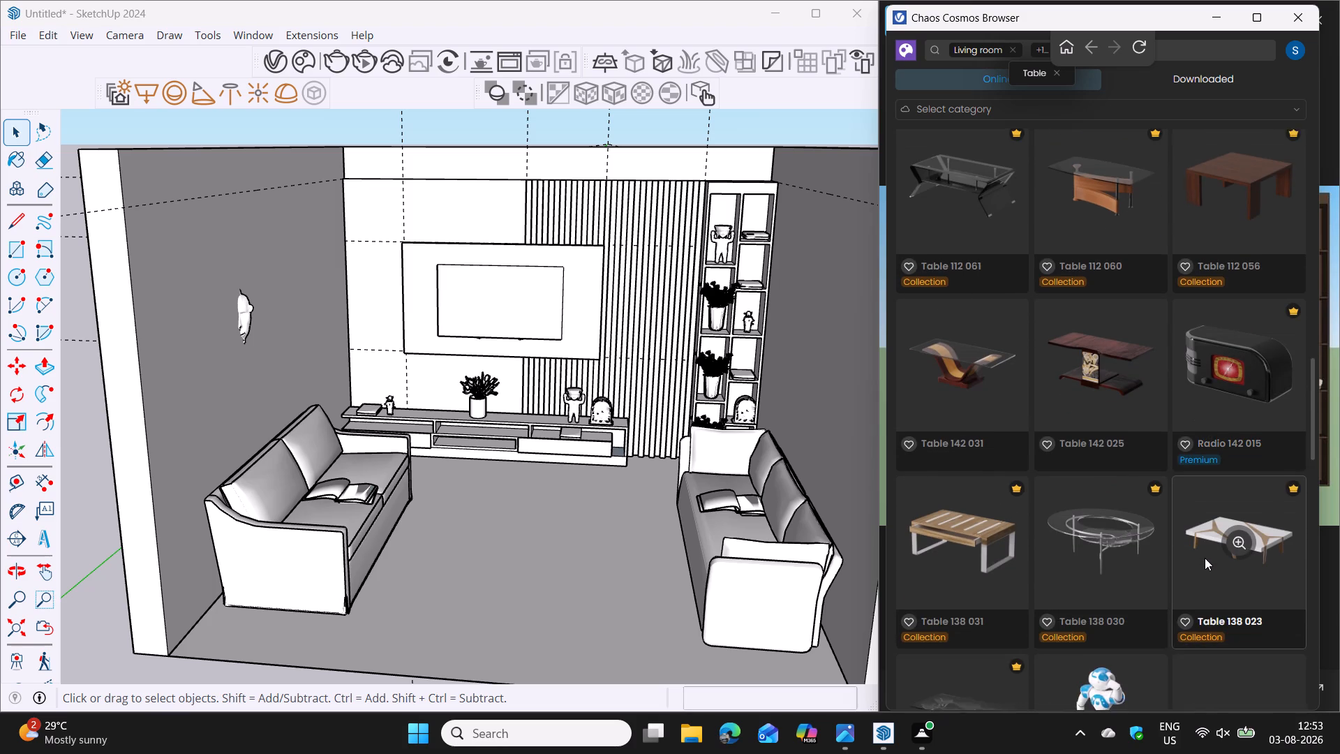
{"action": "scroll", "coordinate": [1205, 558], "scroll_direction": "down", "scroll_amount": 3}
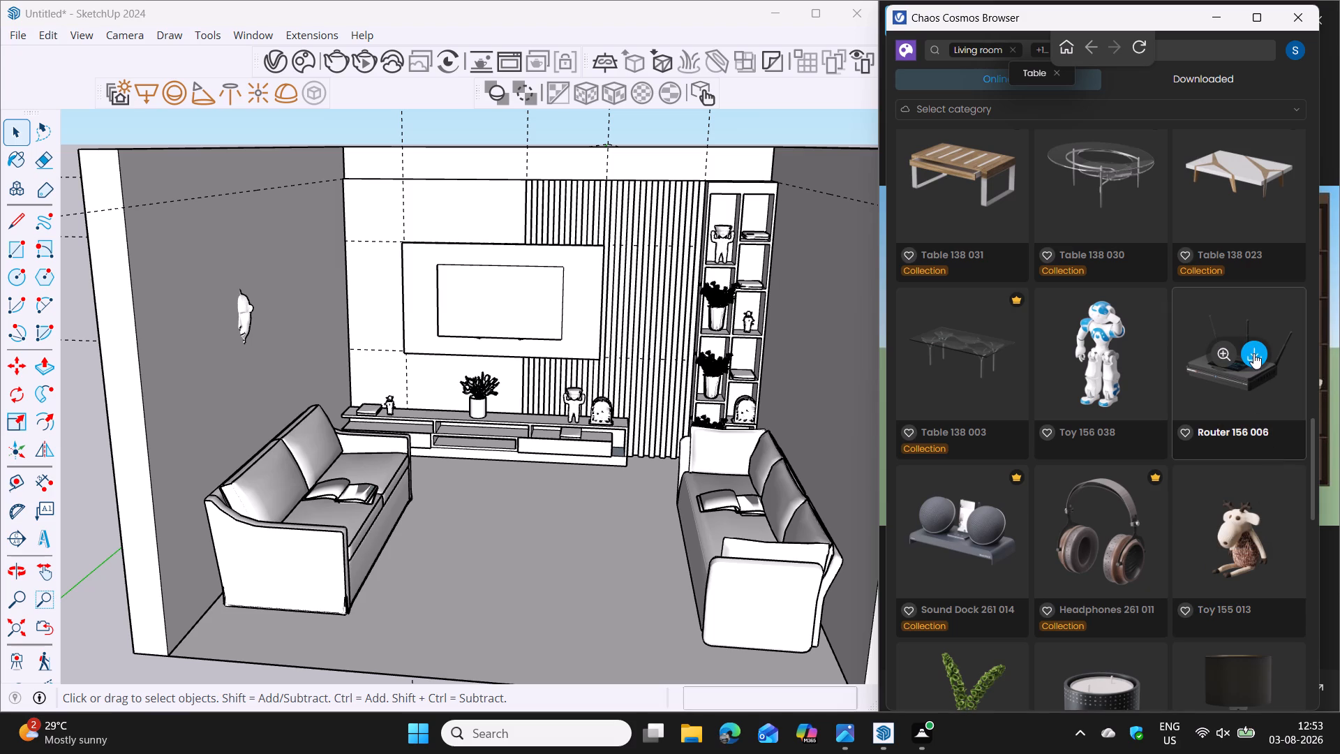
Download Router 156 006 and place one on the TV console top between the small figurine and the potted plant.
{"action": "left_click", "coordinate": [1253, 353]}
{"action": "scroll", "coordinate": [423, 399], "scroll_direction": "up", "scroll_amount": 1}
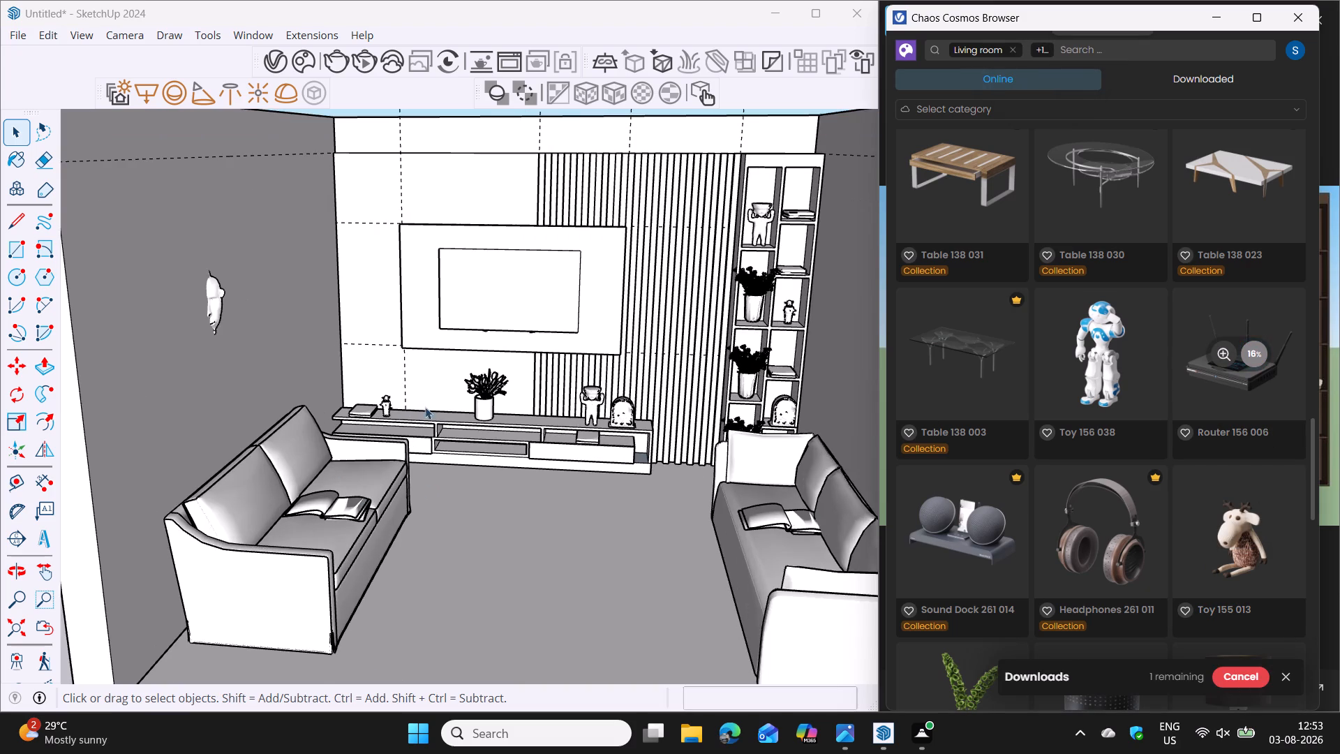
{"action": "scroll", "coordinate": [426, 410], "scroll_direction": "up", "scroll_amount": 2}
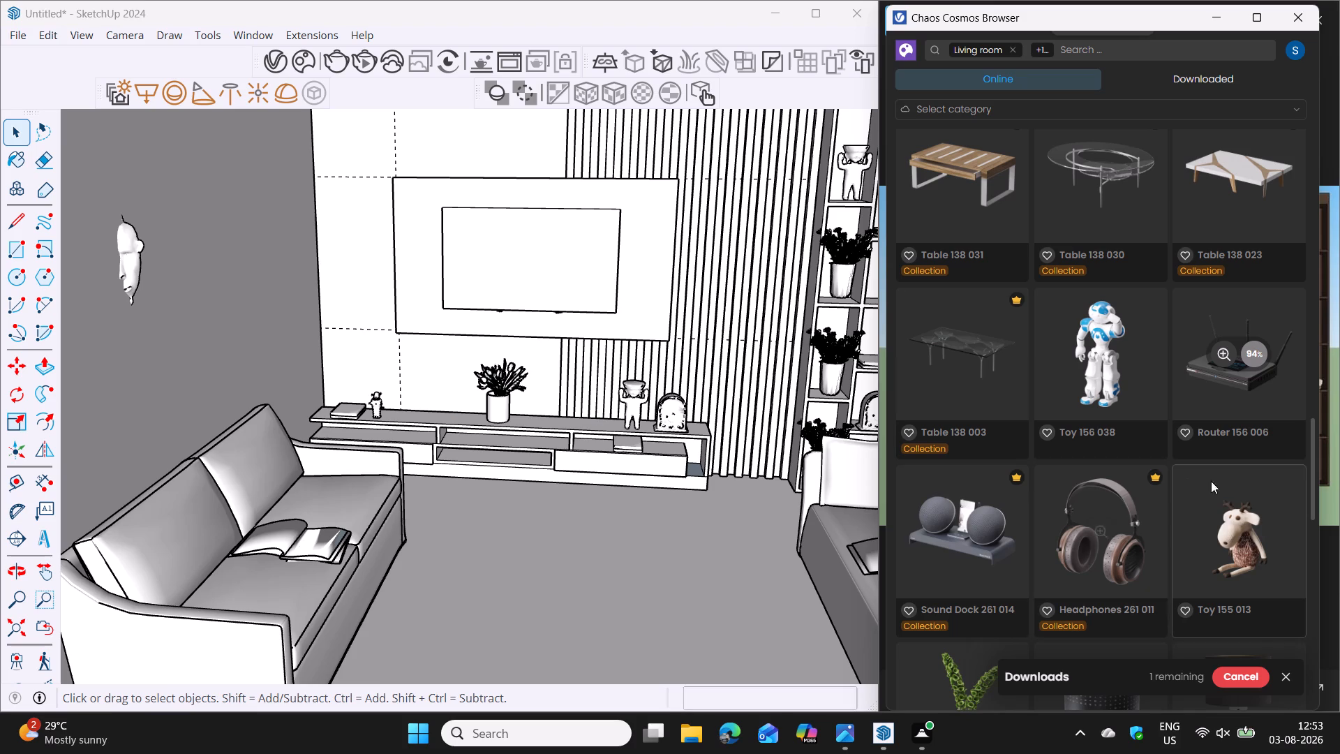
{"action": "scroll", "coordinate": [1258, 474], "scroll_direction": "down", "scroll_amount": 3}
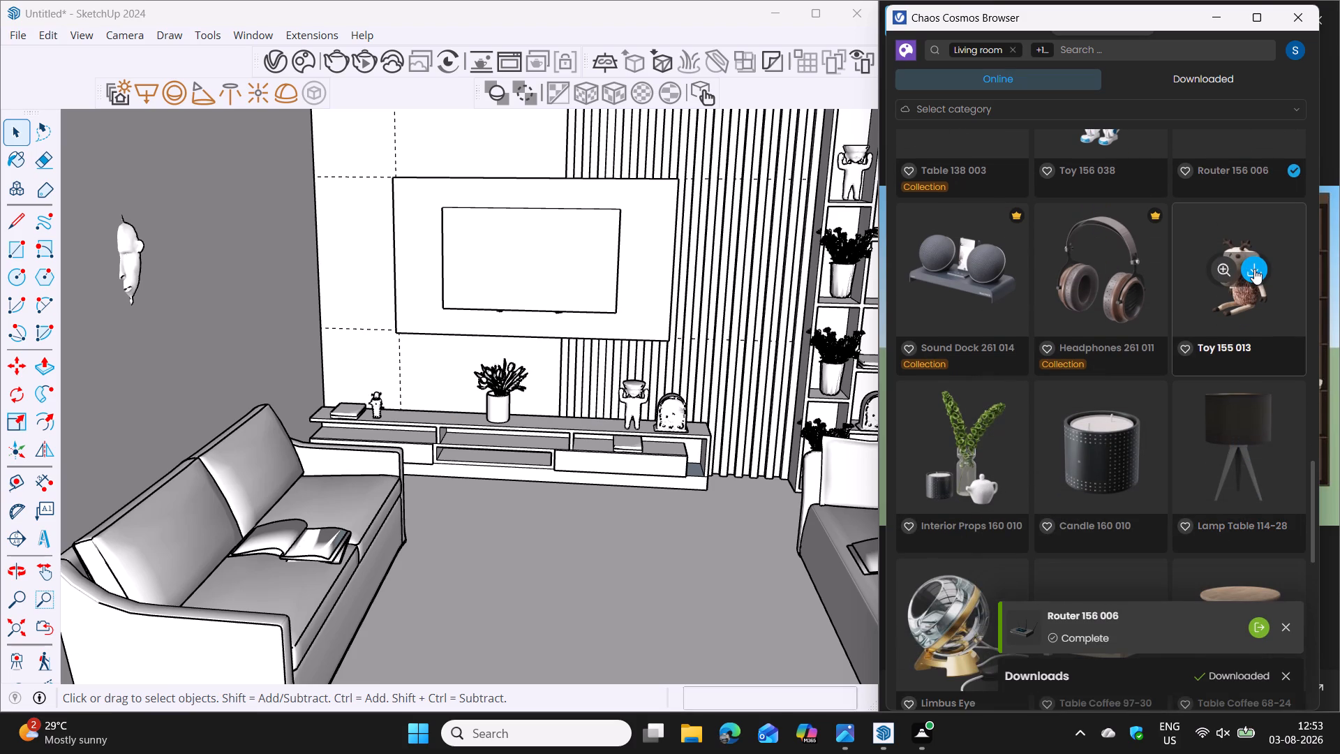
{"action": "left_click", "coordinate": [1262, 631]}
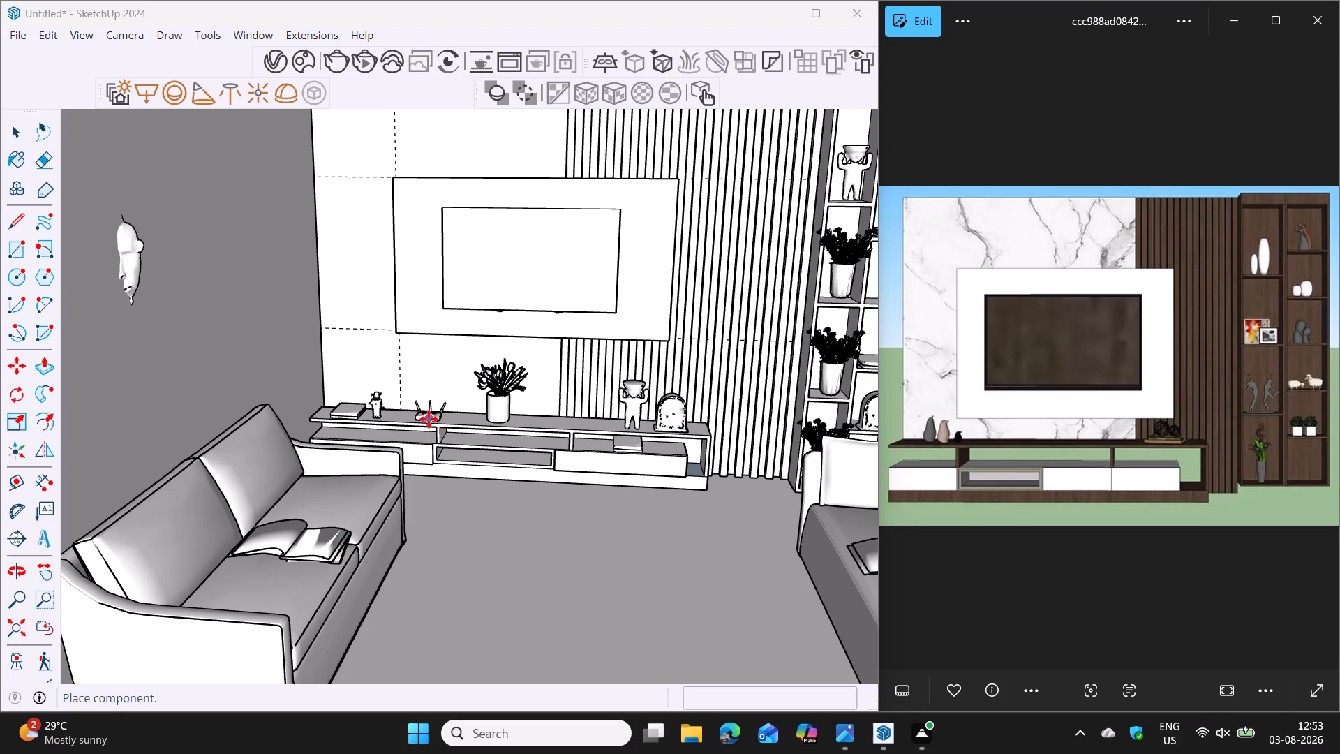
{"action": "left_click", "coordinate": [429, 419]}
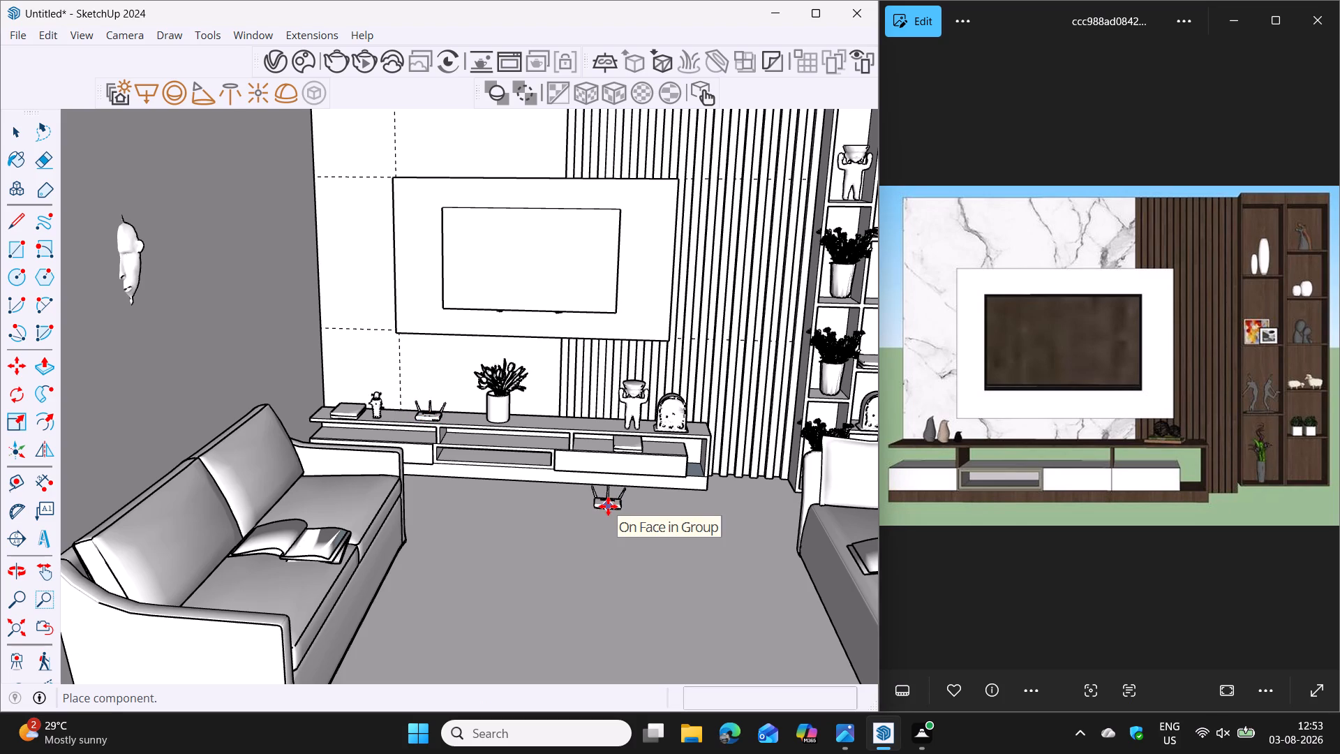
{"action": "key", "text": "Escape"}
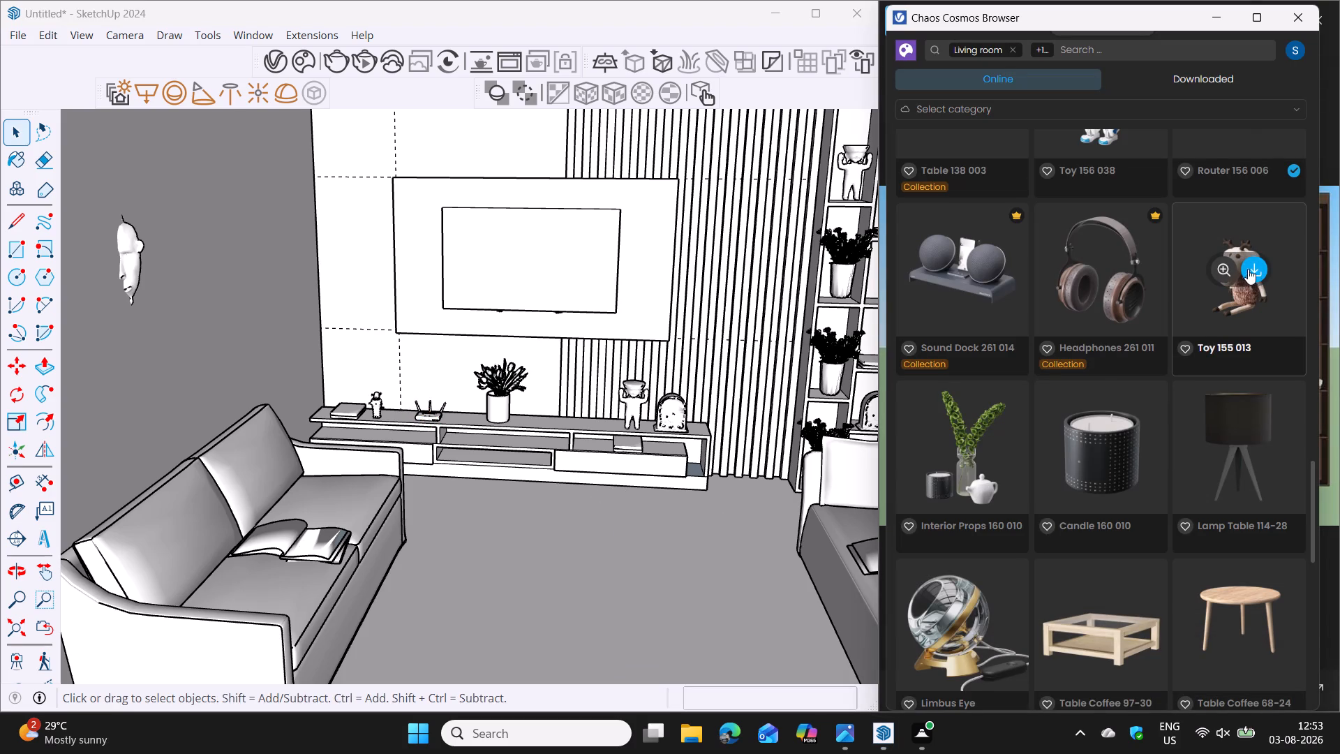
Download Toy 155 013 and place one at the end of the books in the right column's second compartment of the shelving unit.
{"action": "left_click", "coordinate": [1252, 268]}
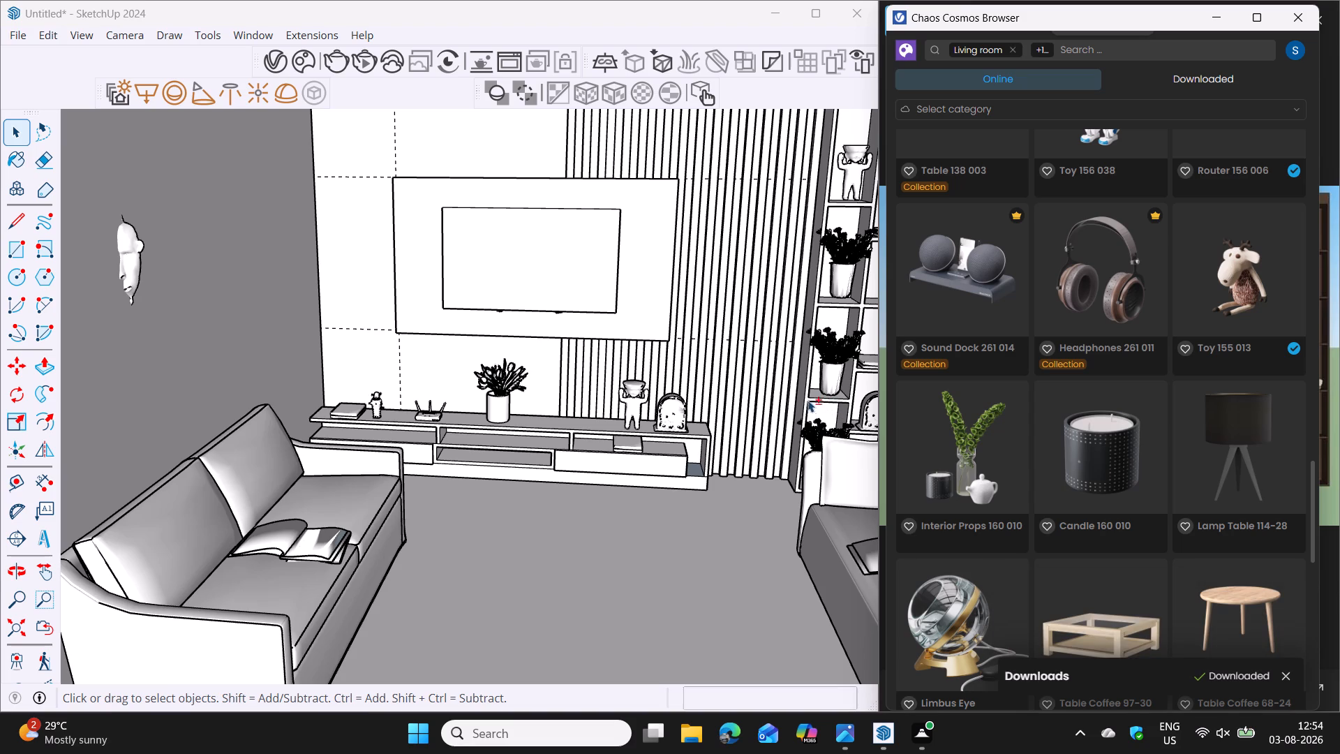
{"action": "middle_click_drag", "start_coordinate": [789, 398], "coordinate": [586, 404], "text": "shift"}
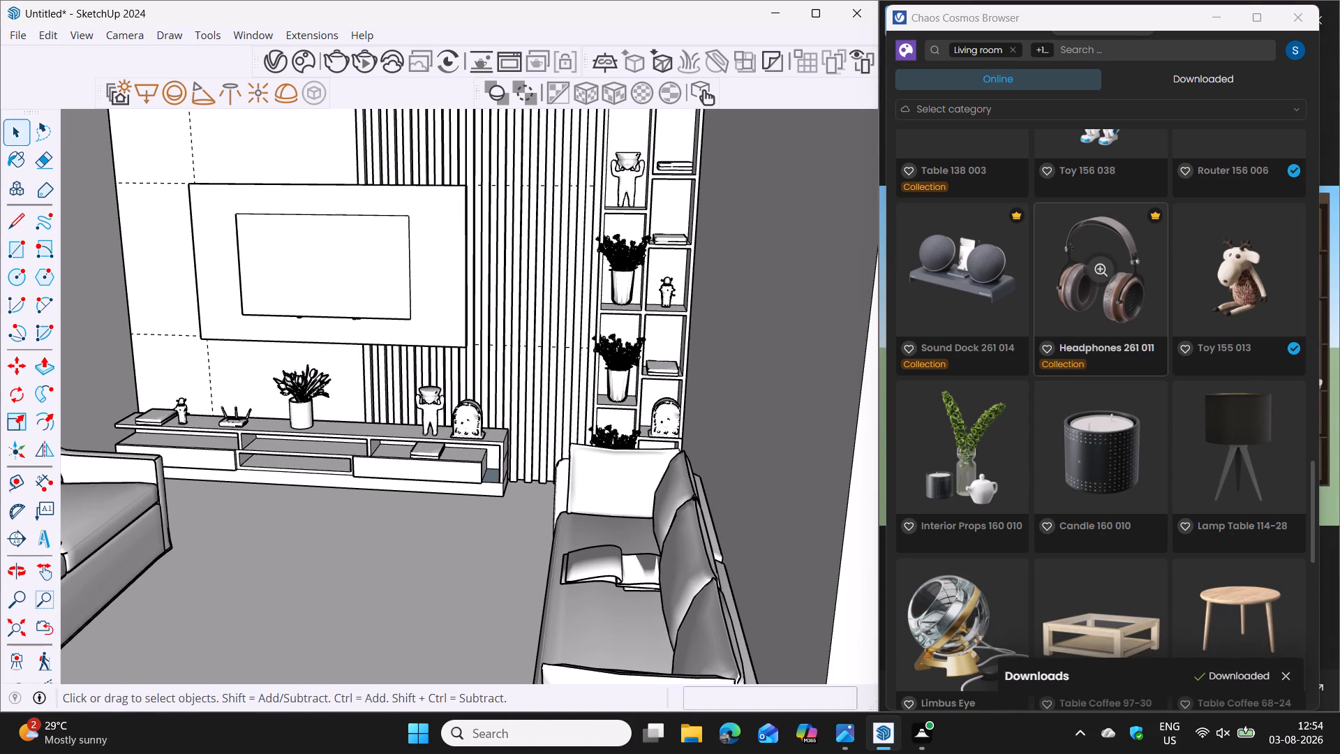
{"action": "left_click", "coordinate": [1261, 278]}
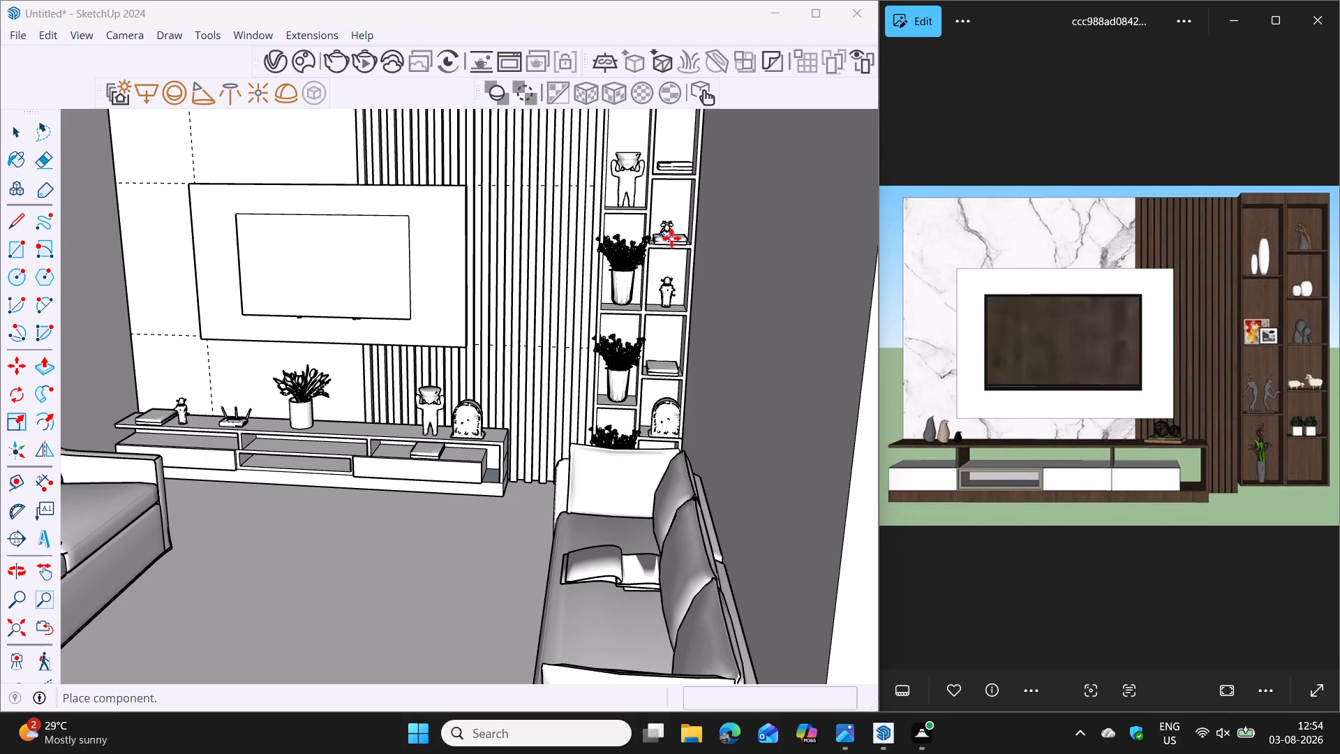
{"action": "scroll", "coordinate": [673, 238], "scroll_direction": "up", "scroll_amount": 7}
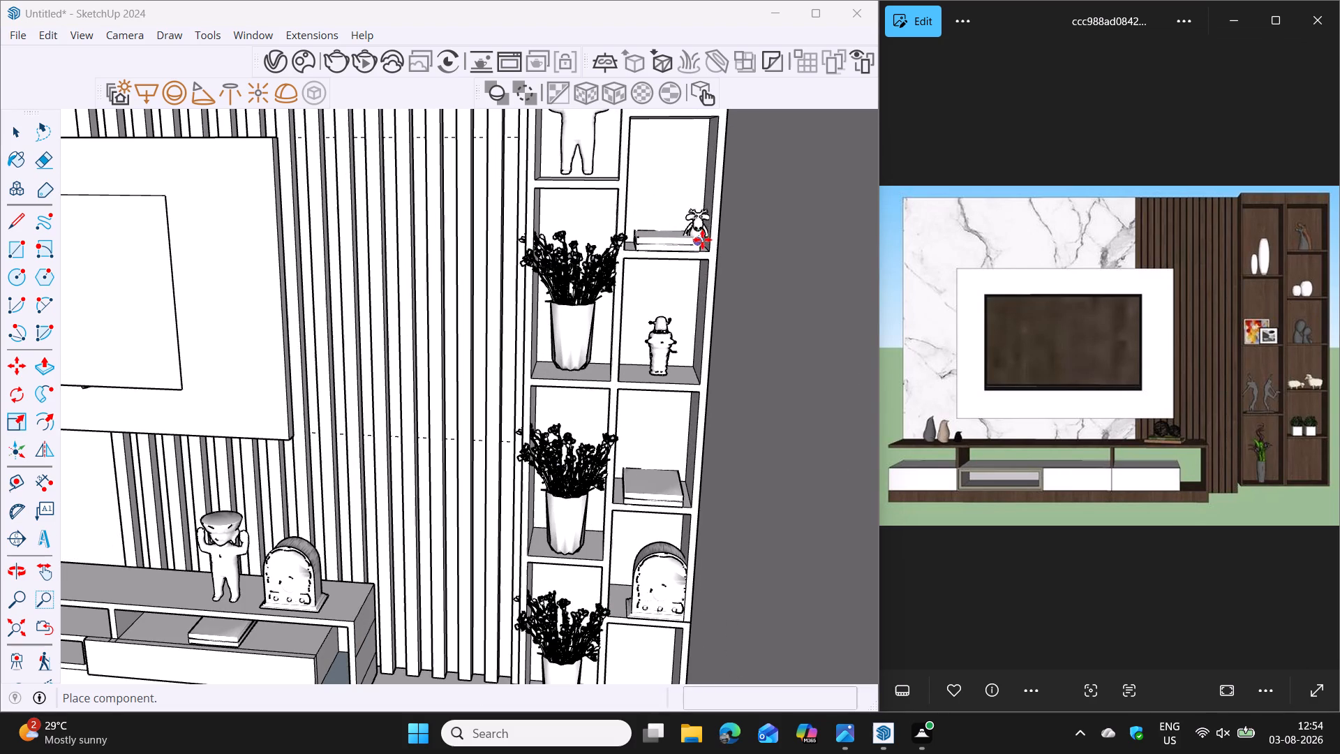
{"action": "left_click", "coordinate": [704, 237]}
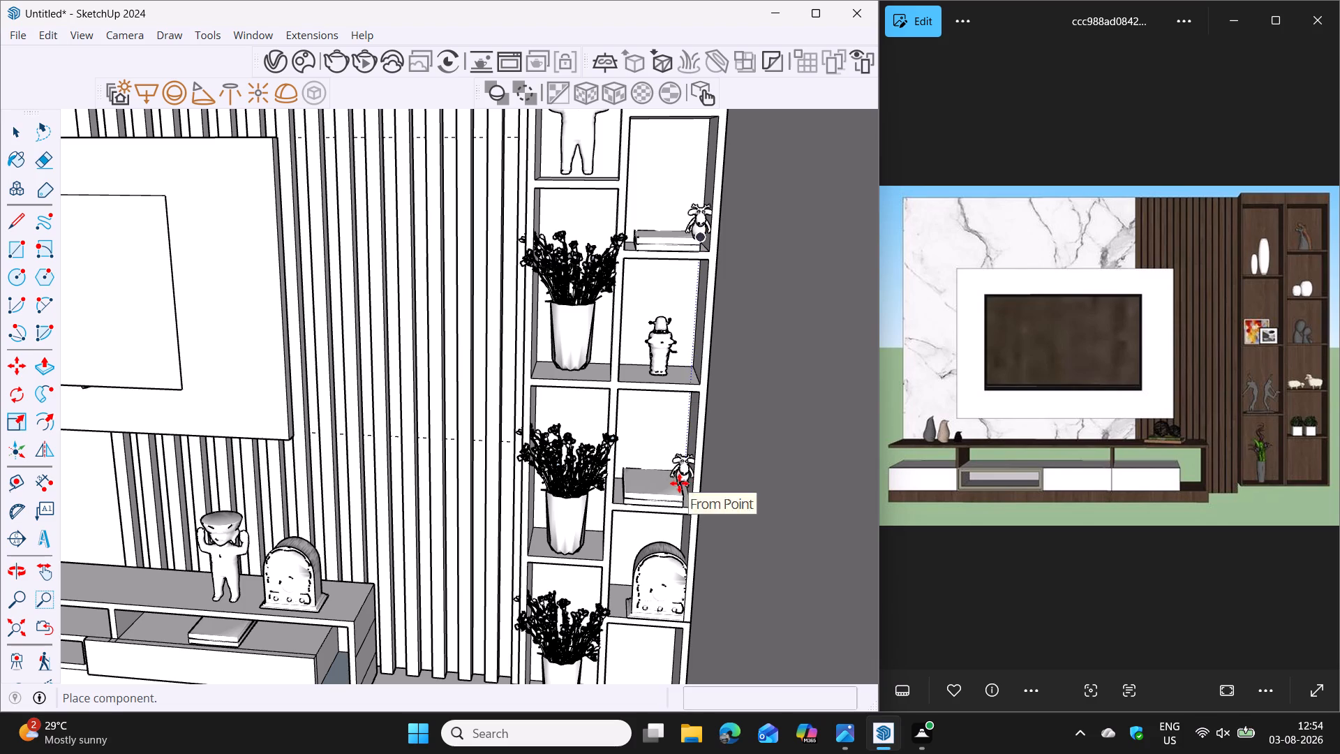
{"action": "scroll", "coordinate": [671, 480], "scroll_direction": "down", "scroll_amount": 3}
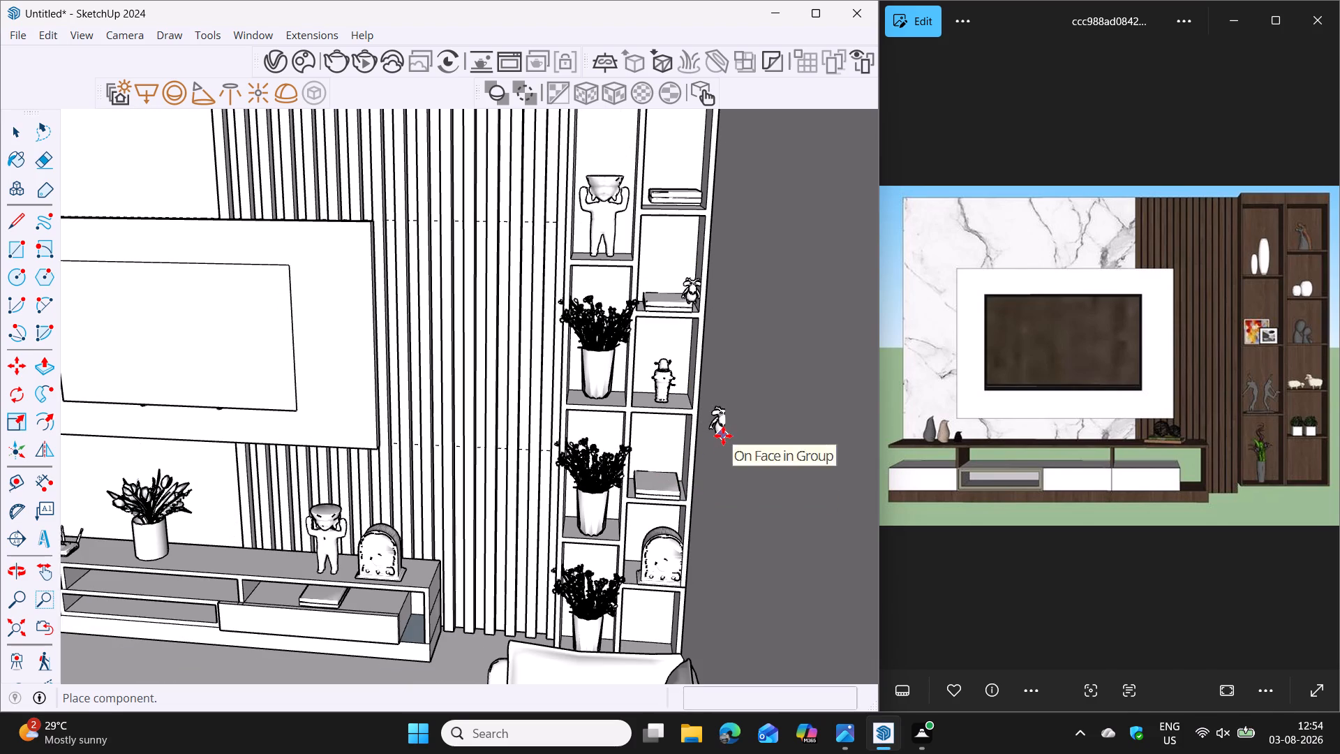
{"action": "key", "text": "Escape"}
Find the robot figure Toy 156 038 among the Living room and Table assets and download it.
{"action": "scroll", "coordinate": [1258, 367], "scroll_direction": "down", "scroll_amount": 2}
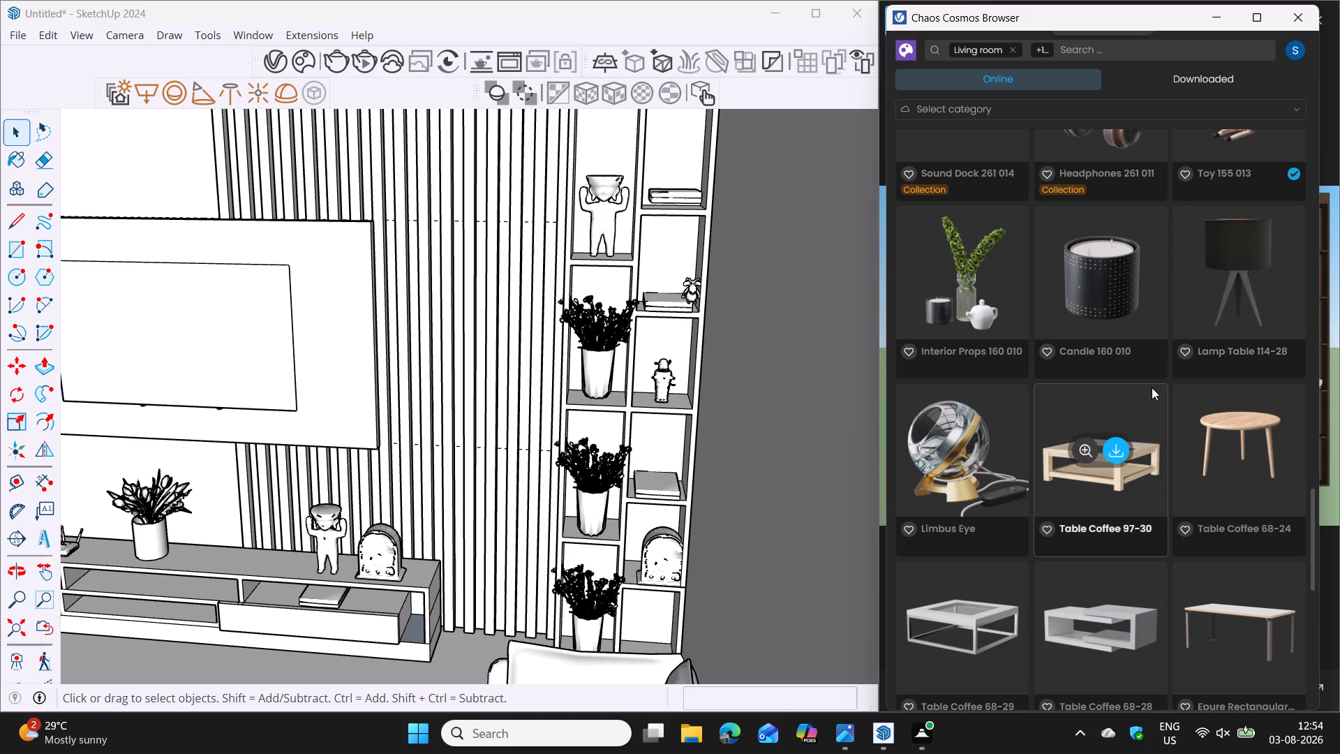
{"action": "scroll", "coordinate": [1133, 428], "scroll_direction": "down", "scroll_amount": 1}
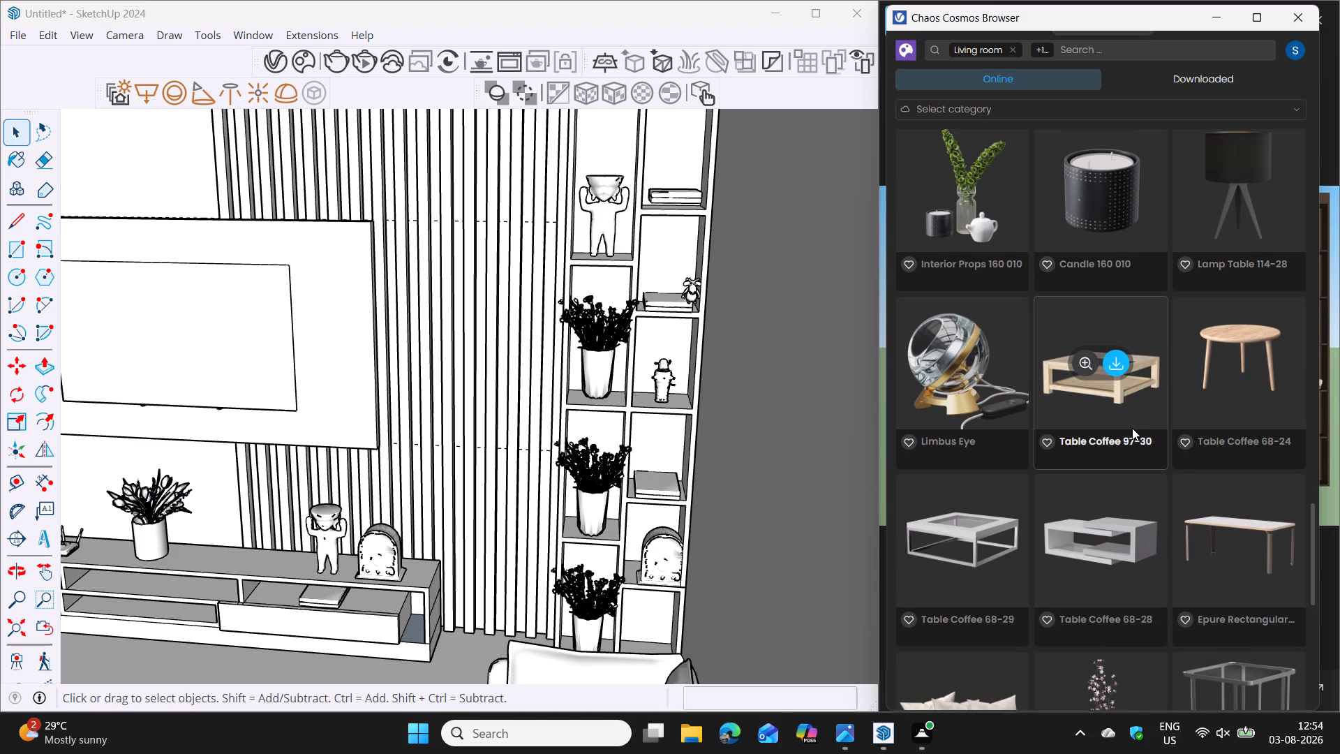
{"action": "scroll", "coordinate": [1131, 430], "scroll_direction": "down", "scroll_amount": 5}
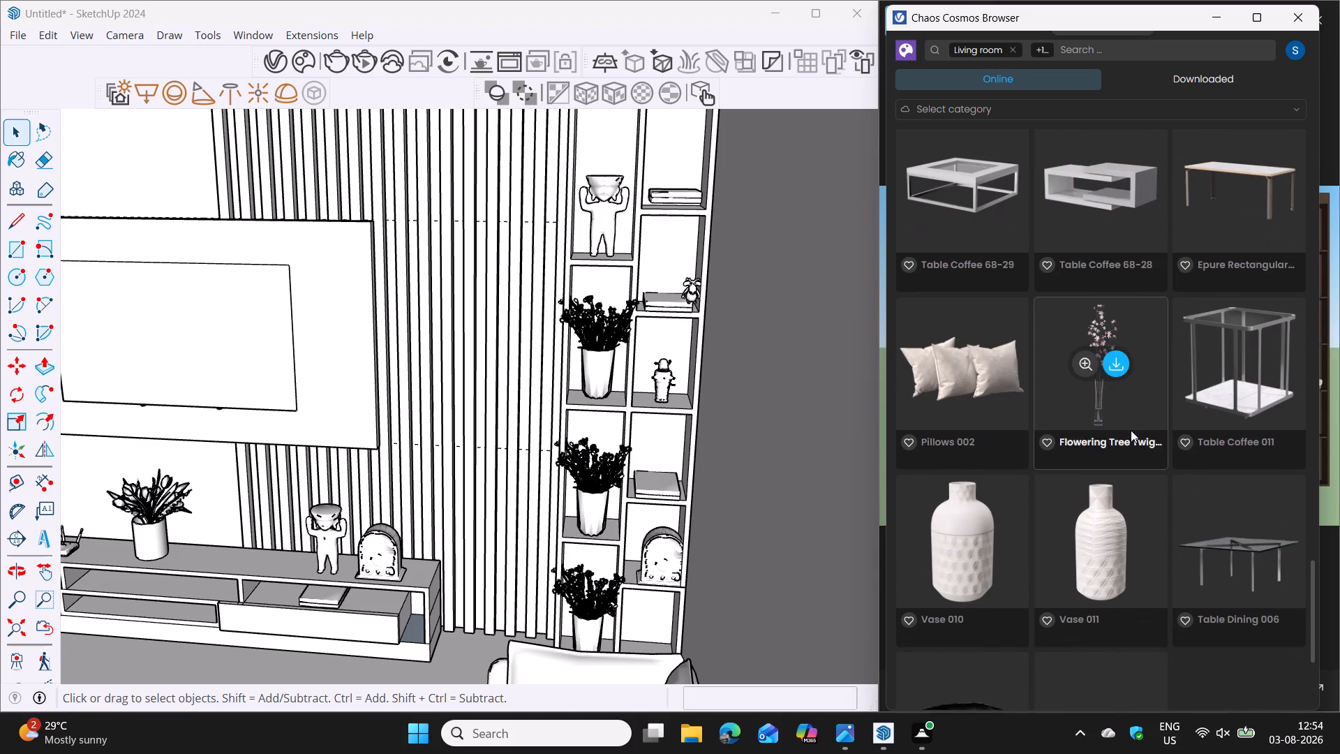
{"action": "scroll", "coordinate": [1131, 430], "scroll_direction": "down", "scroll_amount": 5}
{"action": "scroll", "coordinate": [1131, 430], "scroll_direction": "up", "scroll_amount": 19}
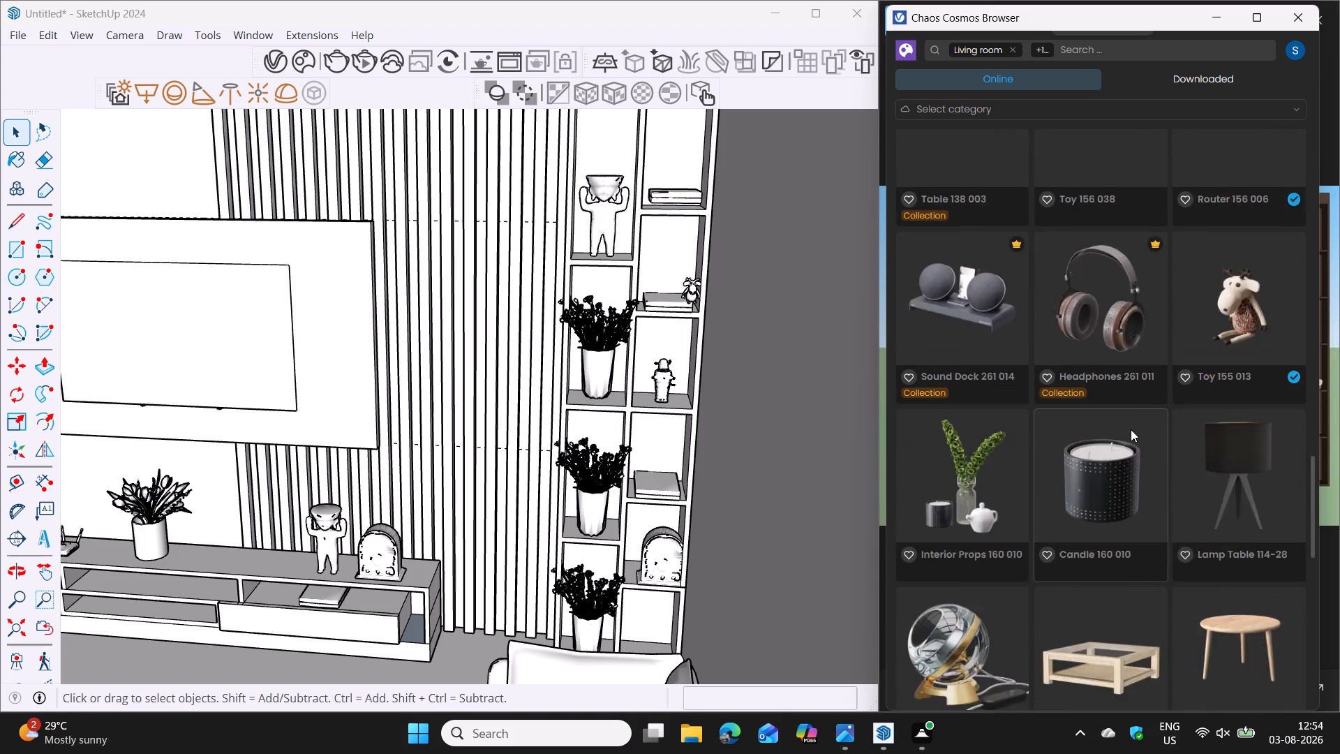
{"action": "scroll", "coordinate": [1131, 429], "scroll_direction": "up", "scroll_amount": 20}
{"action": "scroll", "coordinate": [1131, 429], "scroll_direction": "up", "scroll_amount": 4}
{"action": "scroll", "coordinate": [1131, 429], "scroll_direction": "down", "scroll_amount": 12}
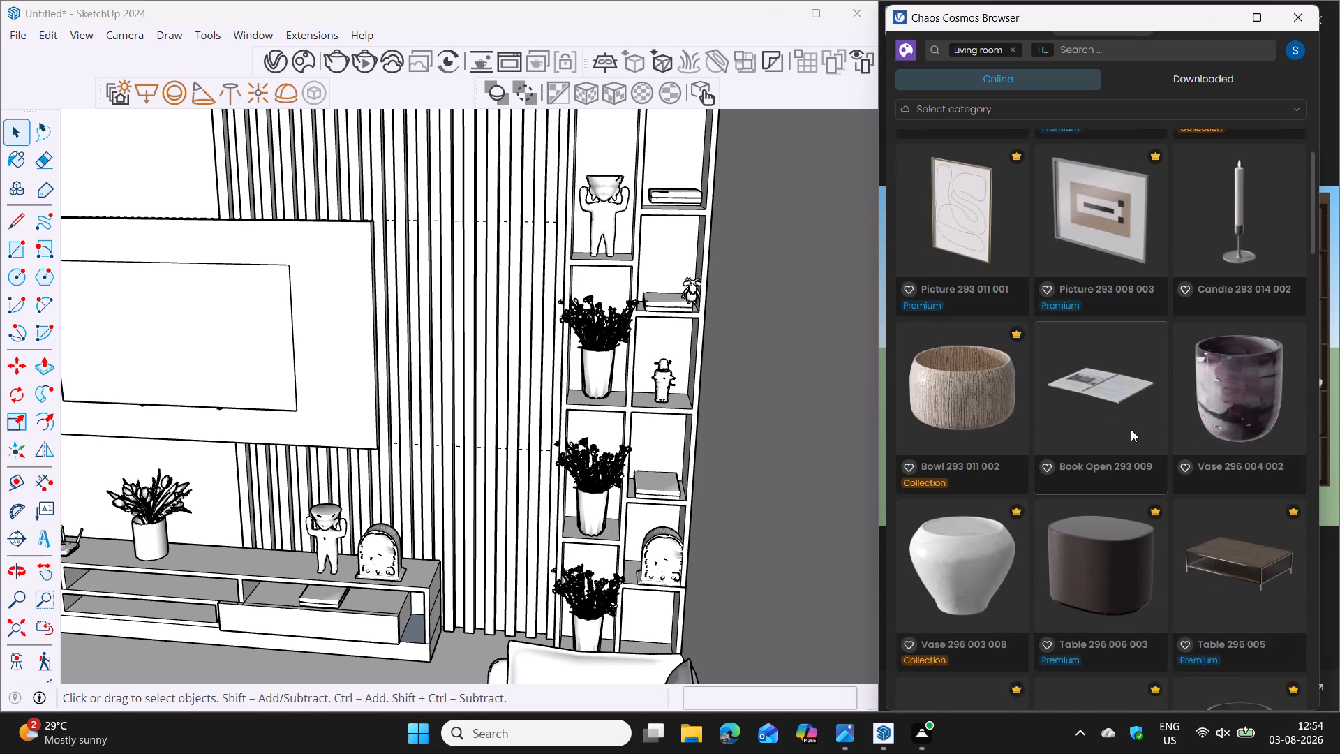
{"action": "scroll", "coordinate": [1131, 429], "scroll_direction": "down", "scroll_amount": 12}
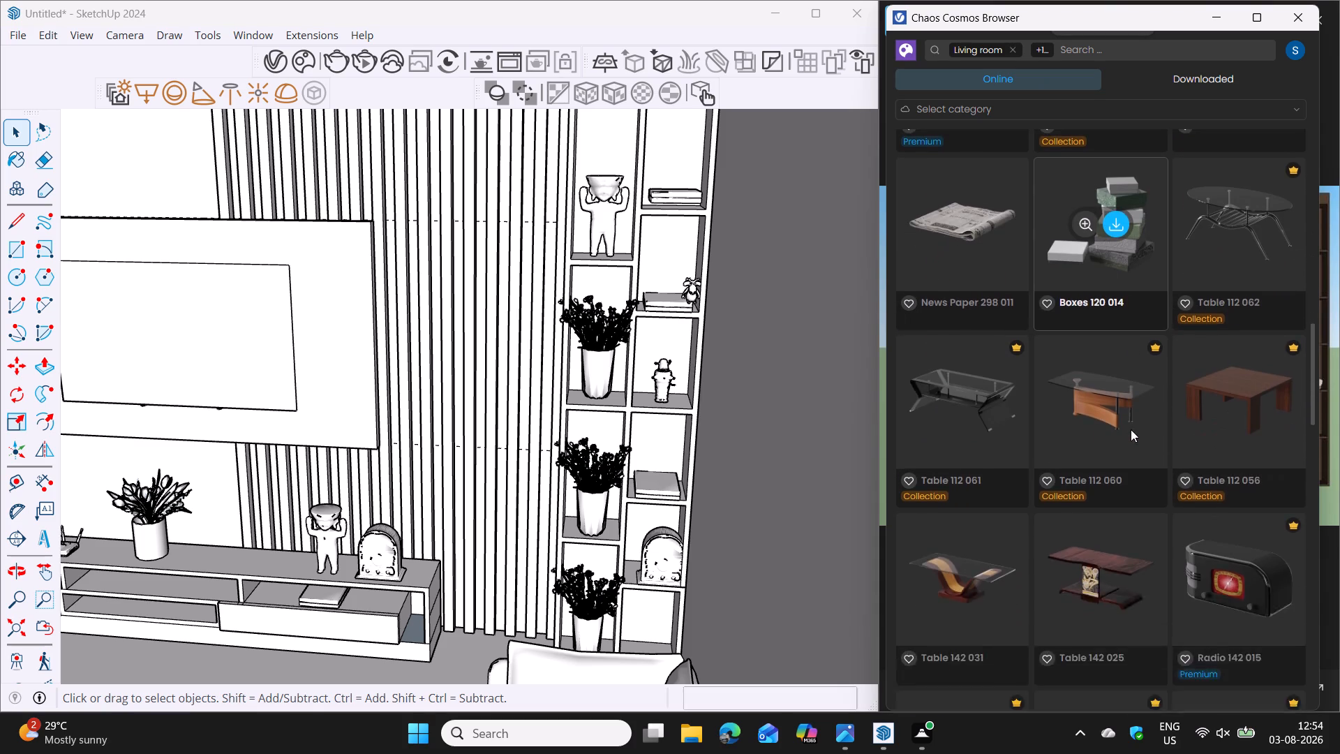
{"action": "scroll", "coordinate": [1131, 429], "scroll_direction": "down", "scroll_amount": 2}
{"action": "left_click", "coordinate": [1121, 439]}
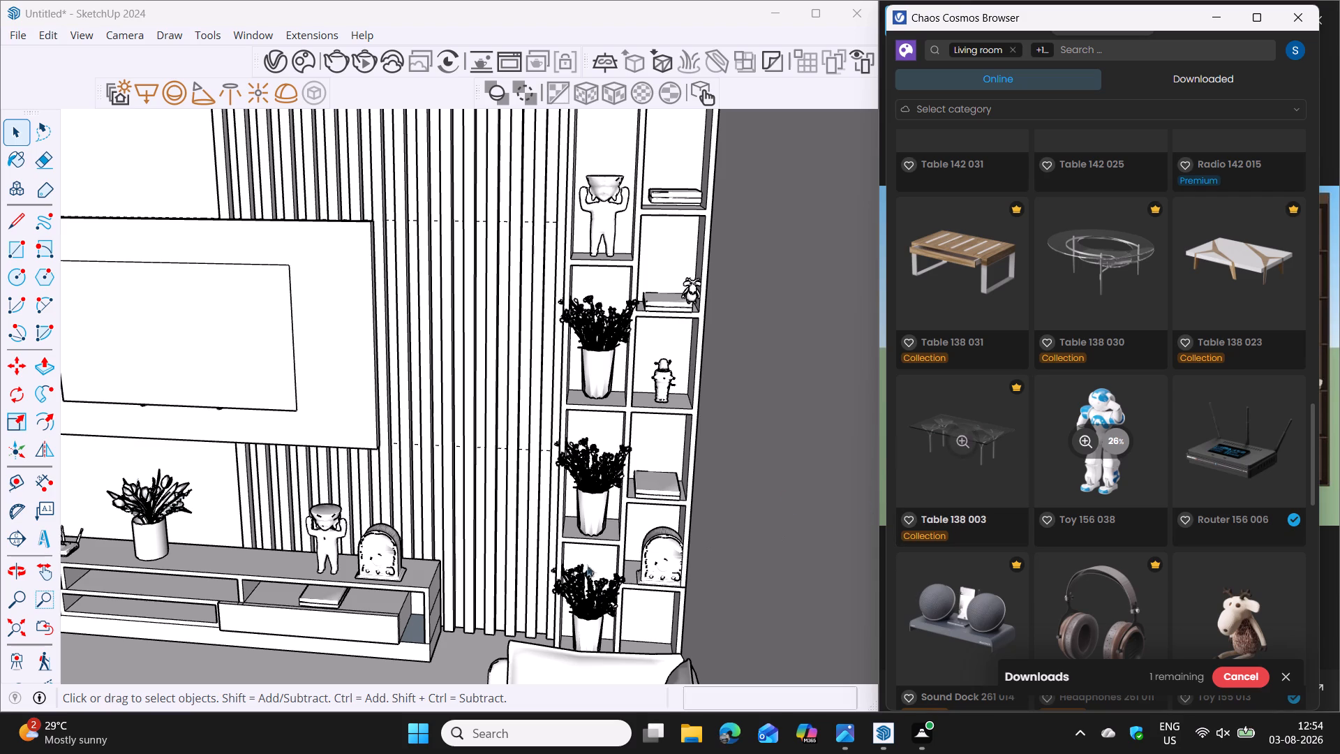
Delete the books from the right column's second compartment of the shelving unit.
{"action": "middle_click_drag", "start_coordinate": [538, 531], "coordinate": [630, 420], "text": "shift"}
{"action": "middle_click_drag", "start_coordinate": [604, 488], "coordinate": [607, 453]}
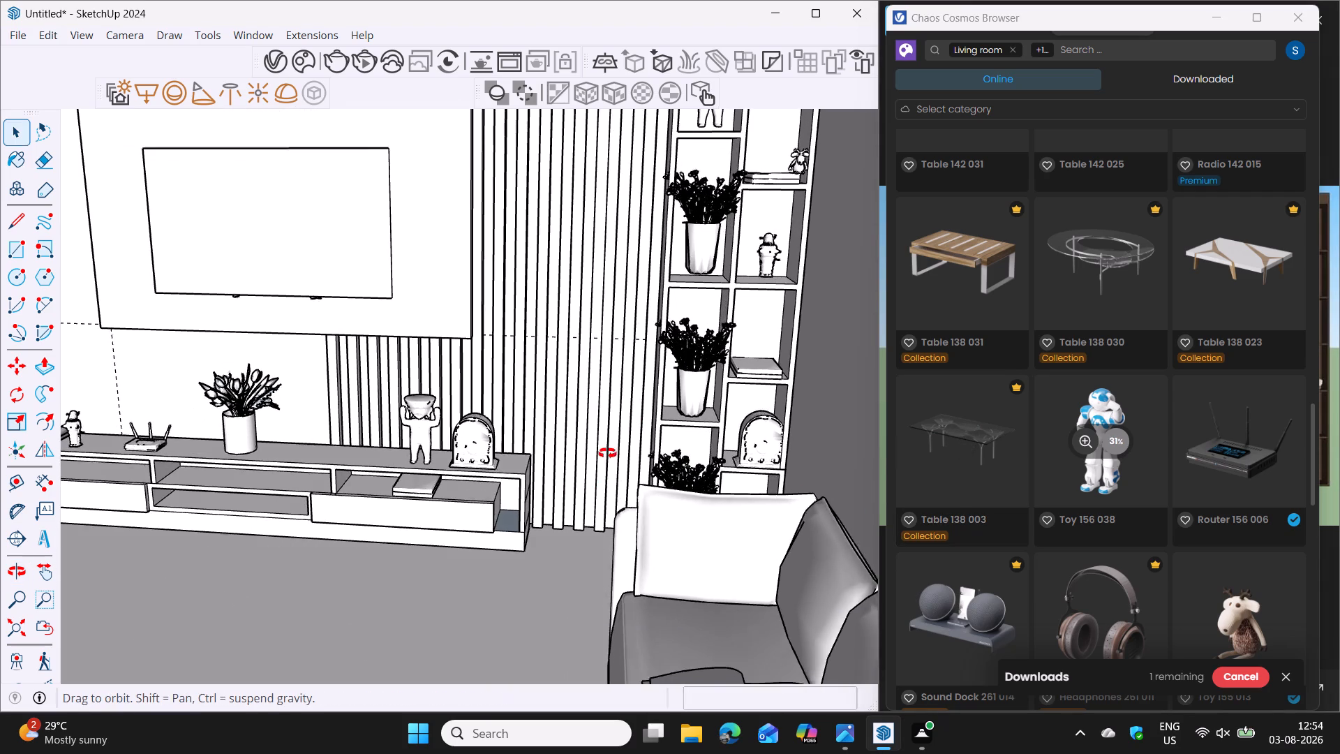
{"action": "middle_click_drag", "start_coordinate": [607, 453], "coordinate": [613, 424]}
{"action": "scroll", "coordinate": [616, 441], "scroll_direction": "down", "scroll_amount": 4}
{"action": "scroll", "coordinate": [422, 526], "scroll_direction": "down", "scroll_amount": 5}
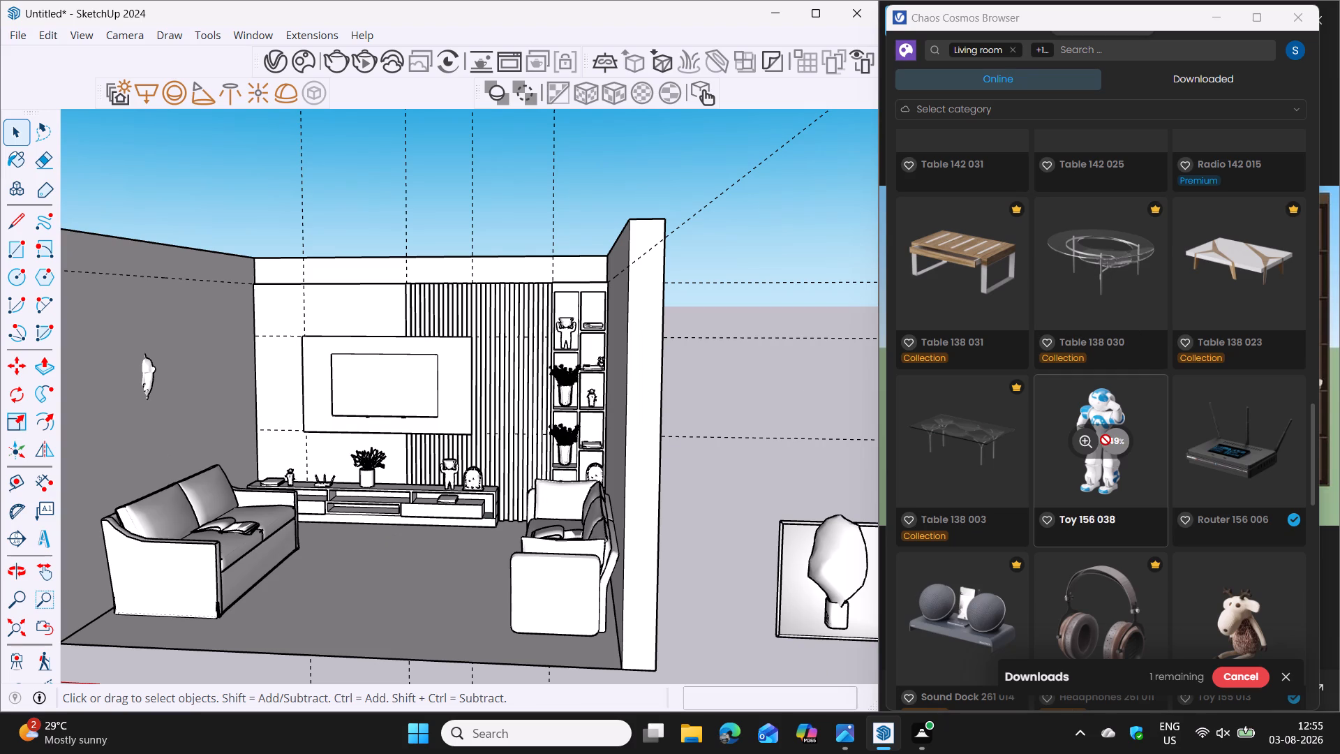
{"action": "scroll", "coordinate": [782, 341], "scroll_direction": "up", "scroll_amount": 7}
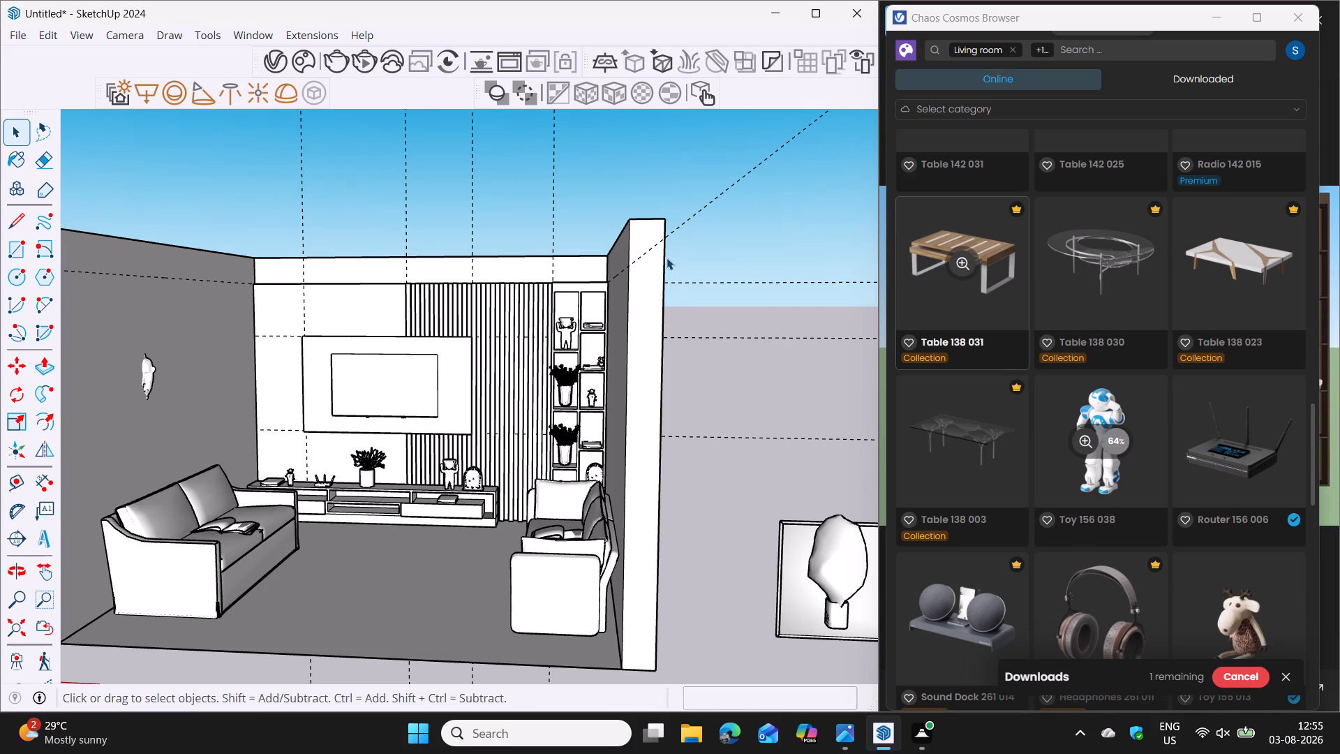
{"action": "scroll", "coordinate": [595, 355], "scroll_direction": "up", "scroll_amount": 11}
{"action": "left_click", "coordinate": [589, 391]}
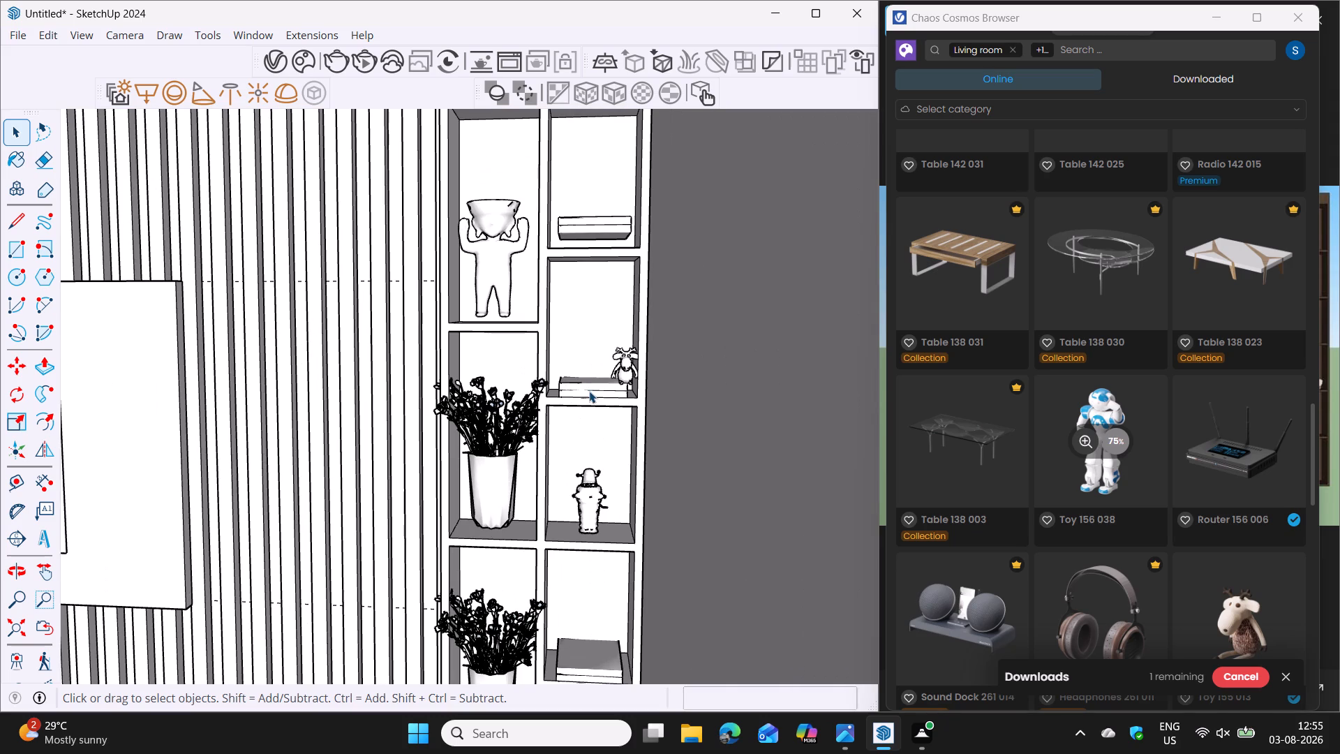
{"action": "key", "text": "Delete"}
Move the Toy 155 013 figure about 6 3/8" toward the middle of the right column's second compartment, resting on the shelf.
{"action": "scroll", "coordinate": [656, 367], "scroll_direction": "up", "scroll_amount": 3}
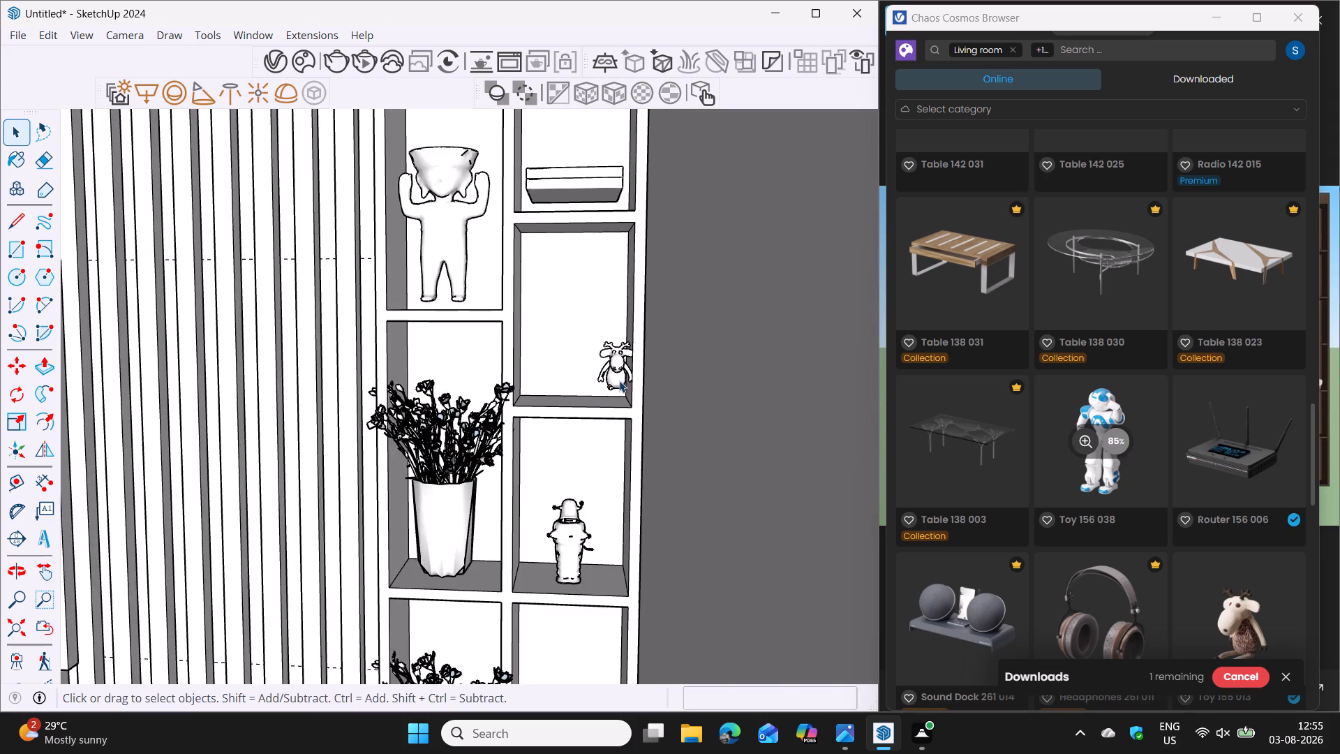
{"action": "scroll", "coordinate": [618, 380], "scroll_direction": "up", "scroll_amount": 4}
{"action": "left_click", "coordinate": [618, 380]}
{"action": "scroll", "coordinate": [609, 386], "scroll_direction": "up", "scroll_amount": 3}
{"action": "scroll", "coordinate": [612, 429], "scroll_direction": "down", "scroll_amount": 5}
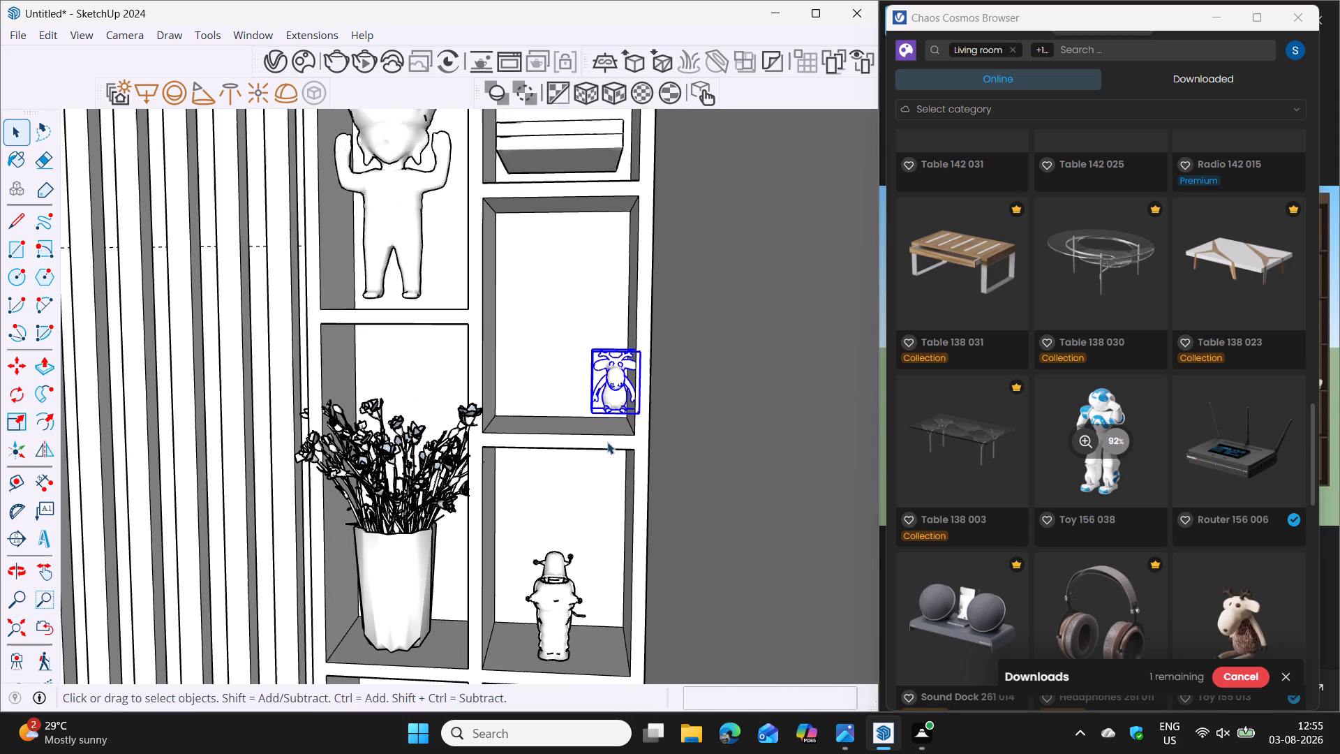
{"action": "key", "text": "m"}
{"action": "left_click", "coordinate": [594, 413]}
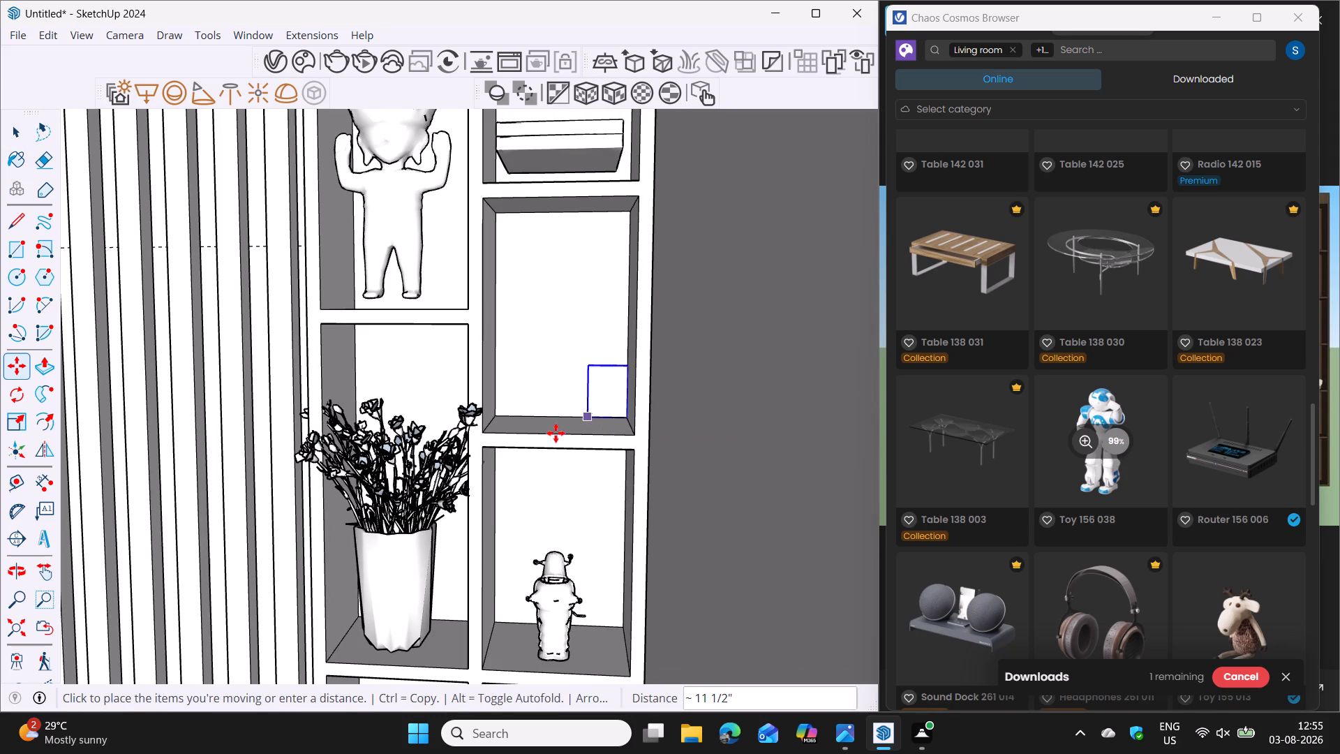
{"action": "left_click", "coordinate": [537, 427]}
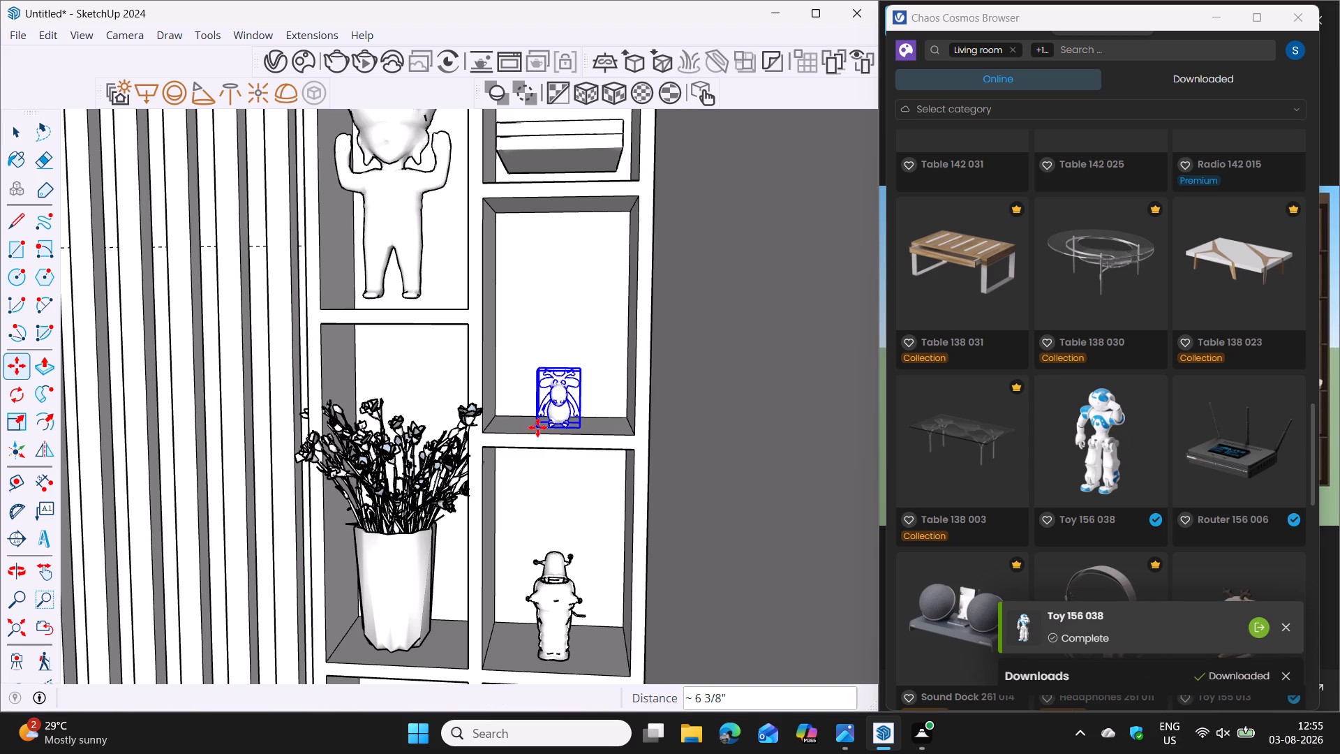
{"action": "scroll", "coordinate": [643, 450], "scroll_direction": "down", "scroll_amount": 4}
{"action": "key", "text": "Escape"}
{"action": "scroll", "coordinate": [651, 445], "scroll_direction": "down", "scroll_amount": 5}
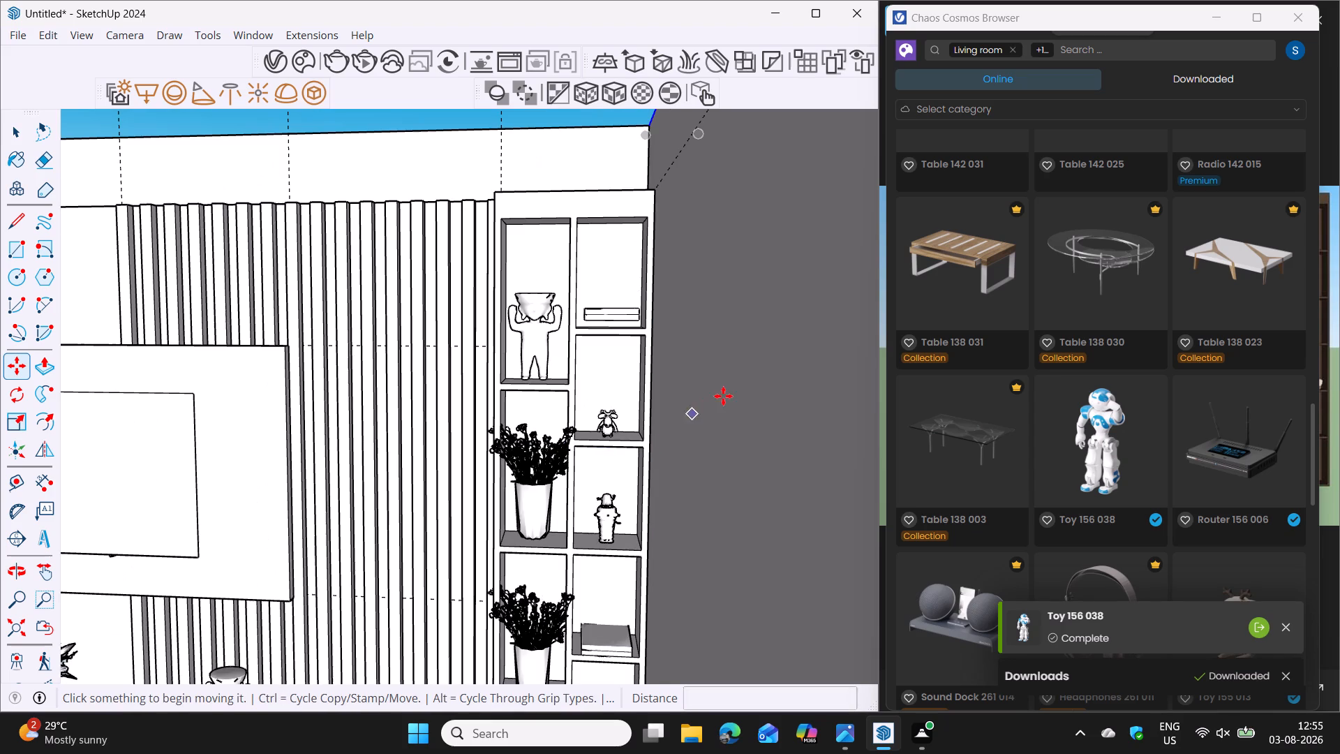
{"action": "key", "text": "space"}
Move the face sculpture on the side wall above the sofa about 1' 7/16" out from the wall along the red axis.
{"action": "scroll", "coordinate": [691, 433], "scroll_direction": "down", "scroll_amount": 5}
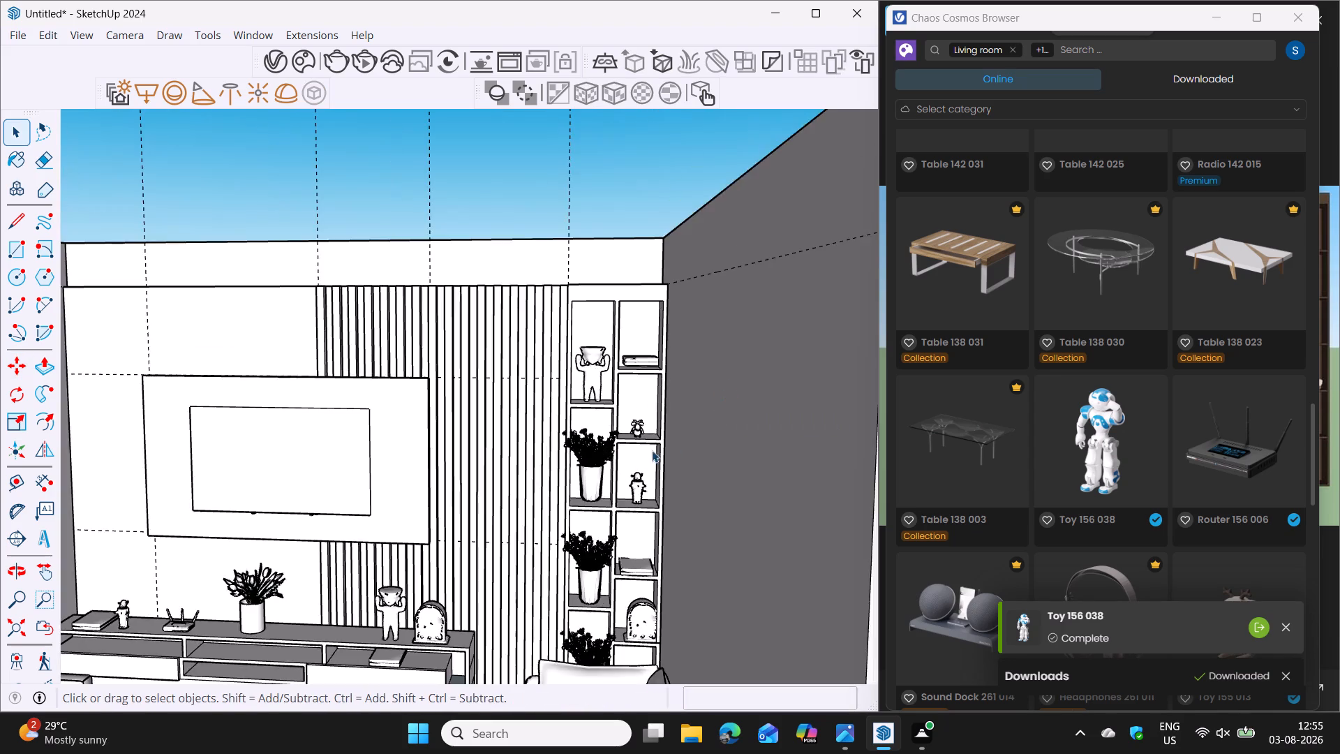
{"action": "scroll", "coordinate": [652, 450], "scroll_direction": "down", "scroll_amount": 5}
{"action": "middle_click_drag", "start_coordinate": [558, 471], "coordinate": [690, 431], "text": "shift"}
{"action": "middle_click_drag", "start_coordinate": [311, 454], "coordinate": [458, 399], "text": "shift"}
{"action": "middle_click_drag", "start_coordinate": [541, 408], "coordinate": [453, 438], "text": "shift"}
{"action": "middle_click_drag", "start_coordinate": [462, 439], "coordinate": [410, 483]}
{"action": "left_click", "coordinate": [241, 441]}
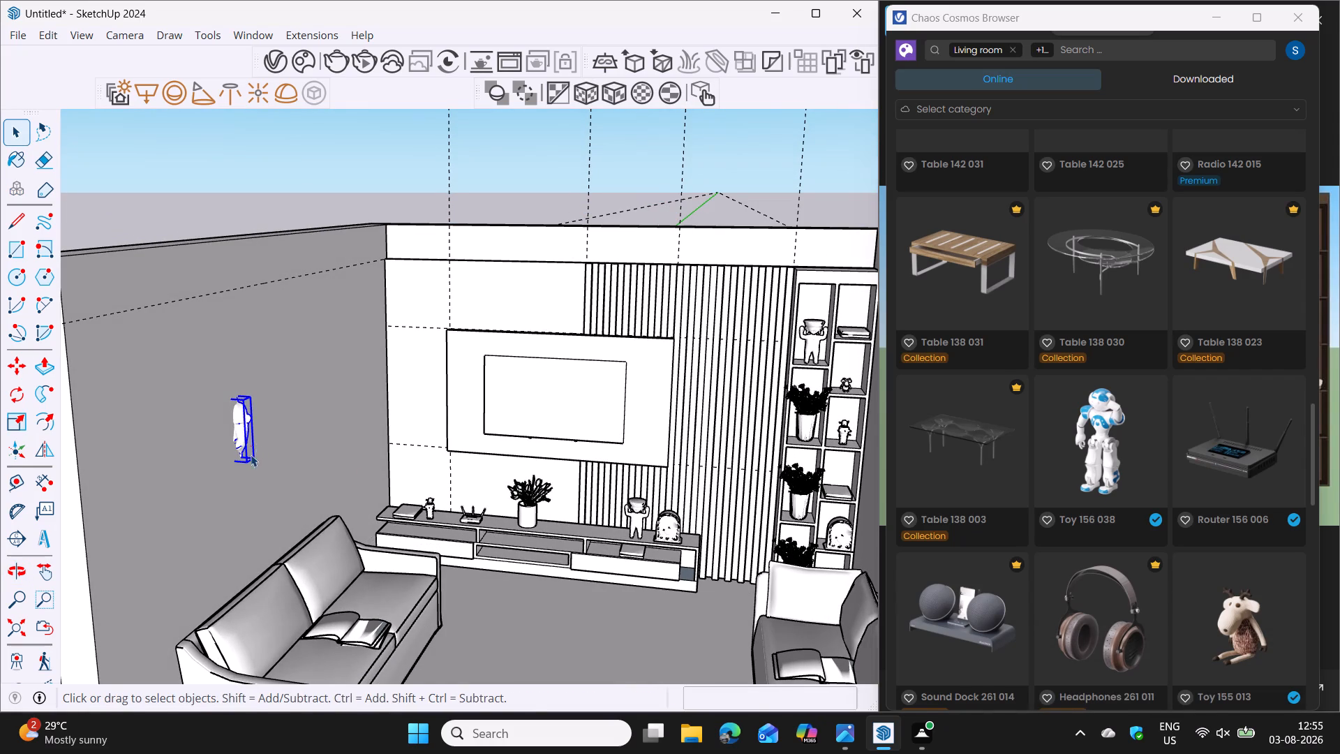
{"action": "key", "text": "m"}
{"action": "left_click", "coordinate": [248, 461]}
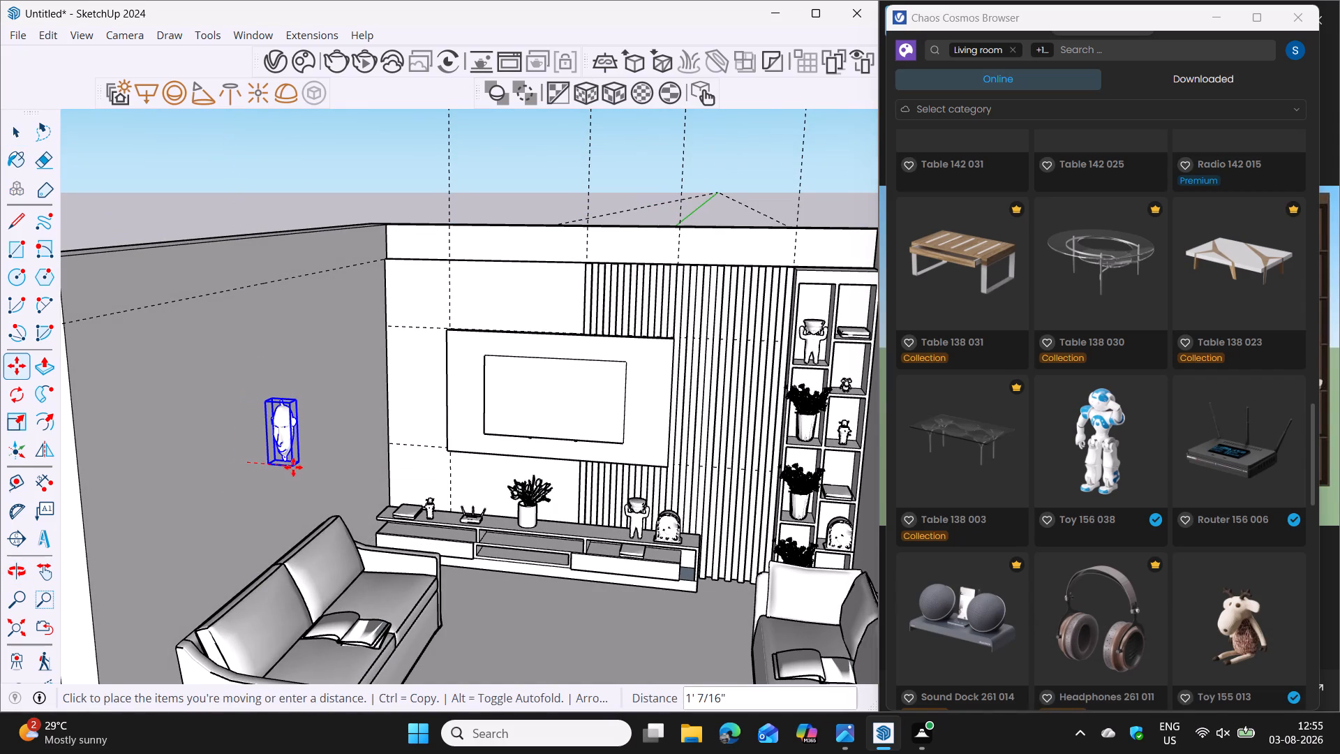
{"action": "left_click", "coordinate": [293, 467]}
Rotate the face sculpture 90 degrees about the vertical axis at its lower corner.
{"action": "key", "text": "q"}
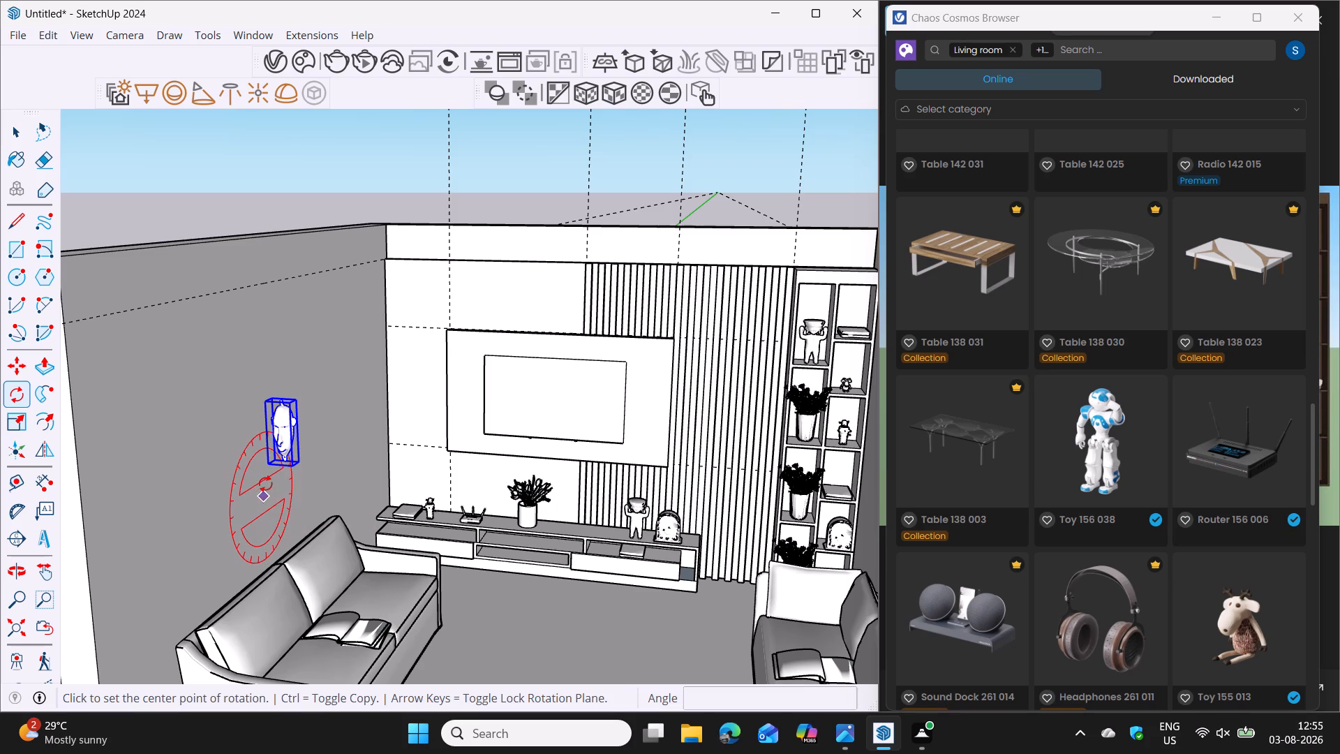
{"action": "key", "text": "Up"}
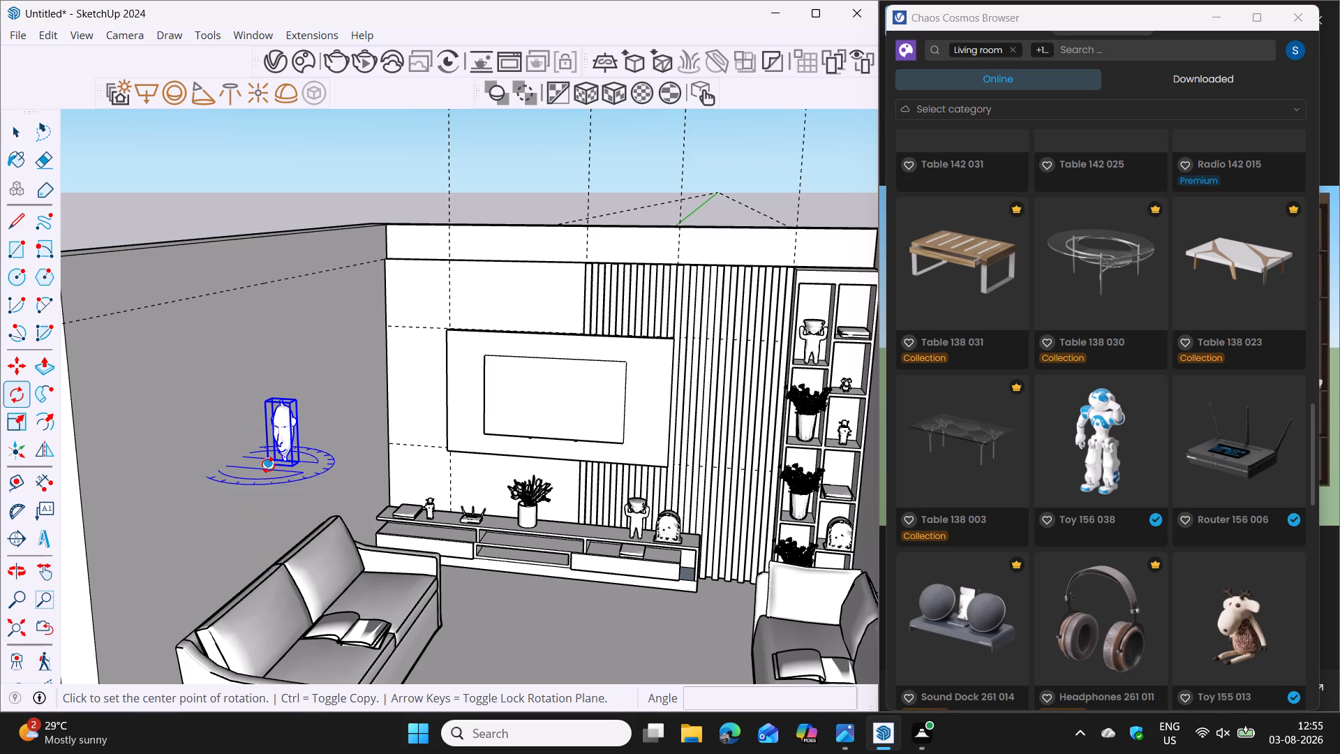
{"action": "left_click", "coordinate": [268, 465]}
{"action": "left_click", "coordinate": [329, 471]}
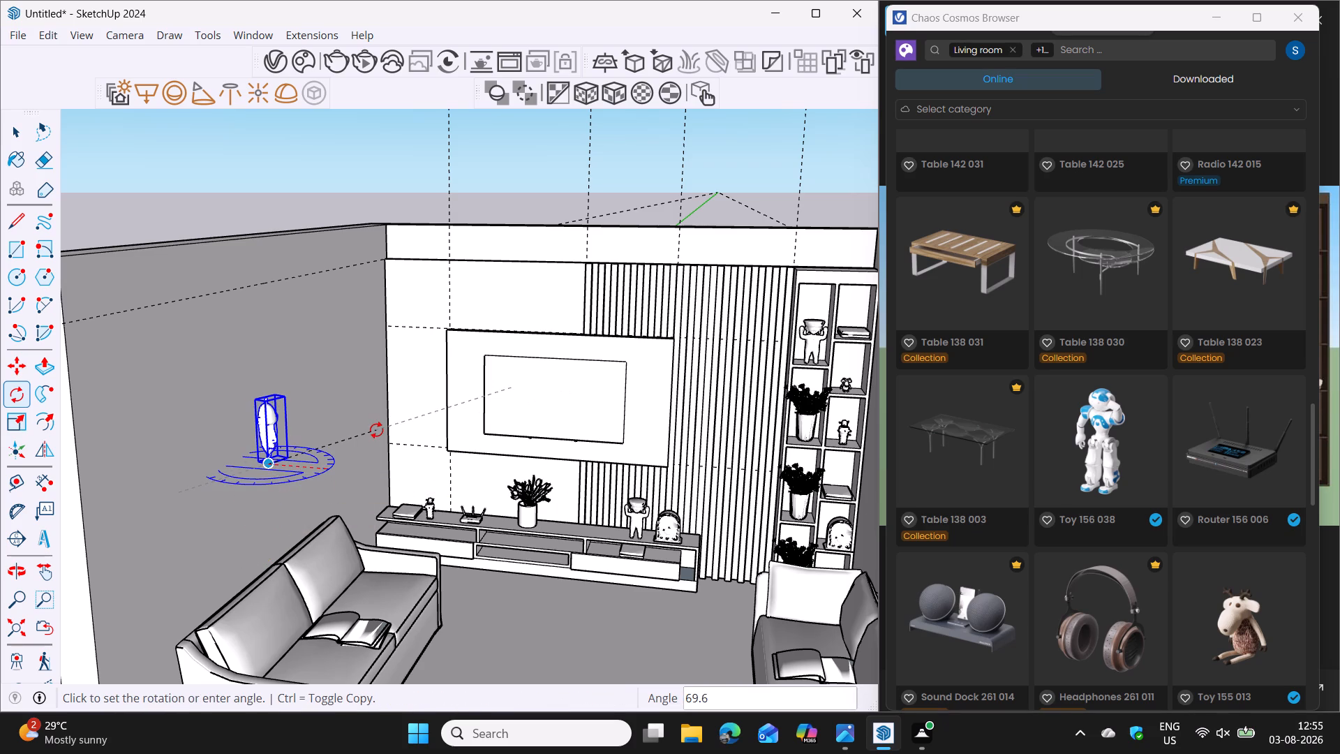
{"action": "type", "text": "90"}
{"action": "key", "text": "Return"}
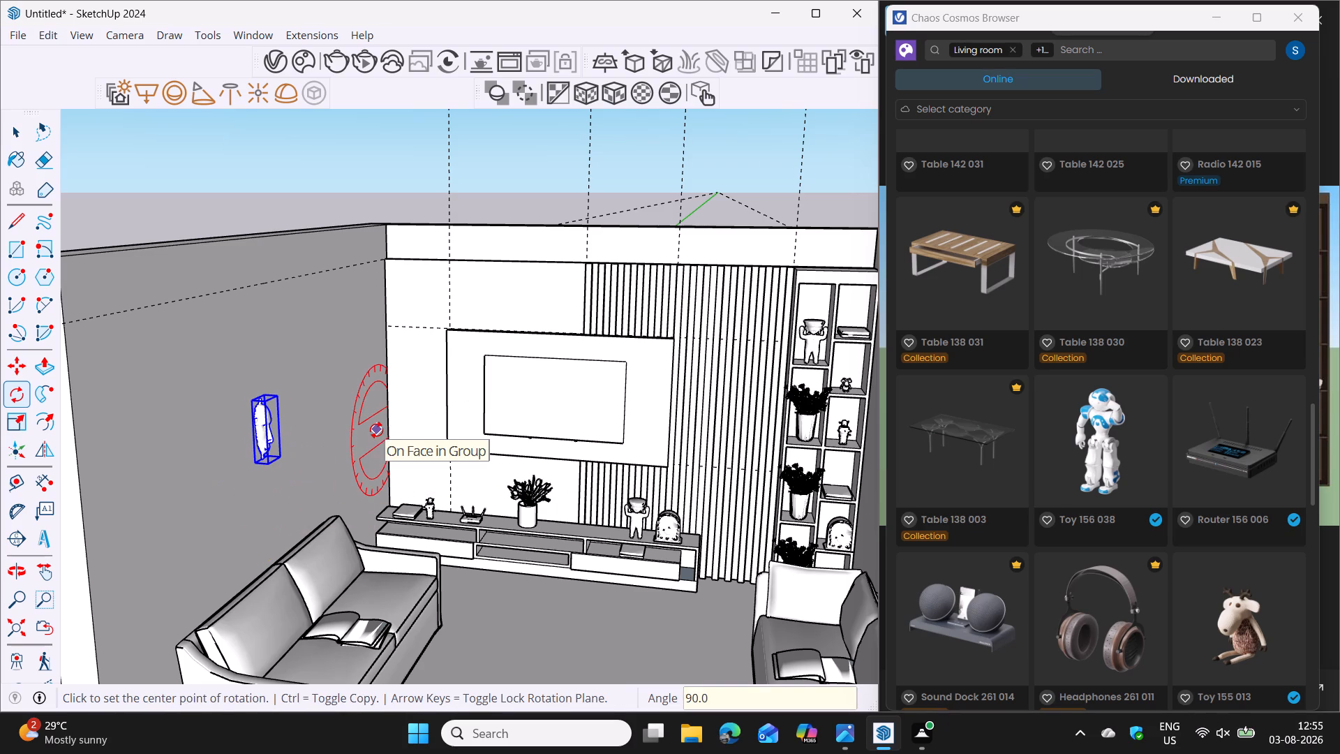
{"action": "key", "text": "space"}
Move the face sculpture about 1' 11 1/2" along the green axis toward the TV wall.
{"action": "key", "text": "m"}
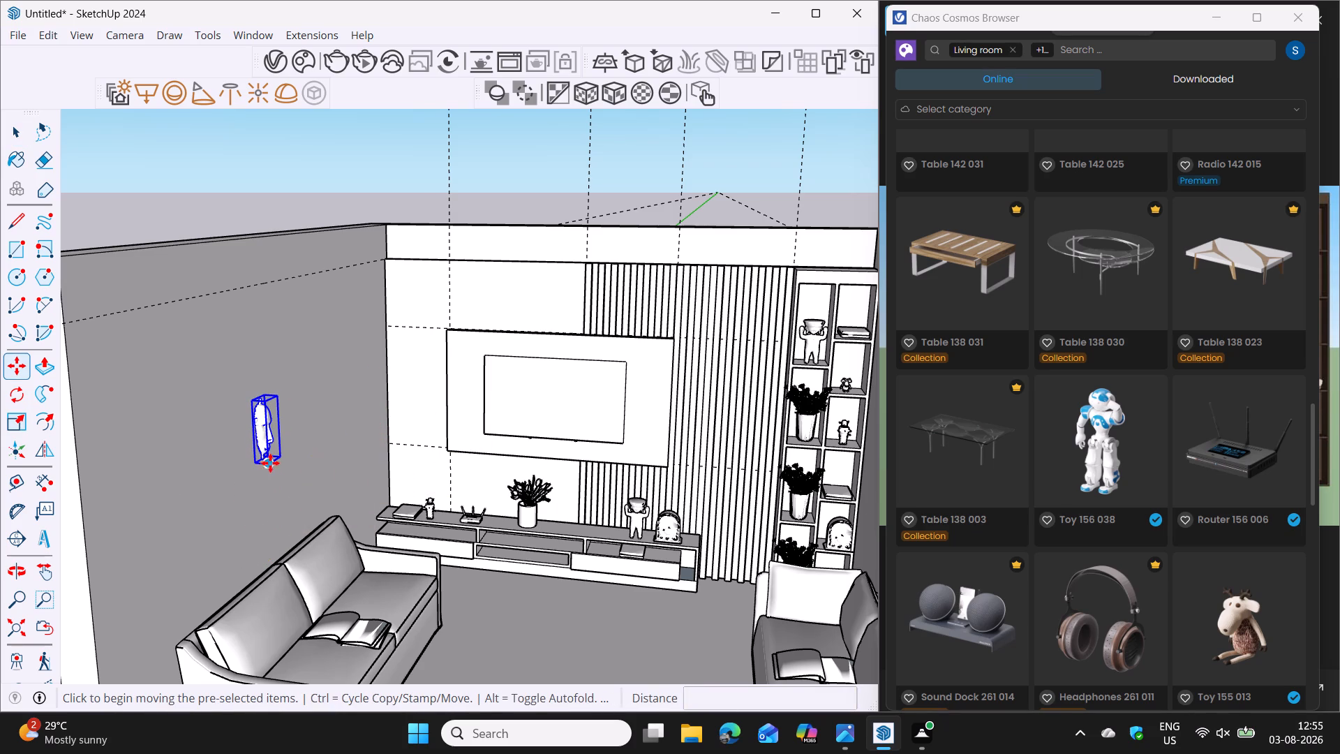
{"action": "scroll", "coordinate": [265, 464], "scroll_direction": "down", "scroll_amount": 2}
{"action": "middle_click_drag", "start_coordinate": [269, 465], "coordinate": [426, 454], "text": "shift"}
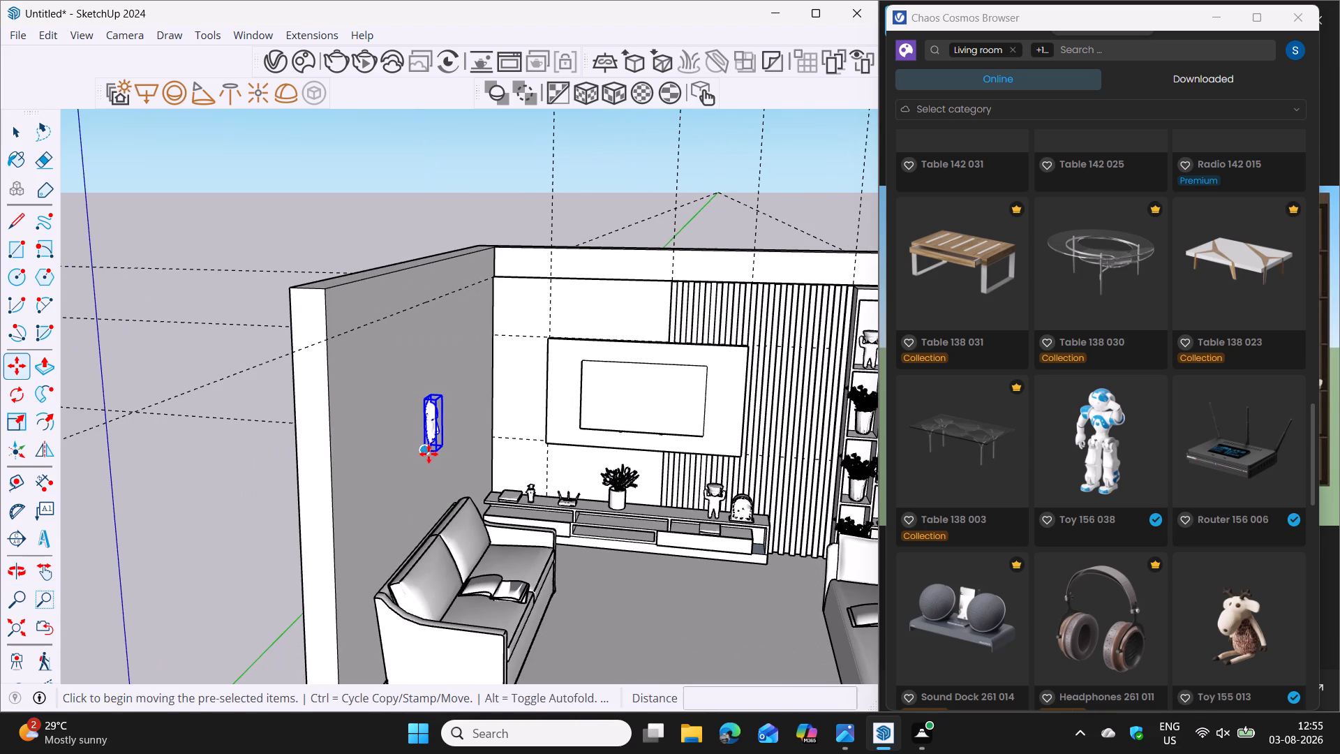
{"action": "middle_click_drag", "start_coordinate": [429, 454], "coordinate": [154, 524]}
{"action": "scroll", "coordinate": [301, 480], "scroll_direction": "up", "scroll_amount": 7}
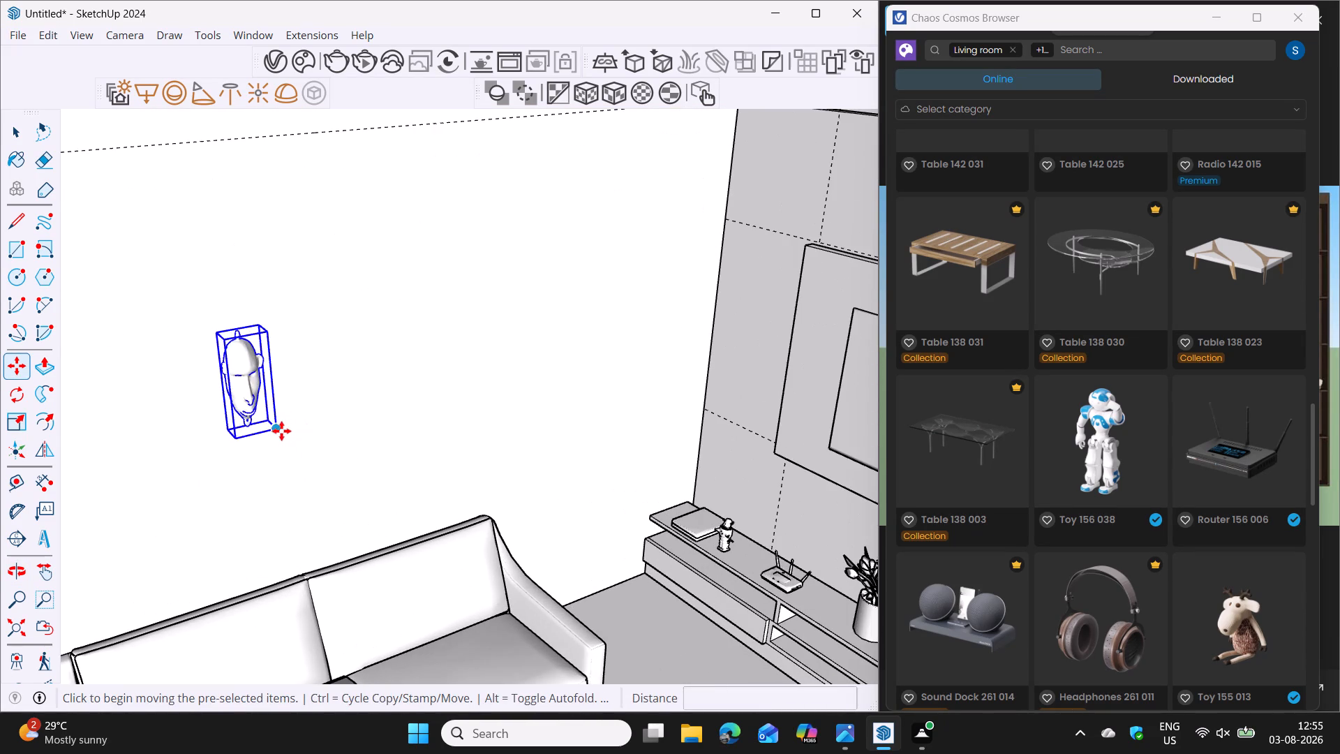
{"action": "left_click", "coordinate": [279, 431]}
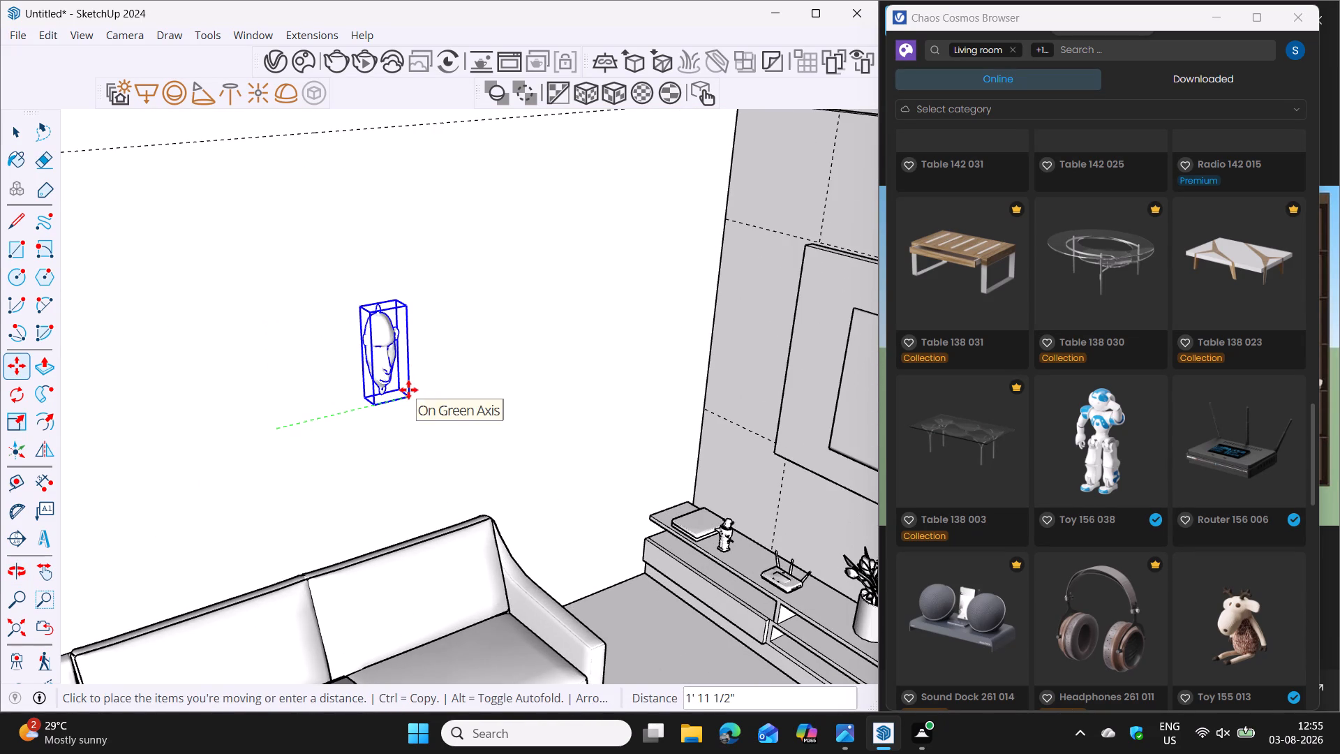
{"action": "left_click", "coordinate": [408, 390]}
Raise the face sculpture straight up along the side wall.
{"action": "scroll", "coordinate": [375, 496], "scroll_direction": "down", "scroll_amount": 12}
{"action": "middle_click_drag", "start_coordinate": [394, 589], "coordinate": [611, 536]}
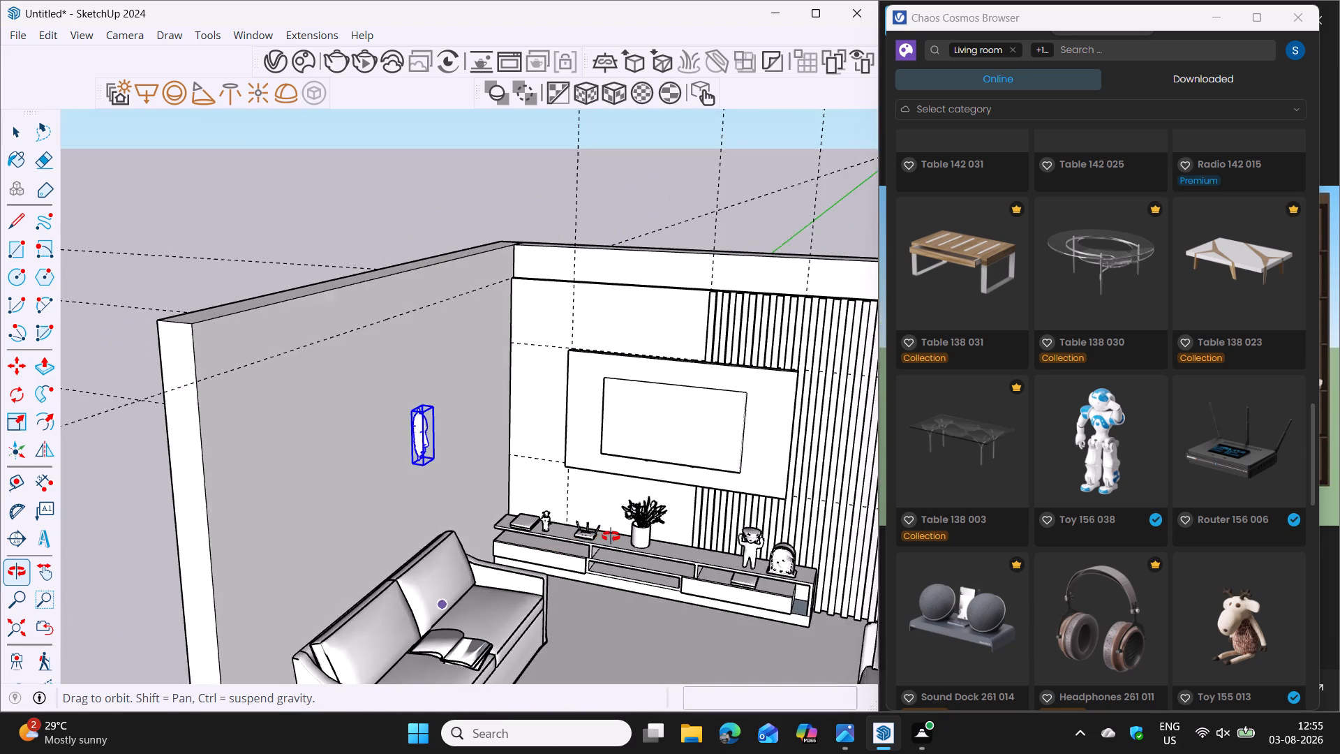
{"action": "middle_click_drag", "start_coordinate": [611, 536], "coordinate": [441, 584]}
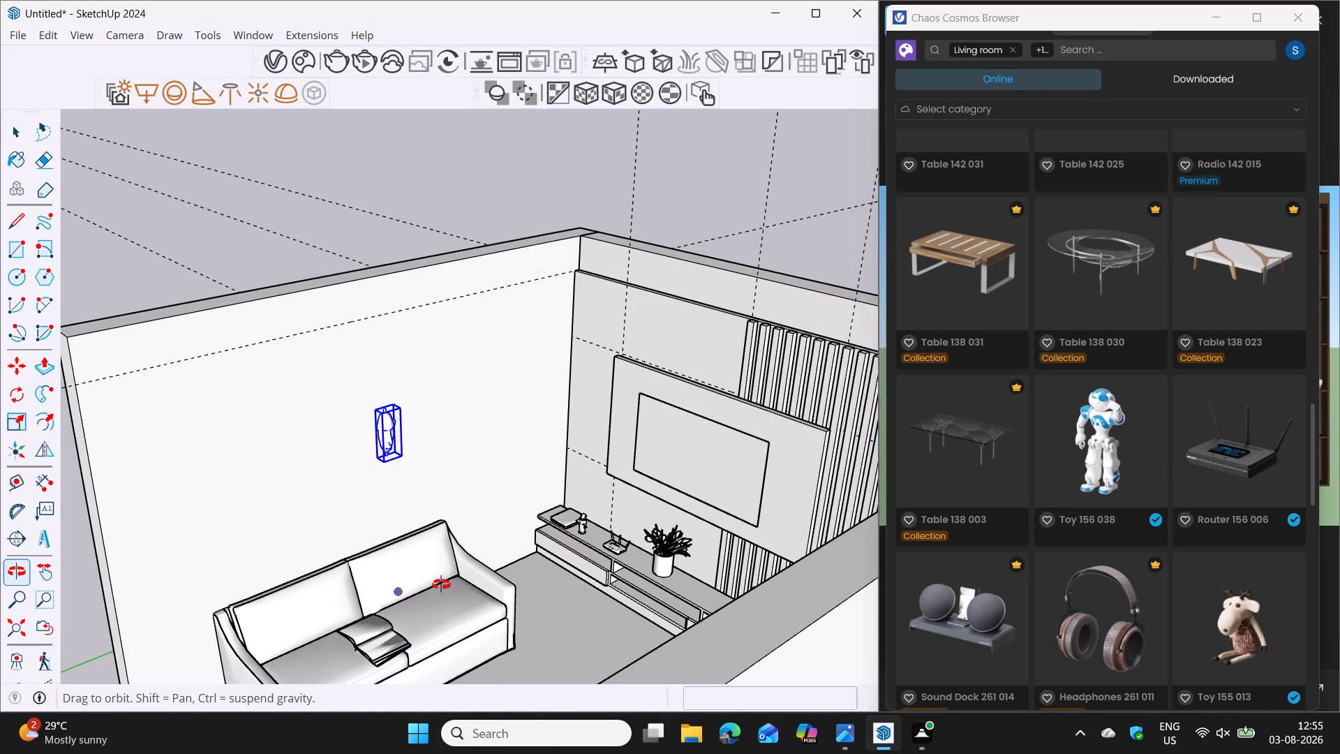
{"action": "middle_click_drag", "start_coordinate": [441, 584], "coordinate": [669, 516]}
{"action": "scroll", "coordinate": [435, 486], "scroll_direction": "up", "scroll_amount": 7}
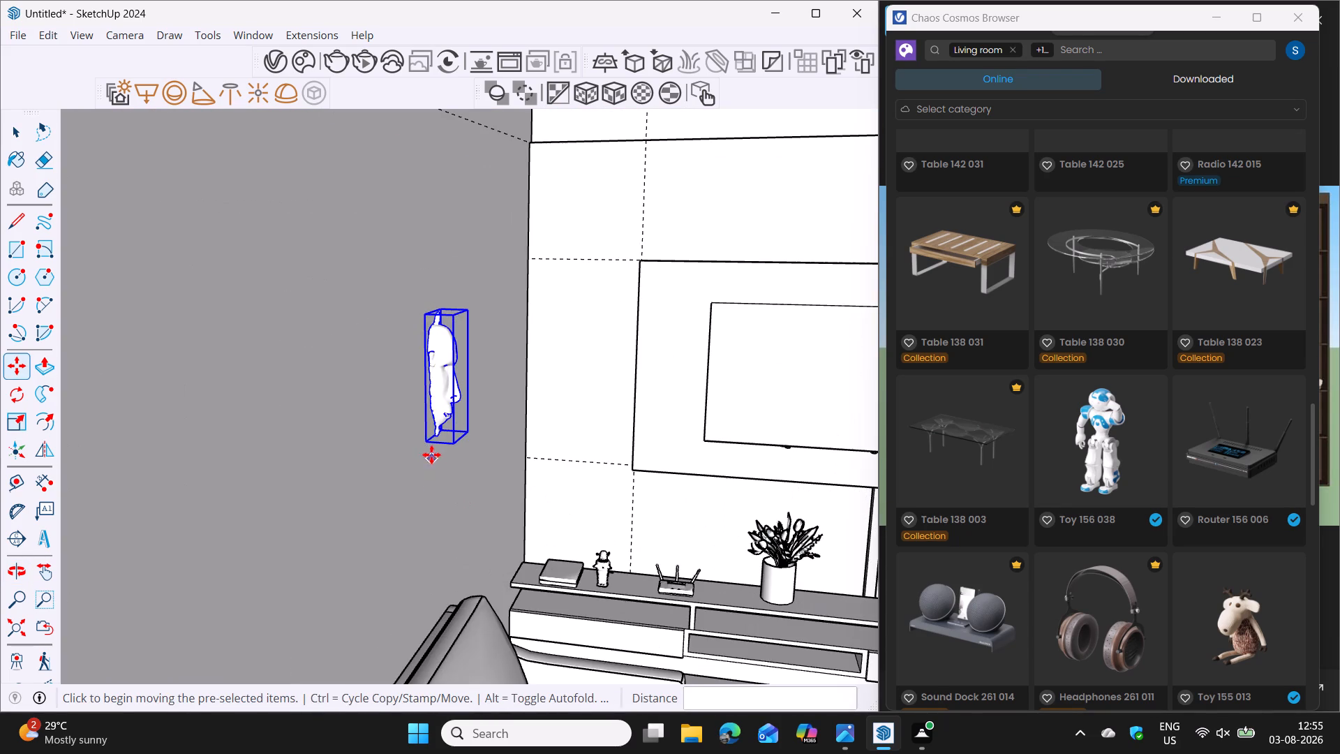
{"action": "left_click", "coordinate": [428, 442]}
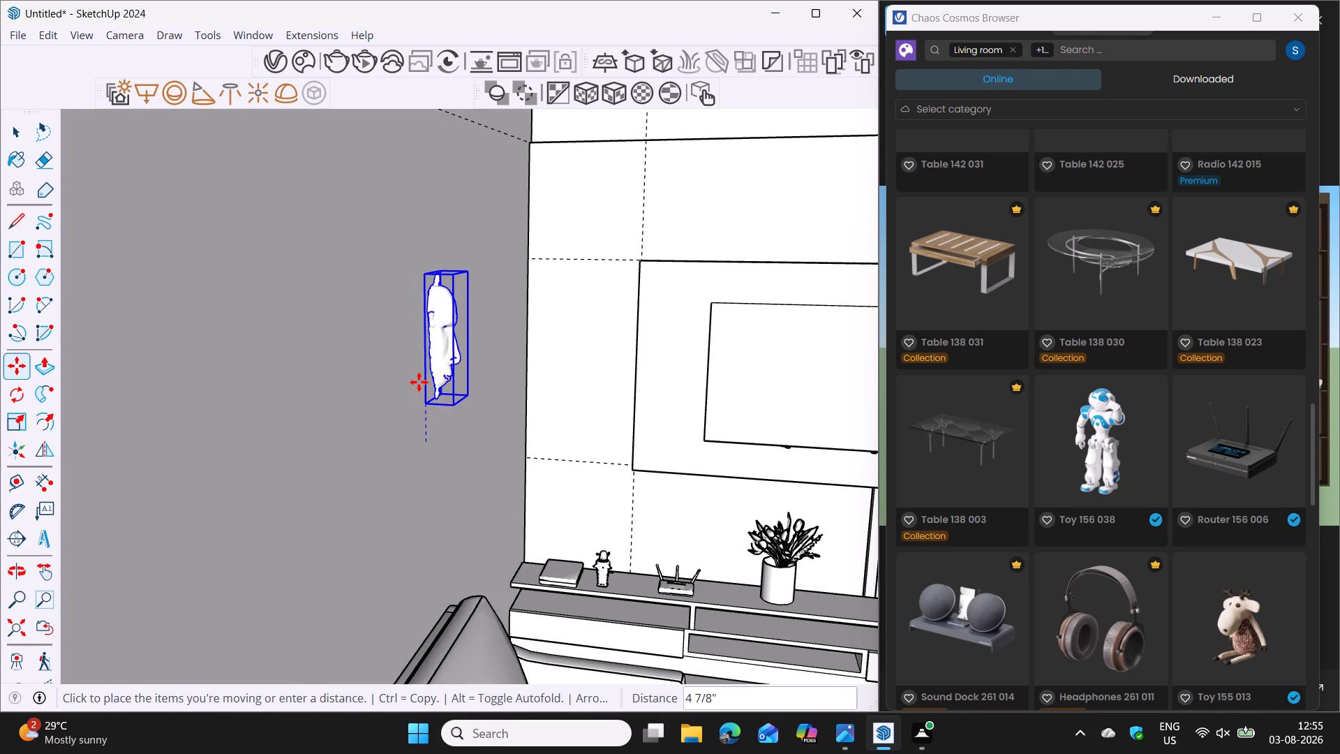
{"action": "left_click", "coordinate": [419, 366]}
Lower the face sculpture about 8" straight down along the side wall above the sofa.
{"action": "scroll", "coordinate": [504, 505], "scroll_direction": "down", "scroll_amount": 13}
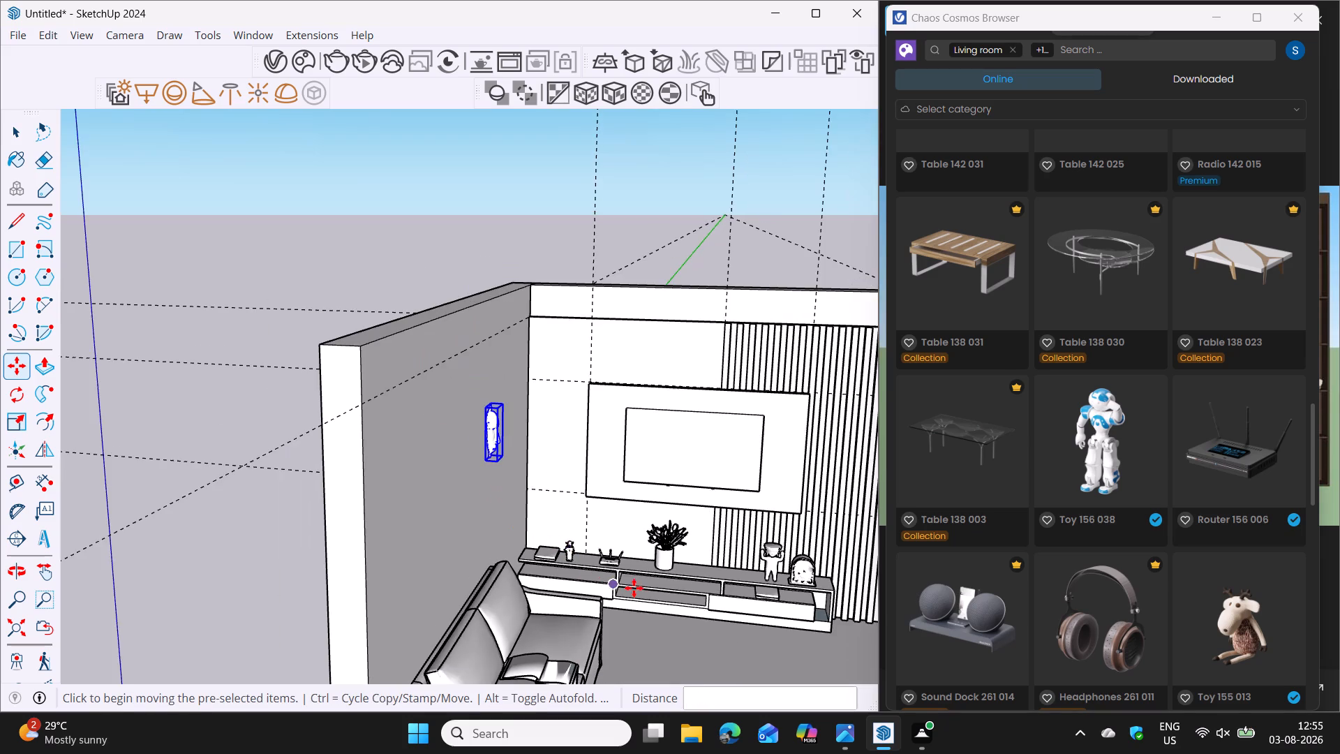
{"action": "middle_click_drag", "start_coordinate": [636, 588], "coordinate": [439, 410], "text": "shift"}
{"action": "middle_click_drag", "start_coordinate": [491, 476], "coordinate": [554, 480]}
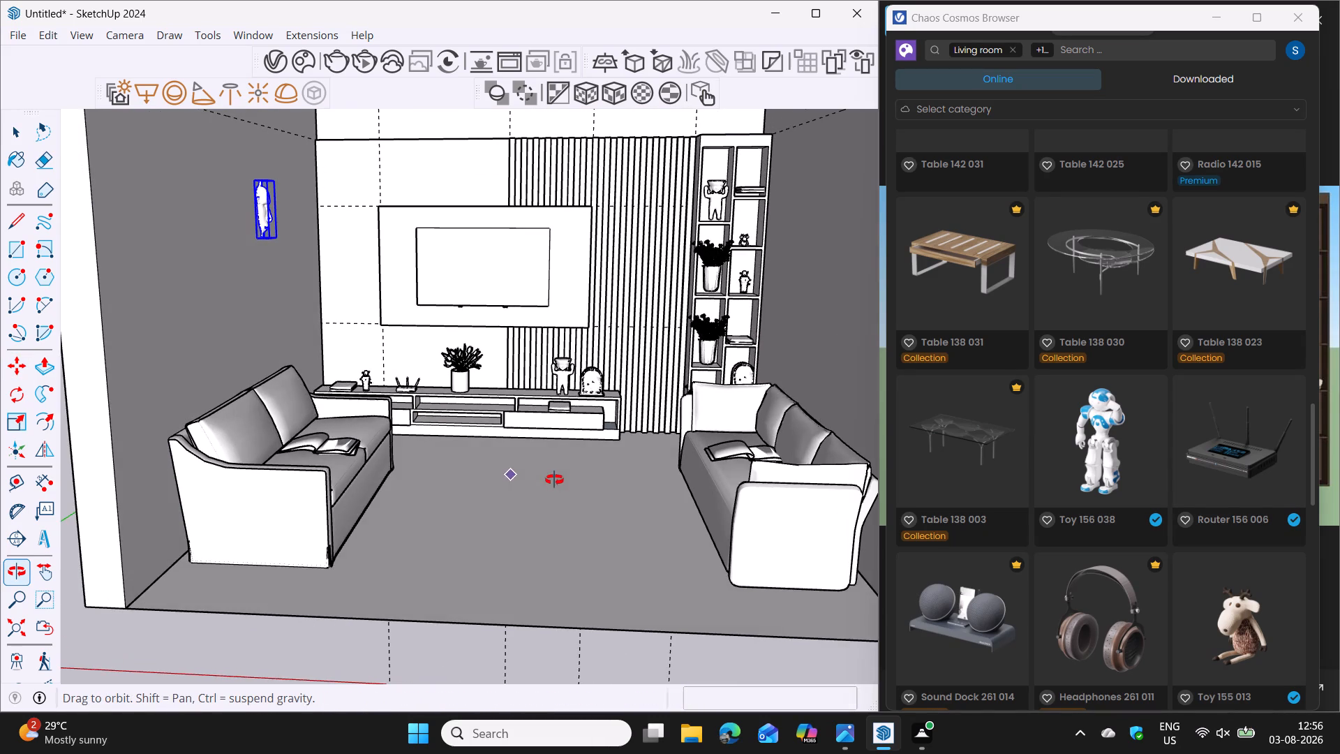
{"action": "scroll", "coordinate": [567, 479], "scroll_direction": "down", "scroll_amount": 3}
{"action": "middle_click_drag", "start_coordinate": [570, 472], "coordinate": [555, 473], "text": "shift"}
{"action": "middle_click_drag", "start_coordinate": [544, 491], "coordinate": [553, 463]}
{"action": "scroll", "coordinate": [429, 371], "scroll_direction": "up", "scroll_amount": 3}
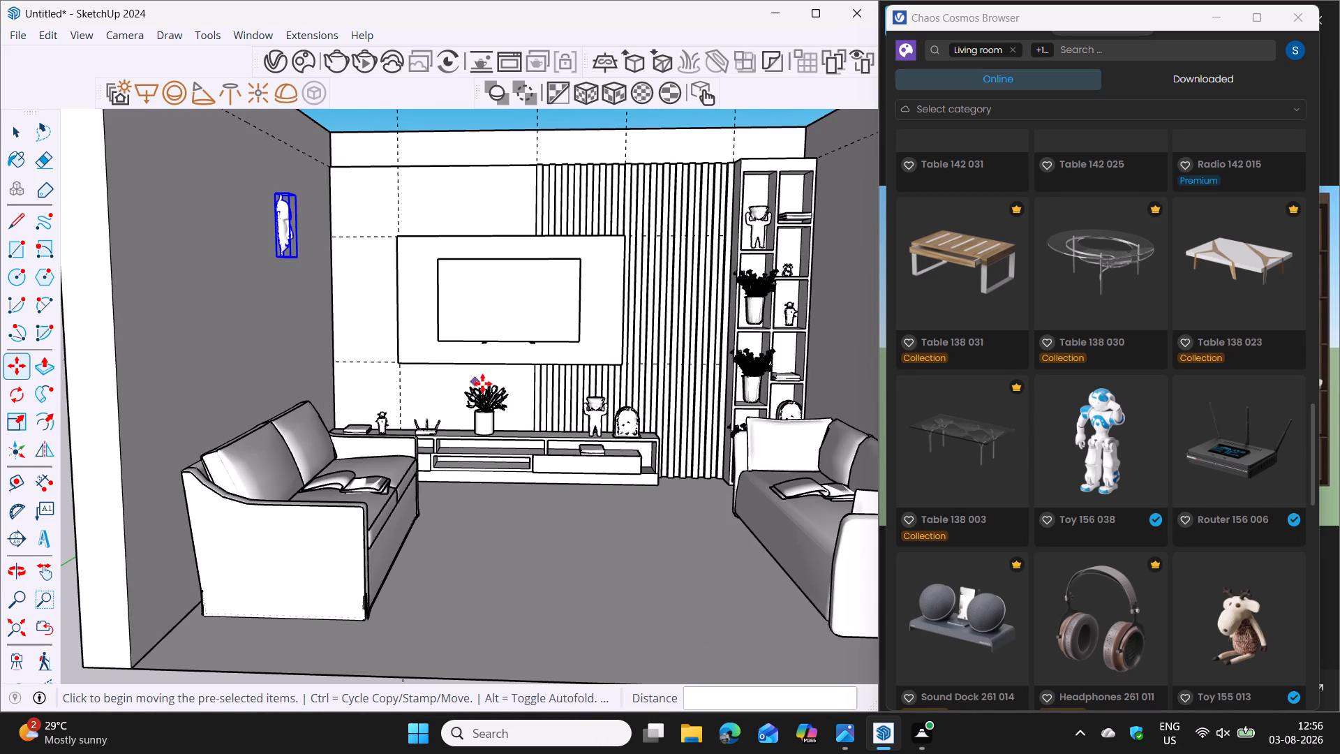
{"action": "left_click", "coordinate": [276, 261]}
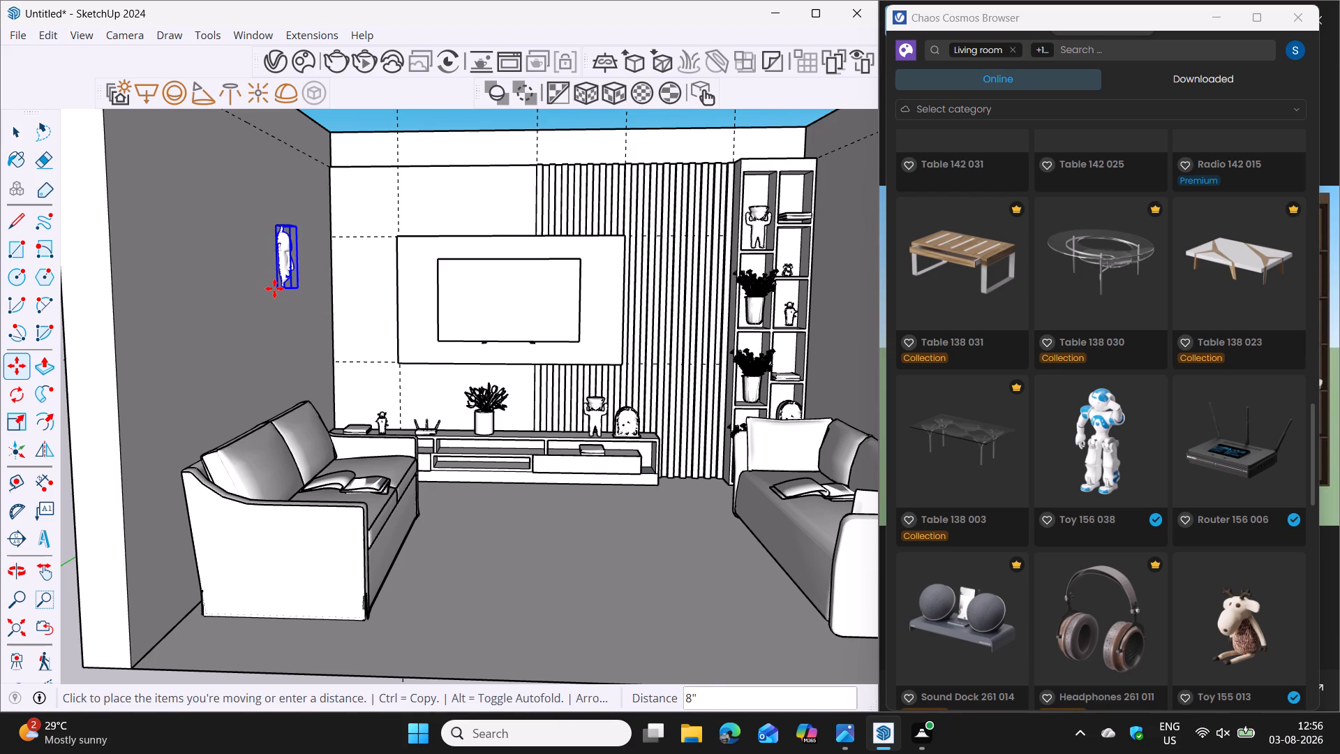
{"action": "left_click", "coordinate": [274, 288]}
{"action": "key", "text": "Escape"}
Examine the placement of the decorations on and inside the TV console from several angles.
{"action": "scroll", "coordinate": [569, 295], "scroll_direction": "down", "scroll_amount": 3}
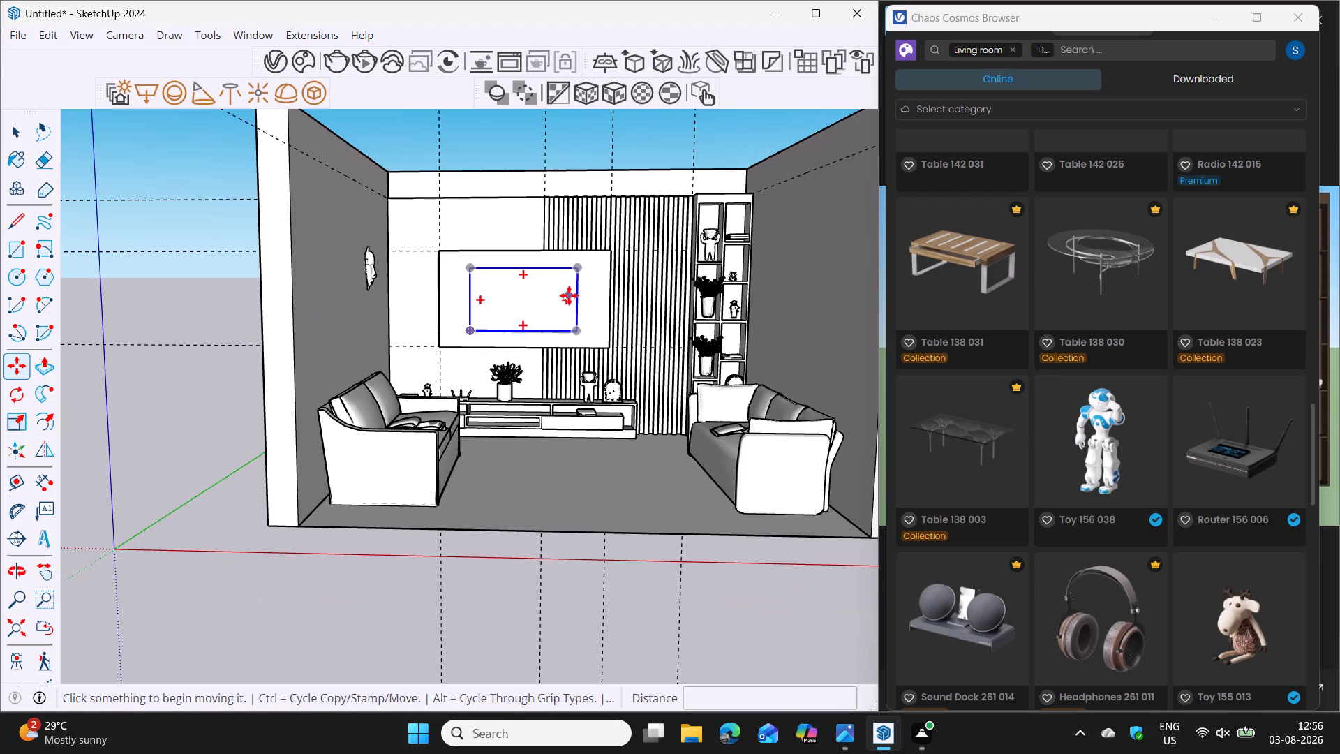
{"action": "middle_click_drag", "start_coordinate": [587, 431], "coordinate": [519, 437], "text": "shift"}
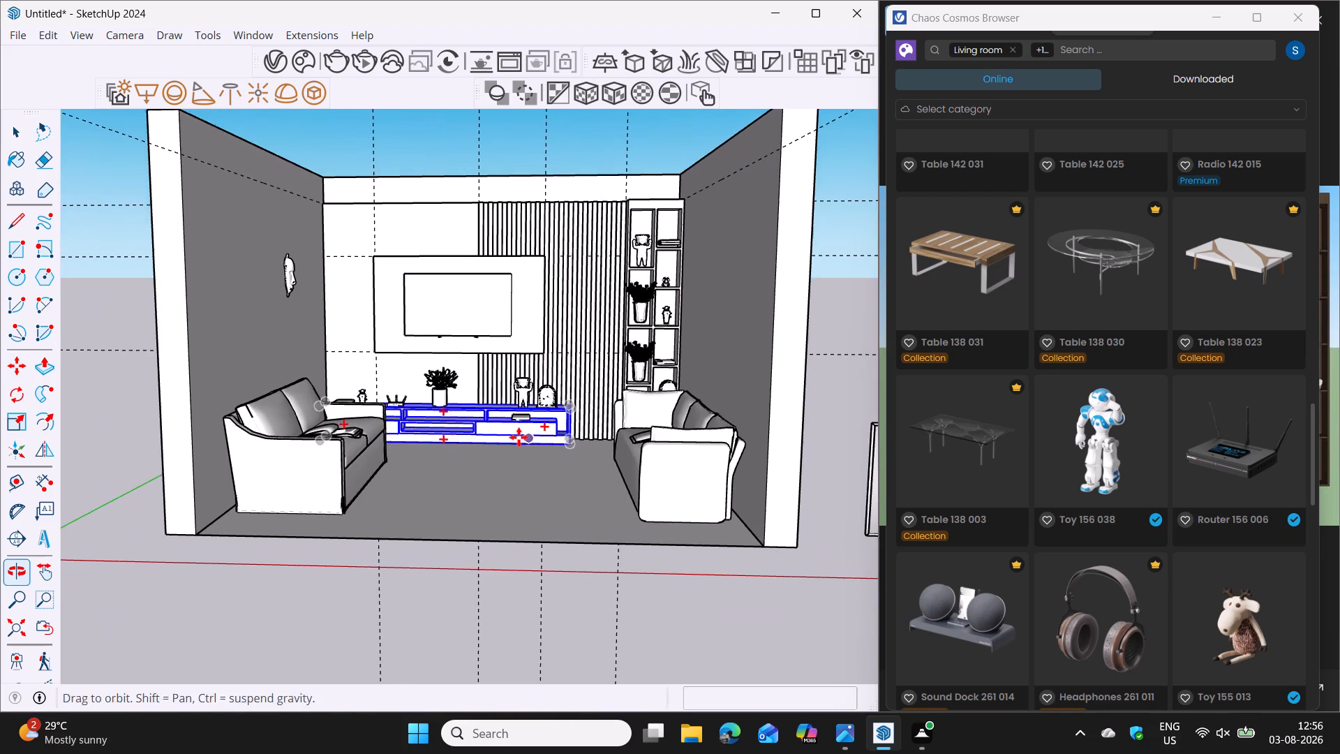
{"action": "middle_click_drag", "start_coordinate": [526, 439], "coordinate": [521, 587]}
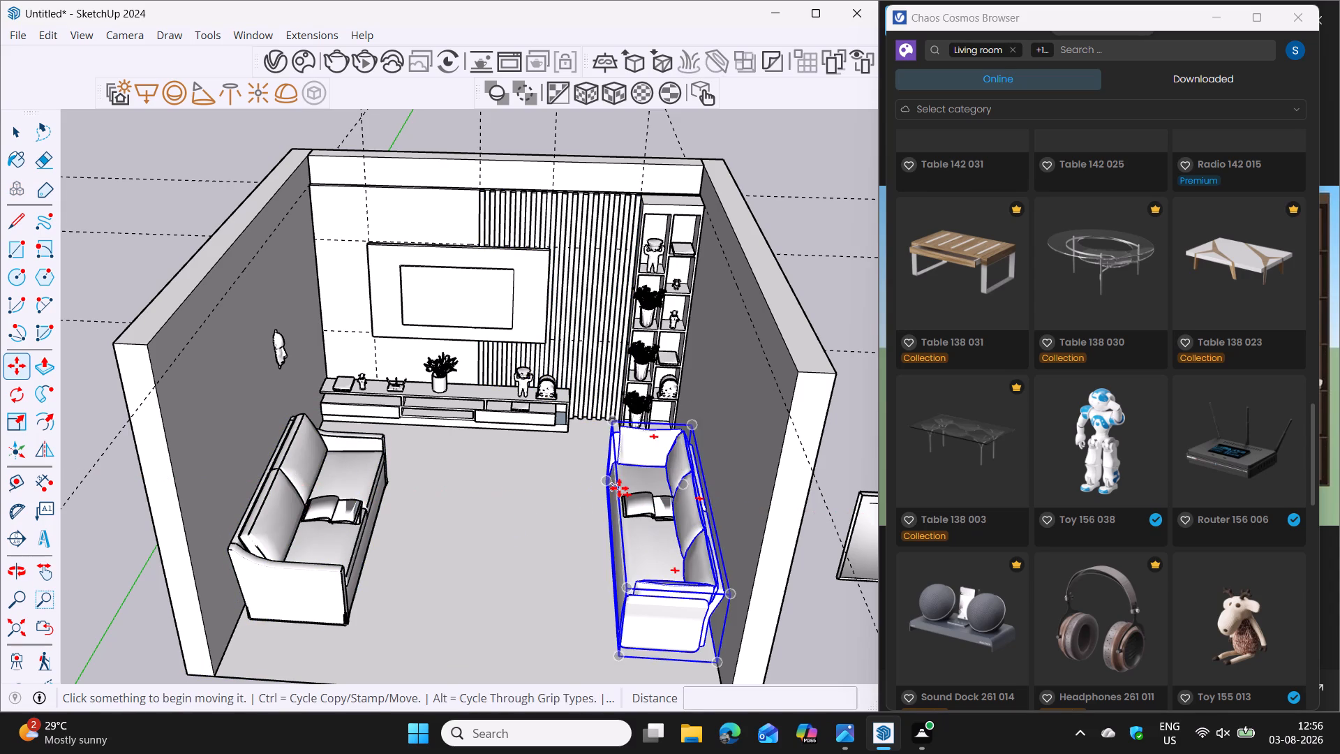
{"action": "scroll", "coordinate": [385, 382], "scroll_direction": "up", "scroll_amount": 4}
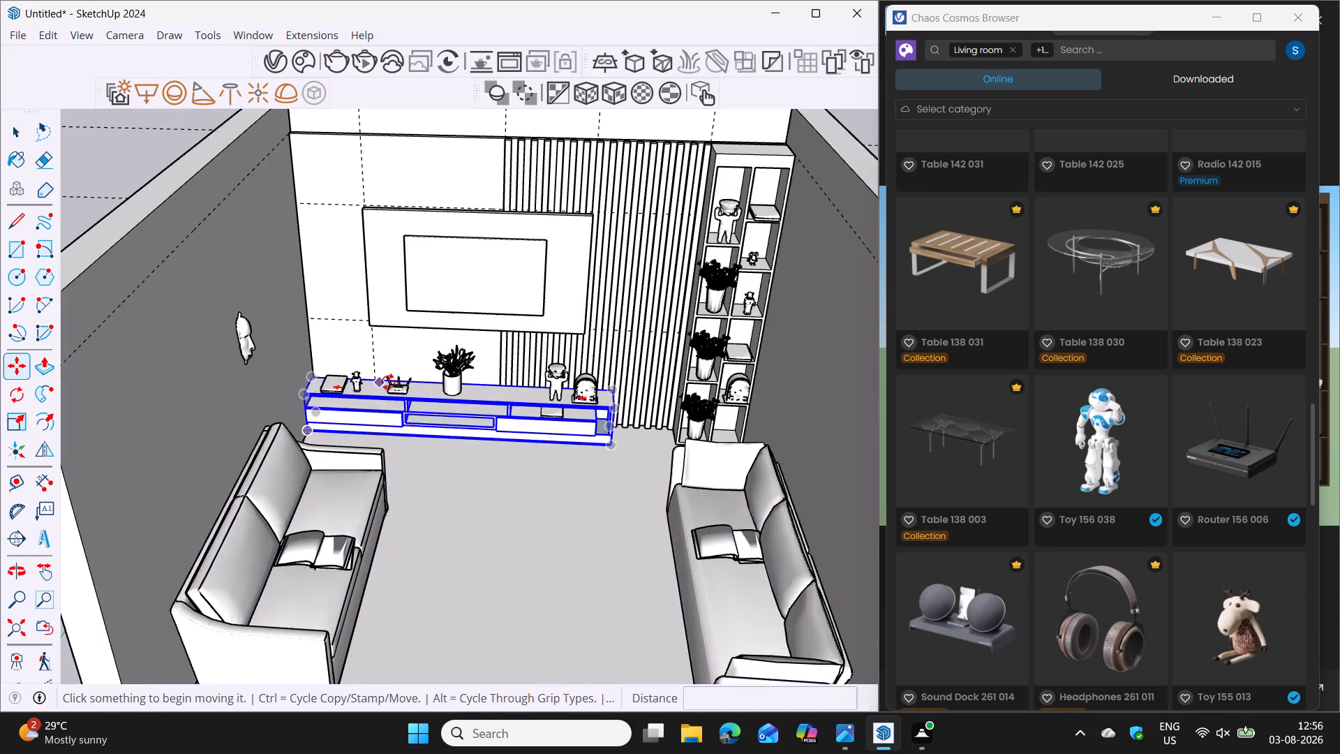
{"action": "scroll", "coordinate": [388, 382], "scroll_direction": "up", "scroll_amount": 7}
{"action": "scroll", "coordinate": [304, 387], "scroll_direction": "up", "scroll_amount": 1}
{"action": "middle_click_drag", "start_coordinate": [304, 387], "coordinate": [298, 484]}
{"action": "scroll", "coordinate": [300, 473], "scroll_direction": "down", "scroll_amount": 1}
{"action": "scroll", "coordinate": [300, 395], "scroll_direction": "up", "scroll_amount": 3}
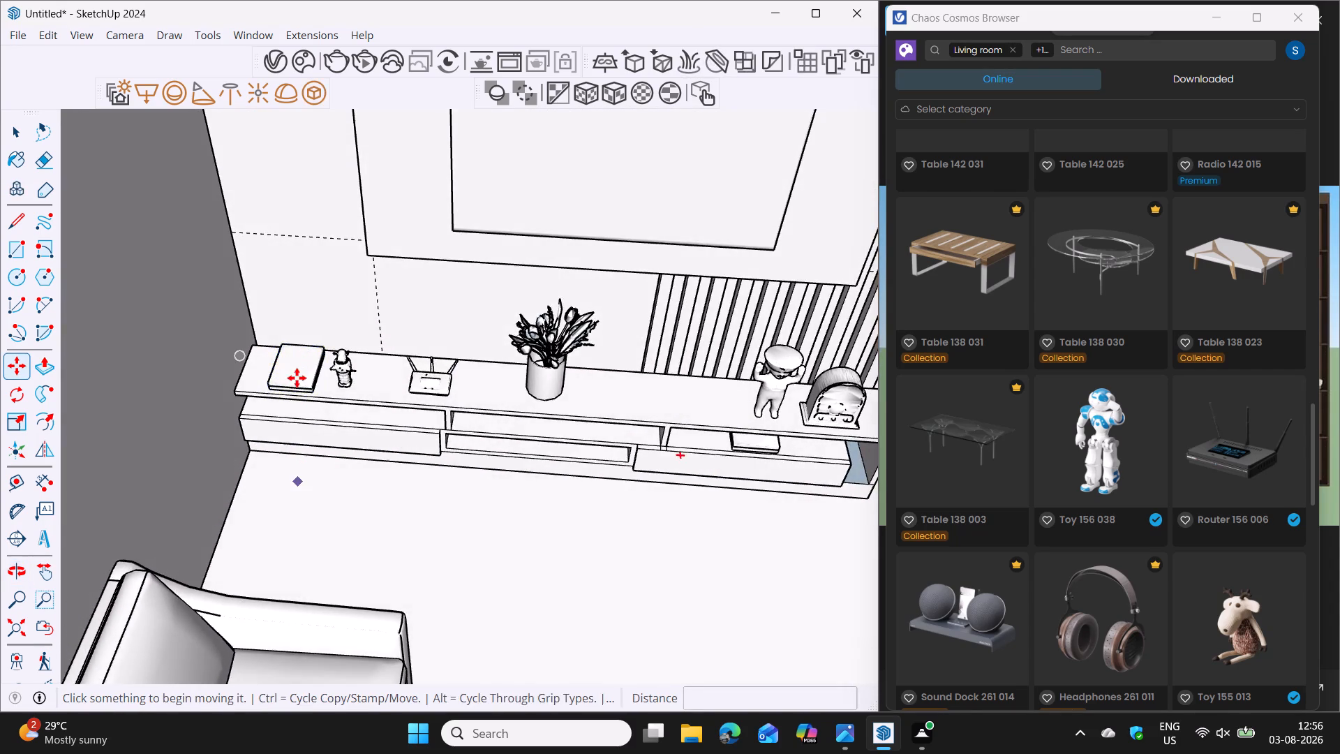
{"action": "scroll", "coordinate": [297, 378], "scroll_direction": "up", "scroll_amount": 11}
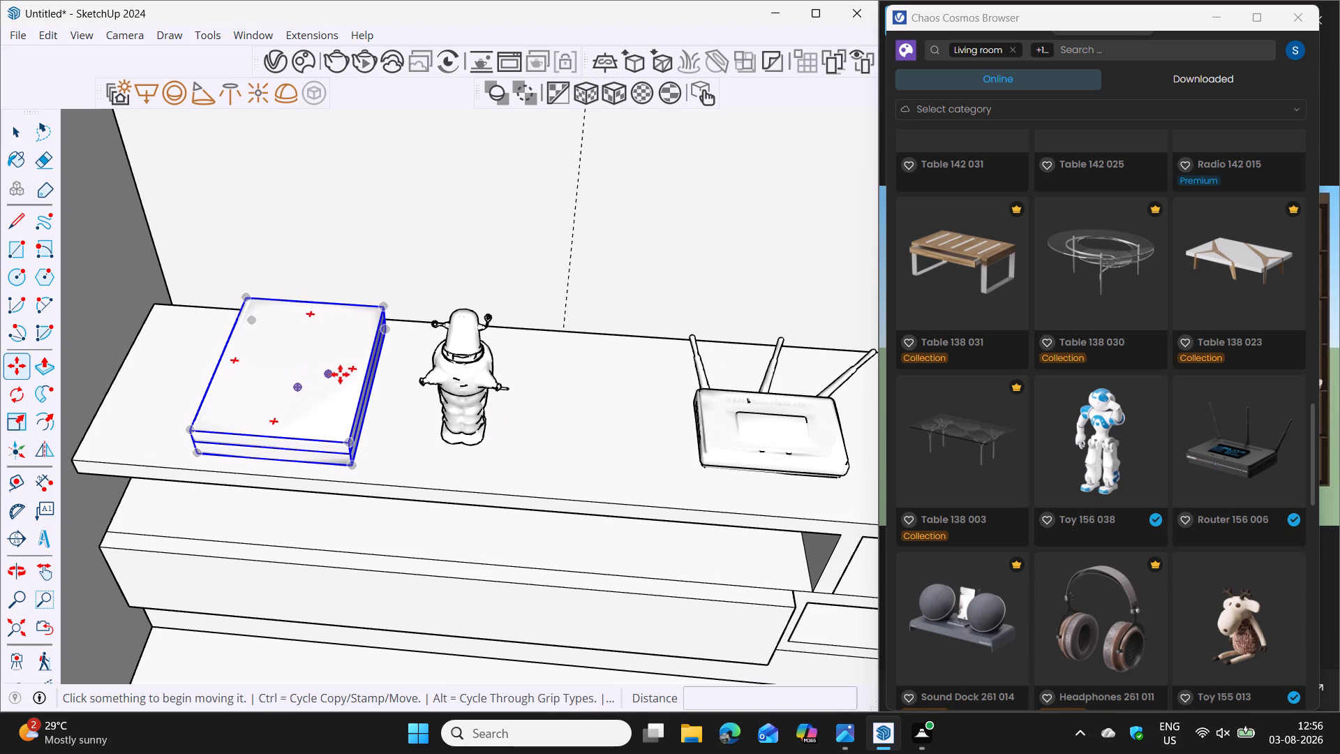
{"action": "scroll", "coordinate": [566, 451], "scroll_direction": "down", "scroll_amount": 8}
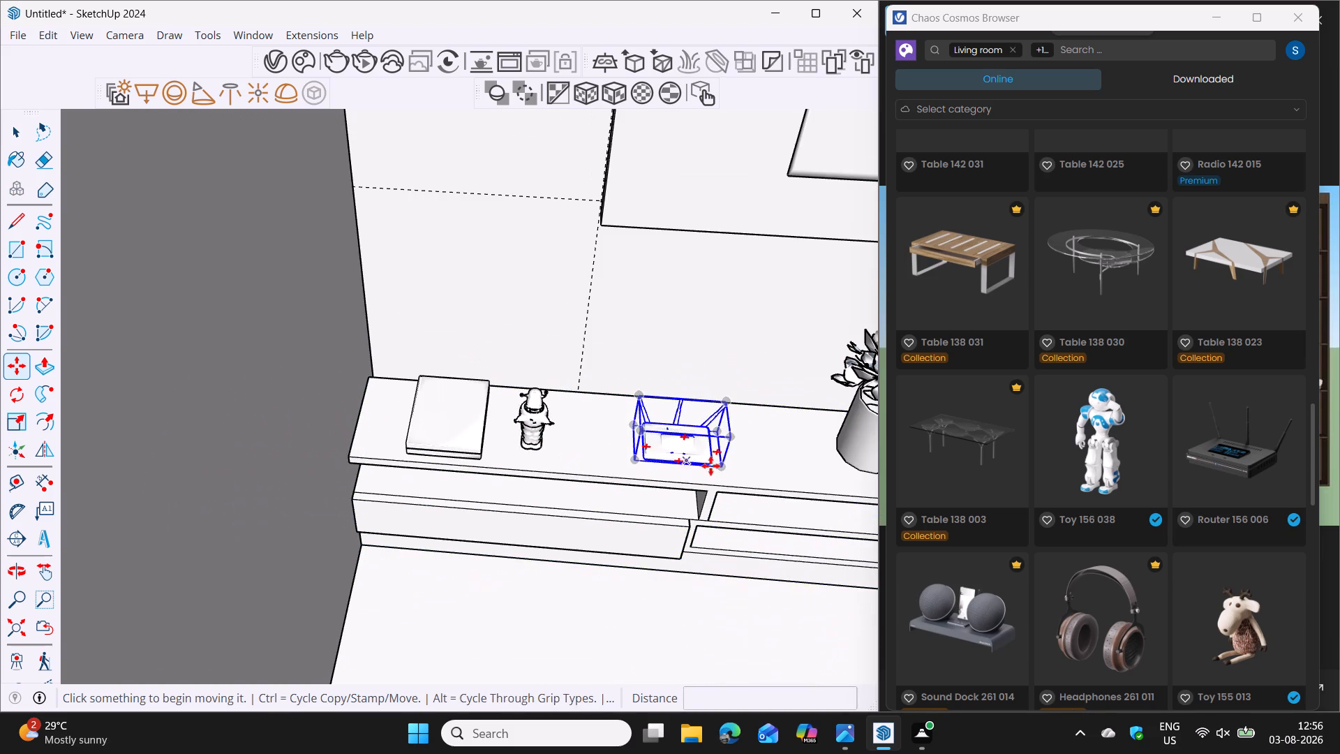
{"action": "middle_click_drag", "start_coordinate": [783, 462], "coordinate": [460, 427], "text": "shift"}
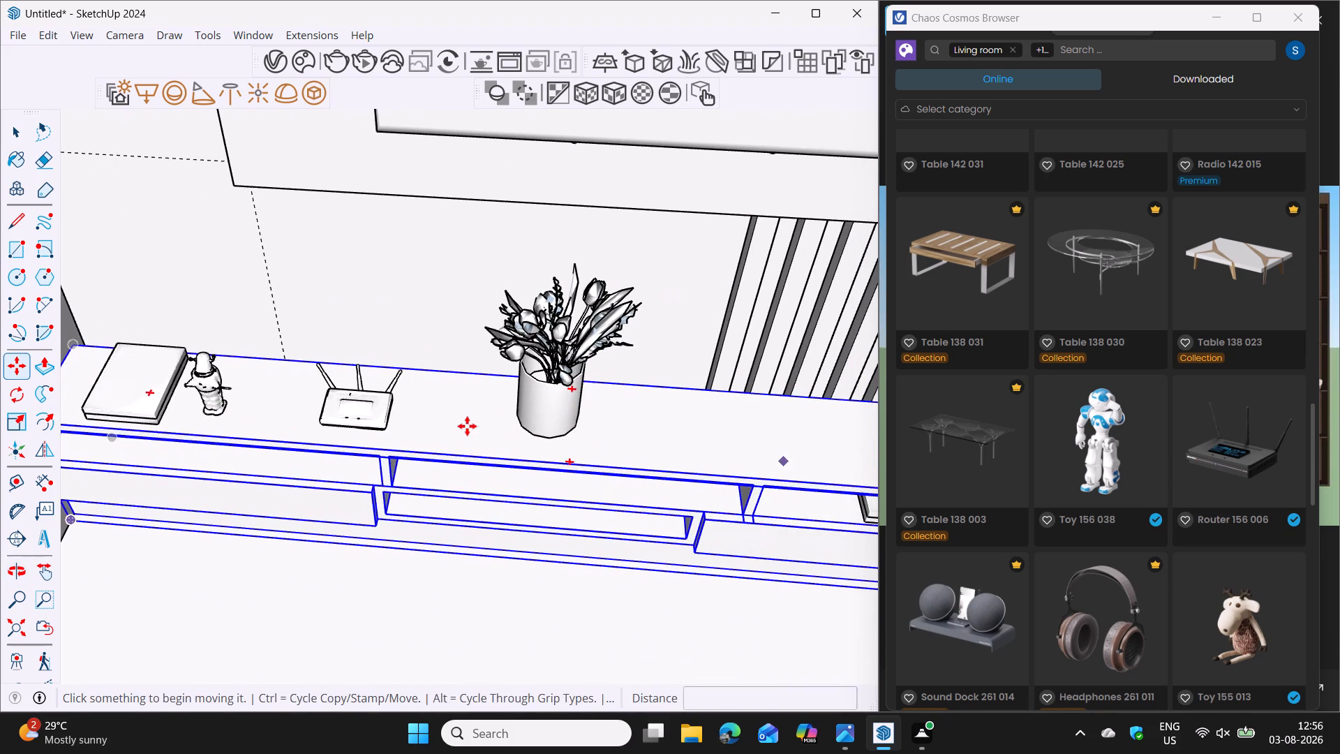
{"action": "middle_click_drag", "start_coordinate": [579, 406], "coordinate": [581, 359]}
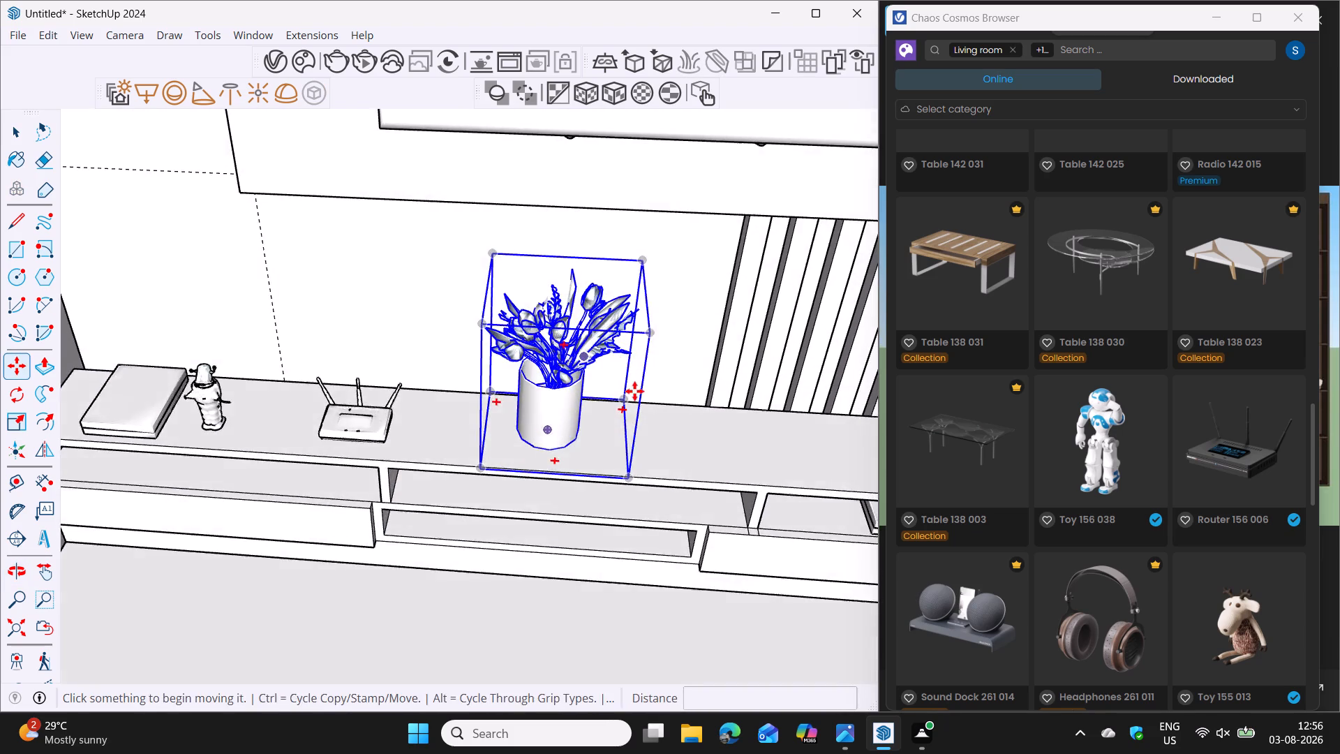
{"action": "scroll", "coordinate": [626, 378], "scroll_direction": "down", "scroll_amount": 5}
{"action": "middle_click_drag", "start_coordinate": [730, 431], "coordinate": [318, 418], "text": "shift"}
{"action": "scroll", "coordinate": [486, 422], "scroll_direction": "down", "scroll_amount": 1}
{"action": "middle_click_drag", "start_coordinate": [528, 428], "coordinate": [521, 456]}
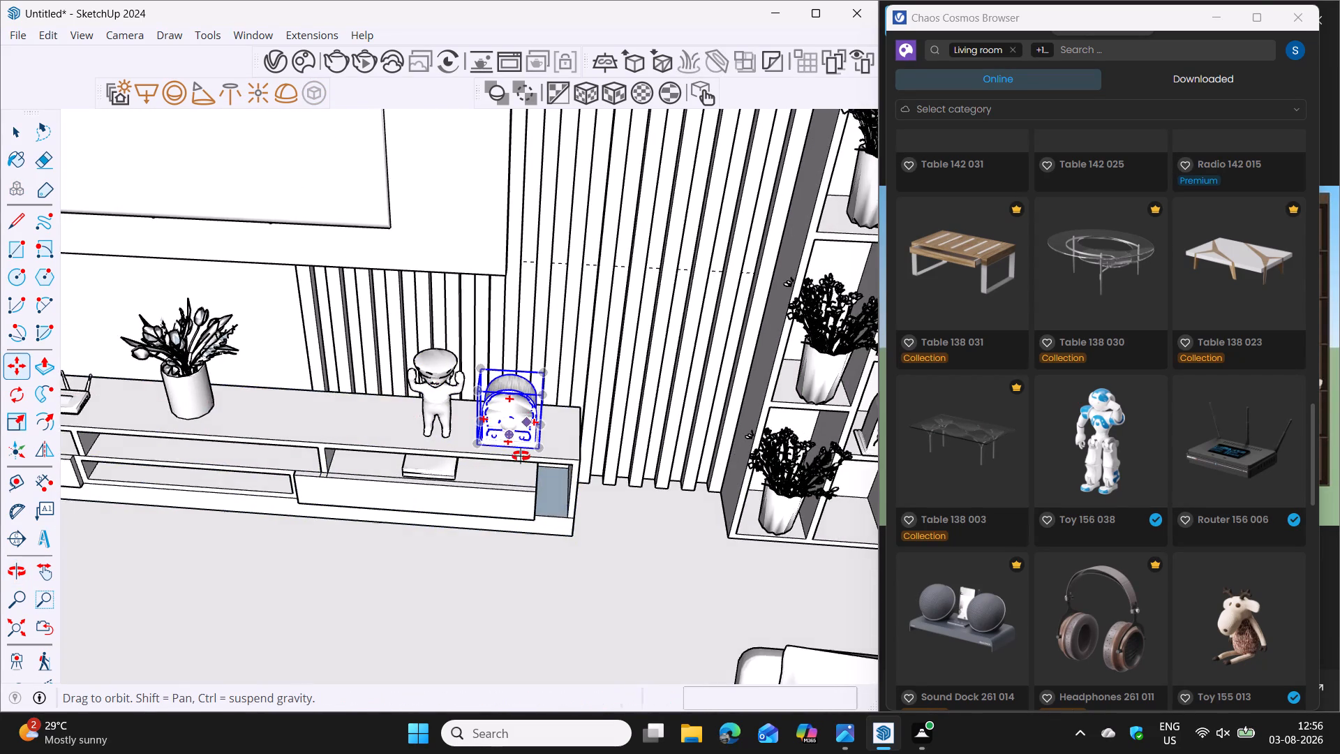
{"action": "middle_click_drag", "start_coordinate": [521, 456], "coordinate": [535, 311]}
{"action": "scroll", "coordinate": [535, 311], "scroll_direction": "up", "scroll_amount": 1}
{"action": "scroll", "coordinate": [535, 313], "scroll_direction": "down", "scroll_amount": 6}
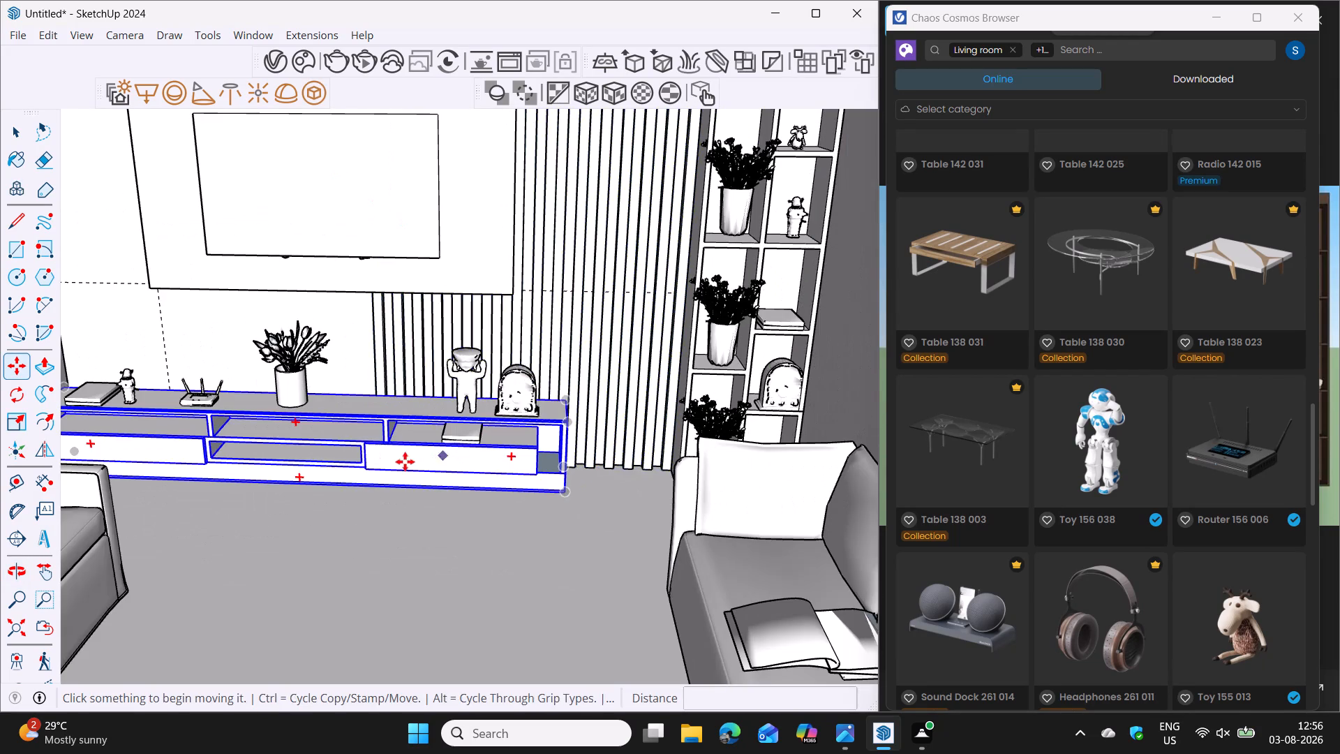
{"action": "middle_click_drag", "start_coordinate": [405, 461], "coordinate": [486, 444]}
{"action": "scroll", "coordinate": [563, 420], "scroll_direction": "up", "scroll_amount": 8}
{"action": "middle_click_drag", "start_coordinate": [565, 418], "coordinate": [565, 438]}
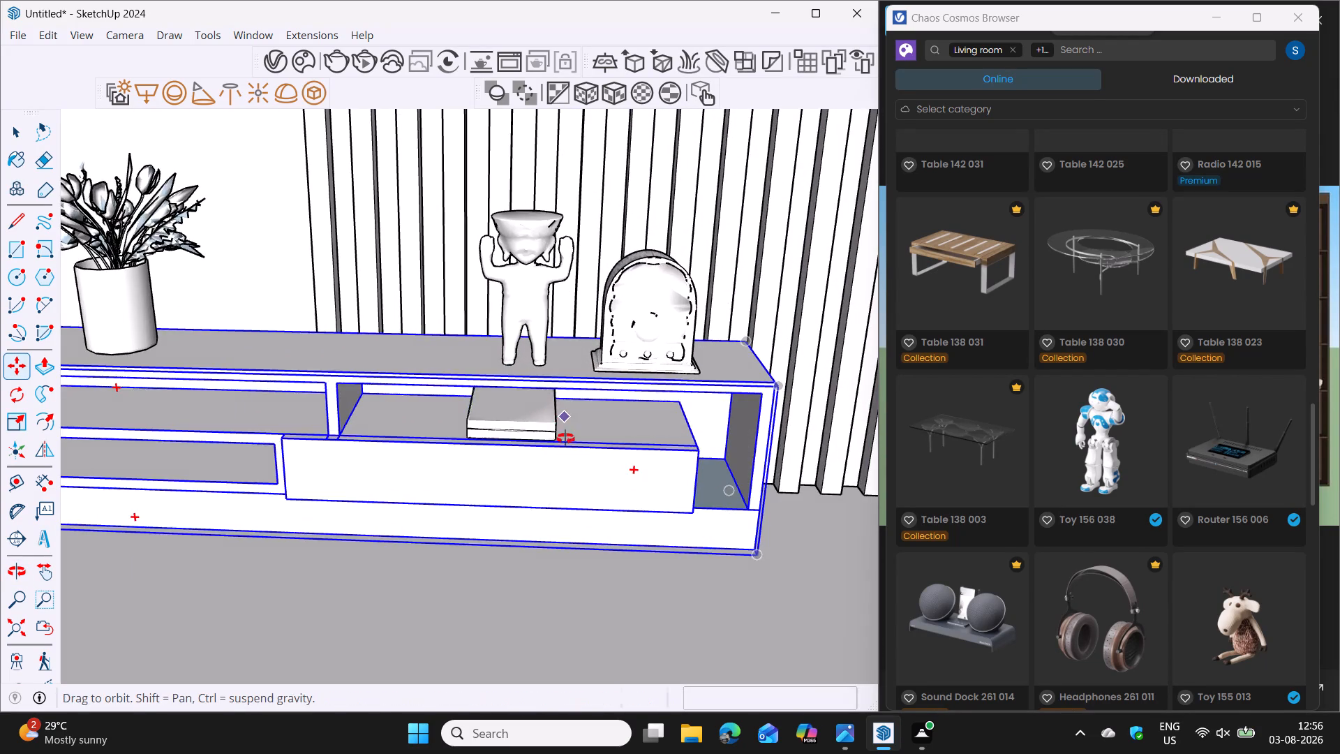
{"action": "middle_click_drag", "start_coordinate": [565, 438], "coordinate": [556, 349]}
{"action": "scroll", "coordinate": [556, 348], "scroll_direction": "up", "scroll_amount": 1}
{"action": "scroll", "coordinate": [556, 348], "scroll_direction": "down", "scroll_amount": 12}
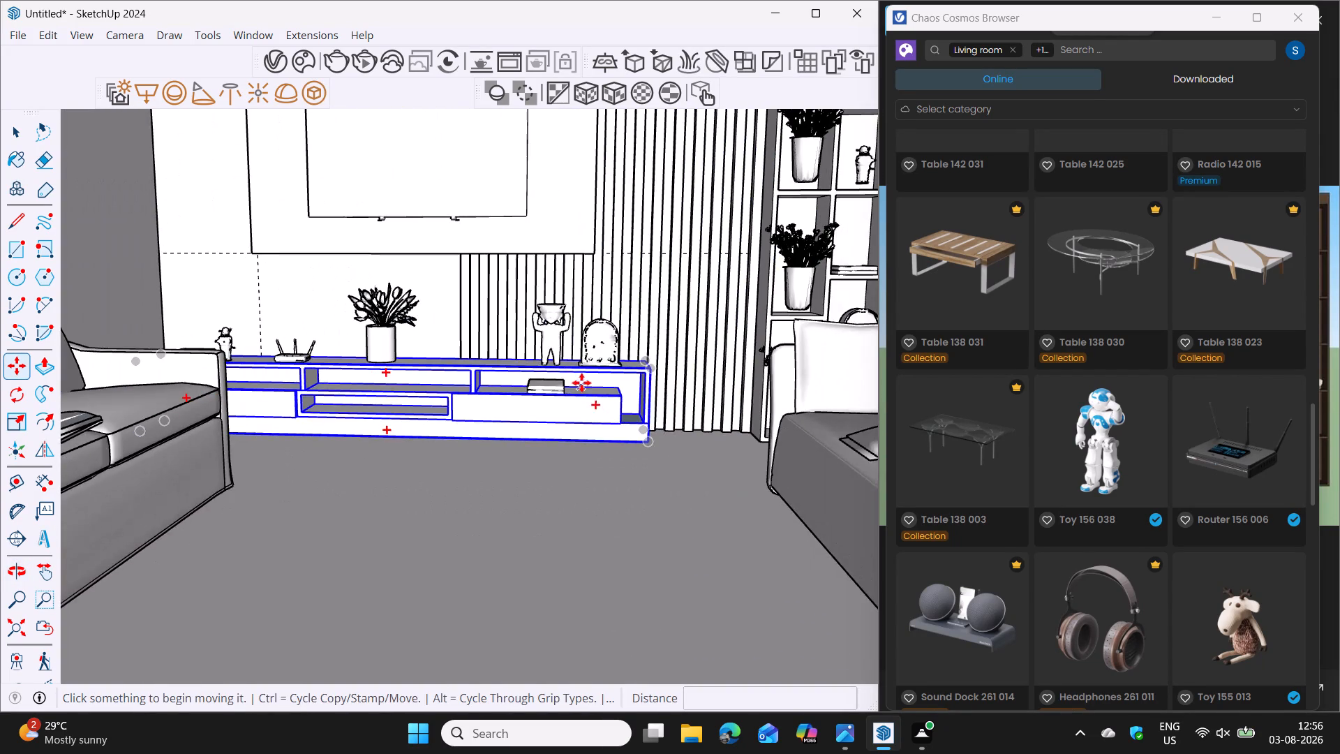
Move the figurine in the shelving unit's upper-left compartment about 2 3/4" back onto its shelf.
{"action": "scroll", "coordinate": [588, 356], "scroll_direction": "down", "scroll_amount": 6}
{"action": "middle_click_drag", "start_coordinate": [603, 297], "coordinate": [498, 459], "text": "shift"}
{"action": "middle_click_drag", "start_coordinate": [631, 358], "coordinate": [539, 409], "text": "shift"}
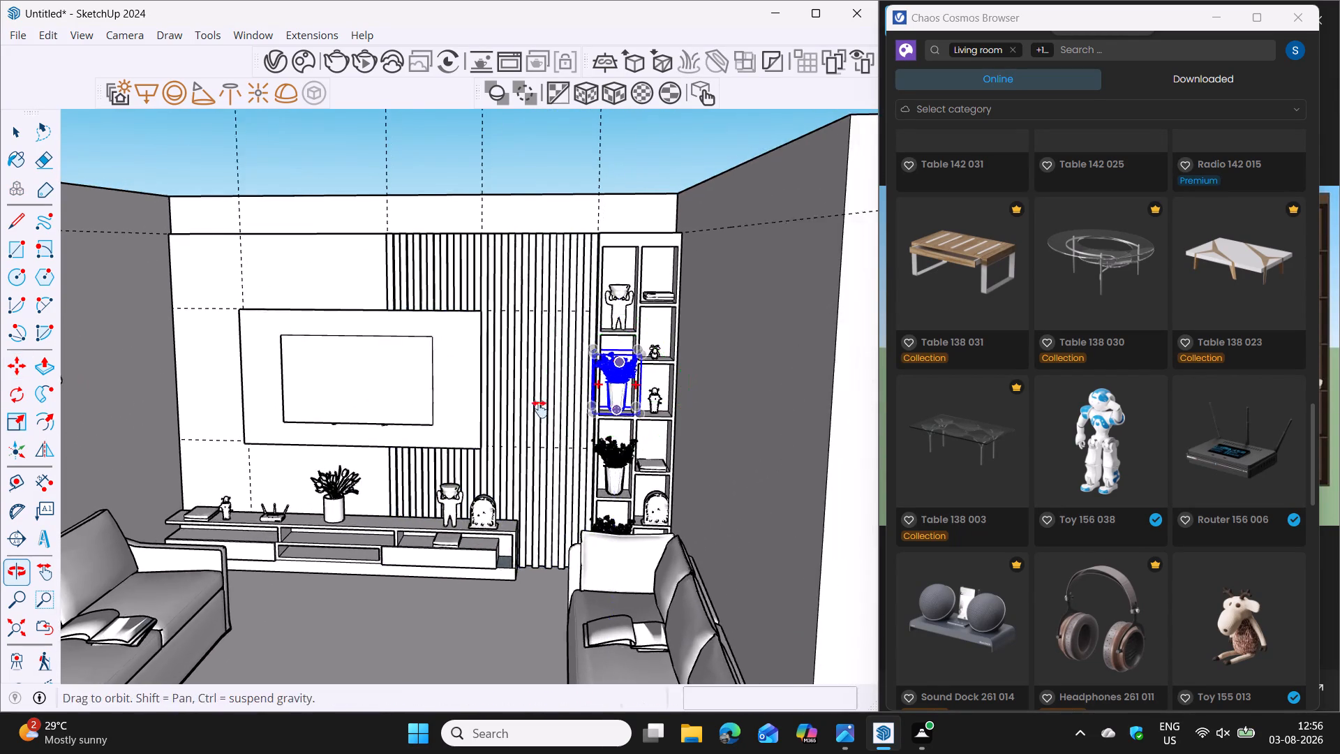
{"action": "middle_click_drag", "start_coordinate": [539, 409], "coordinate": [511, 427], "text": "shift"}
{"action": "scroll", "coordinate": [536, 372], "scroll_direction": "up", "scroll_amount": 12}
{"action": "middle_click_drag", "start_coordinate": [495, 433], "coordinate": [496, 519]}
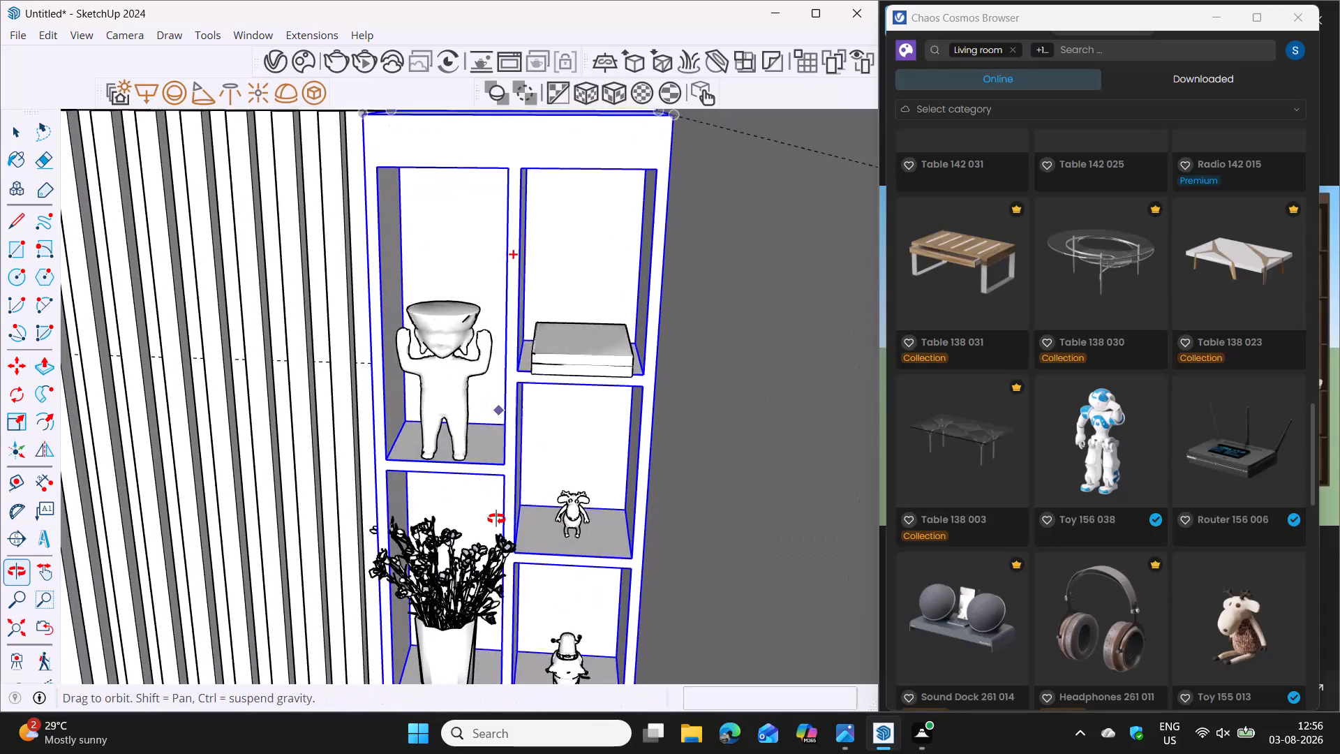
{"action": "middle_click_drag", "start_coordinate": [496, 519], "coordinate": [483, 445]}
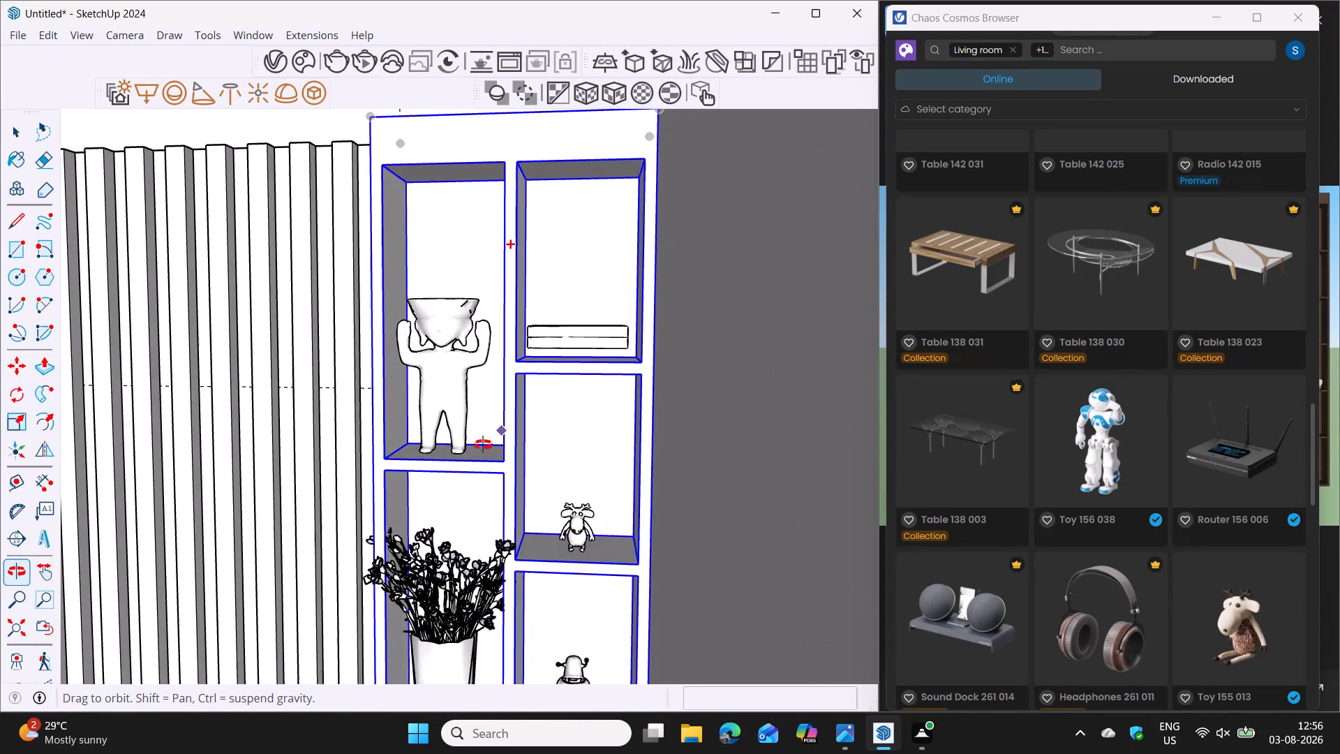
{"action": "middle_click_drag", "start_coordinate": [483, 445], "coordinate": [488, 480]}
{"action": "key", "text": "space"}
{"action": "left_click", "coordinate": [463, 420]}
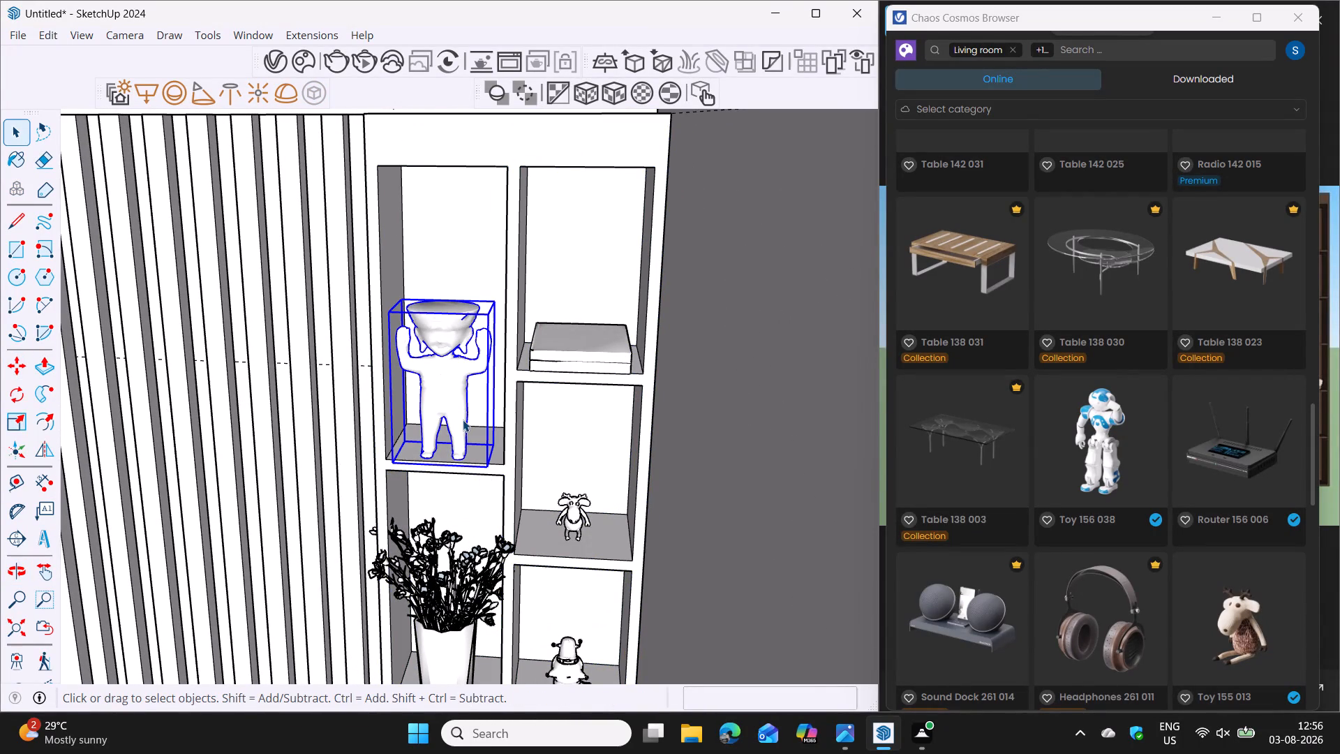
{"action": "key", "text": "m"}
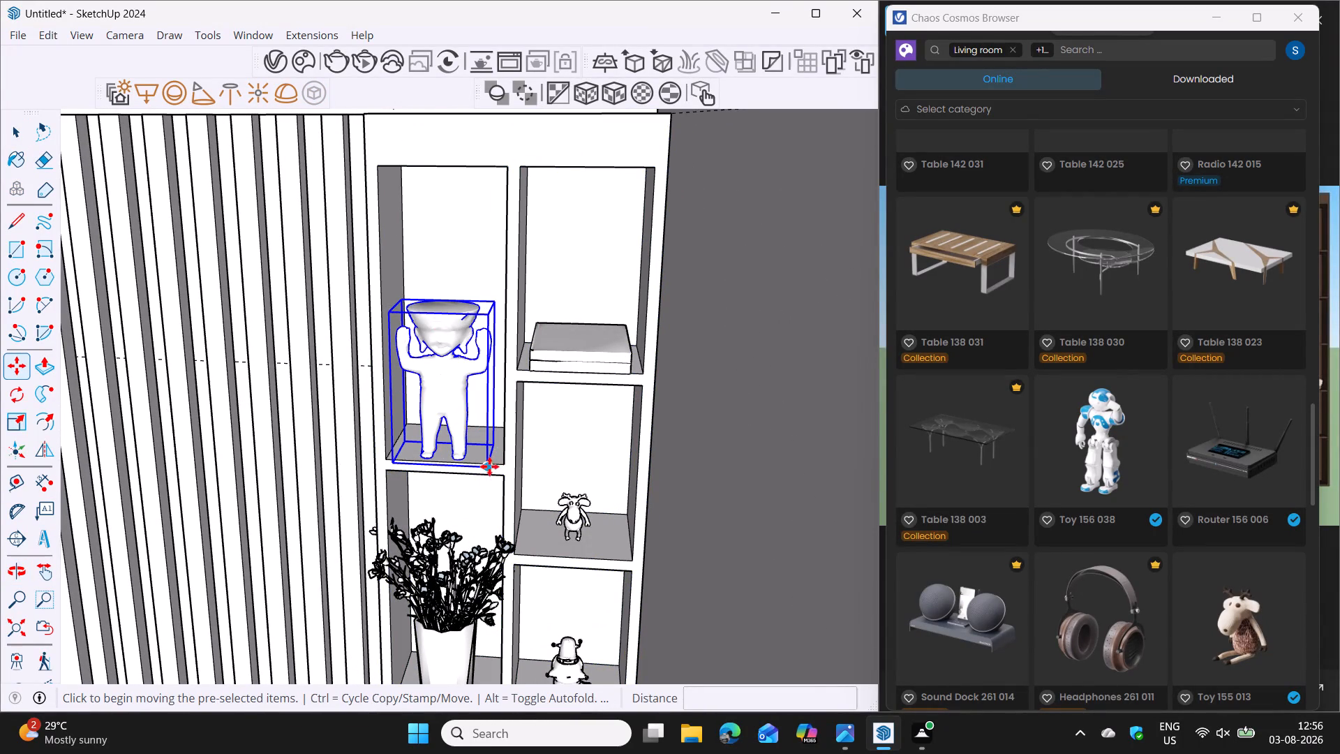
{"action": "left_click", "coordinate": [487, 468]}
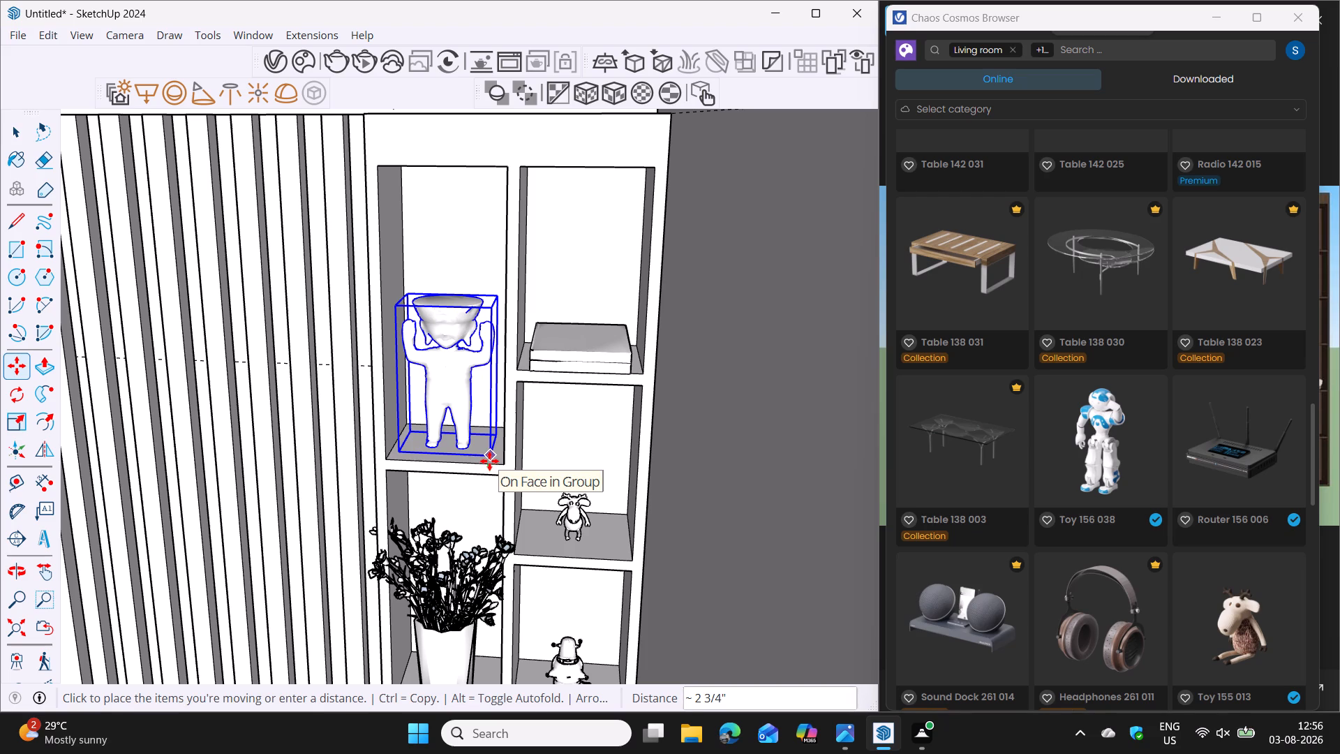
{"action": "left_click", "coordinate": [489, 461]}
{"action": "key", "text": "space"}
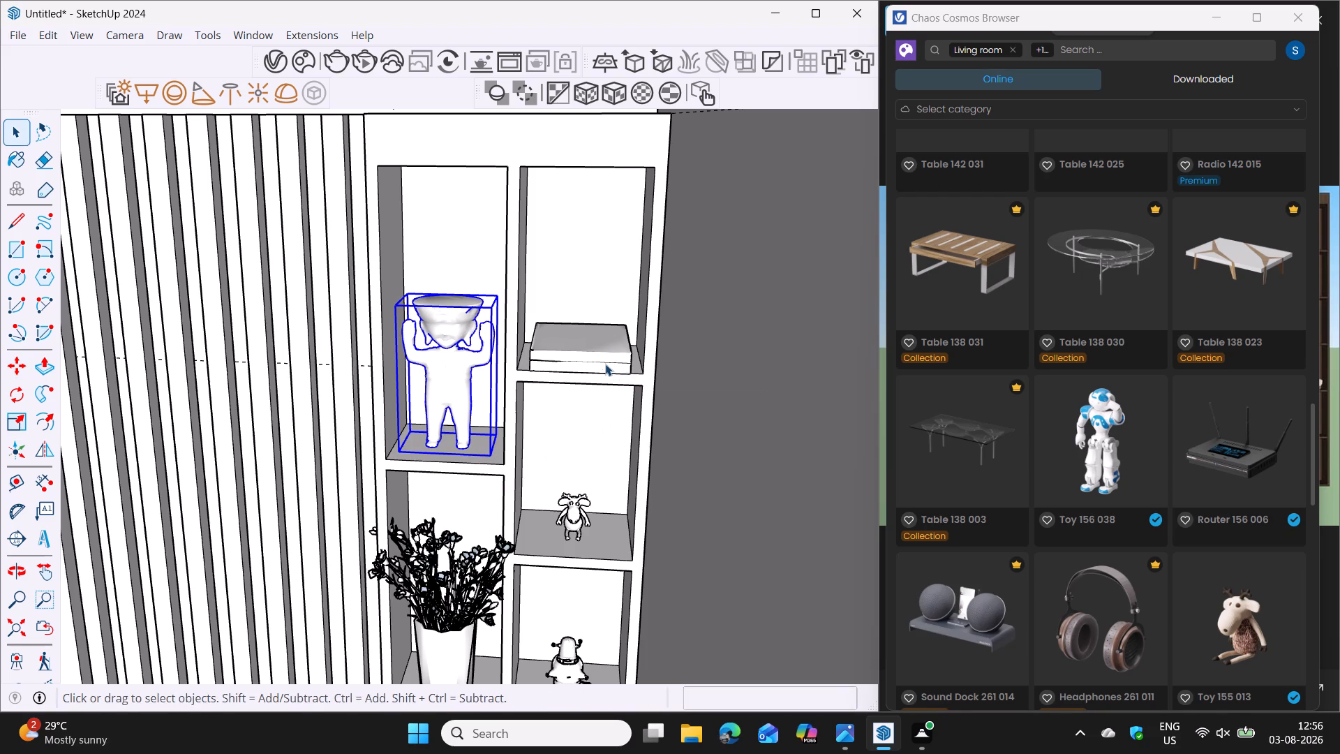
Move the book stack in the shelving unit's upper-right compartment about 3 7/8" deeper along the green axis.
{"action": "left_click", "coordinate": [605, 364]}
{"action": "key", "text": "m"}
{"action": "middle_click_drag", "start_coordinate": [616, 357], "coordinate": [609, 436]}
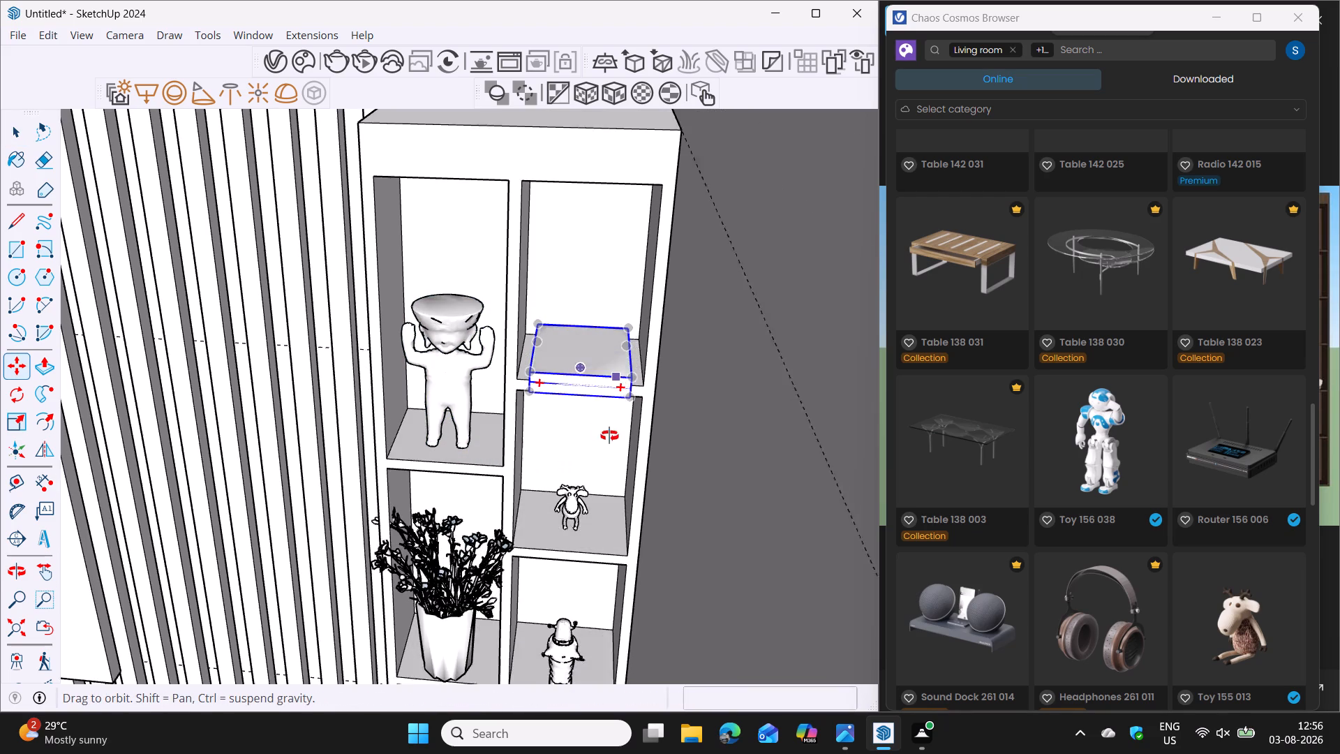
{"action": "middle_click_drag", "start_coordinate": [609, 436], "coordinate": [604, 445]}
{"action": "left_click", "coordinate": [627, 413]}
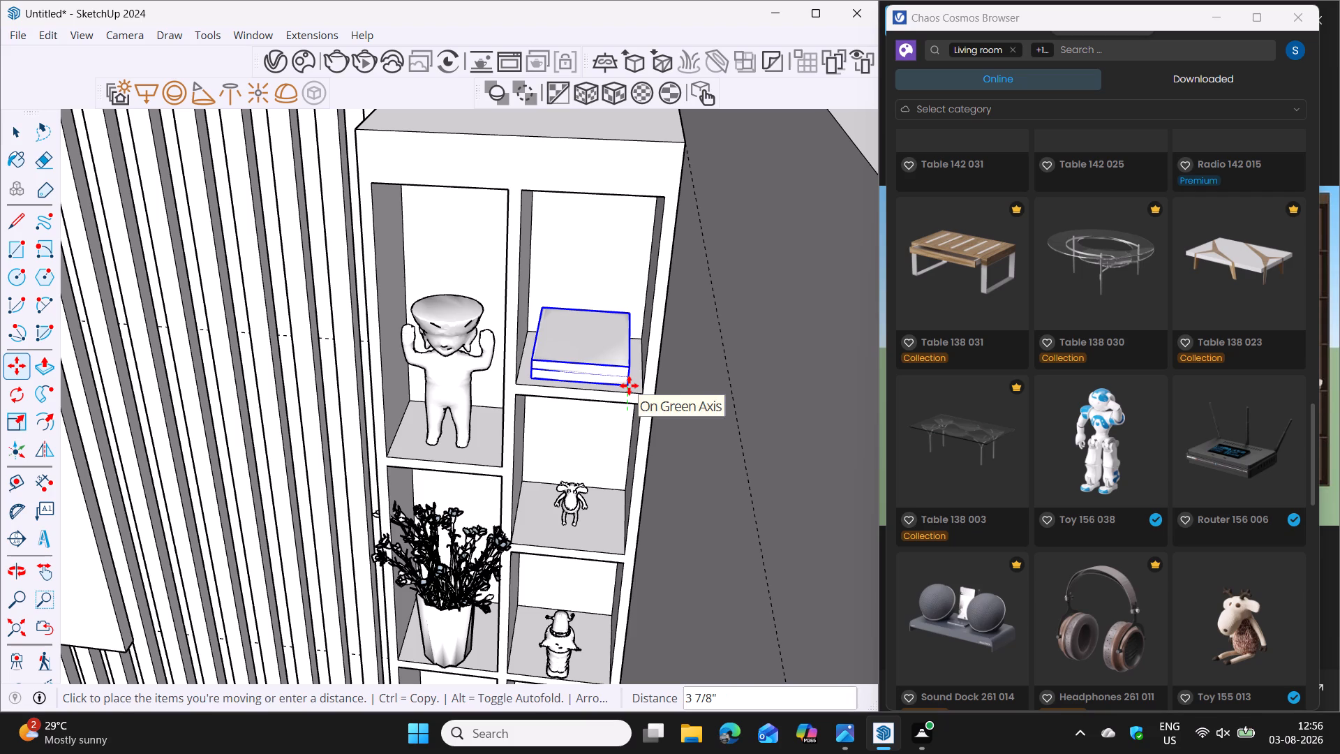
{"action": "left_click", "coordinate": [629, 385]}
Move the small animal toy in the compartment below the book stack about 2" toward the shelf's front edge.
{"action": "scroll", "coordinate": [608, 470], "scroll_direction": "down", "scroll_amount": 4}
{"action": "middle_click_drag", "start_coordinate": [570, 511], "coordinate": [570, 486], "text": "shift"}
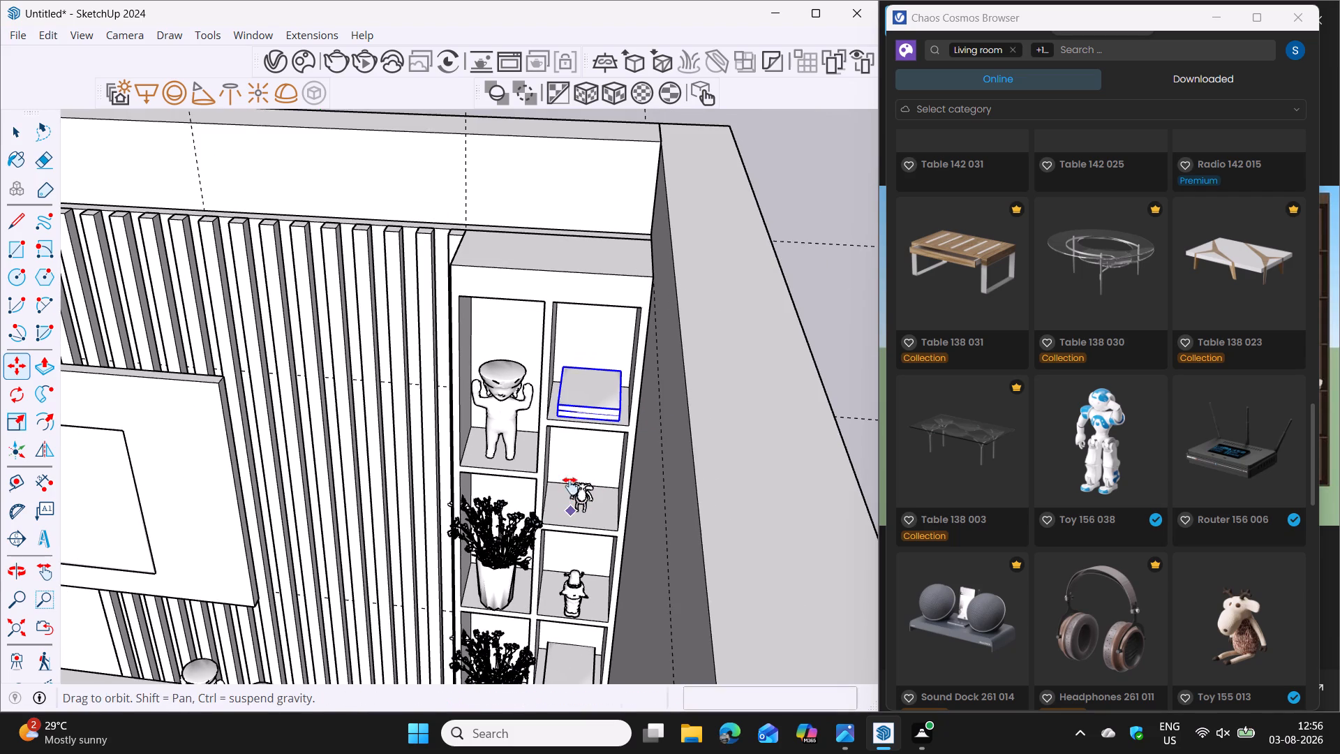
{"action": "middle_click_drag", "start_coordinate": [570, 486], "coordinate": [574, 415], "text": "shift"}
{"action": "scroll", "coordinate": [596, 424], "scroll_direction": "up", "scroll_amount": 11}
{"action": "key", "text": "space"}
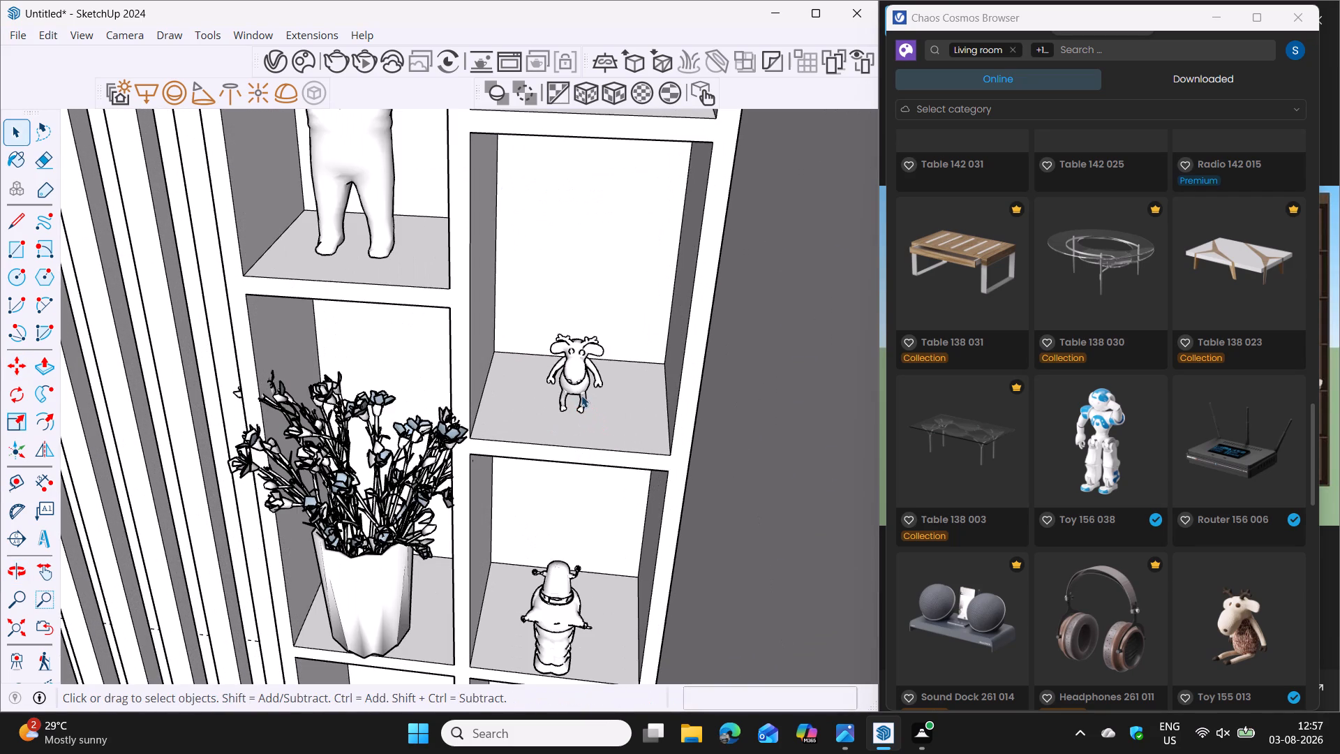
{"action": "left_click", "coordinate": [581, 395]}
{"action": "key", "text": "m"}
{"action": "left_click", "coordinate": [599, 414]}
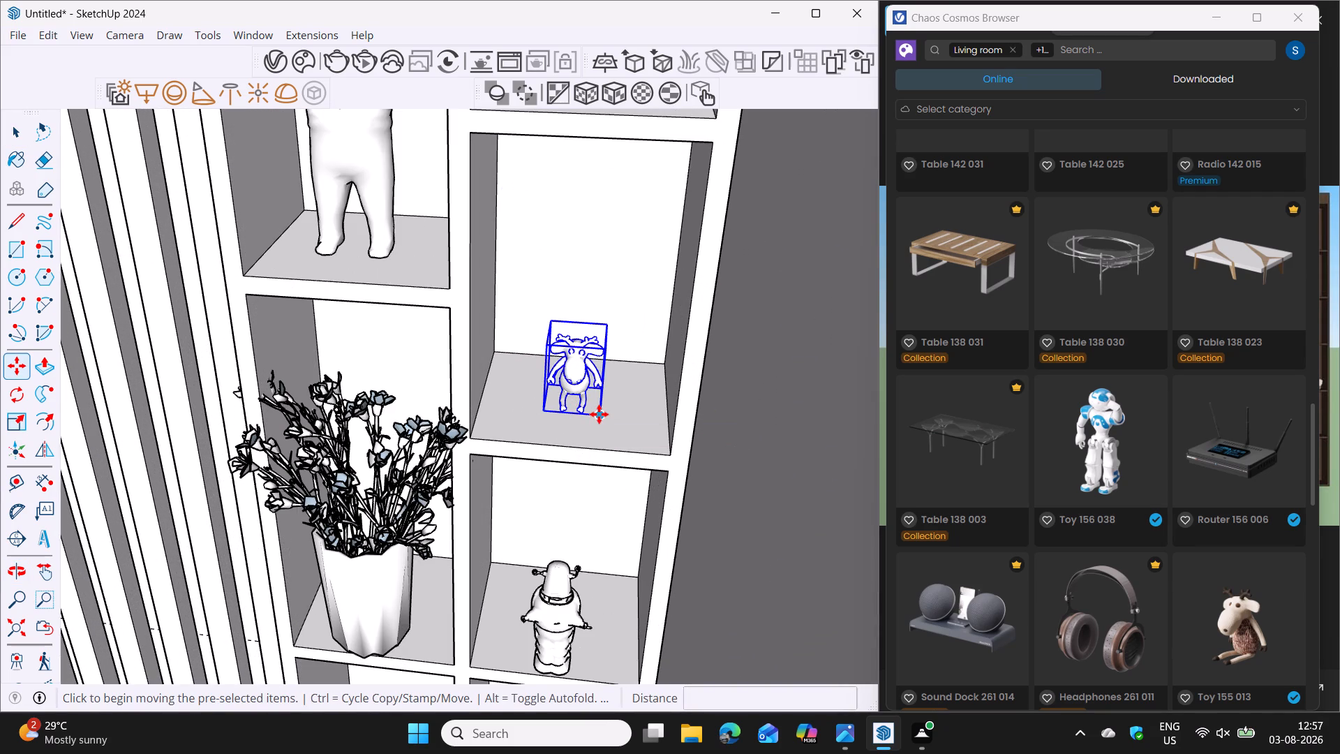
{"action": "left_click", "coordinate": [599, 431]}
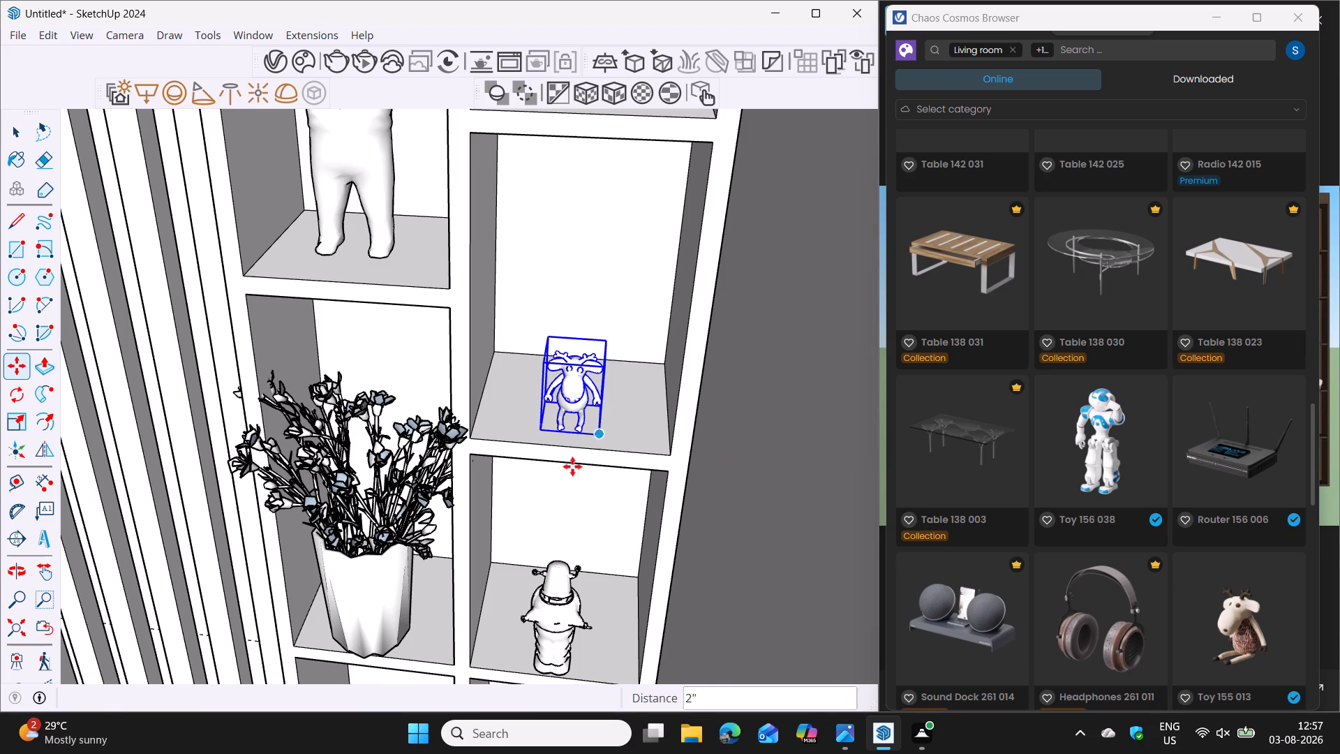
Move the flower vase in the compartment below the figurine about 6 5/8" back into the shelving unit.
{"action": "scroll", "coordinate": [509, 505], "scroll_direction": "down", "scroll_amount": 1}
{"action": "scroll", "coordinate": [509, 505], "scroll_direction": "down", "scroll_amount": 3, "text": "shift"}
{"action": "middle_click_drag", "start_coordinate": [524, 498], "coordinate": [542, 482], "text": "shift"}
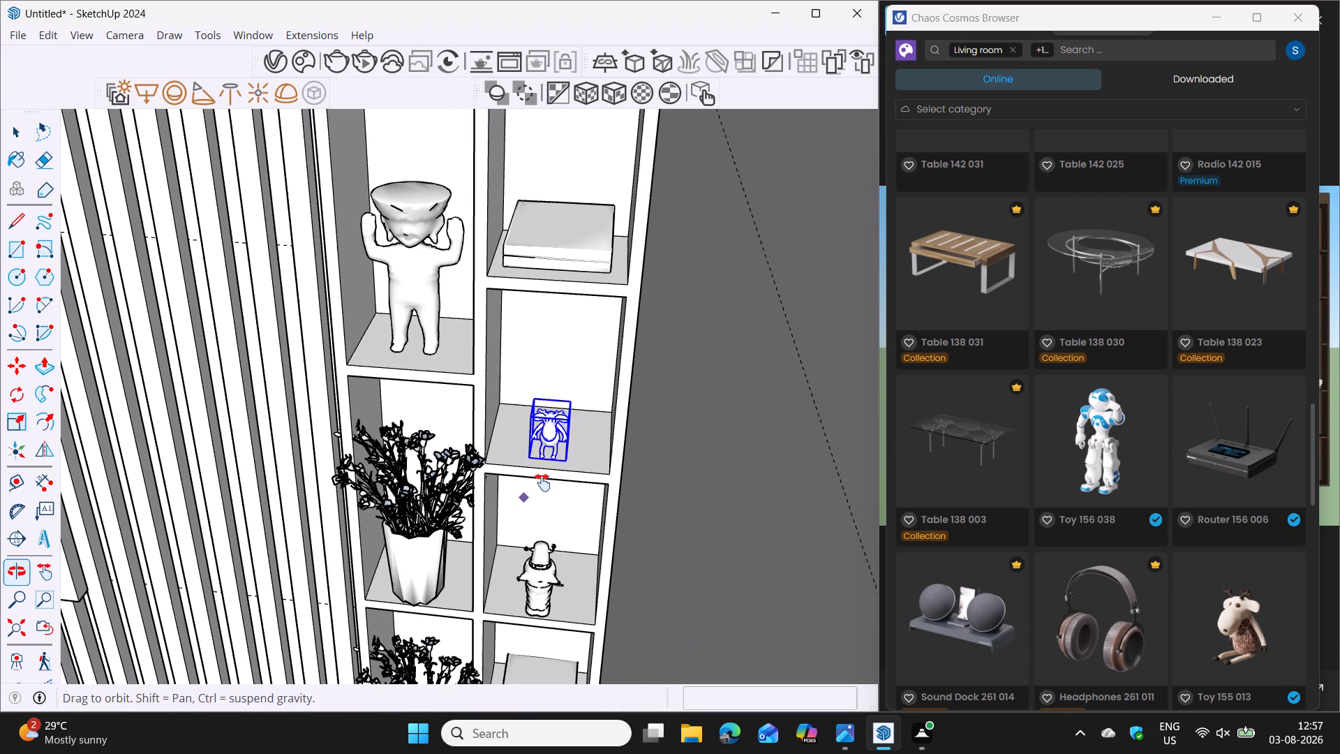
{"action": "middle_click_drag", "start_coordinate": [542, 482], "coordinate": [595, 404], "text": "shift"}
{"action": "key", "text": "space"}
{"action": "left_click", "coordinate": [493, 479]}
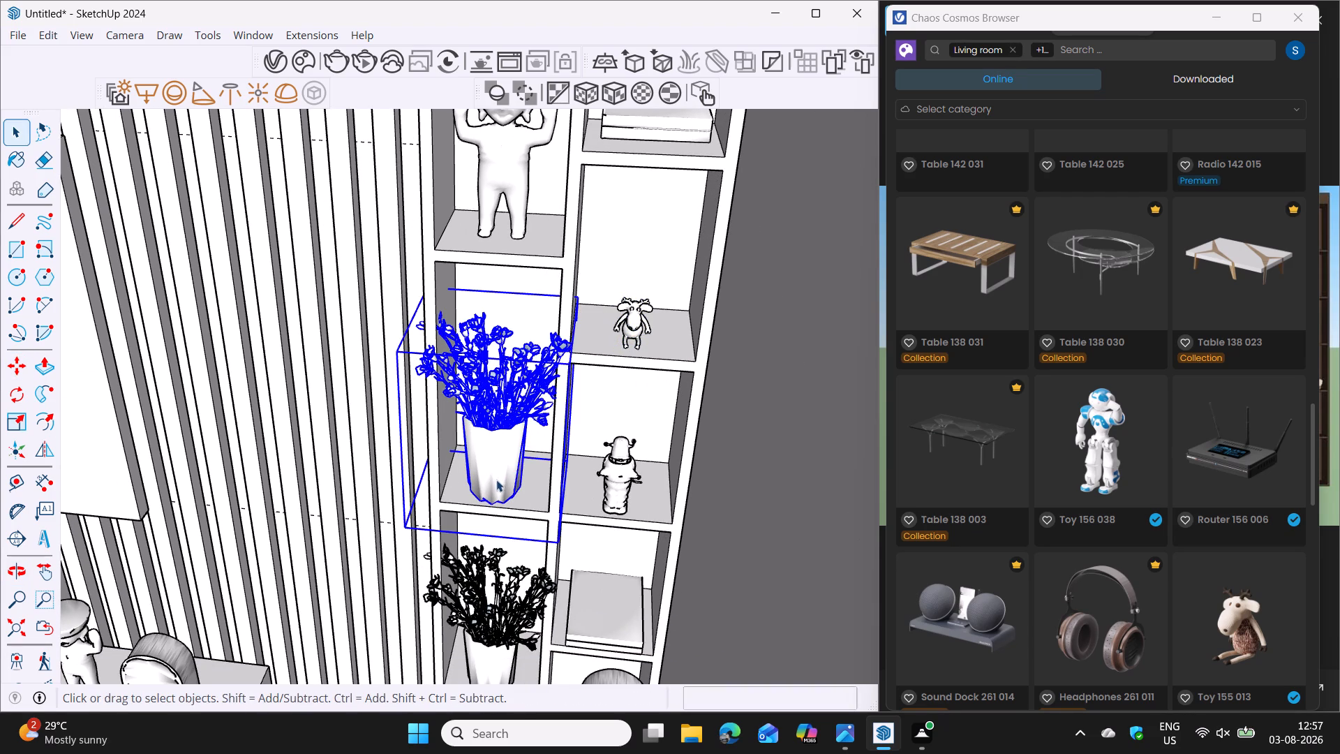
{"action": "key", "text": "m"}
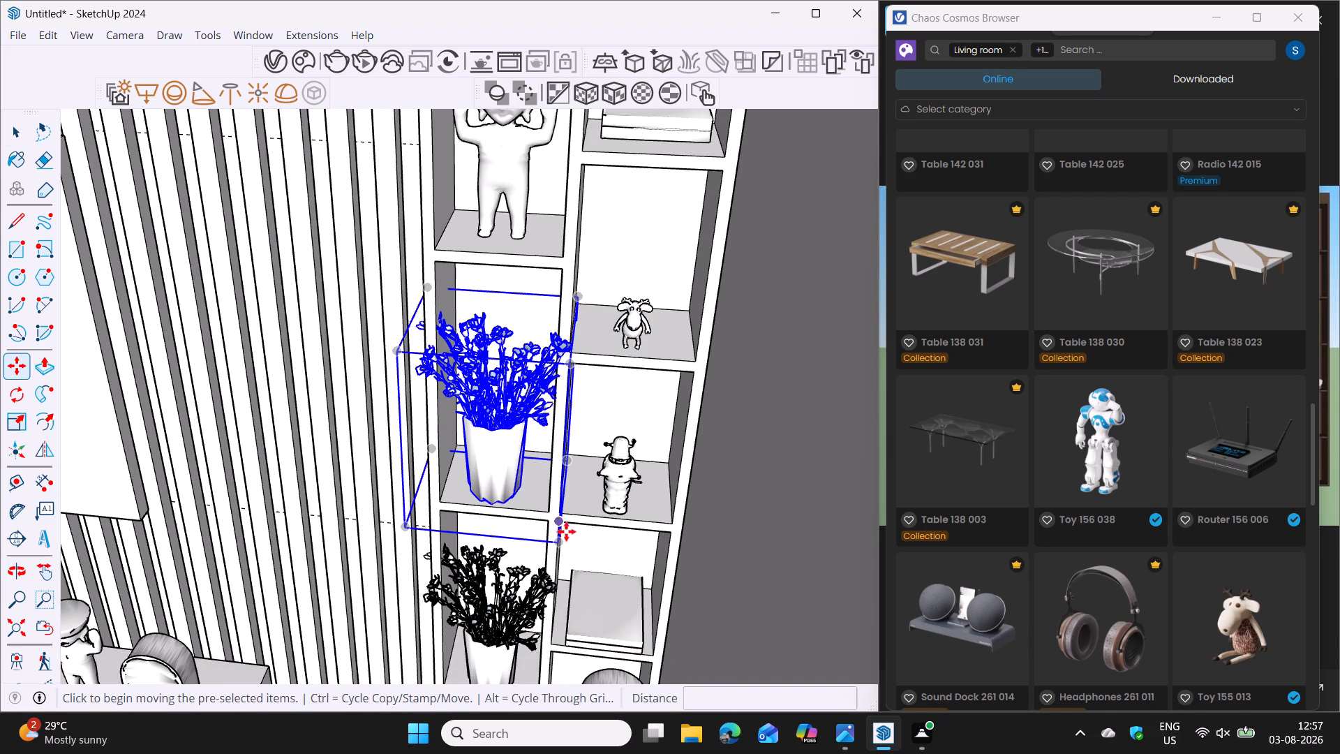
{"action": "left_click", "coordinate": [560, 545]}
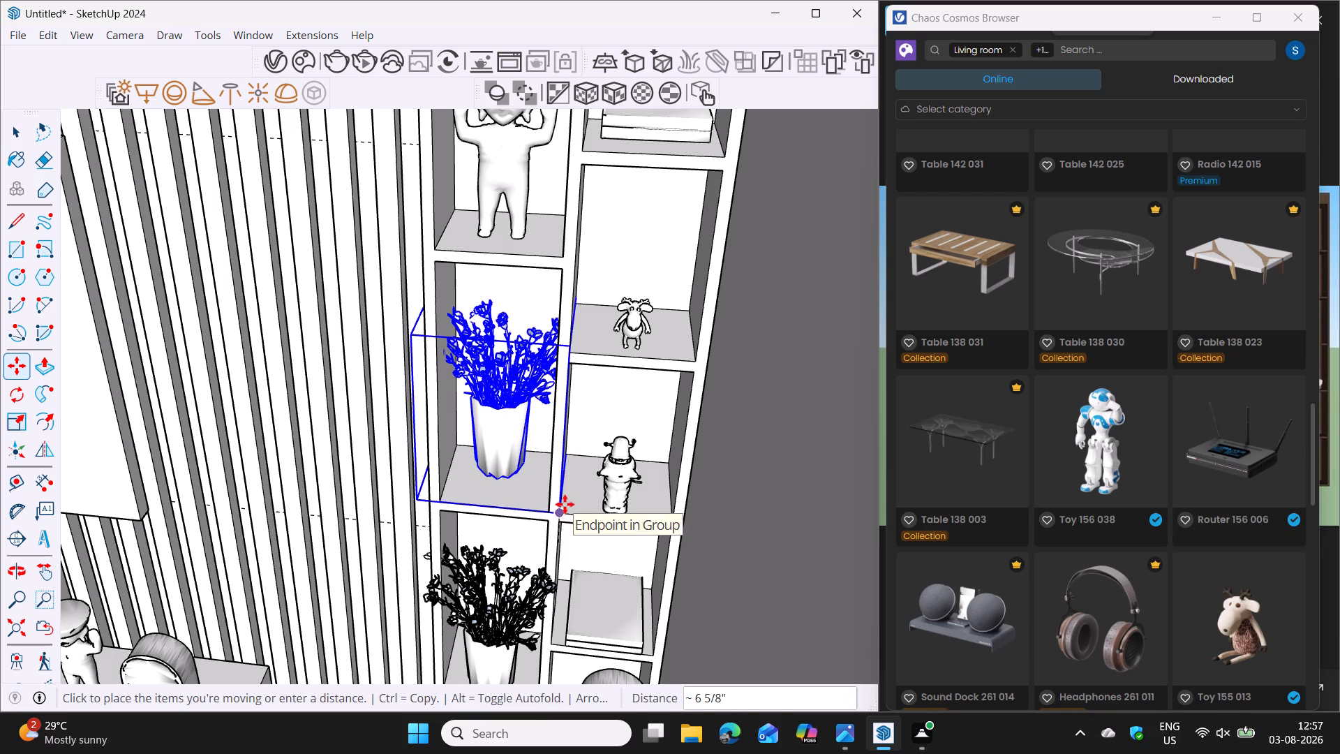
{"action": "left_click", "coordinate": [565, 504]}
{"action": "middle_click_drag", "start_coordinate": [591, 522], "coordinate": [463, 556]}
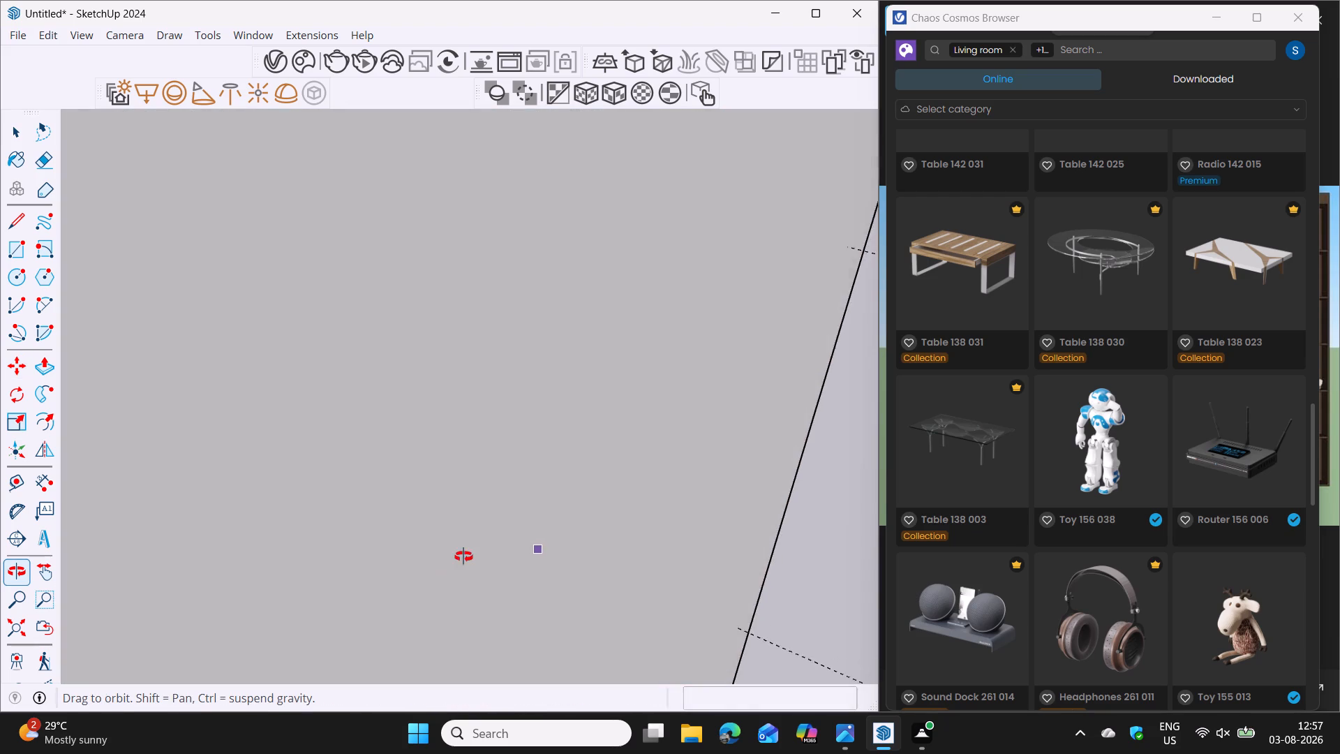
Scale the flower vase below the figurine along the red axis to about 0.84, pulling in its side nearest the slatted panel.
{"action": "middle_click_drag", "start_coordinate": [463, 556], "coordinate": [662, 485]}
{"action": "scroll", "coordinate": [661, 486], "scroll_direction": "down", "scroll_amount": 4}
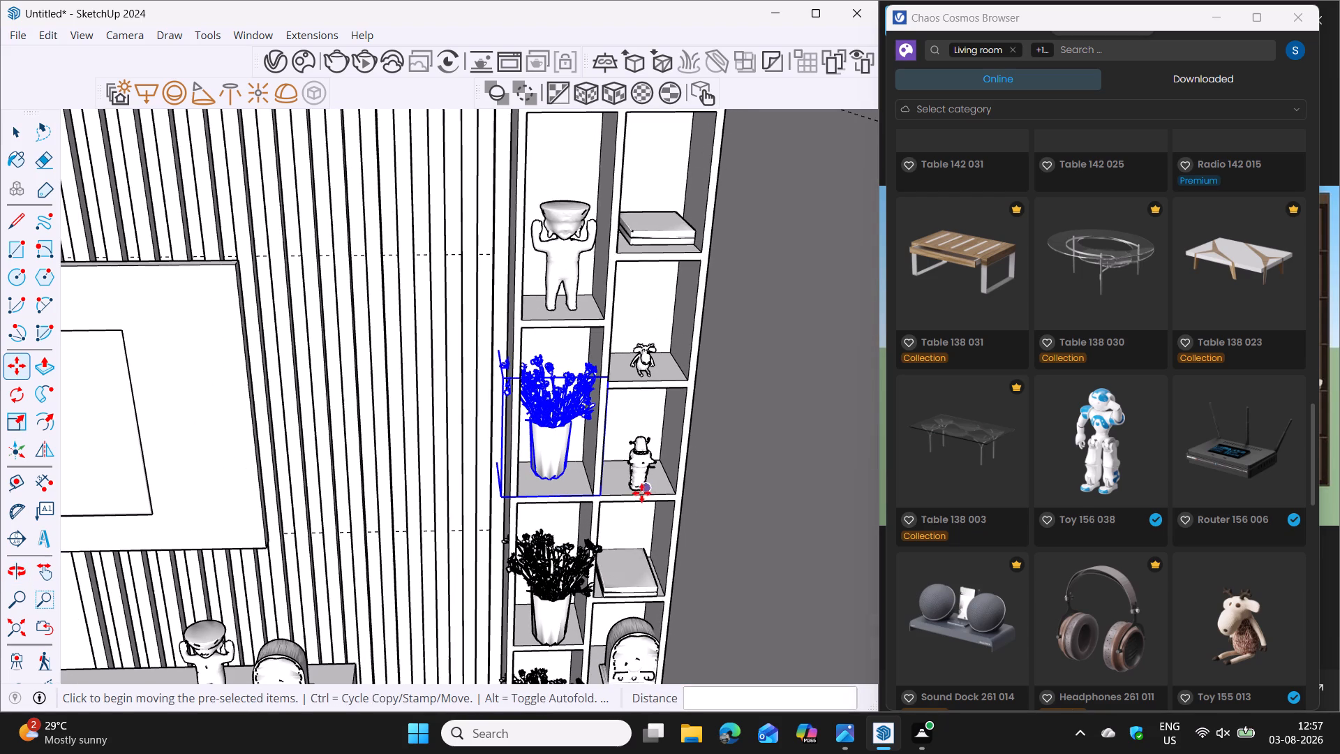
{"action": "middle_click_drag", "start_coordinate": [643, 493], "coordinate": [586, 443], "text": "shift"}
{"action": "middle_click_drag", "start_coordinate": [590, 444], "coordinate": [535, 394]}
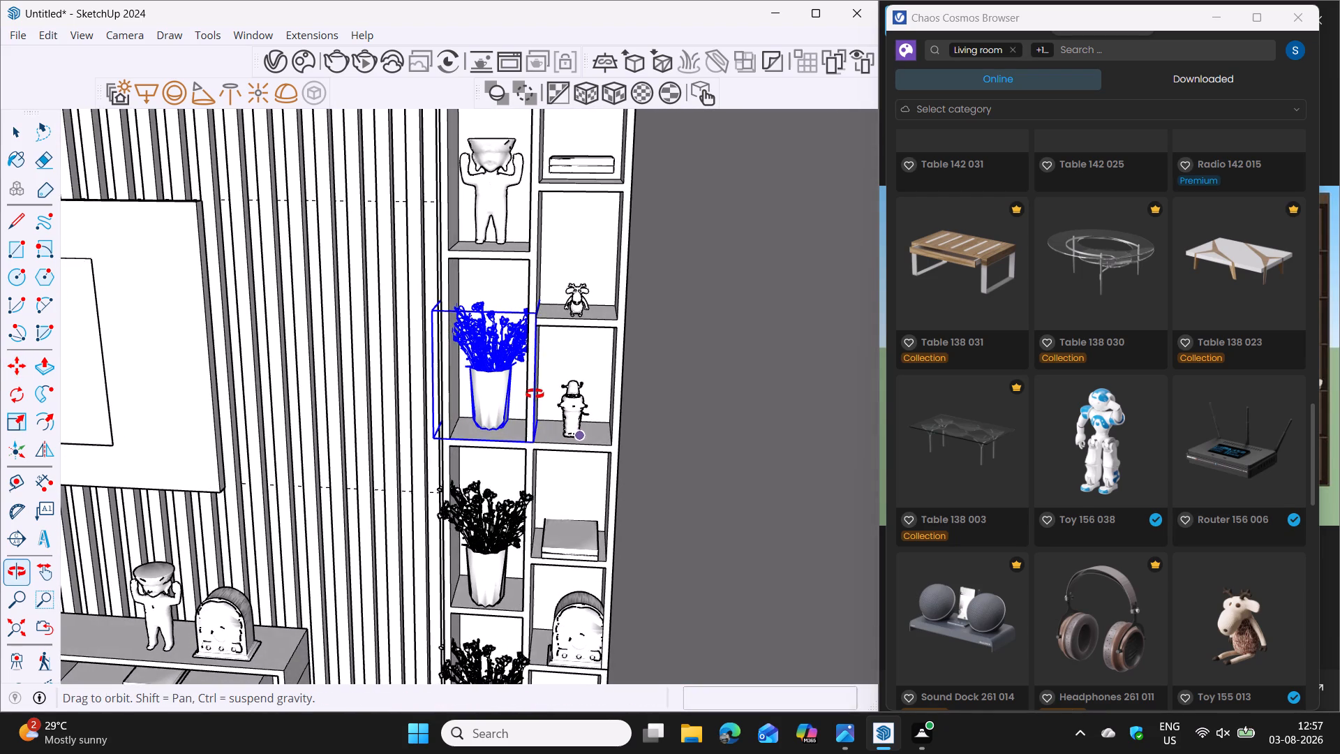
{"action": "middle_click_drag", "start_coordinate": [535, 394], "coordinate": [531, 387]}
{"action": "scroll", "coordinate": [556, 374], "scroll_direction": "up", "scroll_amount": 2}
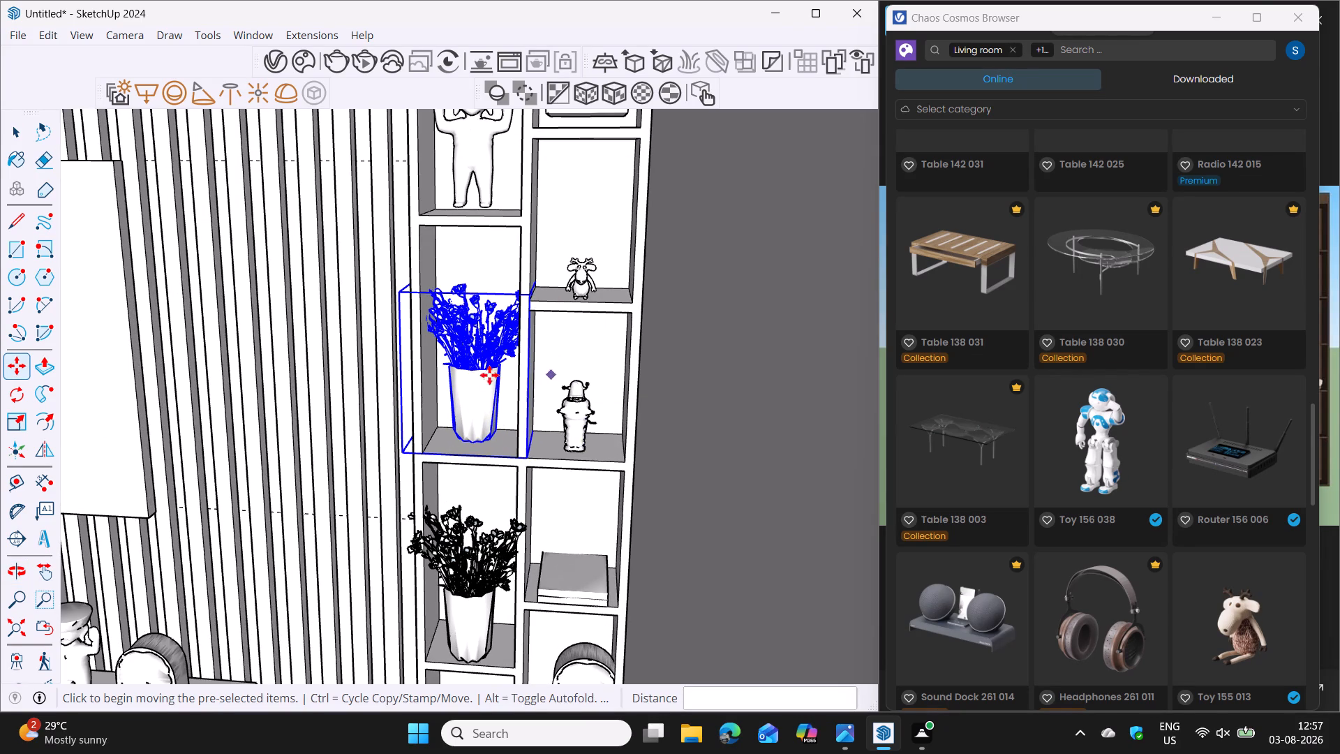
{"action": "scroll", "coordinate": [438, 374], "scroll_direction": "up", "scroll_amount": 1}
{"action": "middle_click_drag", "start_coordinate": [451, 373], "coordinate": [504, 364], "text": "shift"}
{"action": "middle_click_drag", "start_coordinate": [528, 371], "coordinate": [551, 372]}
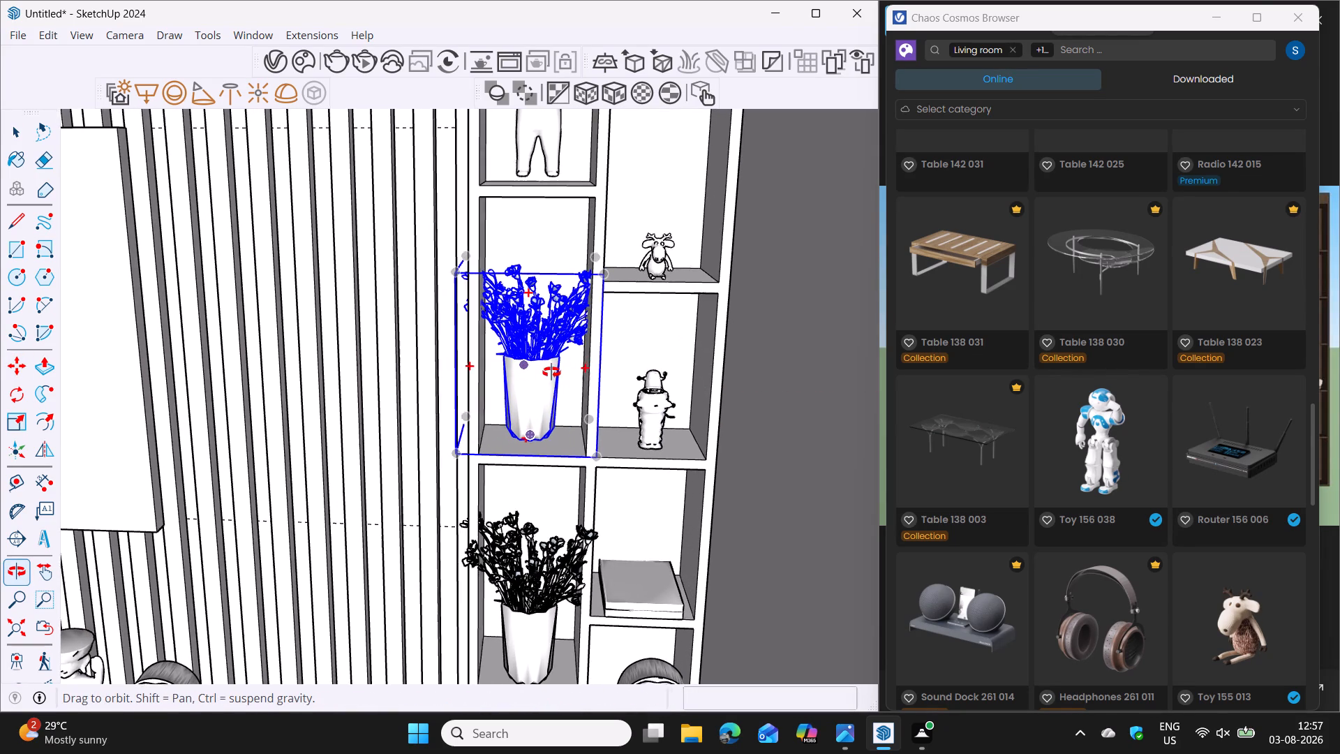
{"action": "middle_click_drag", "start_coordinate": [551, 372], "coordinate": [556, 372]}
{"action": "middle_click_drag", "start_coordinate": [556, 372], "coordinate": [548, 372]}
{"action": "key", "text": "s"}
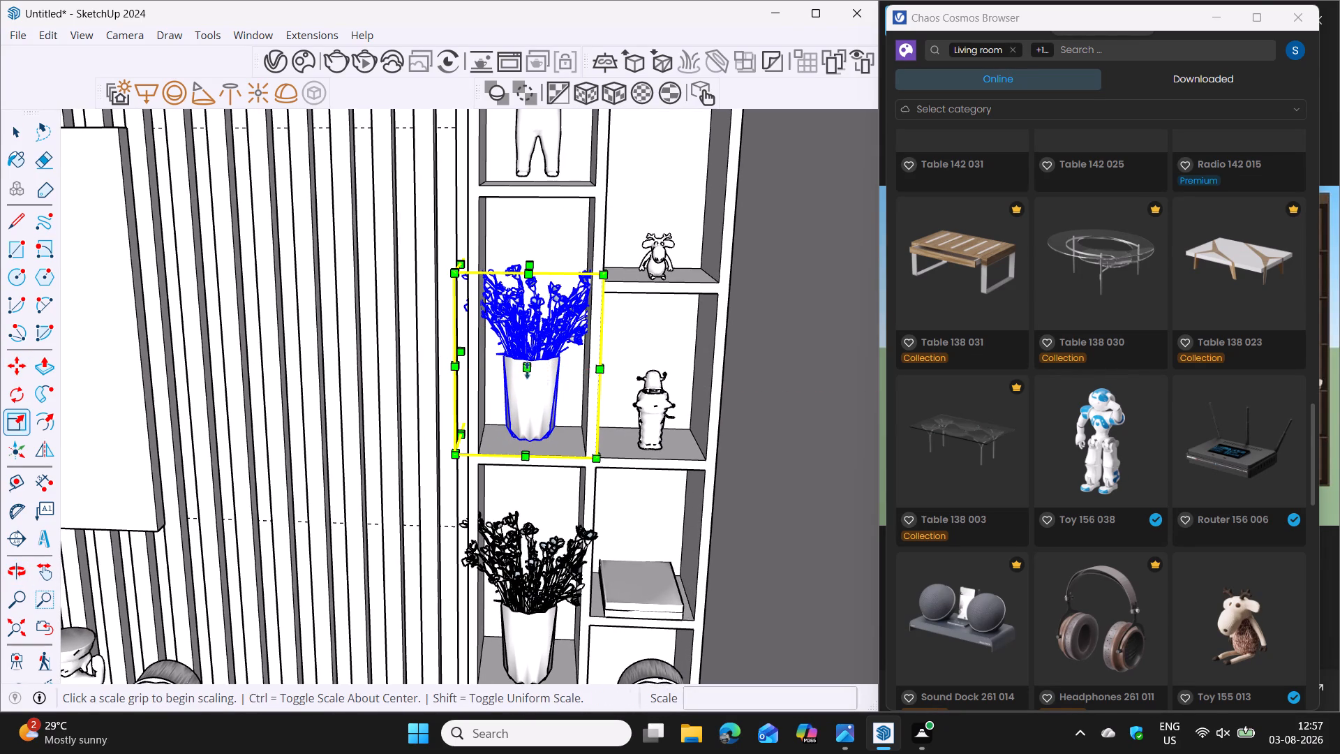
{"action": "left_click", "coordinate": [465, 354]}
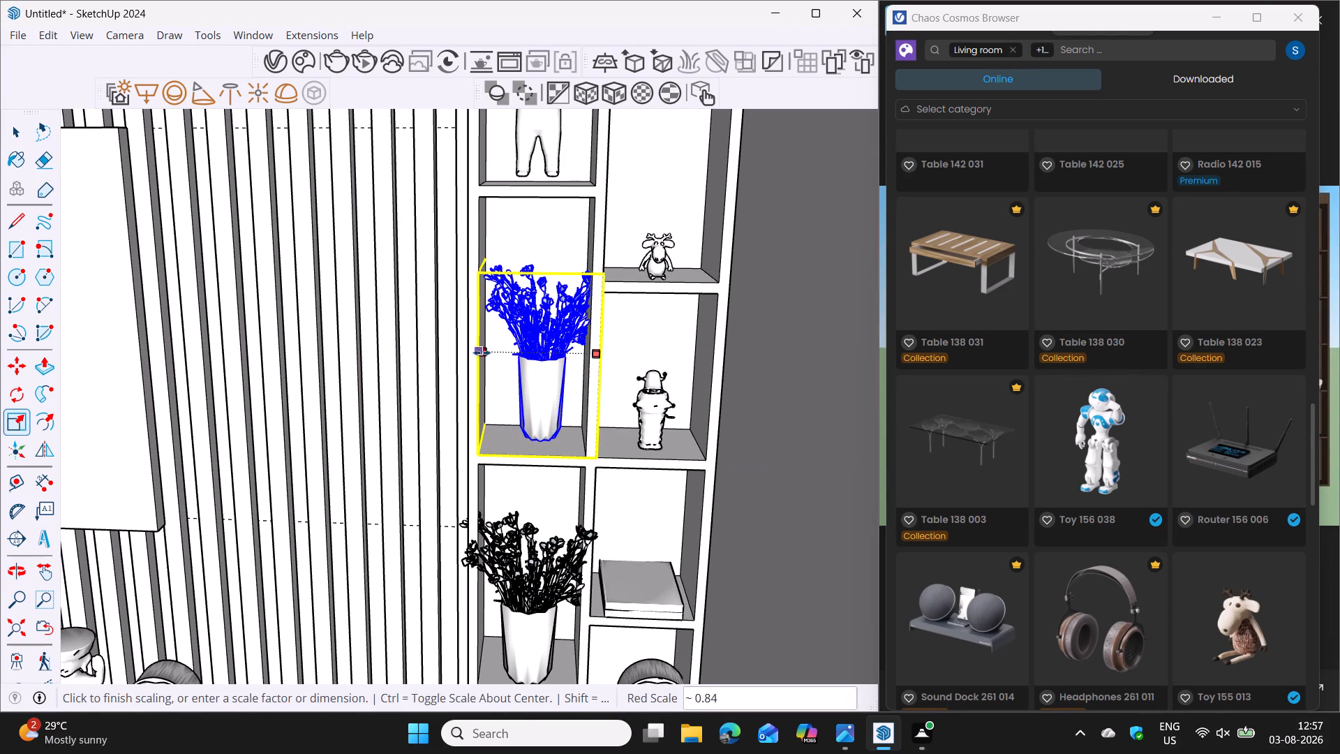
{"action": "left_click", "coordinate": [482, 353]}
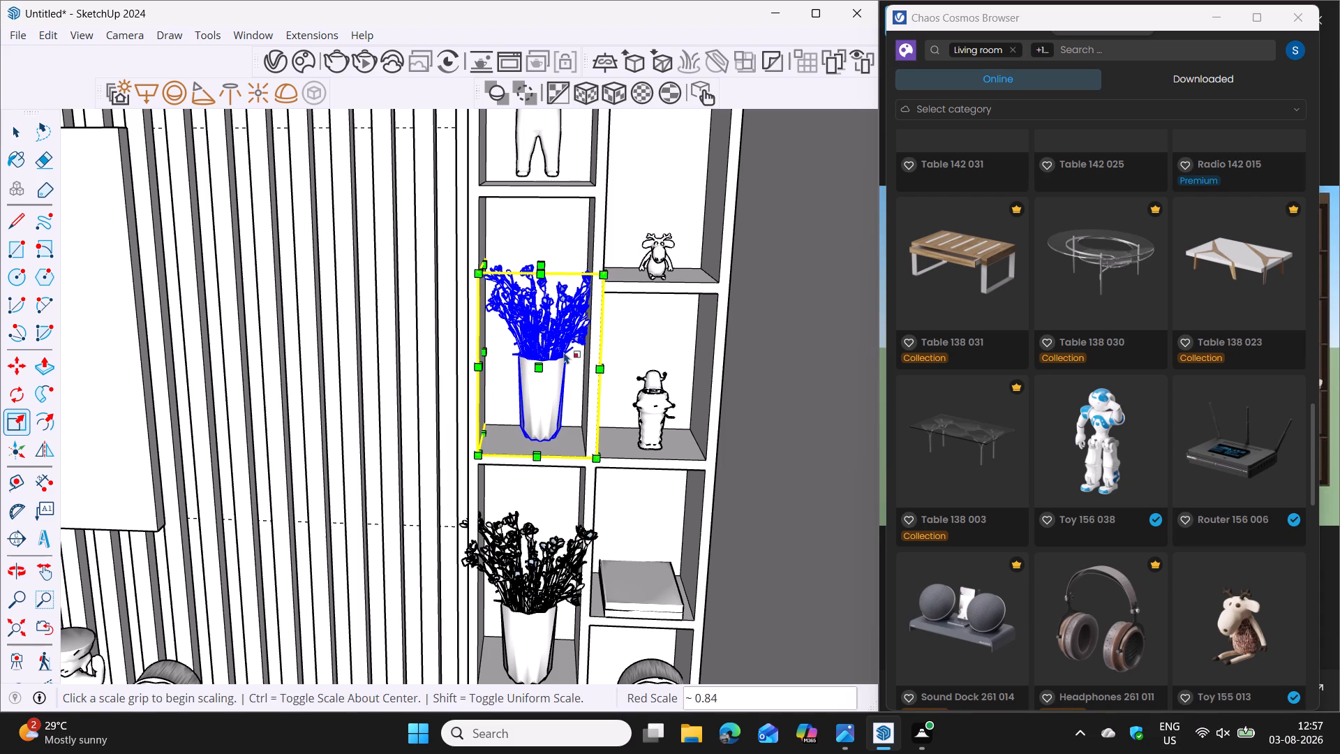
Show hidden back edges and scale the same vase along red to about 0.91 from its other side, fitting it inside its compartment.
{"action": "key", "text": "k"}
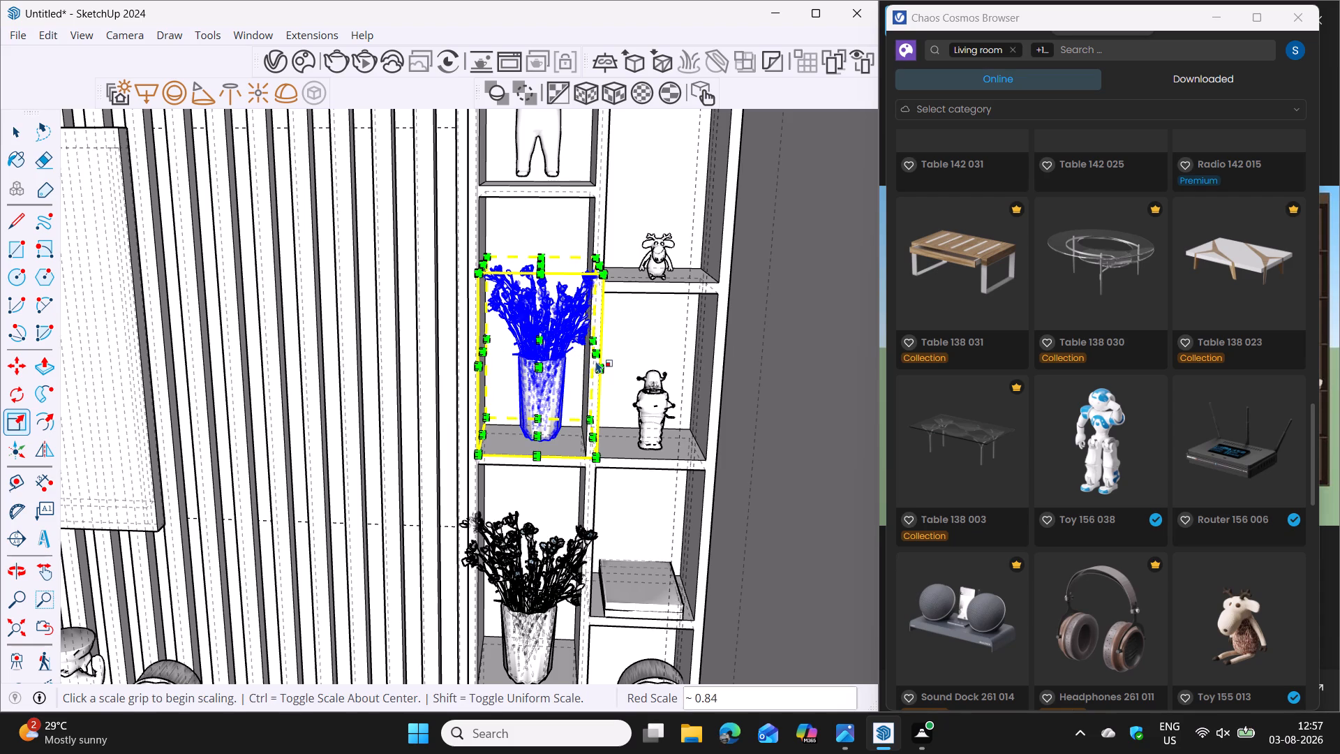
{"action": "left_click", "coordinate": [599, 352]}
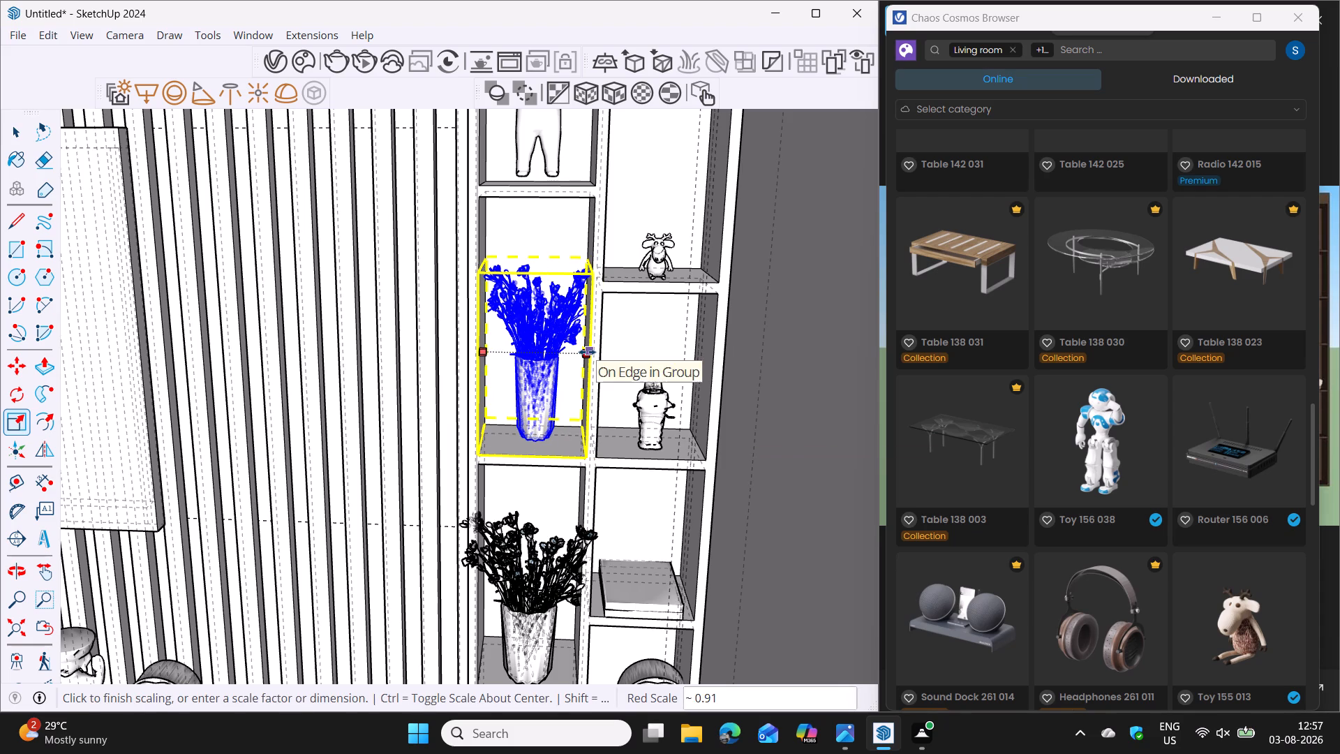
{"action": "left_click", "coordinate": [587, 352]}
{"action": "key", "text": "space"}
{"action": "scroll", "coordinate": [571, 415], "scroll_direction": "down", "scroll_amount": 2}
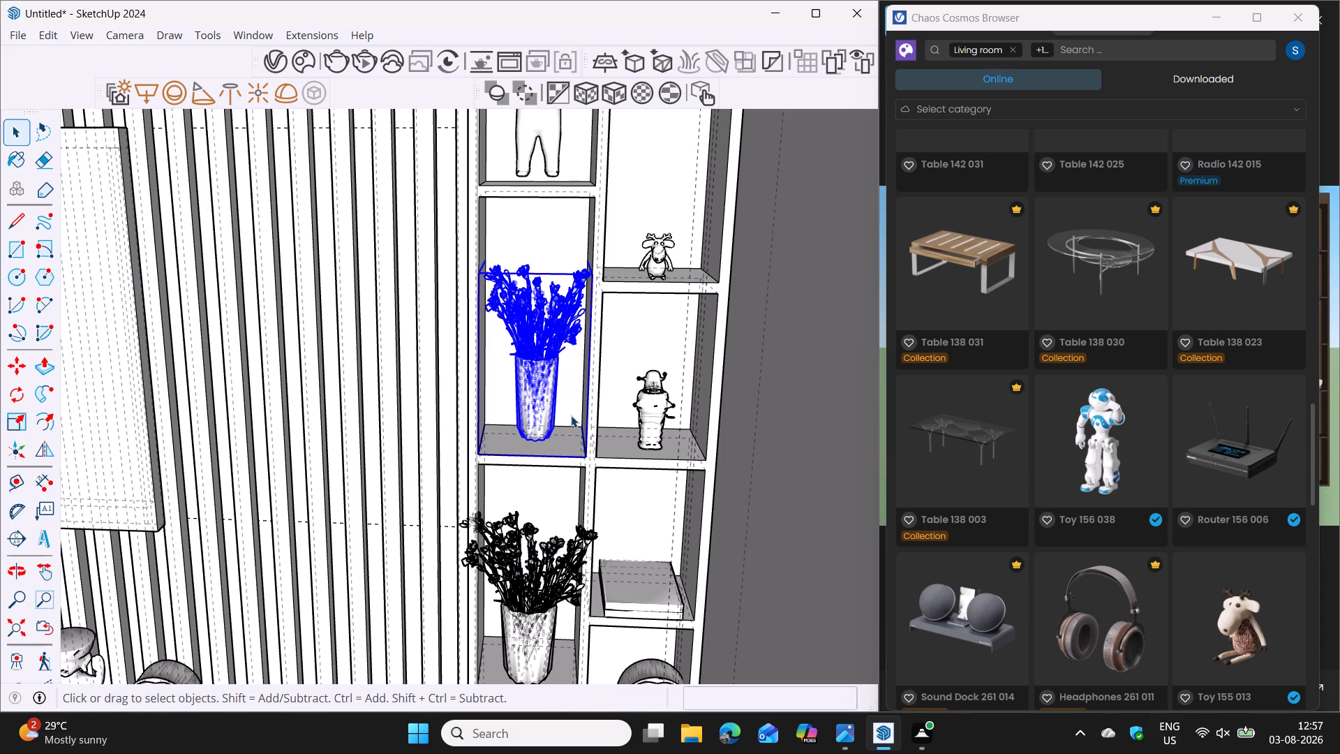
{"action": "scroll", "coordinate": [571, 415], "scroll_direction": "down", "scroll_amount": 4}
{"action": "left_click", "coordinate": [722, 345]}
Scale the middle flower vase in the shelving unit's left column along red to about 0.86 from its slatted-panel side.
{"action": "scroll", "coordinate": [630, 392], "scroll_direction": "down", "scroll_amount": 2}
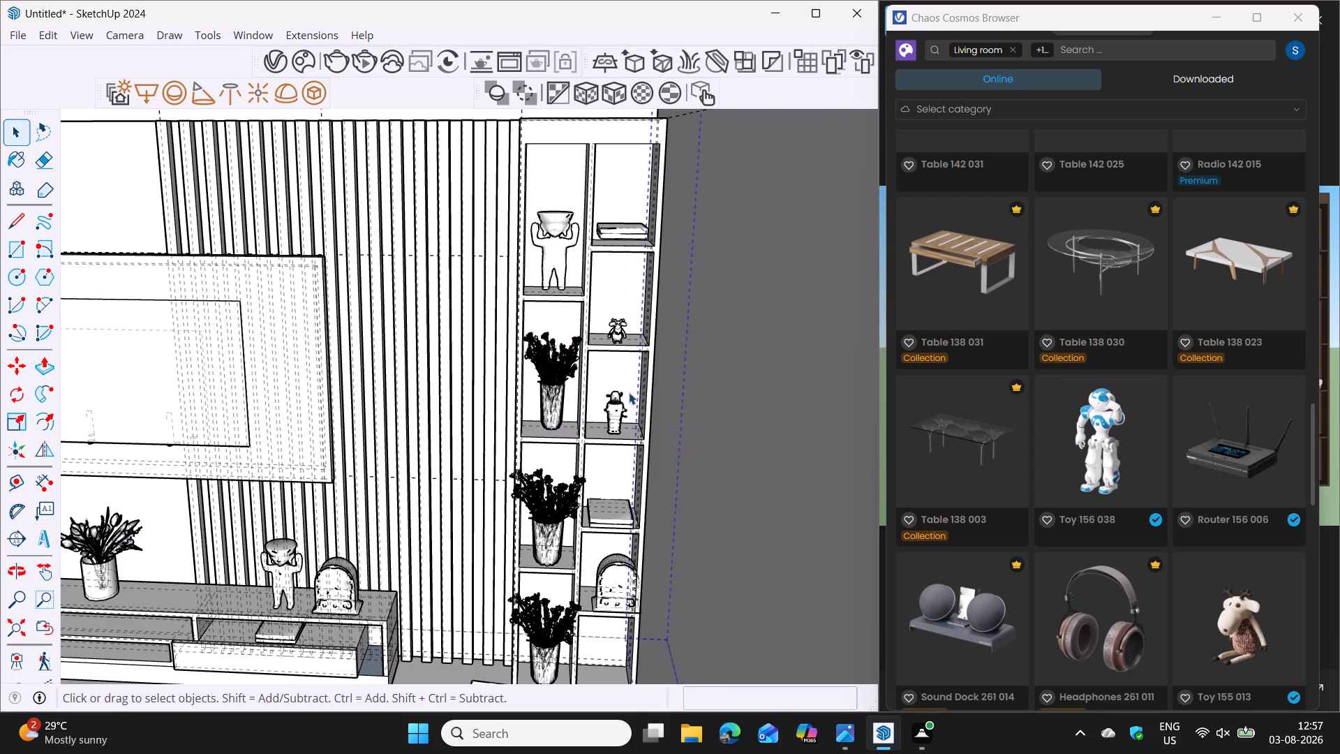
{"action": "scroll", "coordinate": [629, 392], "scroll_direction": "down", "scroll_amount": 1}
{"action": "middle_click_drag", "start_coordinate": [607, 394], "coordinate": [600, 350]}
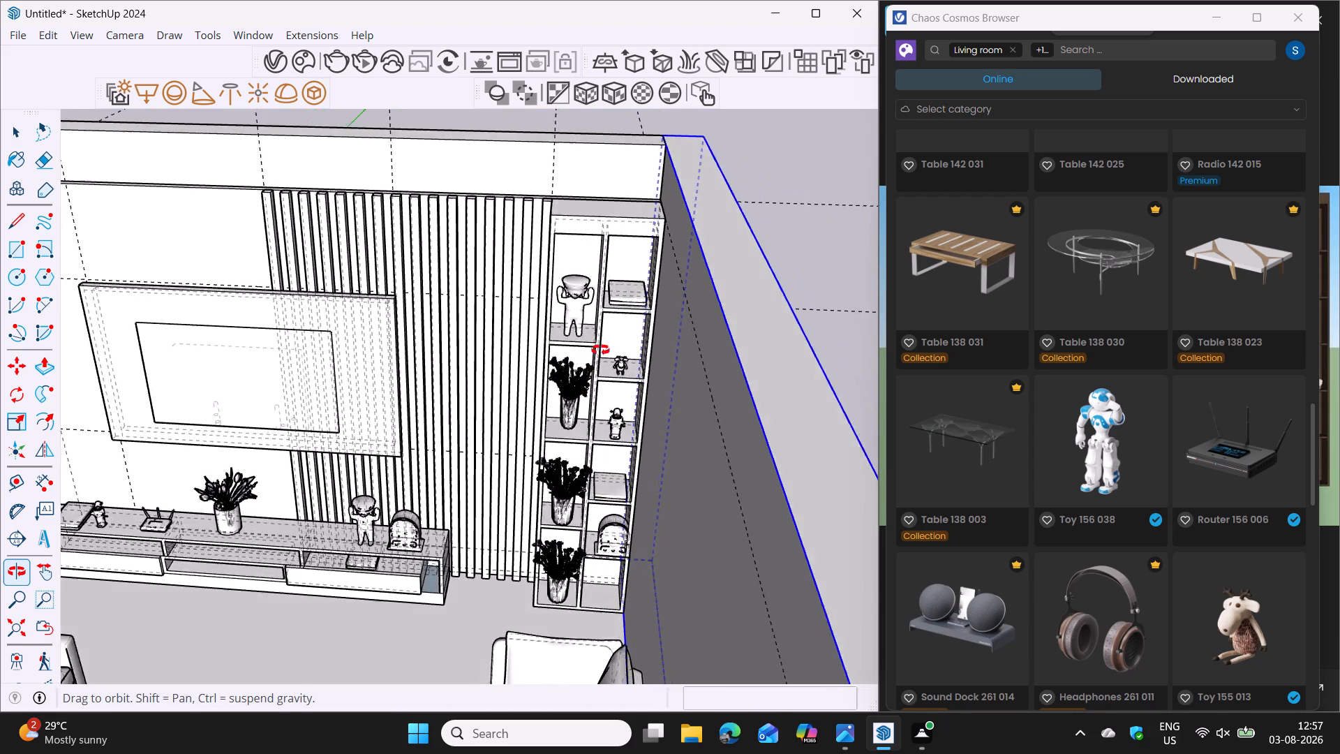
{"action": "middle_click_drag", "start_coordinate": [600, 350], "coordinate": [597, 263]}
{"action": "scroll", "coordinate": [636, 369], "scroll_direction": "down", "scroll_amount": 3}
{"action": "middle_click_drag", "start_coordinate": [637, 370], "coordinate": [570, 346], "text": "shift"}
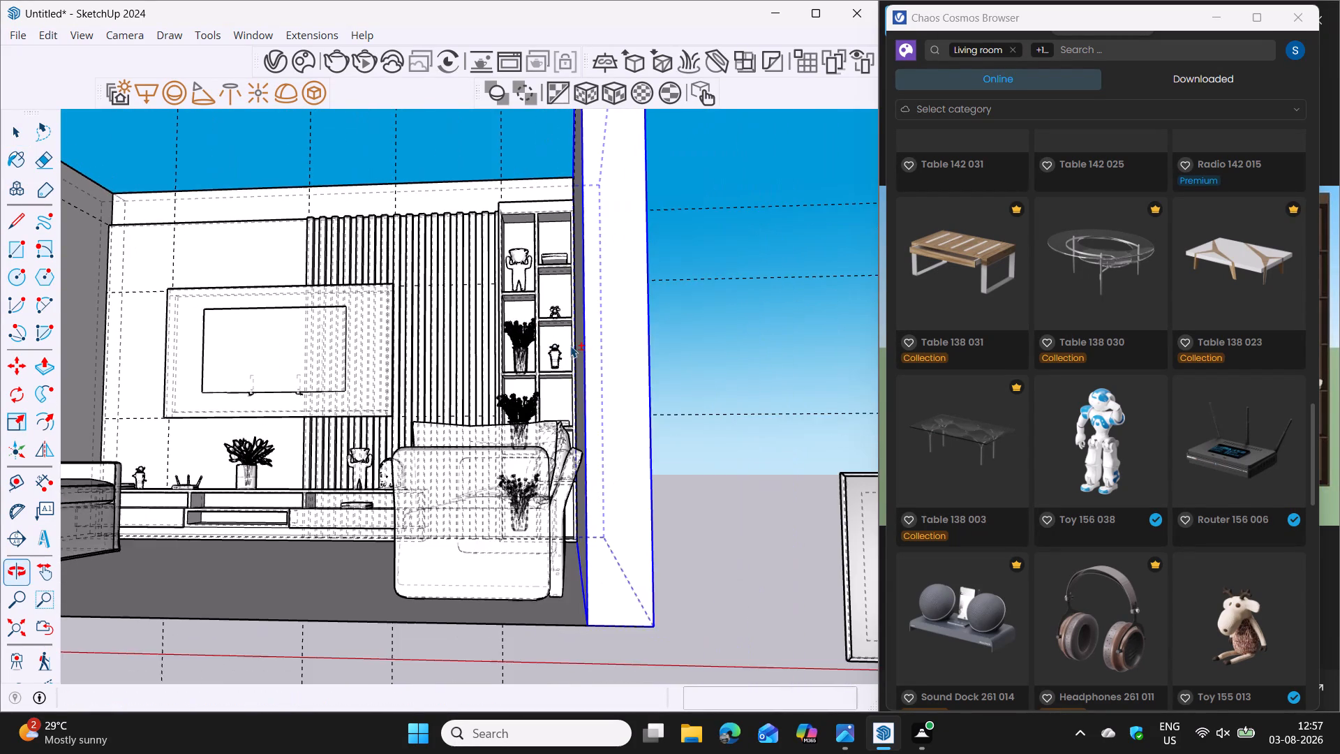
{"action": "middle_click_drag", "start_coordinate": [565, 364], "coordinate": [604, 512]}
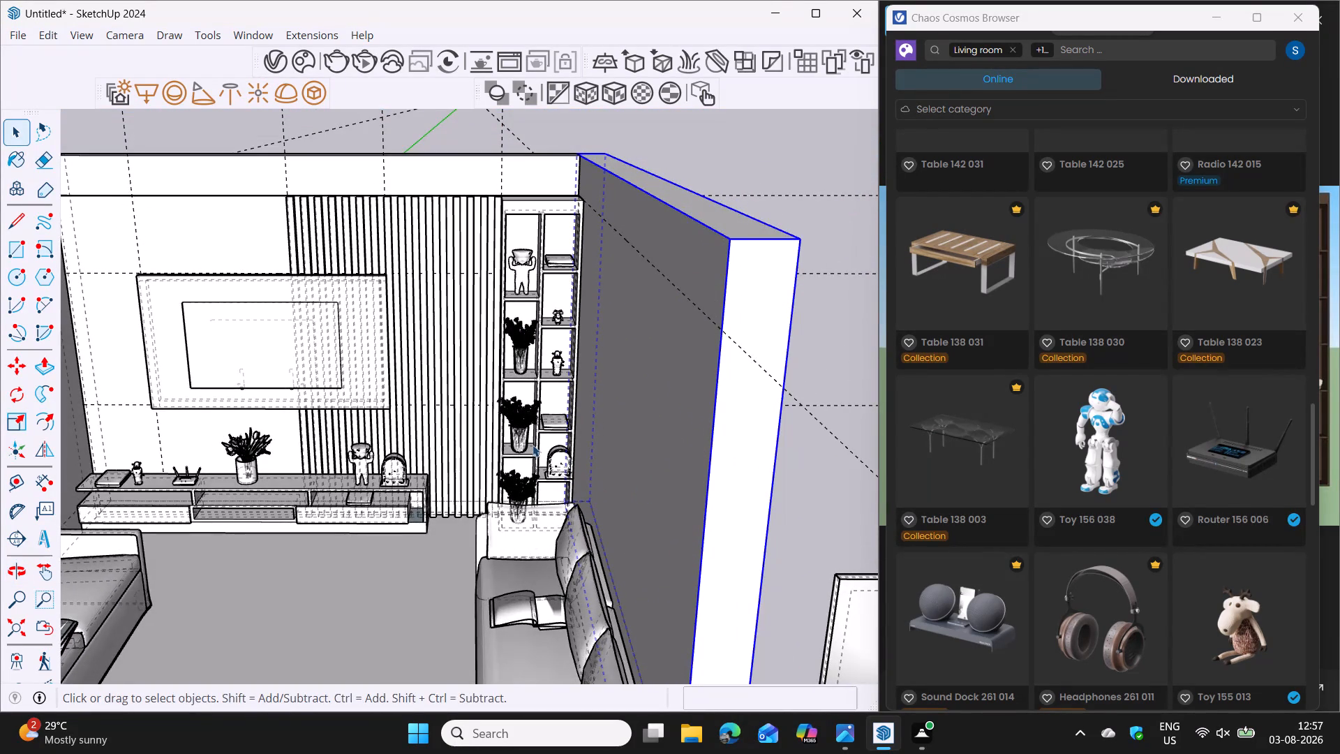
{"action": "scroll", "coordinate": [527, 433], "scroll_direction": "up", "scroll_amount": 14}
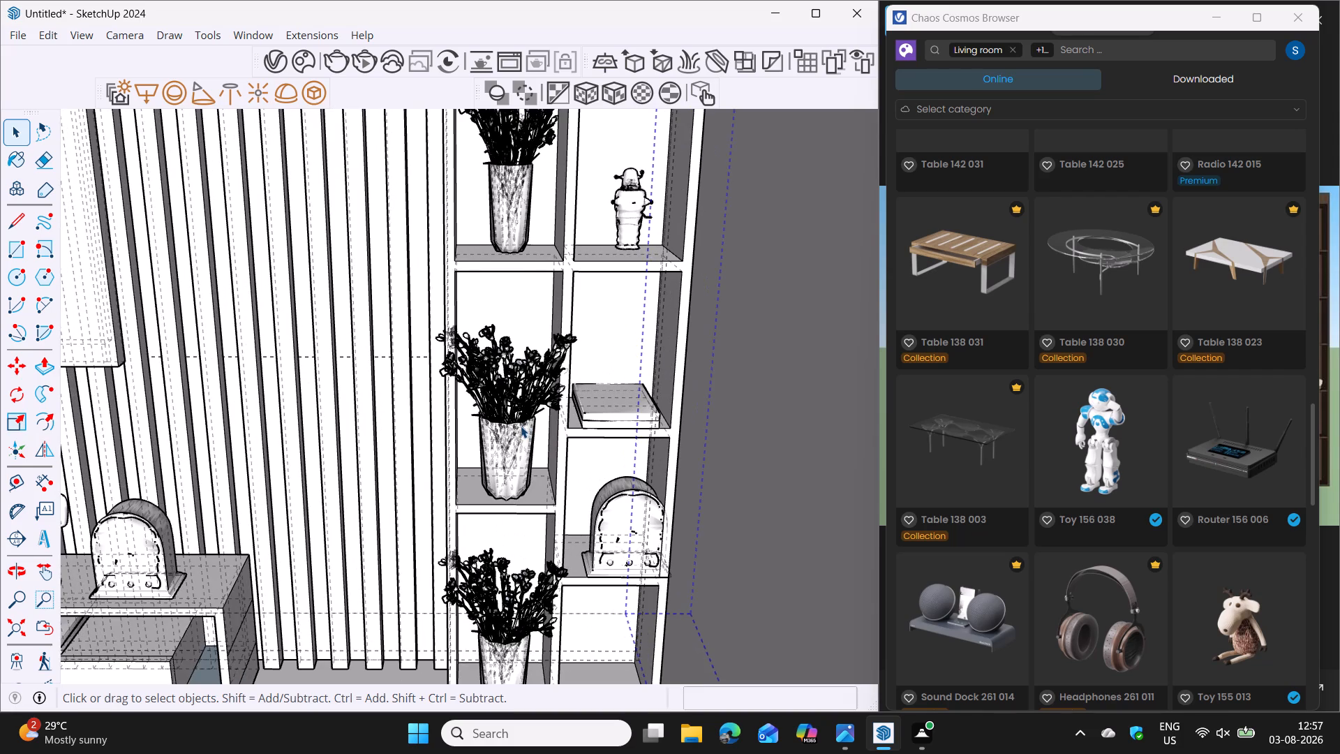
{"action": "left_click", "coordinate": [512, 437]}
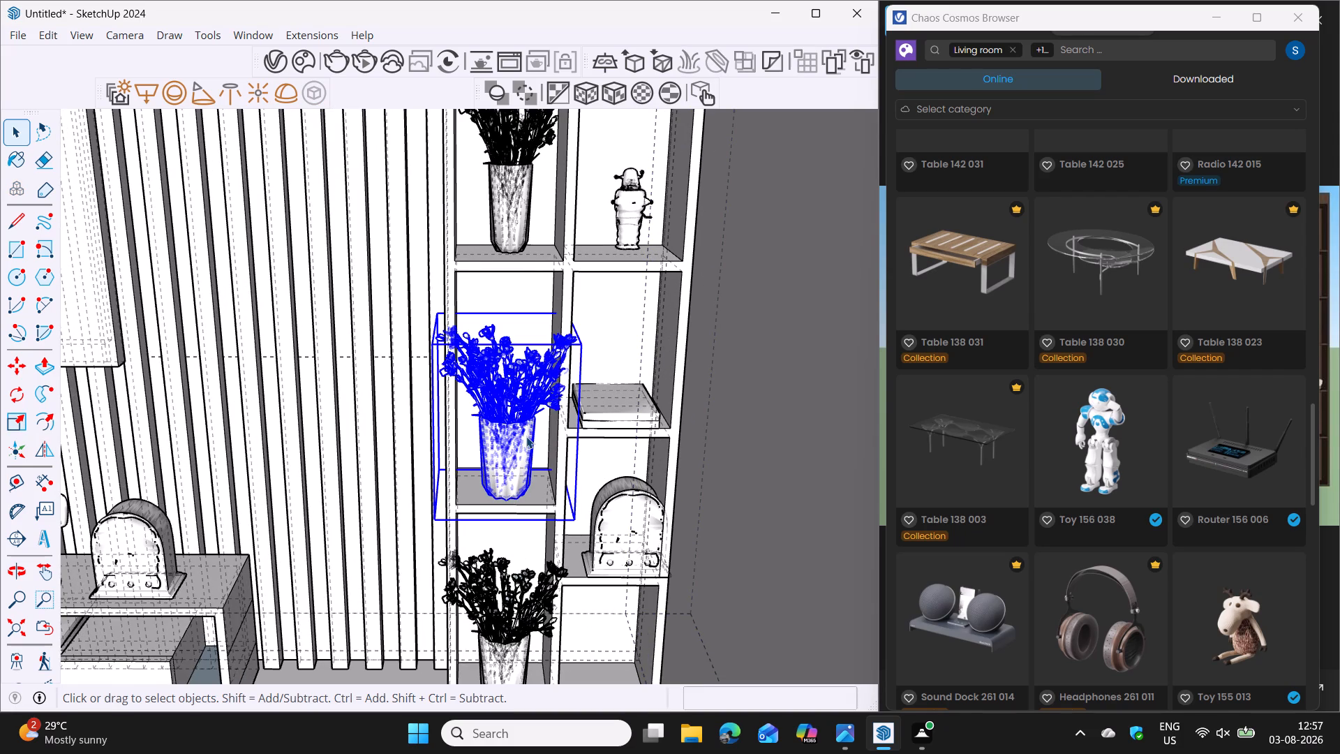
{"action": "key", "text": "space"}
{"action": "key", "text": "s"}
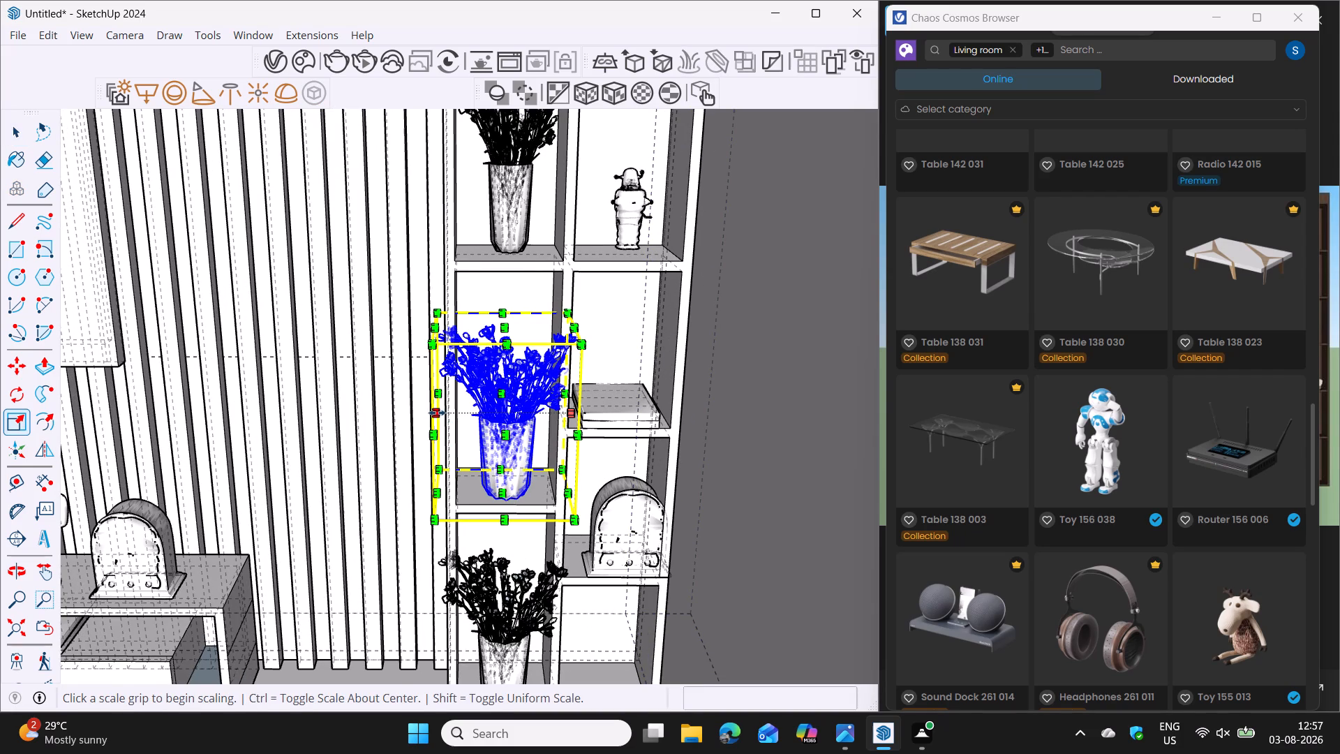
{"action": "left_click", "coordinate": [437, 412]}
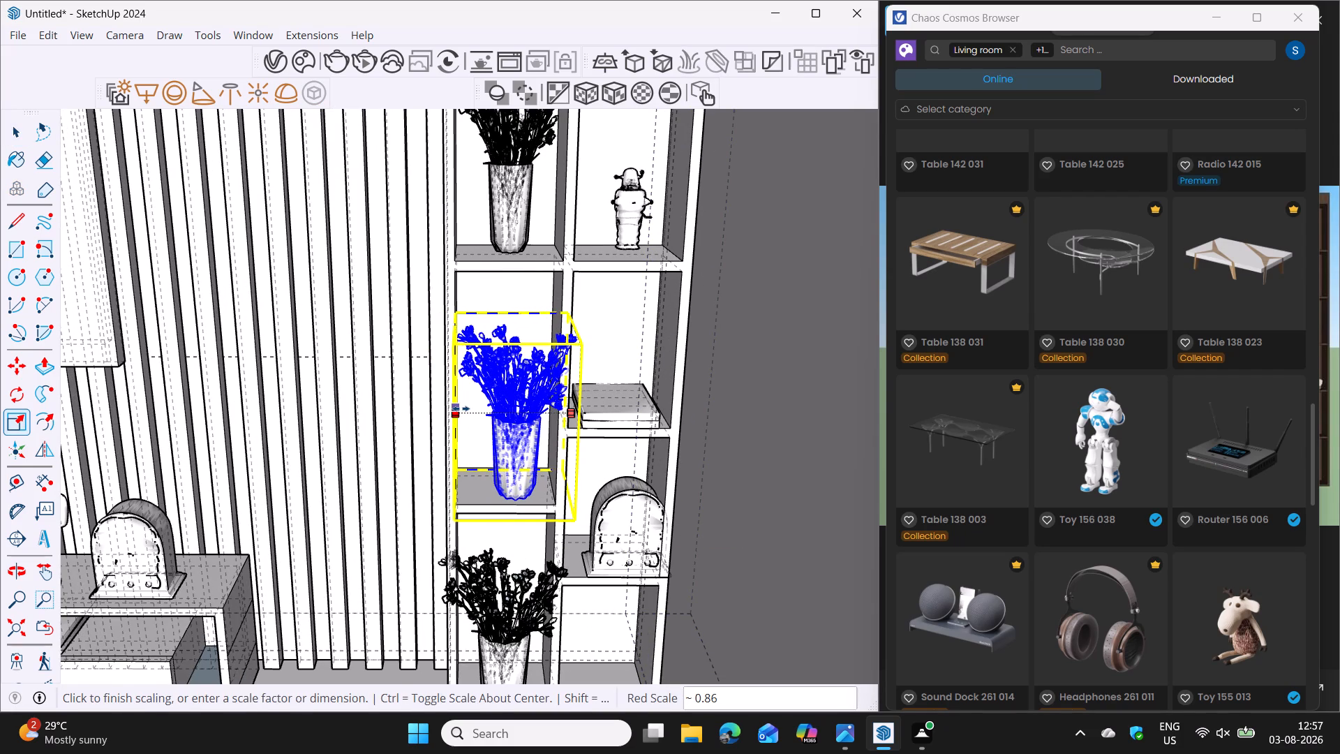
{"action": "left_click", "coordinate": [461, 408]}
Narrow the middle vase from its divider side with red-axis scales of about 0.98 and 0.91, fitting it within its compartment.
{"action": "left_click", "coordinate": [571, 414]}
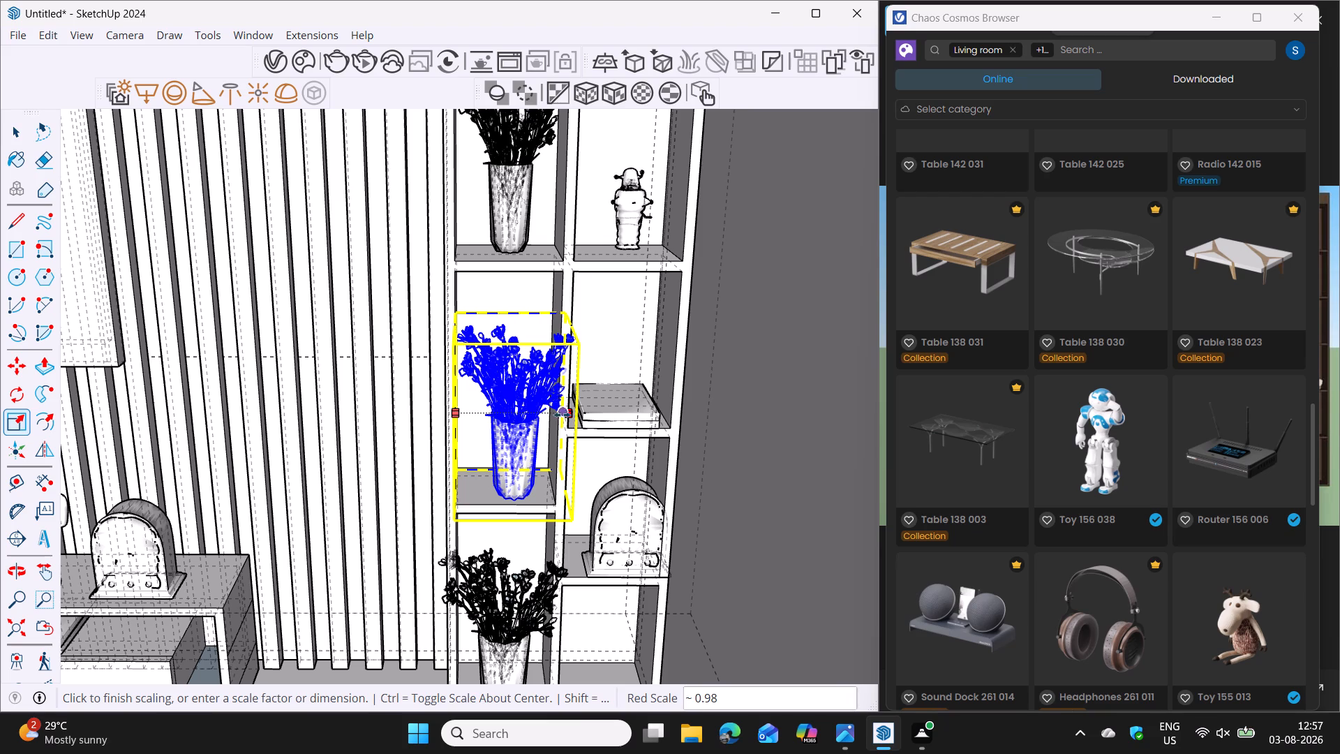
{"action": "left_click", "coordinate": [552, 415]}
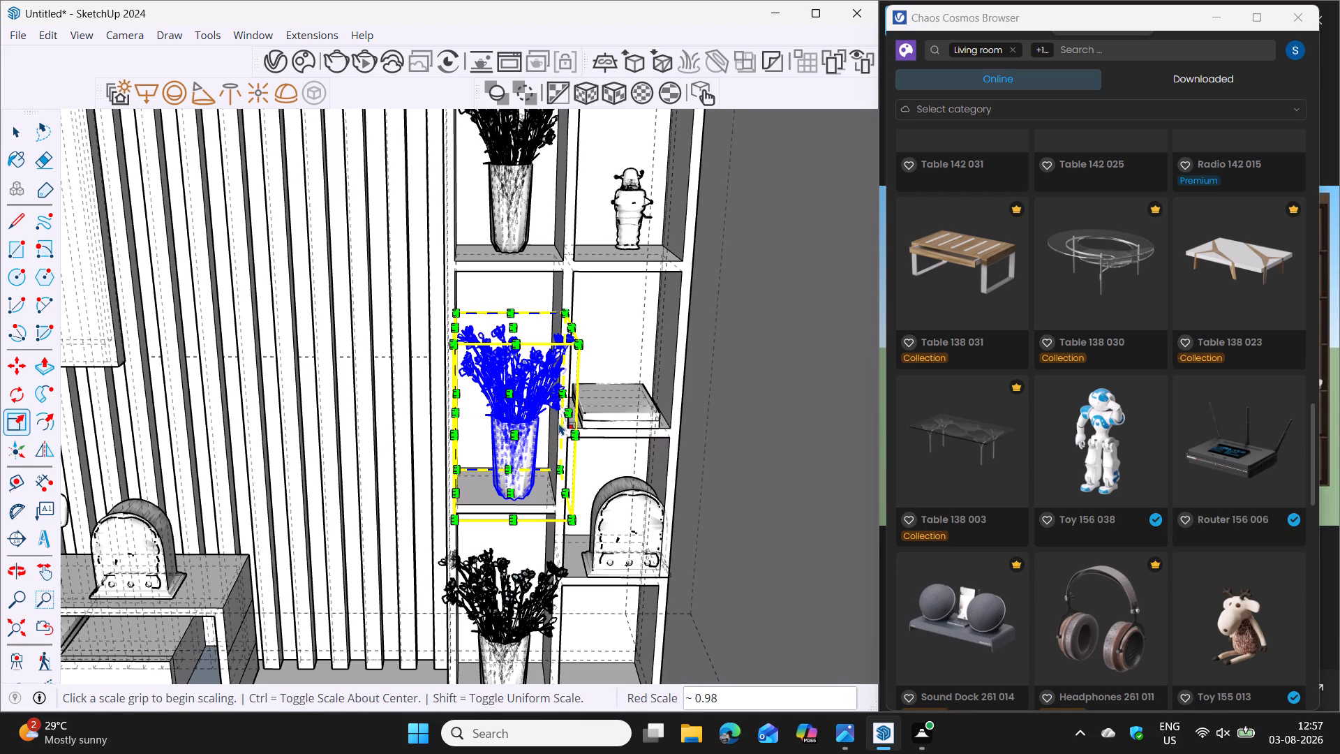
{"action": "middle_click_drag", "start_coordinate": [556, 423], "coordinate": [539, 421]}
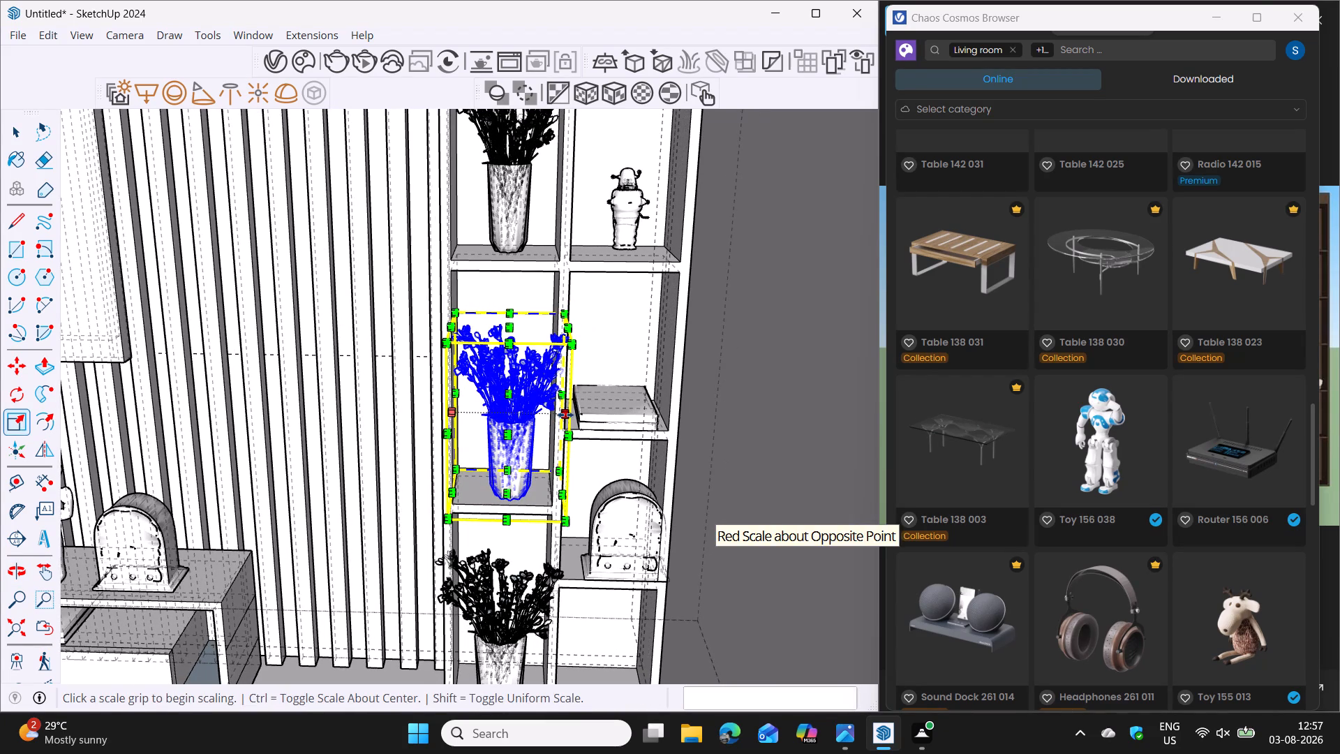
{"action": "left_click", "coordinate": [565, 415]}
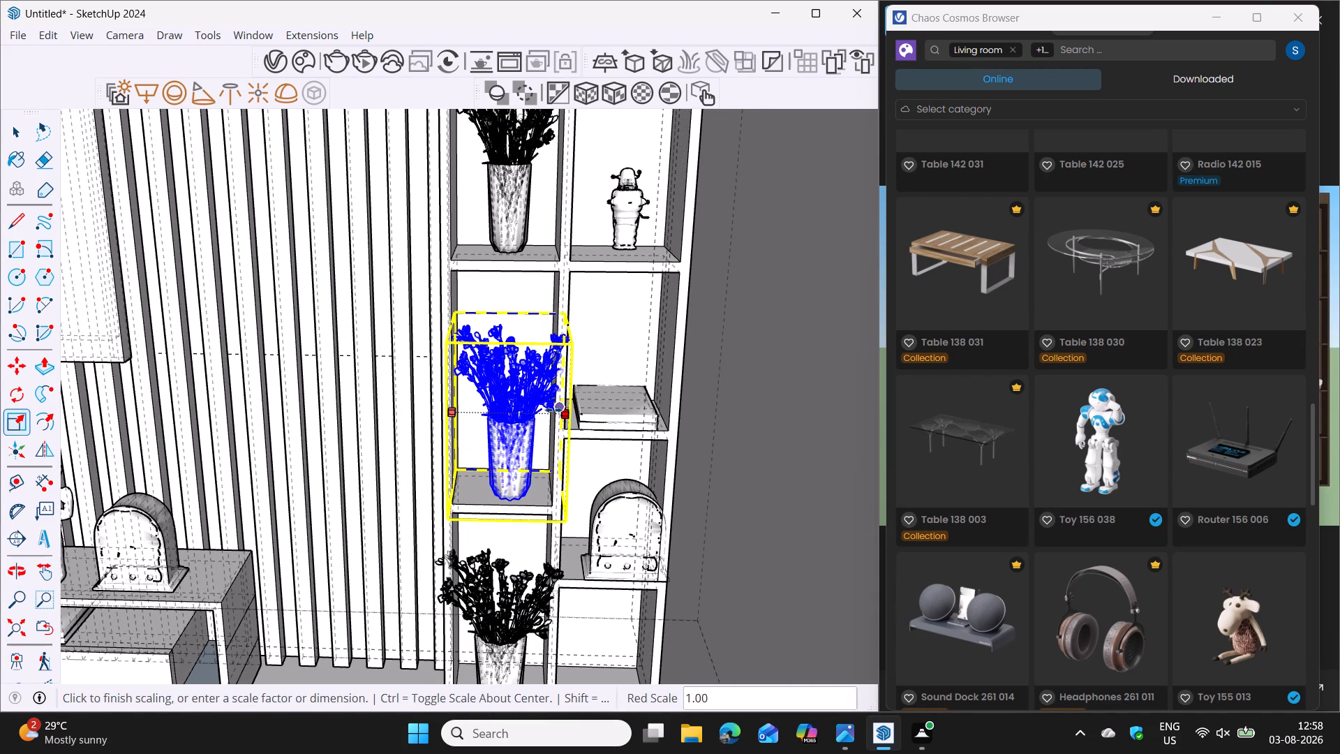
{"action": "scroll", "coordinate": [547, 406], "scroll_direction": "up", "scroll_amount": 5}
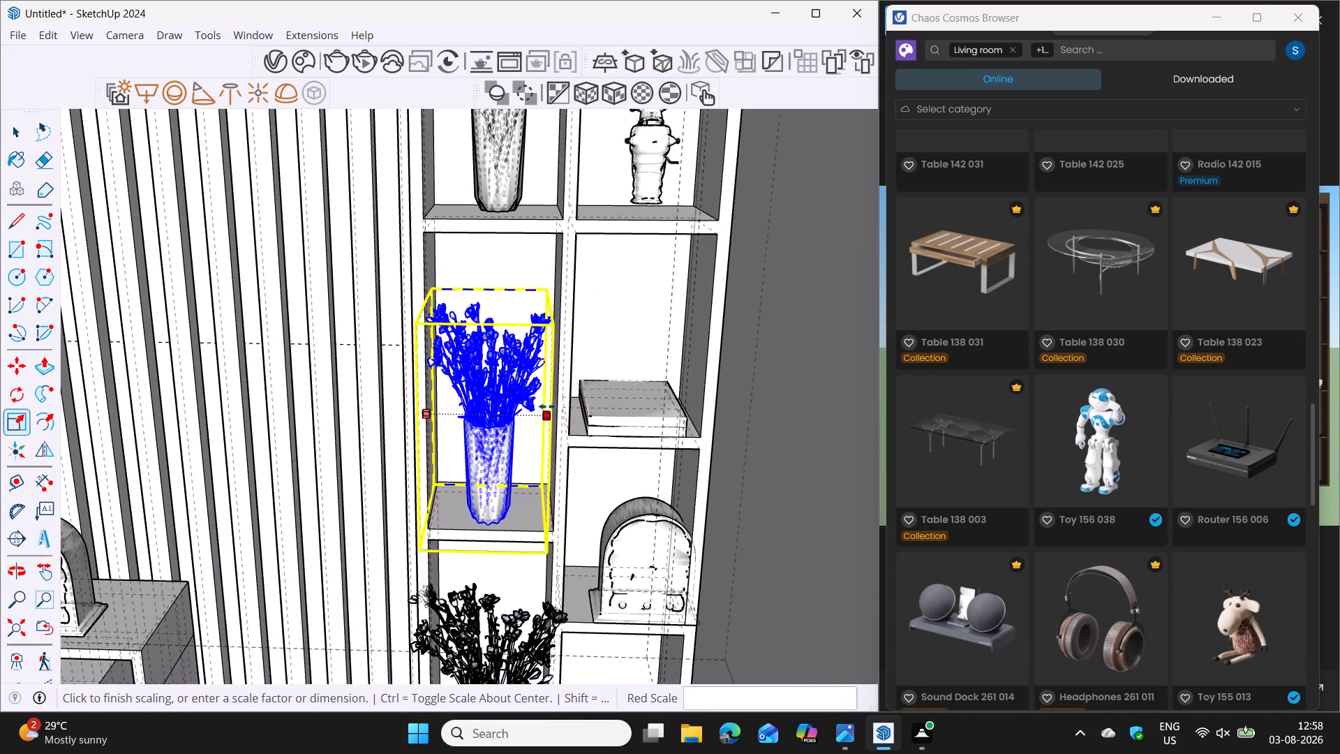
{"action": "scroll", "coordinate": [547, 406], "scroll_direction": "up", "scroll_amount": 1}
{"action": "middle_click_drag", "start_coordinate": [547, 406], "coordinate": [531, 405]}
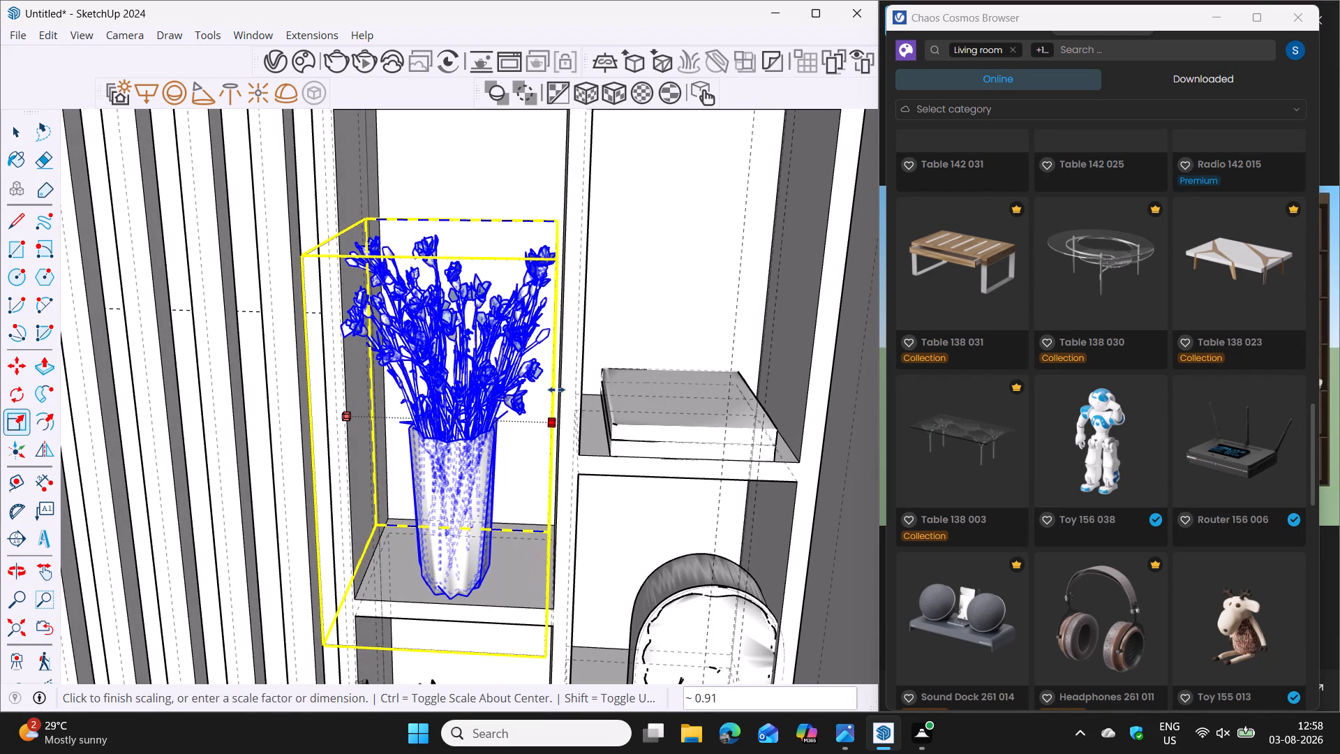
{"action": "left_click", "coordinate": [557, 389]}
{"action": "scroll", "coordinate": [533, 443], "scroll_direction": "down", "scroll_amount": 4}
{"action": "middle_click_drag", "start_coordinate": [506, 469], "coordinate": [505, 441]}
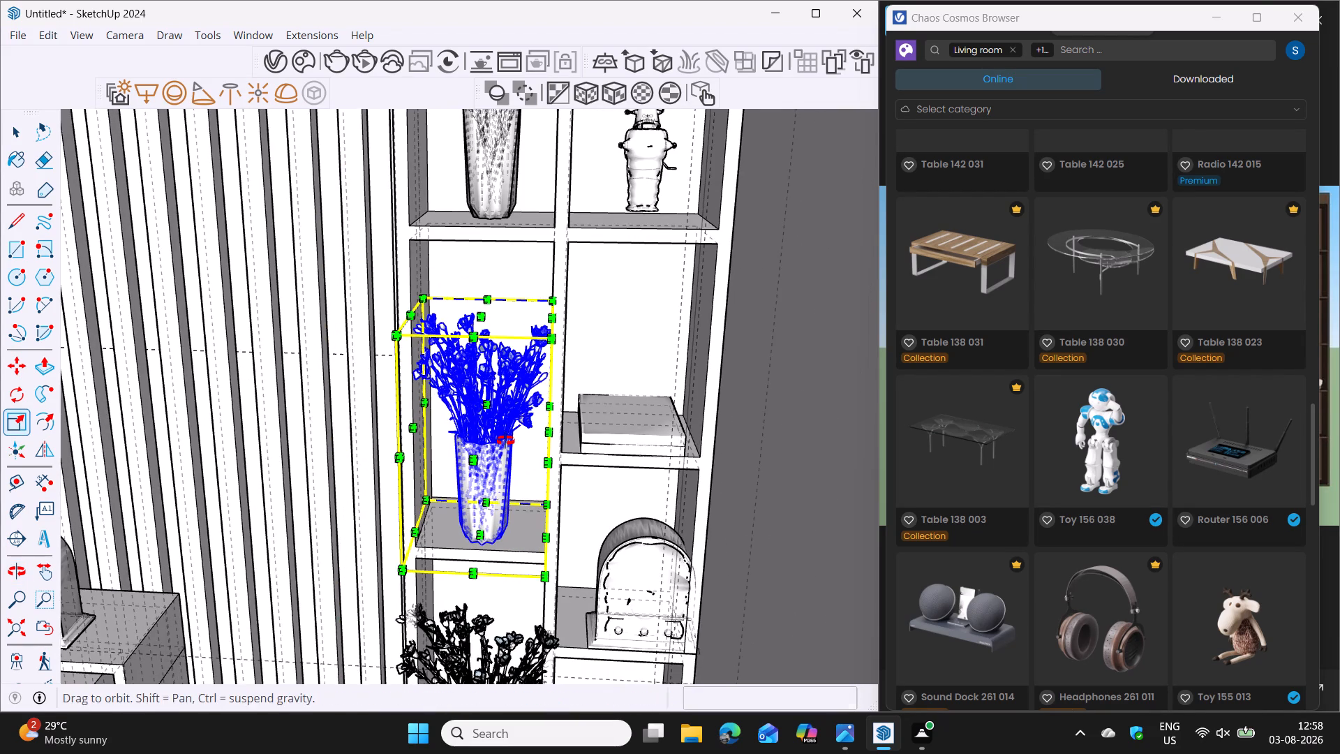
{"action": "middle_click_drag", "start_coordinate": [505, 441], "coordinate": [506, 428]}
{"action": "key", "text": "space"}
Move the middle flower vase about 6" back into its compartment along the green axis.
{"action": "scroll", "coordinate": [495, 453], "scroll_direction": "down", "scroll_amount": 1}
{"action": "middle_click_drag", "start_coordinate": [494, 485], "coordinate": [505, 550]}
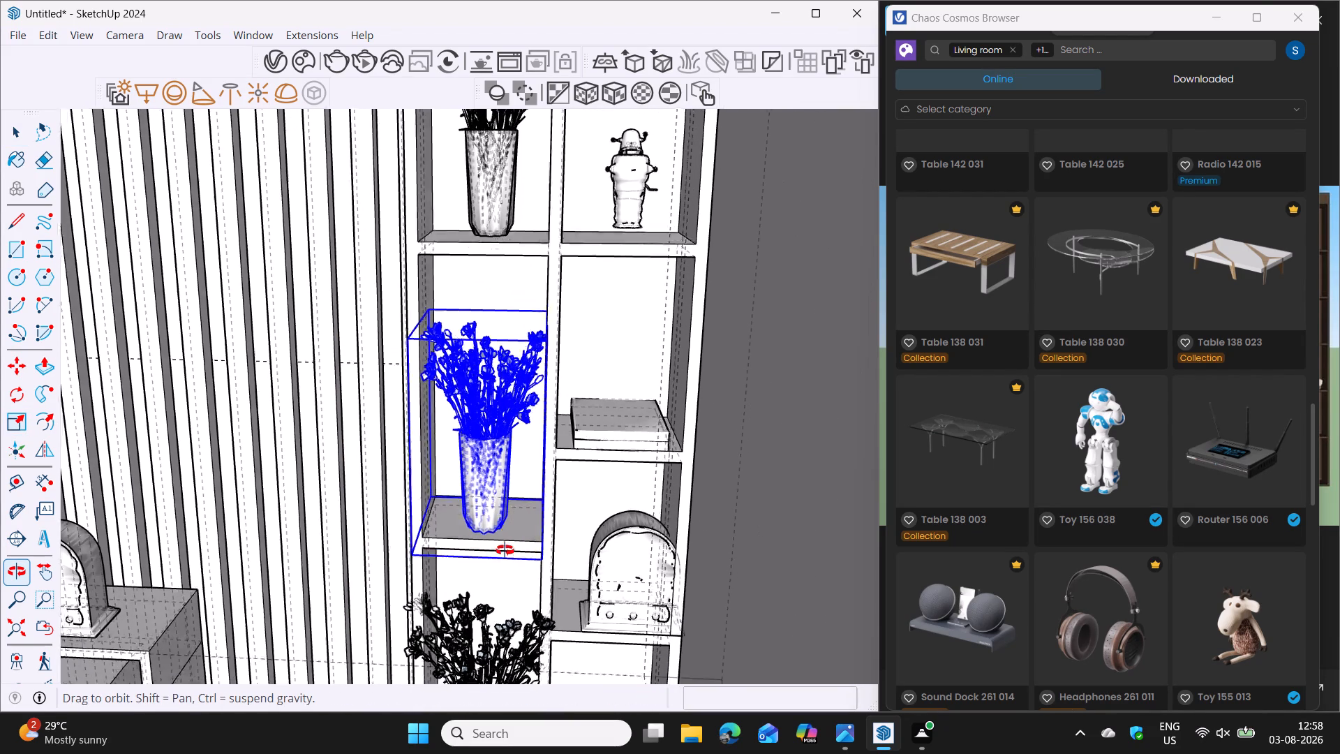
{"action": "middle_click_drag", "start_coordinate": [505, 550], "coordinate": [488, 572]}
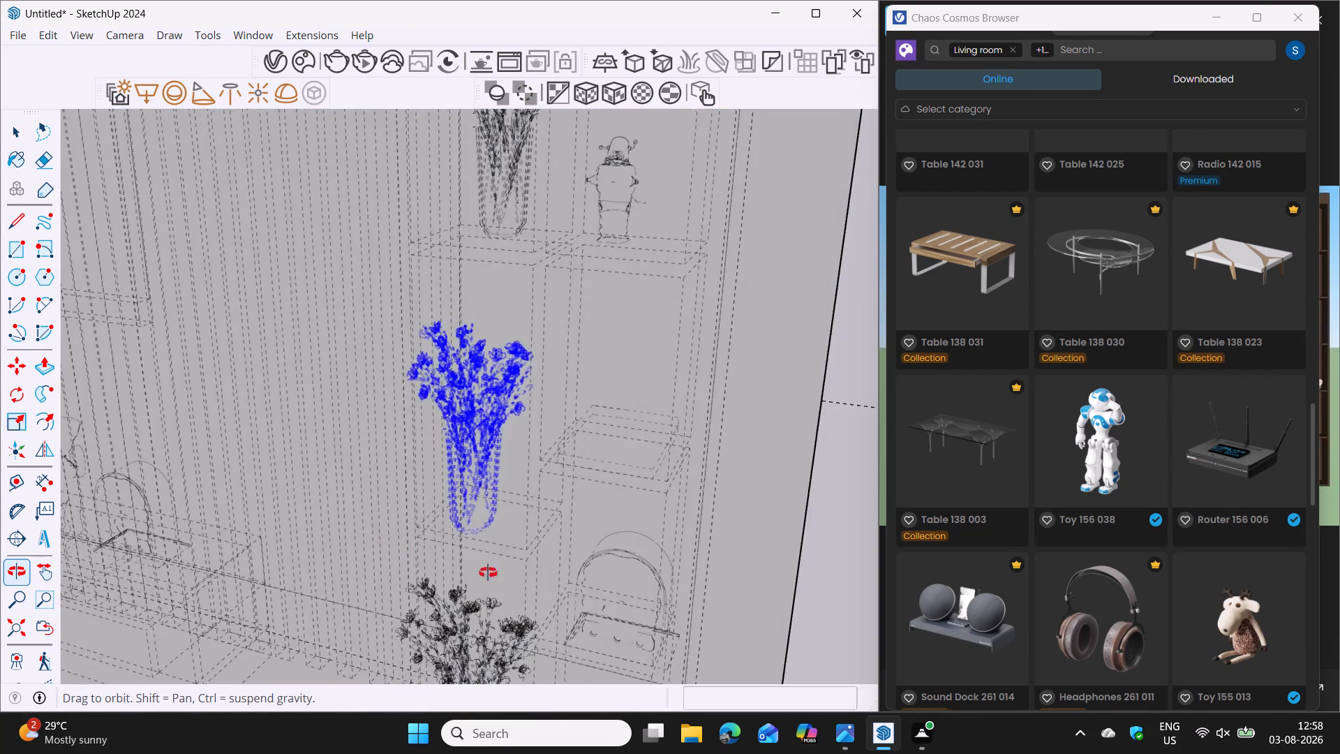
{"action": "middle_click_drag", "start_coordinate": [488, 572], "coordinate": [677, 584]}
{"action": "middle_click_drag", "start_coordinate": [481, 564], "coordinate": [569, 548]}
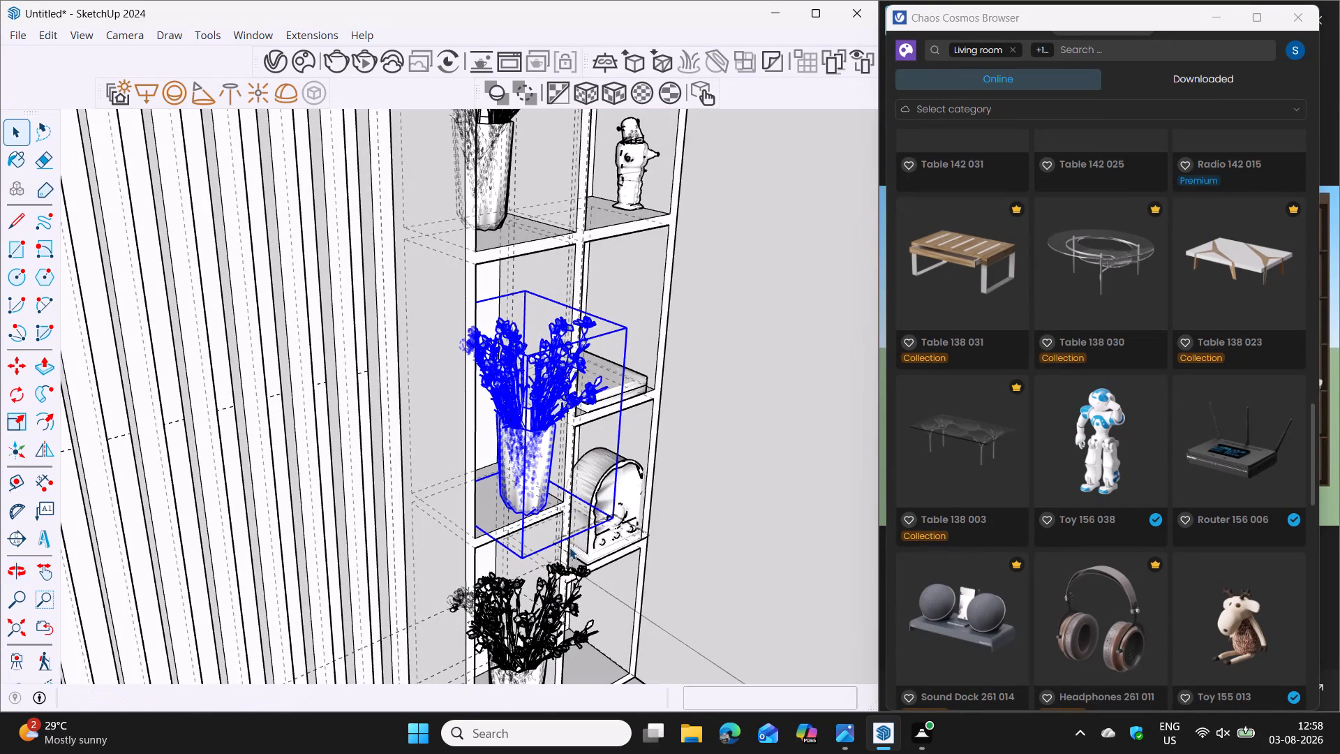
{"action": "key", "text": "m"}
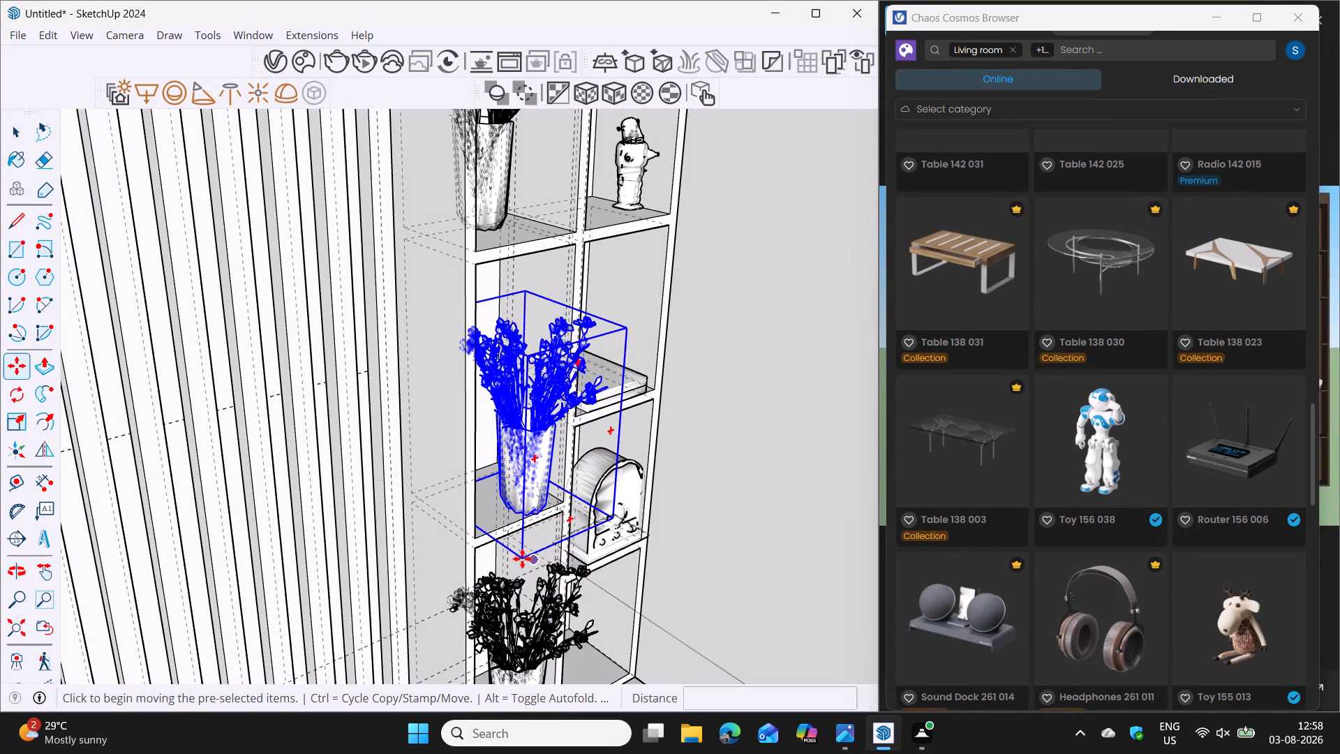
{"action": "left_click", "coordinate": [519, 559]}
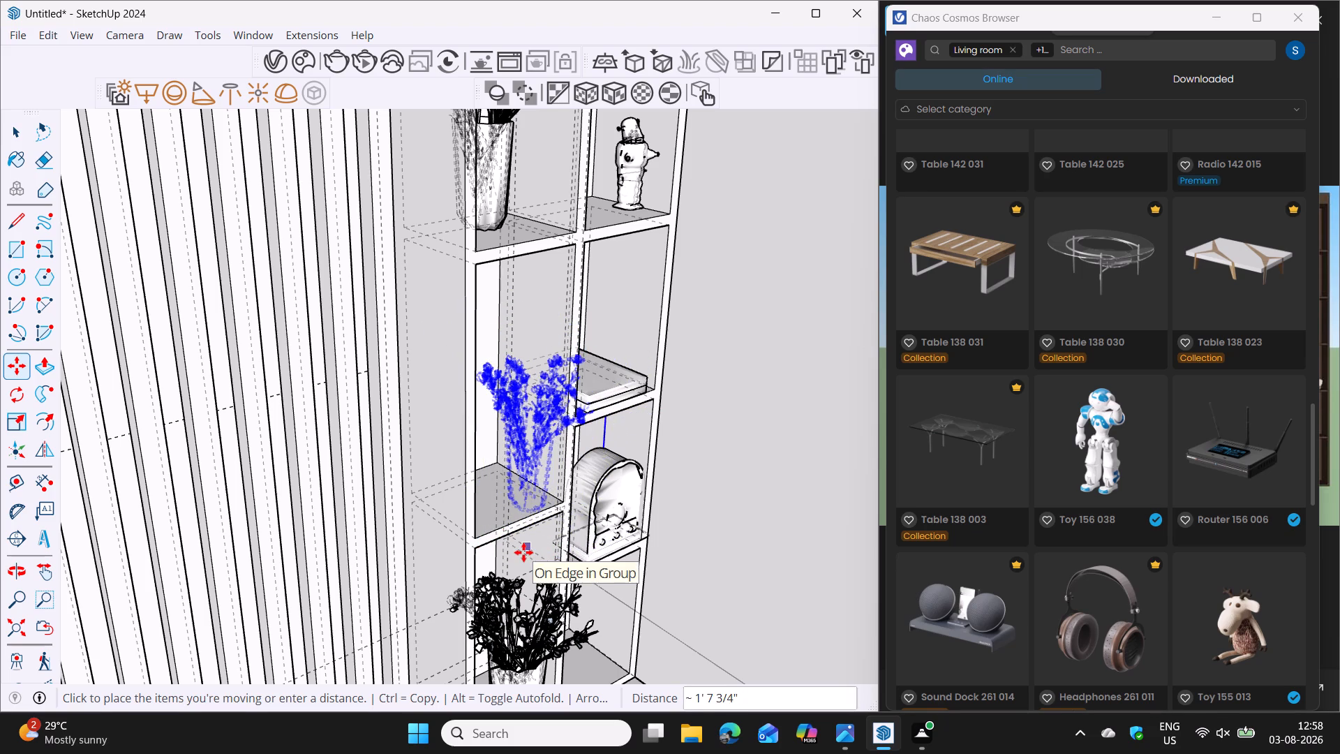
{"action": "key", "text": "Right"}
{"action": "key", "text": "Left"}
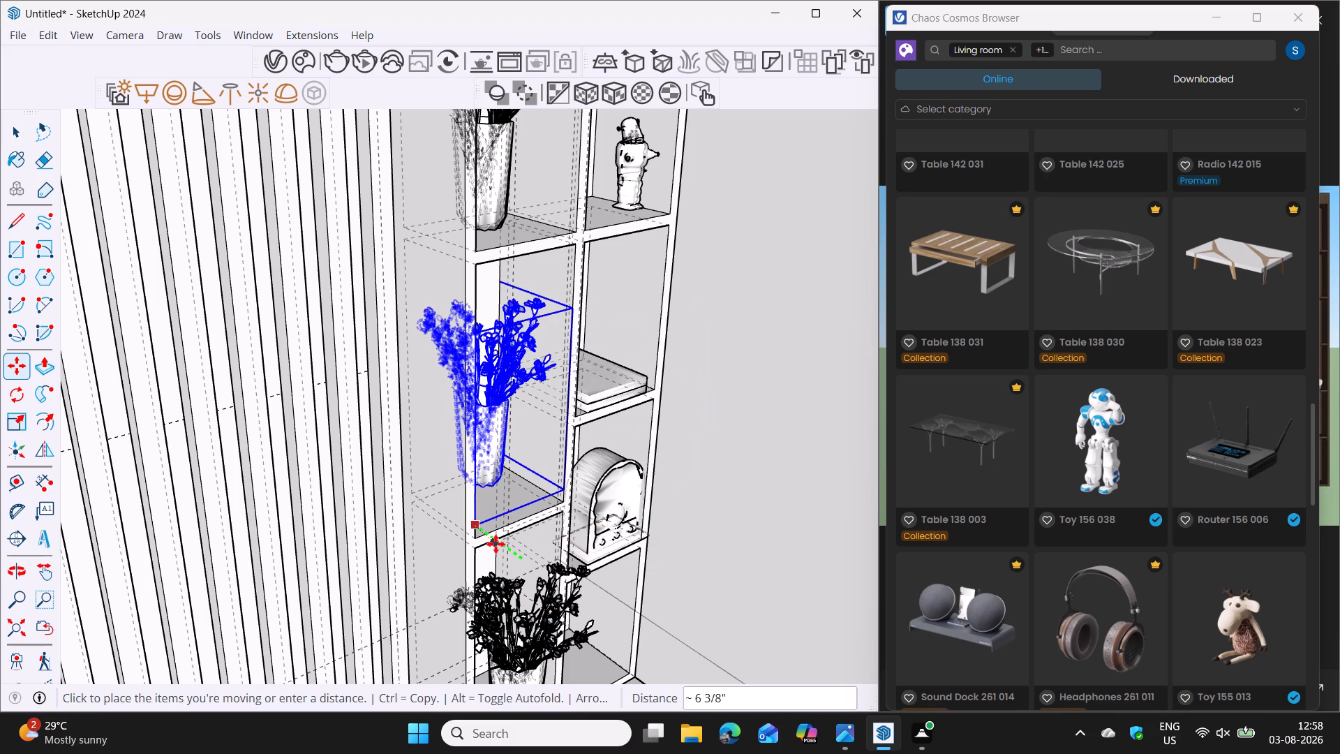
{"action": "left_click", "coordinate": [558, 584]}
Lower the middle flower vase about 1 3/8" onto its compartment floor in the shelving unit's left column.
{"action": "middle_click_drag", "start_coordinate": [562, 576], "coordinate": [542, 582]}
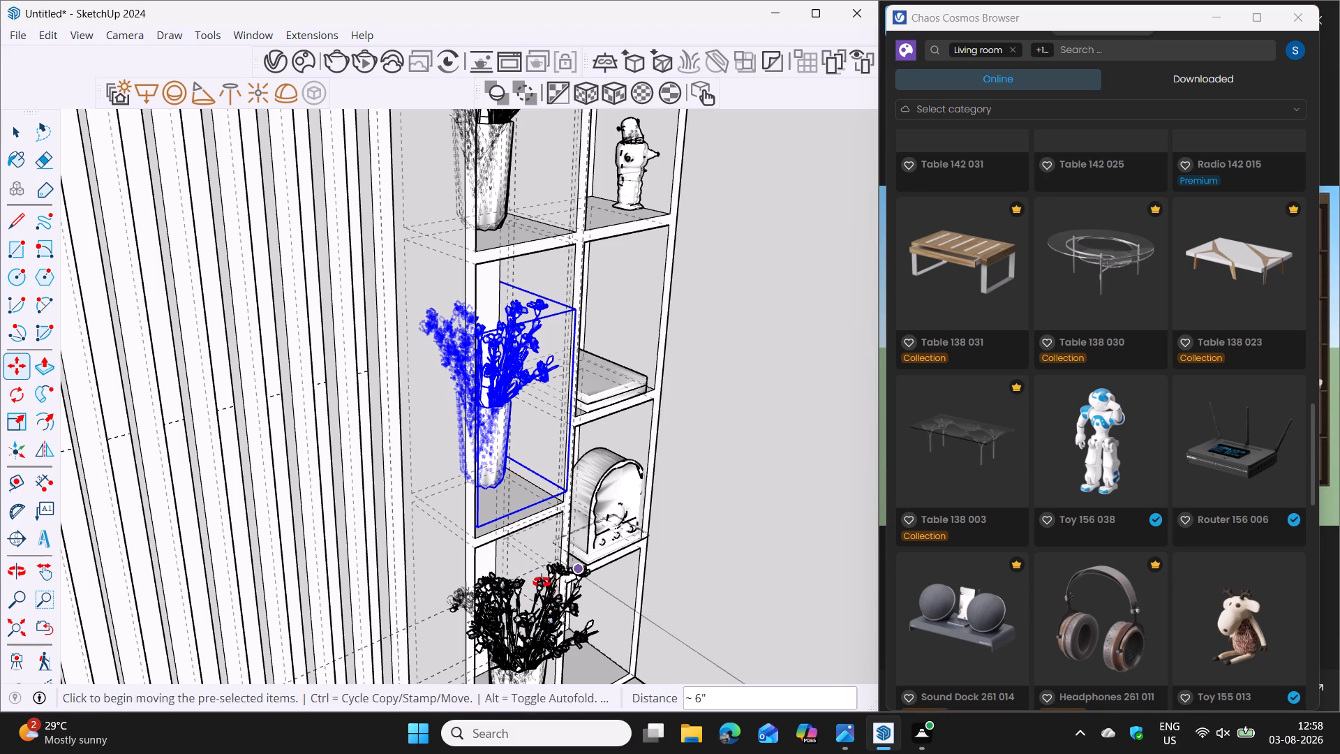
{"action": "middle_click_drag", "start_coordinate": [542, 582], "coordinate": [411, 615]}
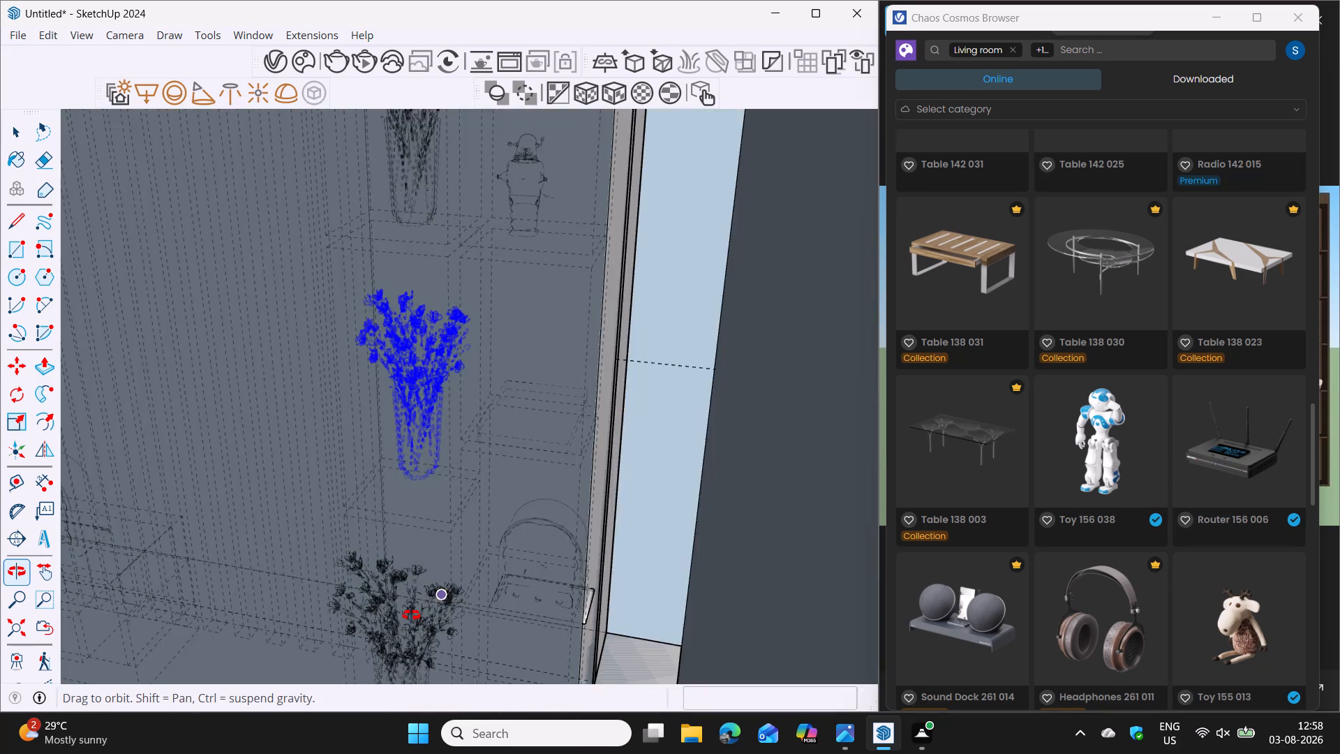
{"action": "middle_click_drag", "start_coordinate": [411, 615], "coordinate": [461, 413]}
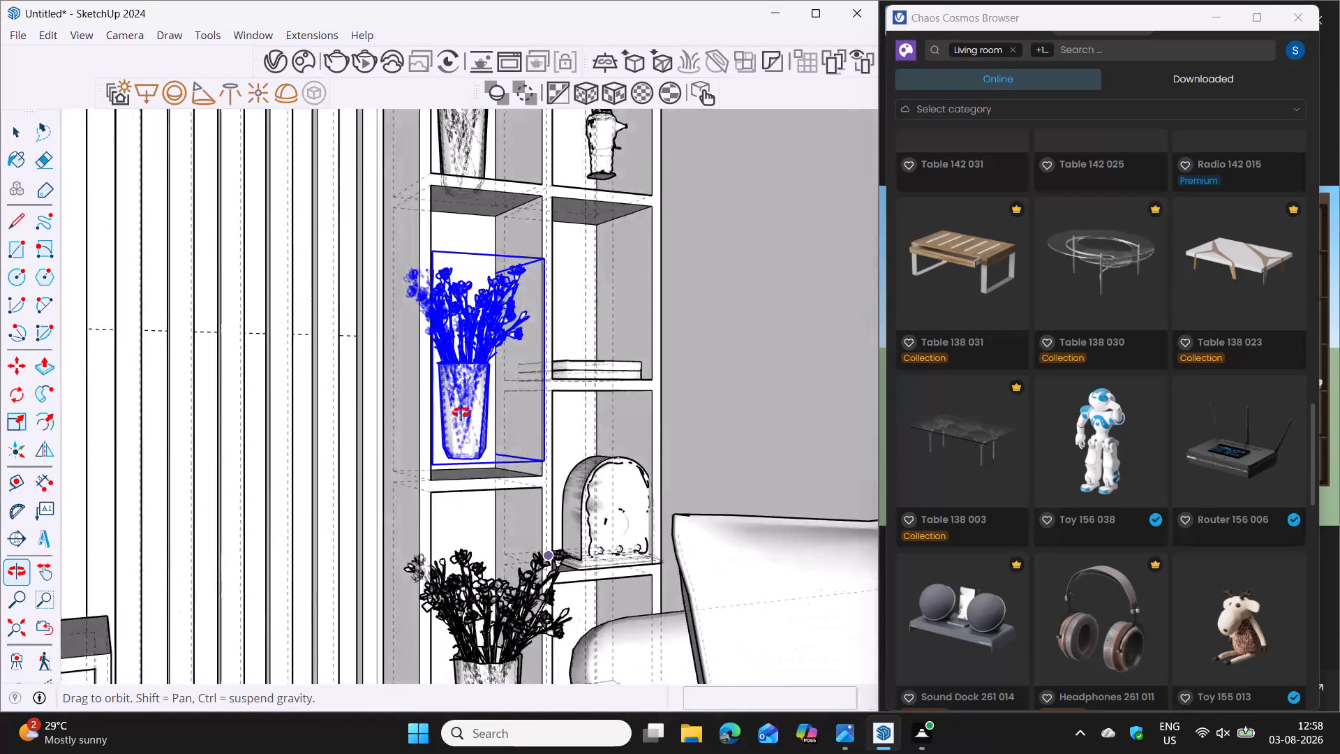
{"action": "middle_click_drag", "start_coordinate": [461, 413], "coordinate": [406, 464]}
{"action": "scroll", "coordinate": [406, 464], "scroll_direction": "up", "scroll_amount": 1}
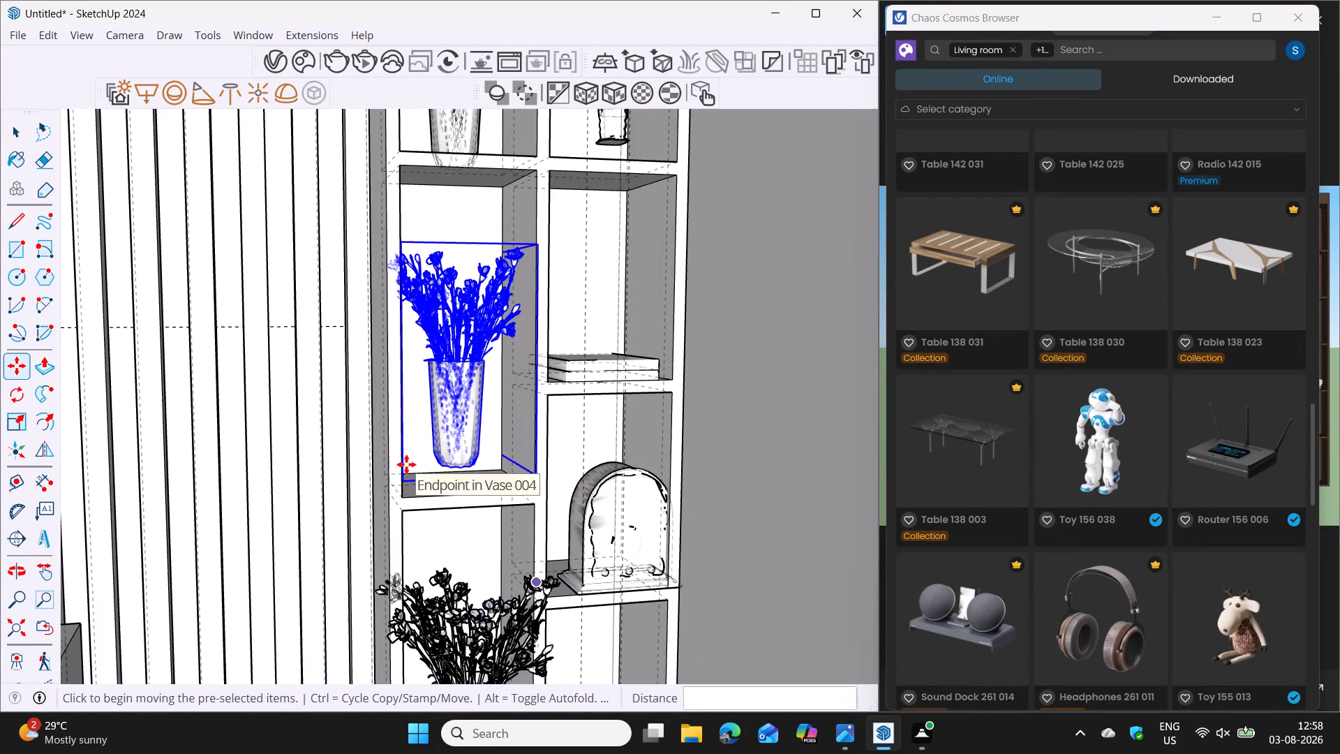
{"action": "key", "text": "m"}
{"action": "left_click", "coordinate": [406, 482]}
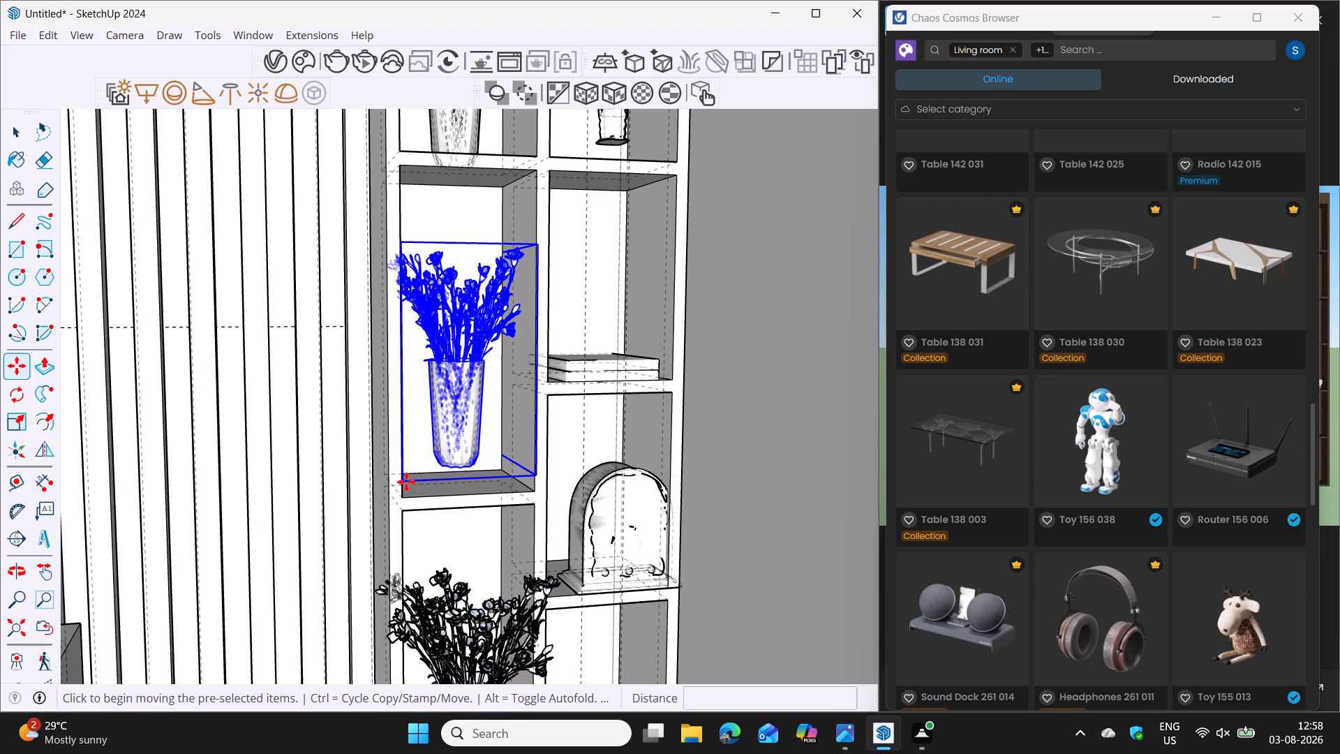
{"action": "left_click", "coordinate": [405, 500]}
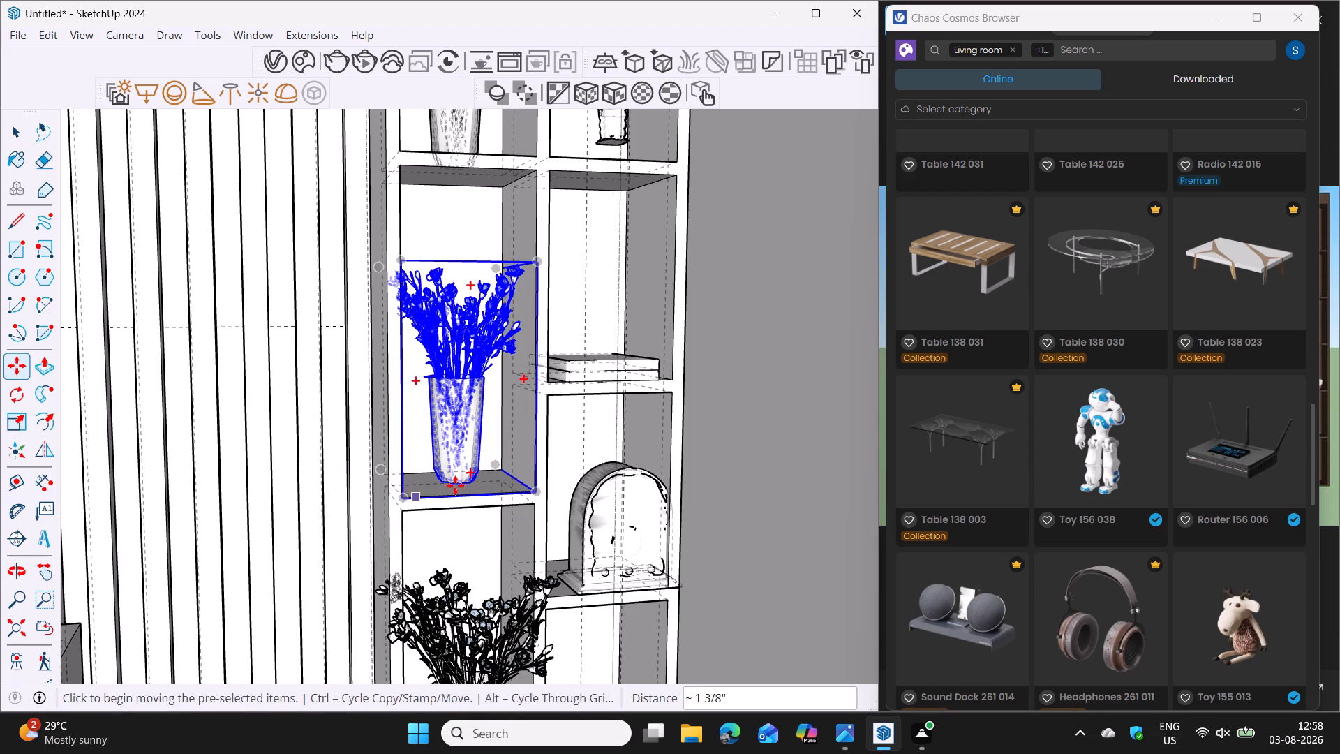
Move the same vase about 2 9/16" toward the compartment's open front along the green axis.
{"action": "middle_click_drag", "start_coordinate": [468, 487], "coordinate": [390, 583]}
{"action": "scroll", "coordinate": [464, 522], "scroll_direction": "down", "scroll_amount": 2}
{"action": "scroll", "coordinate": [477, 496], "scroll_direction": "up", "scroll_amount": 2}
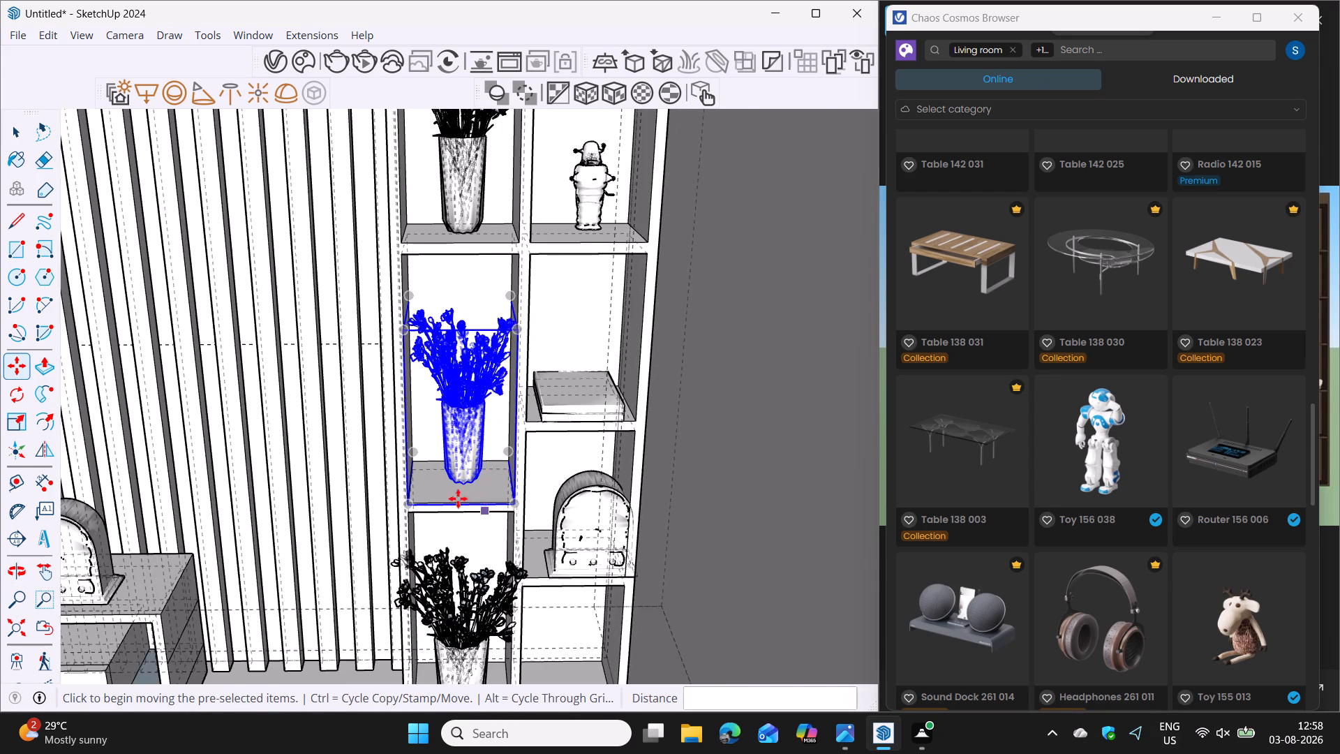
{"action": "scroll", "coordinate": [458, 498], "scroll_direction": "up", "scroll_amount": 6}
{"action": "left_click", "coordinate": [380, 506]}
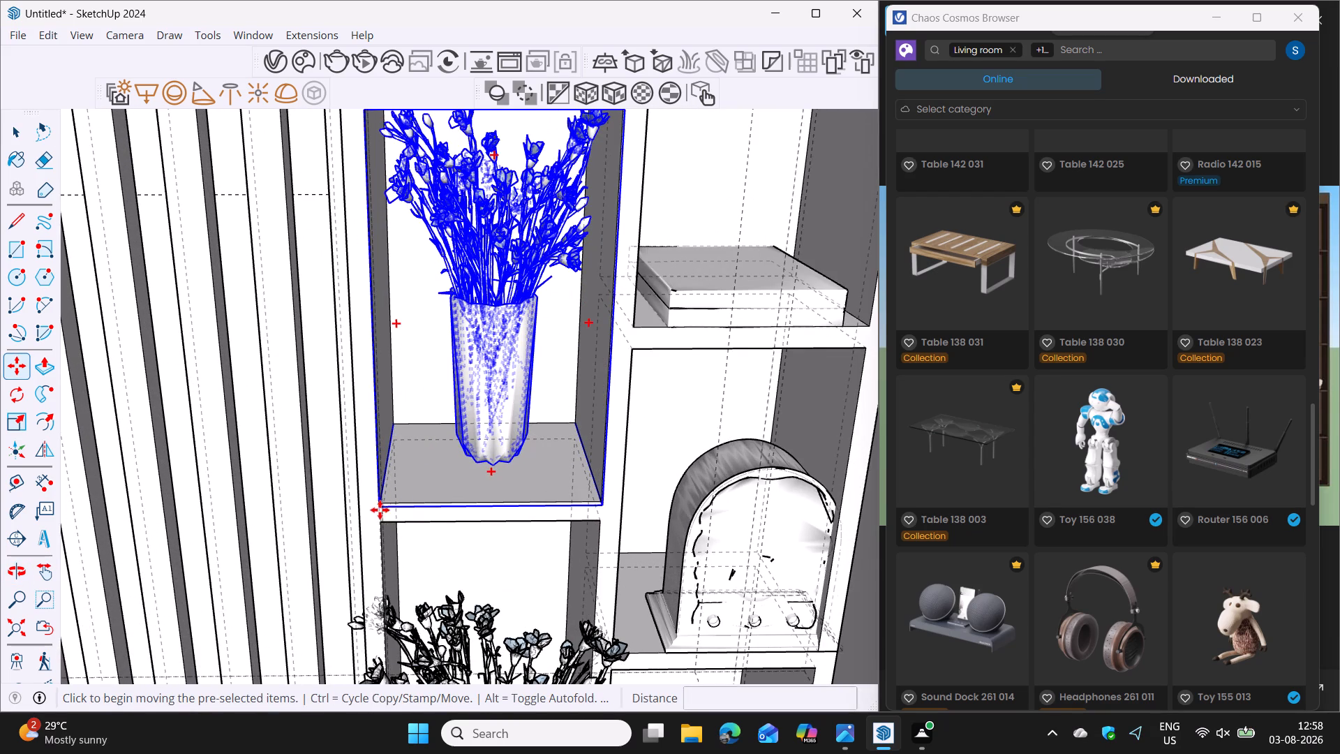
{"action": "key", "text": "Right"}
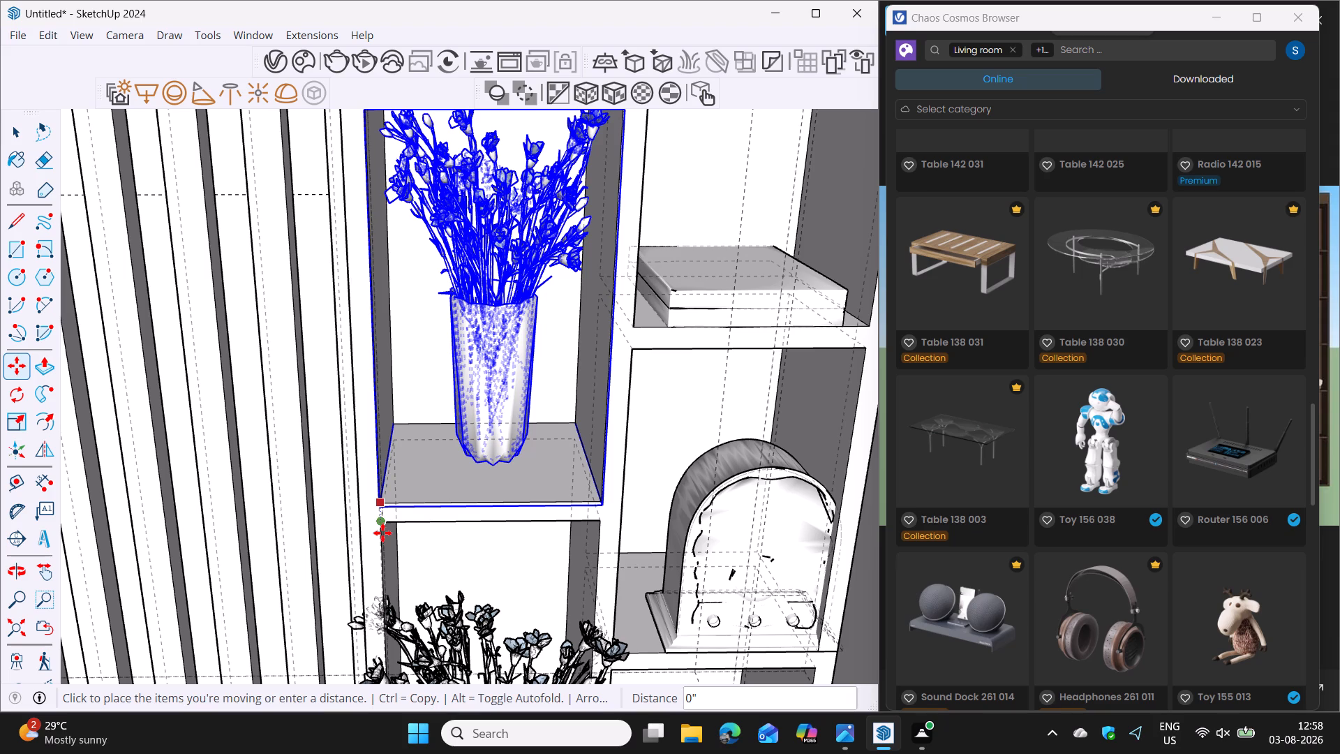
{"action": "key", "text": "Left"}
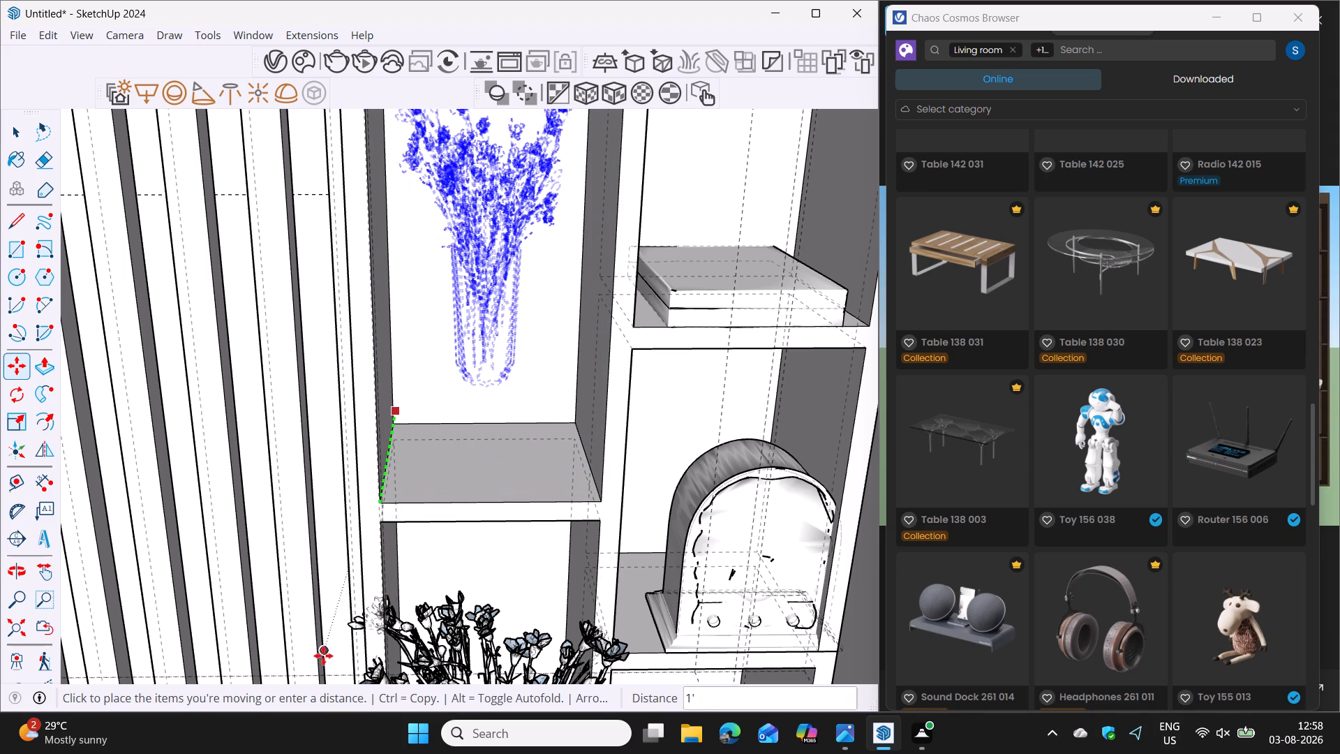
{"action": "middle_click_drag", "start_coordinate": [398, 607], "coordinate": [740, 589]}
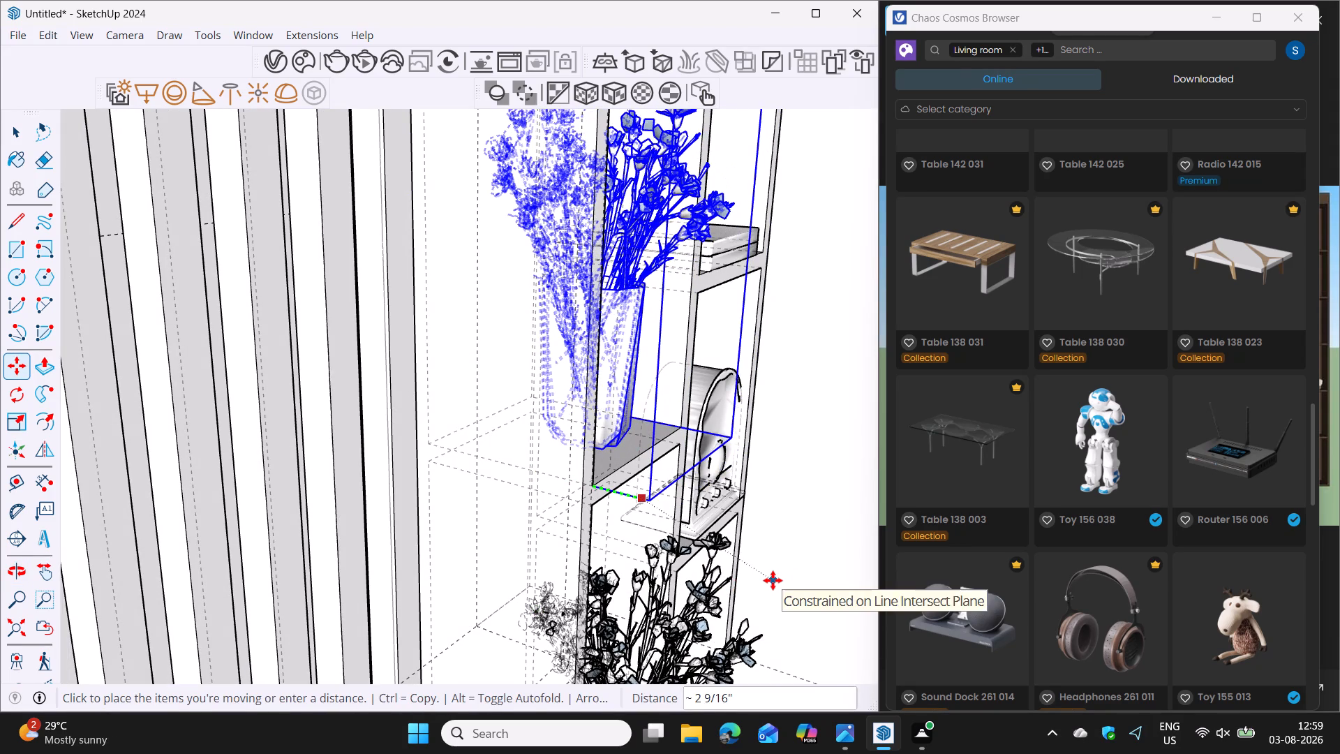
{"action": "left_click", "coordinate": [773, 580]}
{"action": "middle_click_drag", "start_coordinate": [576, 549], "coordinate": [437, 568]}
{"action": "key", "text": "space"}
Lower the bottom flower vase in the shelving unit's left column by 2" toward its compartment floor.
{"action": "scroll", "coordinate": [565, 554], "scroll_direction": "down", "scroll_amount": 2}
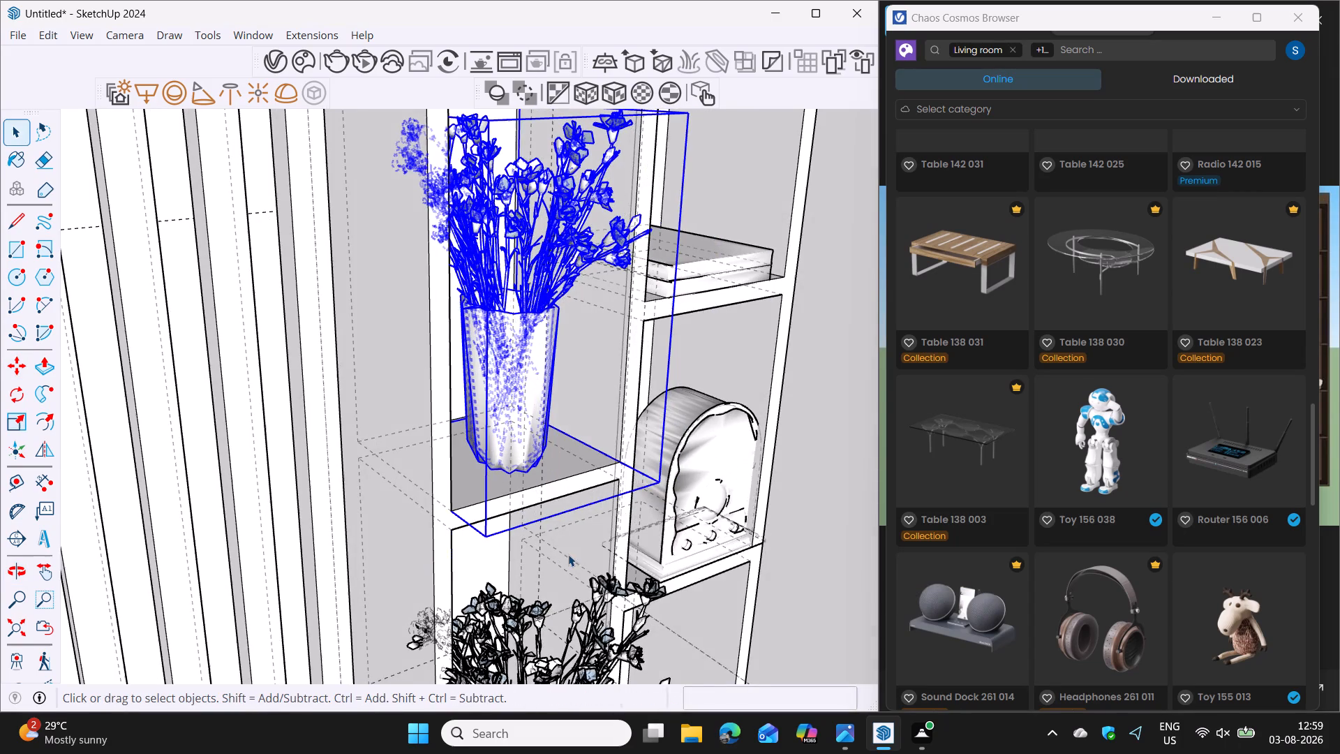
{"action": "scroll", "coordinate": [568, 554], "scroll_direction": "down", "scroll_amount": 3}
{"action": "middle_click_drag", "start_coordinate": [583, 553], "coordinate": [505, 508]}
{"action": "scroll", "coordinate": [528, 528], "scroll_direction": "down", "scroll_amount": 4}
{"action": "middle_click_drag", "start_coordinate": [559, 554], "coordinate": [518, 445], "text": "shift"}
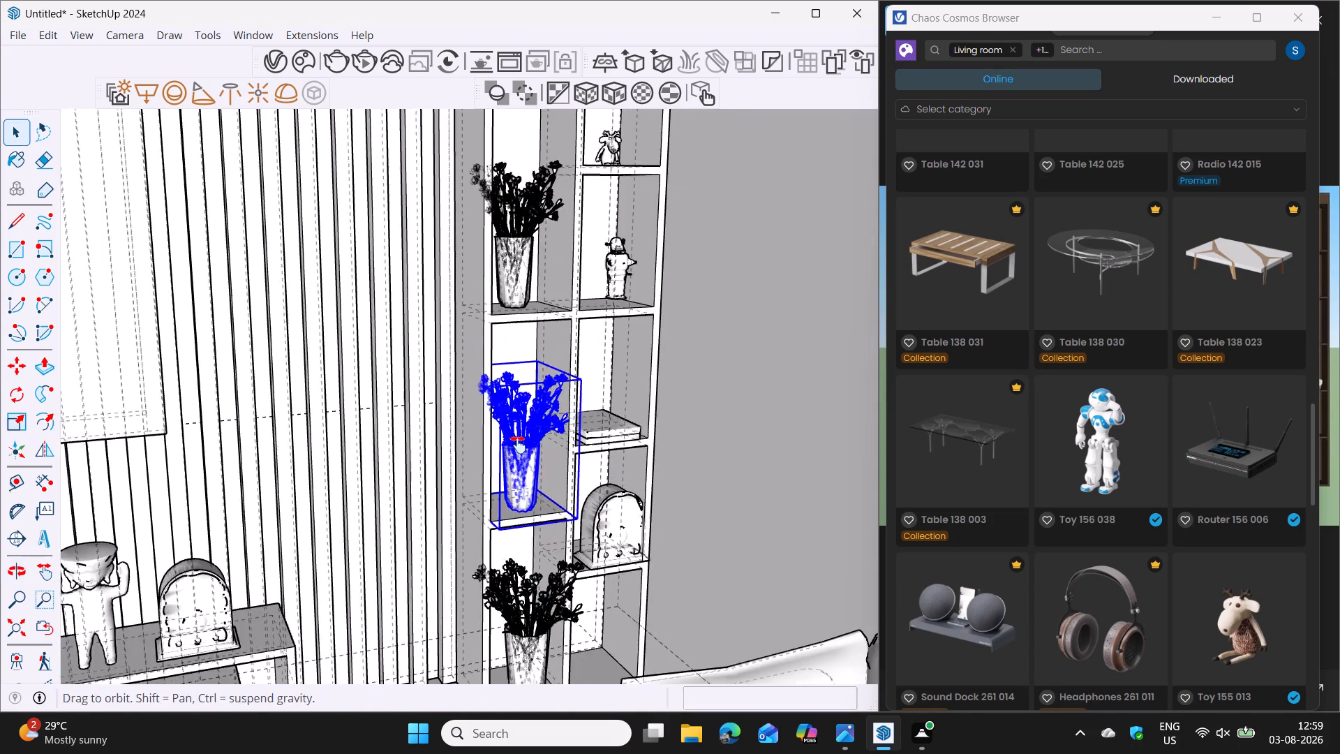
{"action": "middle_click_drag", "start_coordinate": [518, 445], "coordinate": [513, 430], "text": "shift"}
{"action": "scroll", "coordinate": [513, 430], "scroll_direction": "up", "scroll_amount": 1, "text": "shift"}
{"action": "middle_click_drag", "start_coordinate": [513, 481], "coordinate": [500, 515]}
{"action": "left_click", "coordinate": [484, 517]}
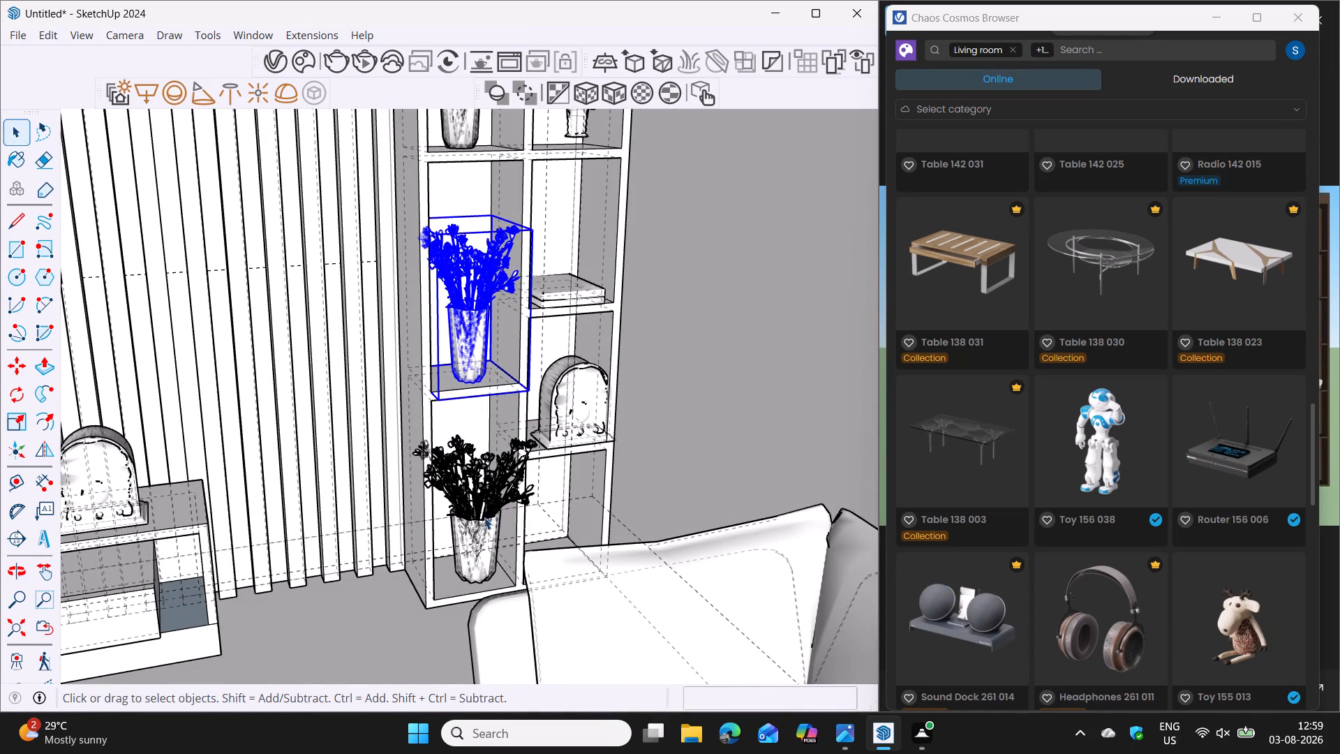
{"action": "middle_click_drag", "start_coordinate": [483, 510], "coordinate": [420, 569]}
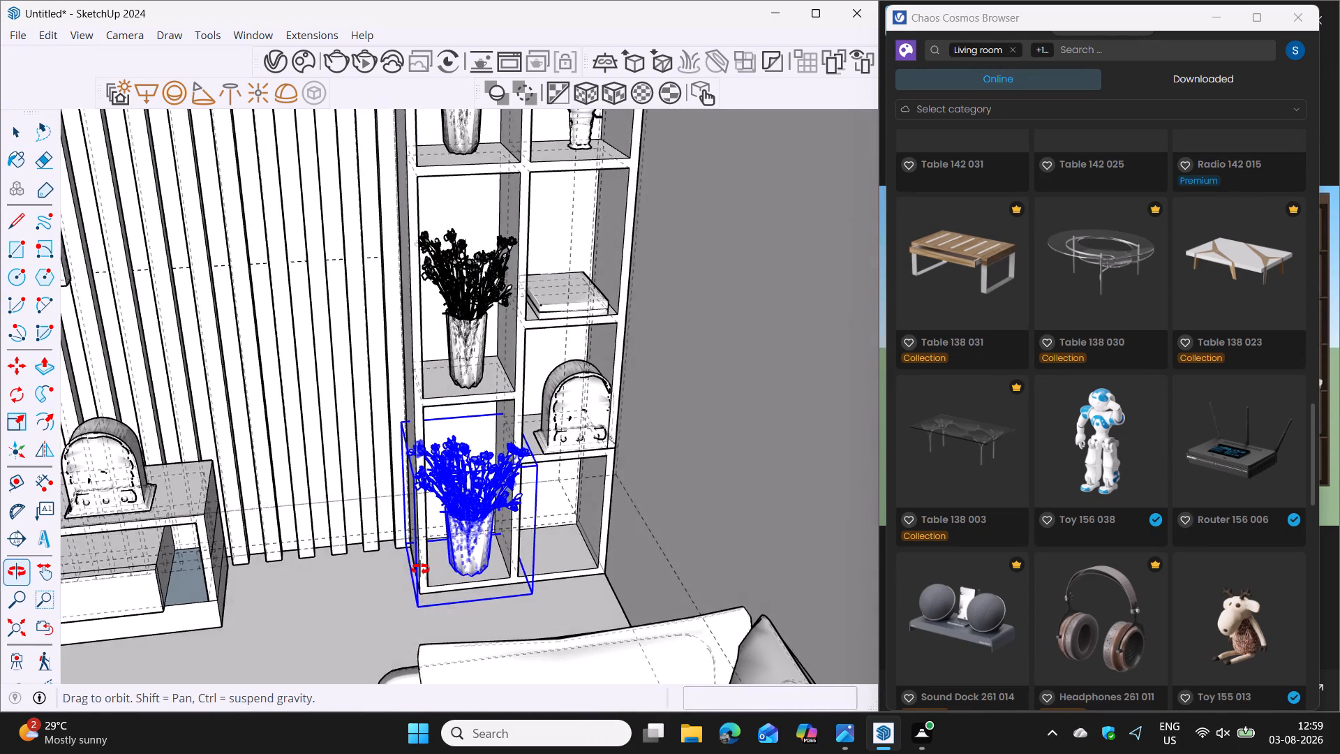
{"action": "middle_click_drag", "start_coordinate": [420, 569], "coordinate": [666, 488]}
{"action": "middle_click_drag", "start_coordinate": [505, 581], "coordinate": [537, 551]}
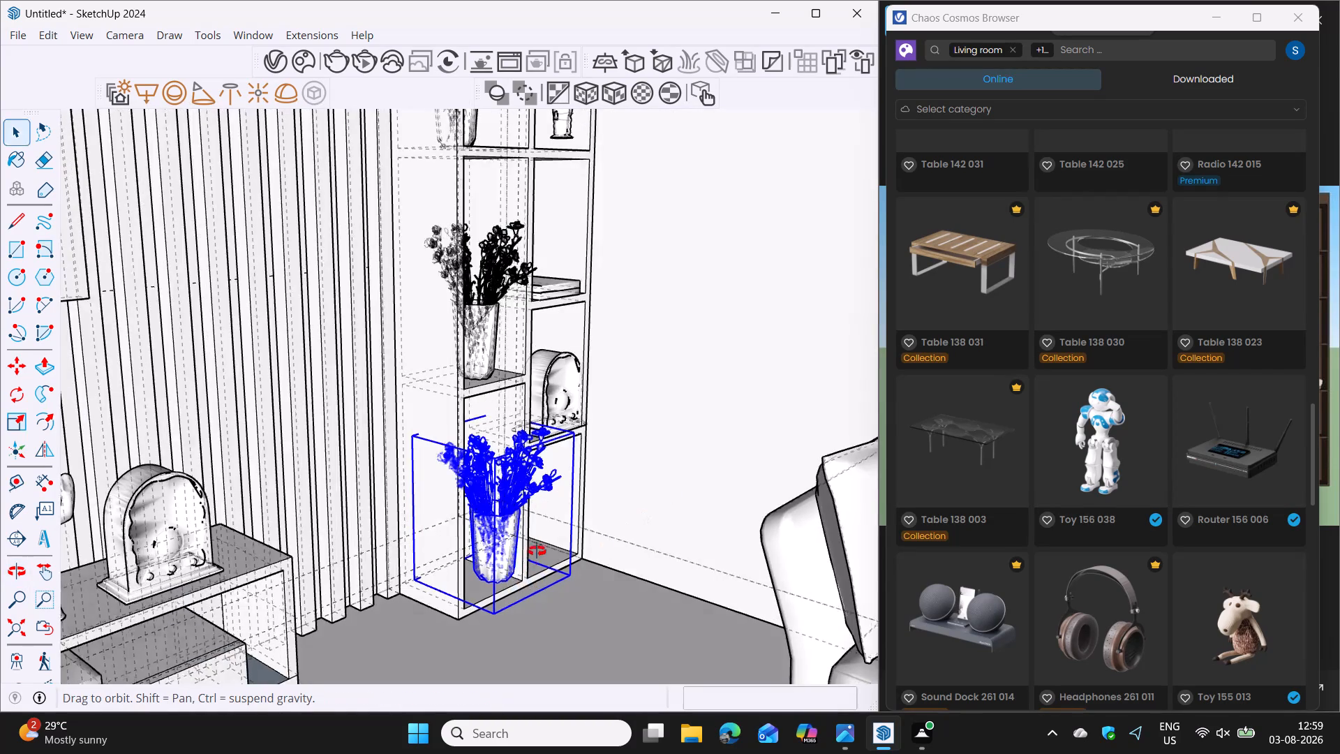
{"action": "middle_click_drag", "start_coordinate": [537, 551], "coordinate": [597, 463]}
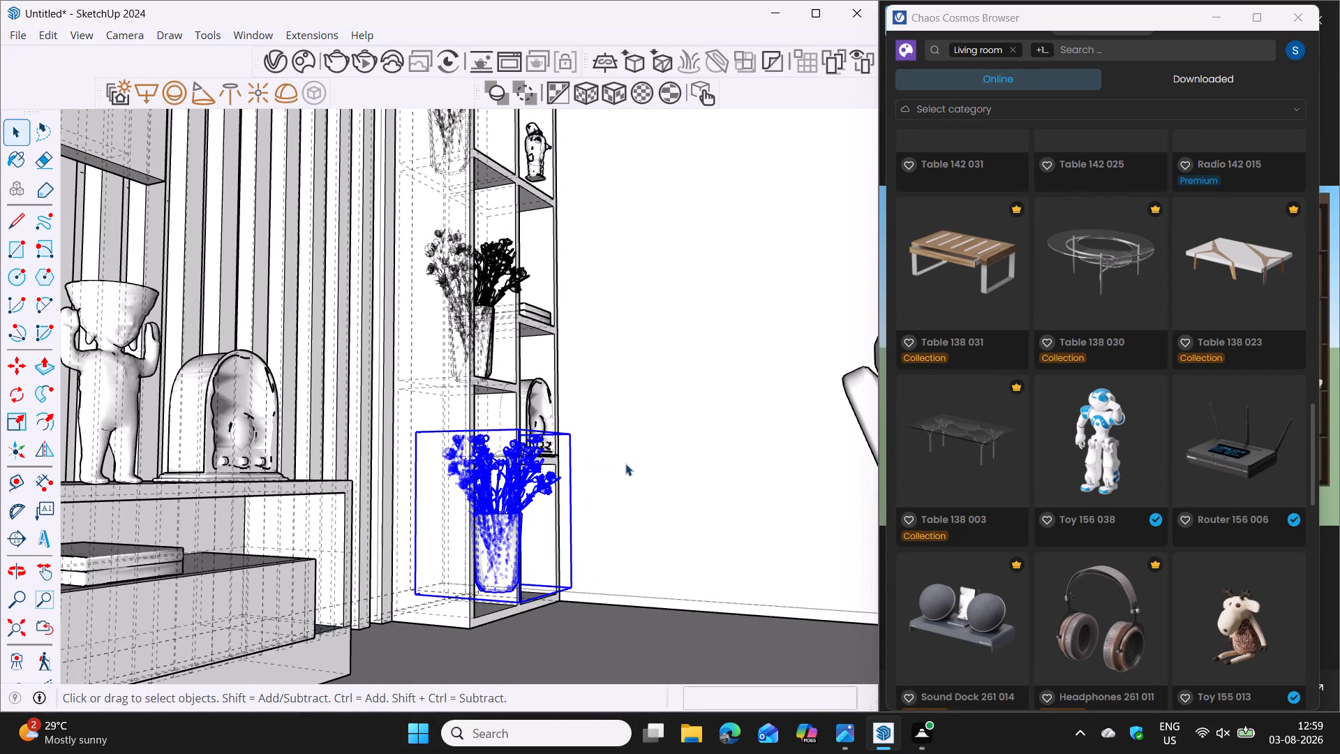
{"action": "scroll", "coordinate": [517, 584], "scroll_direction": "up", "scroll_amount": 1}
{"action": "middle_click_drag", "start_coordinate": [533, 589], "coordinate": [512, 614]}
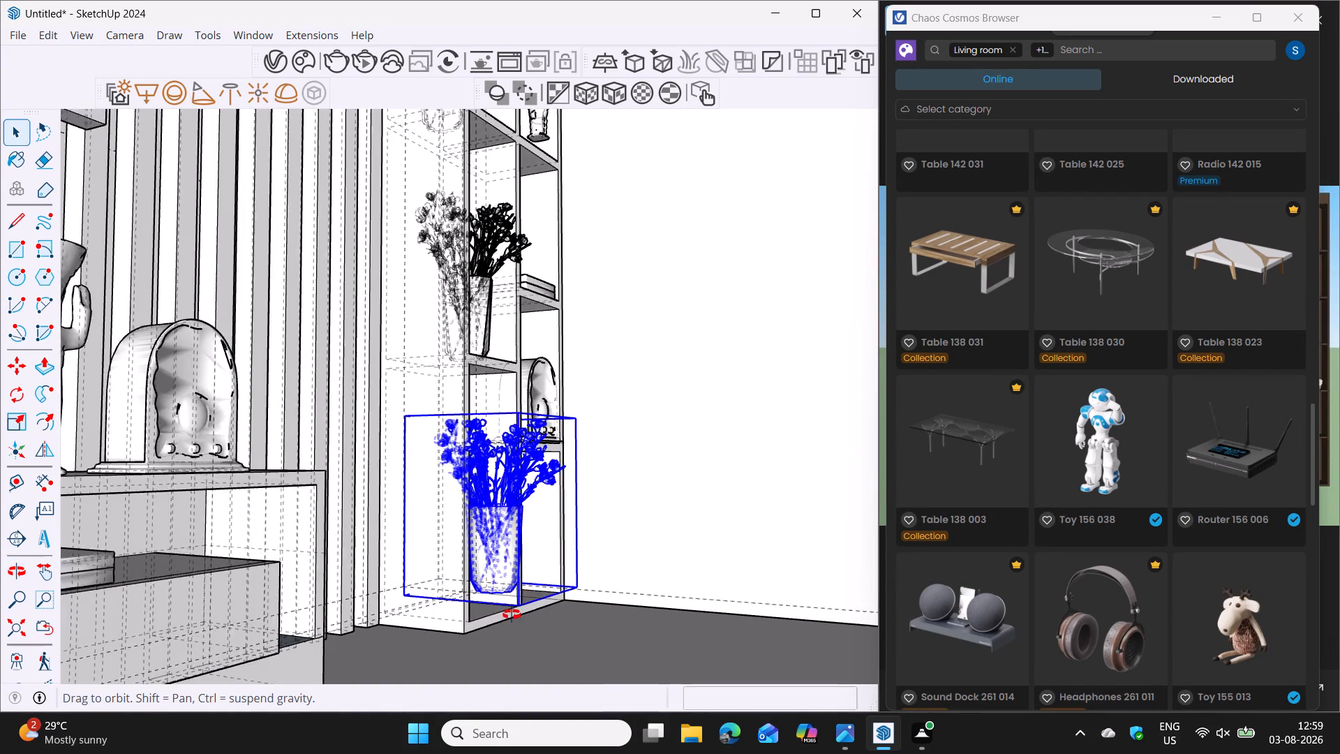
{"action": "middle_click_drag", "start_coordinate": [512, 614], "coordinate": [420, 643]}
{"action": "key", "text": "m"}
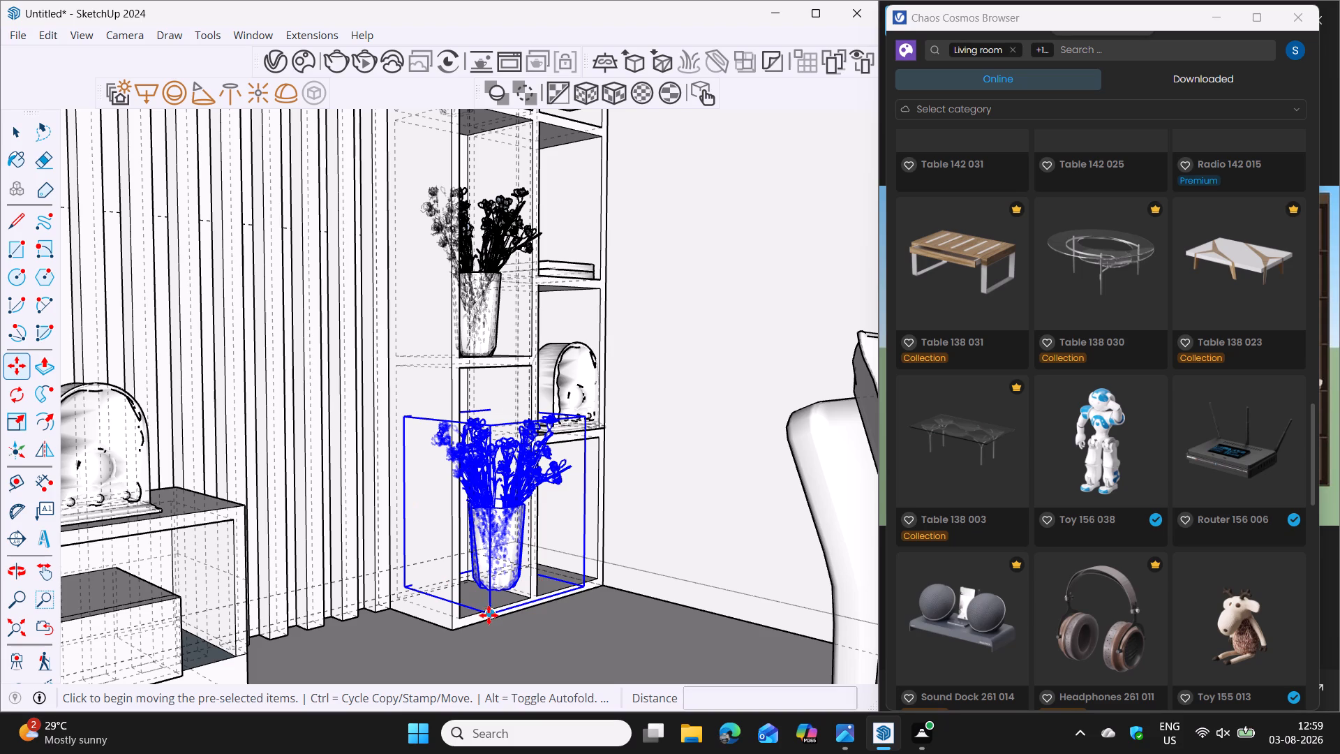
{"action": "left_click", "coordinate": [486, 616]}
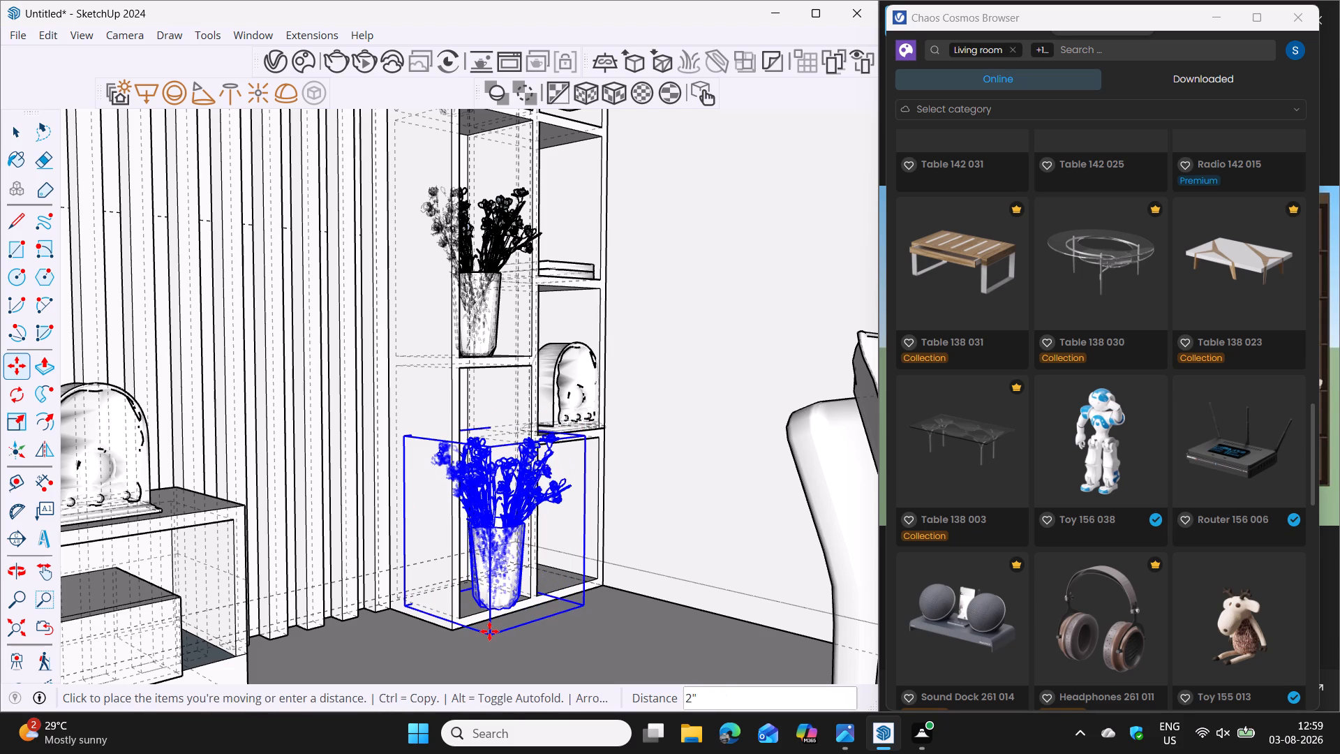
{"action": "left_click", "coordinate": [489, 631]}
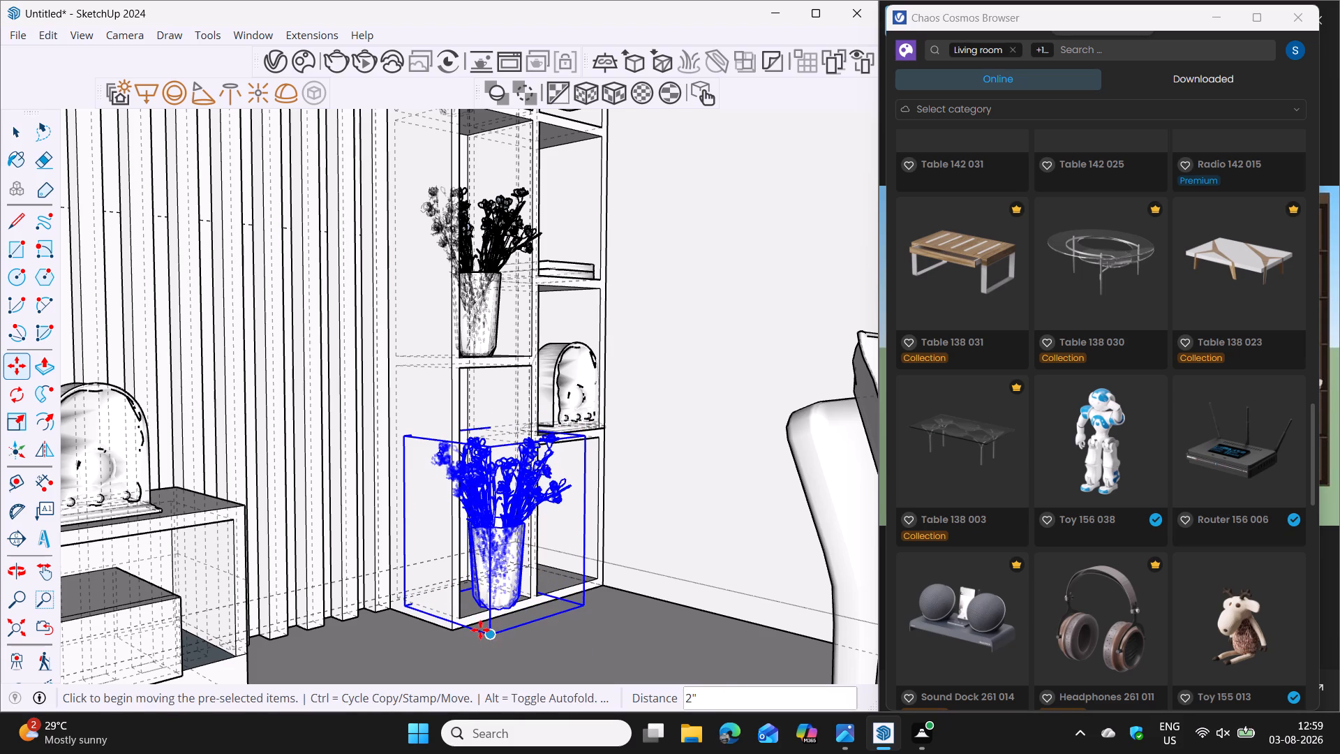
Move the bottom flower vase 2" back into its compartment along the green axis.
{"action": "left_click", "coordinate": [490, 633]}
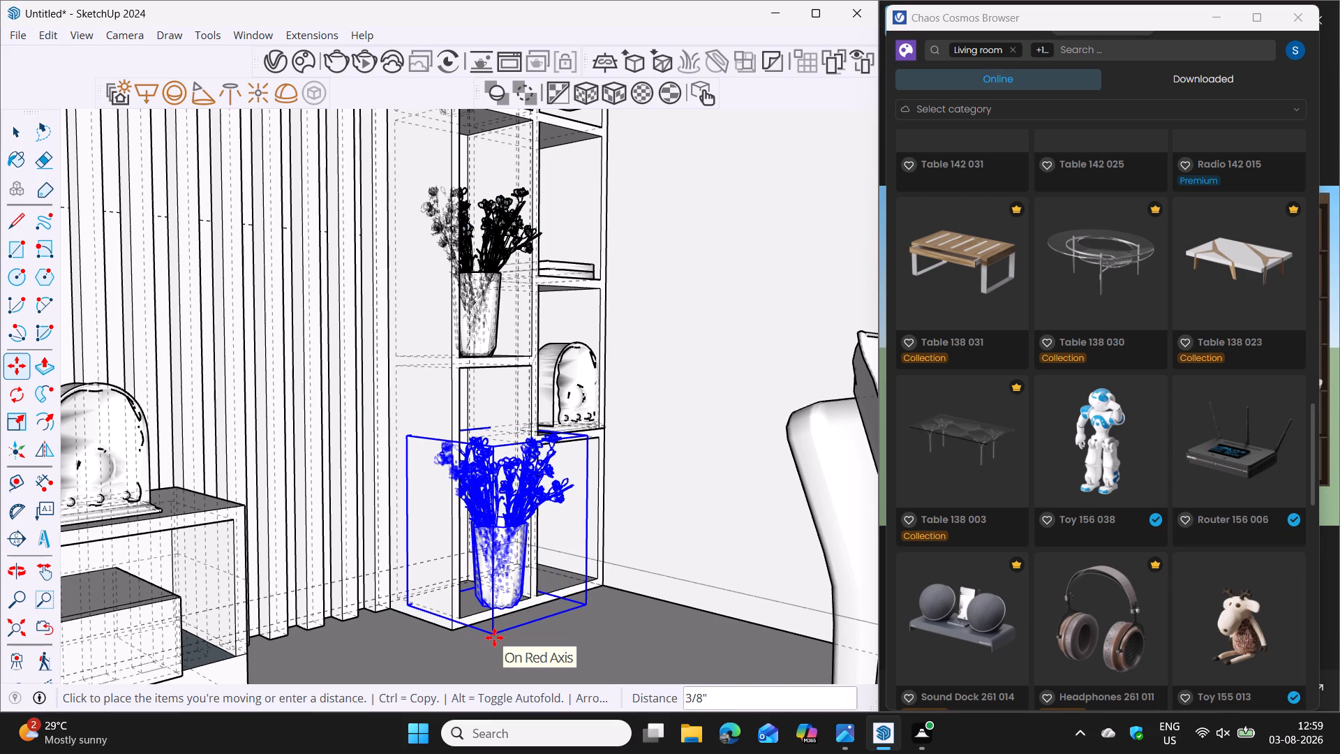
{"action": "key", "text": "Left"}
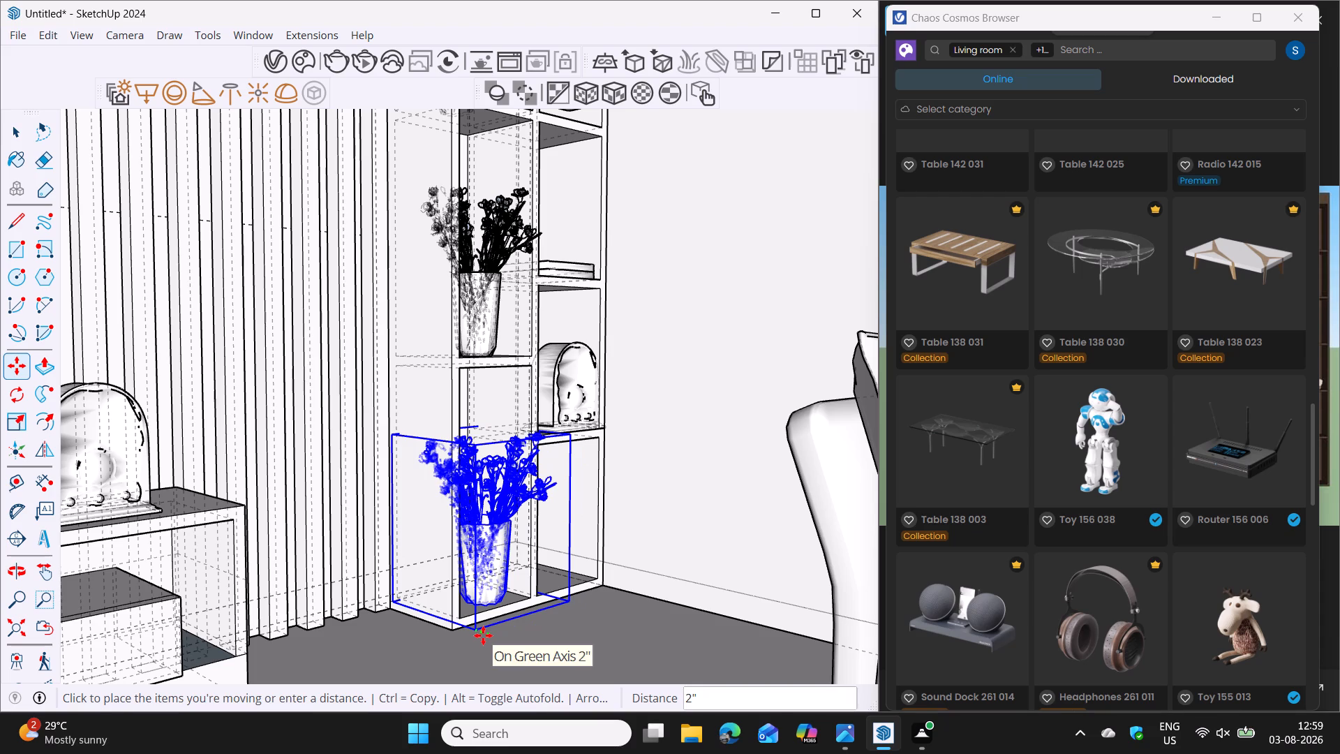
{"action": "left_click", "coordinate": [483, 635]}
Scale the bottom flower vase along red to about 0.86 from its slatted-panel side.
{"action": "middle_click_drag", "start_coordinate": [492, 630], "coordinate": [362, 651]}
{"action": "middle_click_drag", "start_coordinate": [471, 605], "coordinate": [468, 609]}
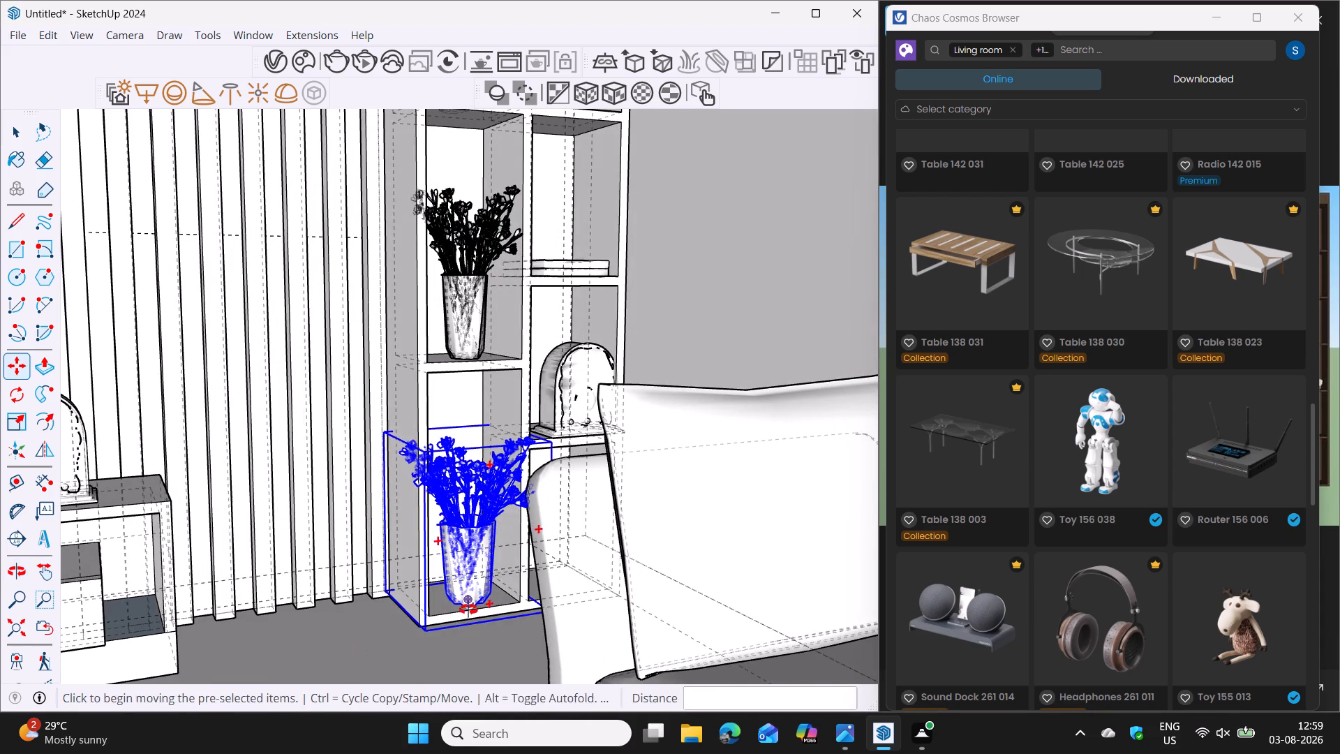
{"action": "middle_click_drag", "start_coordinate": [468, 609], "coordinate": [432, 734]}
{"action": "middle_click_drag", "start_coordinate": [546, 585], "coordinate": [537, 594]}
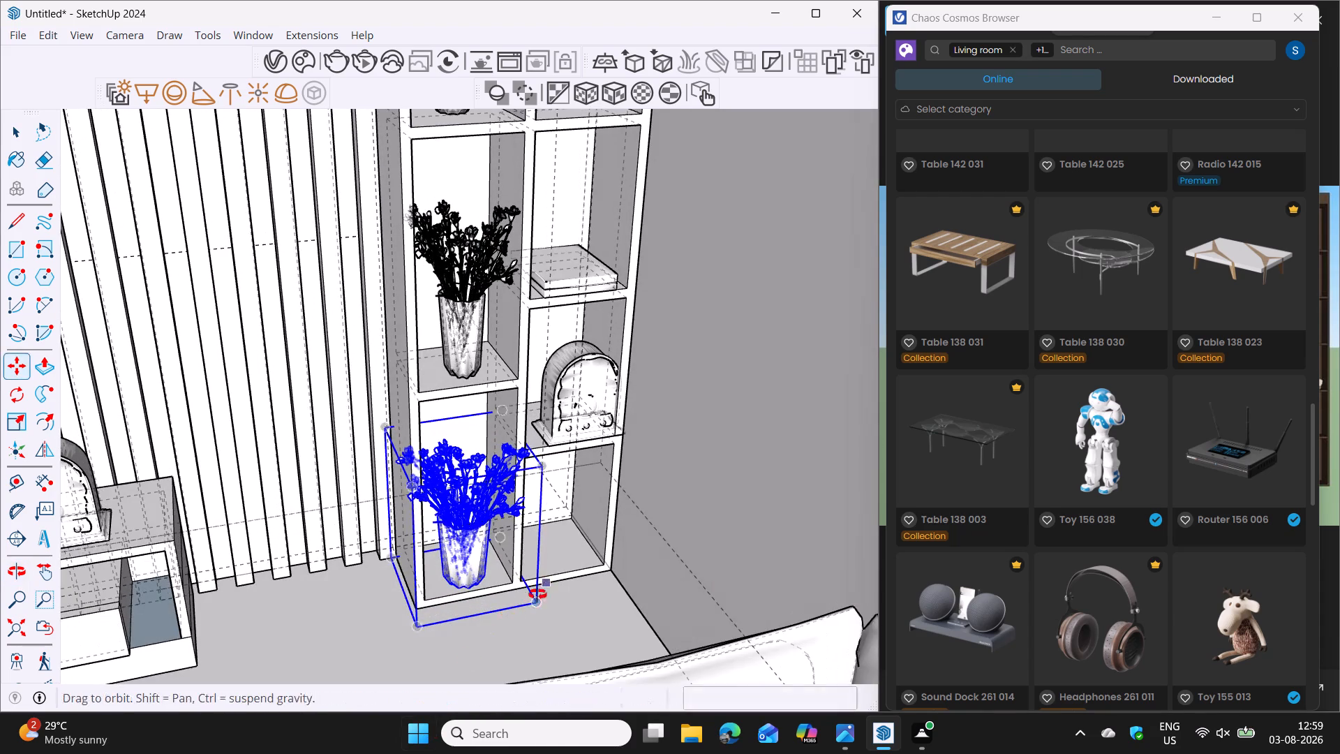
{"action": "middle_click_drag", "start_coordinate": [537, 594], "coordinate": [452, 619]}
{"action": "key", "text": "s"}
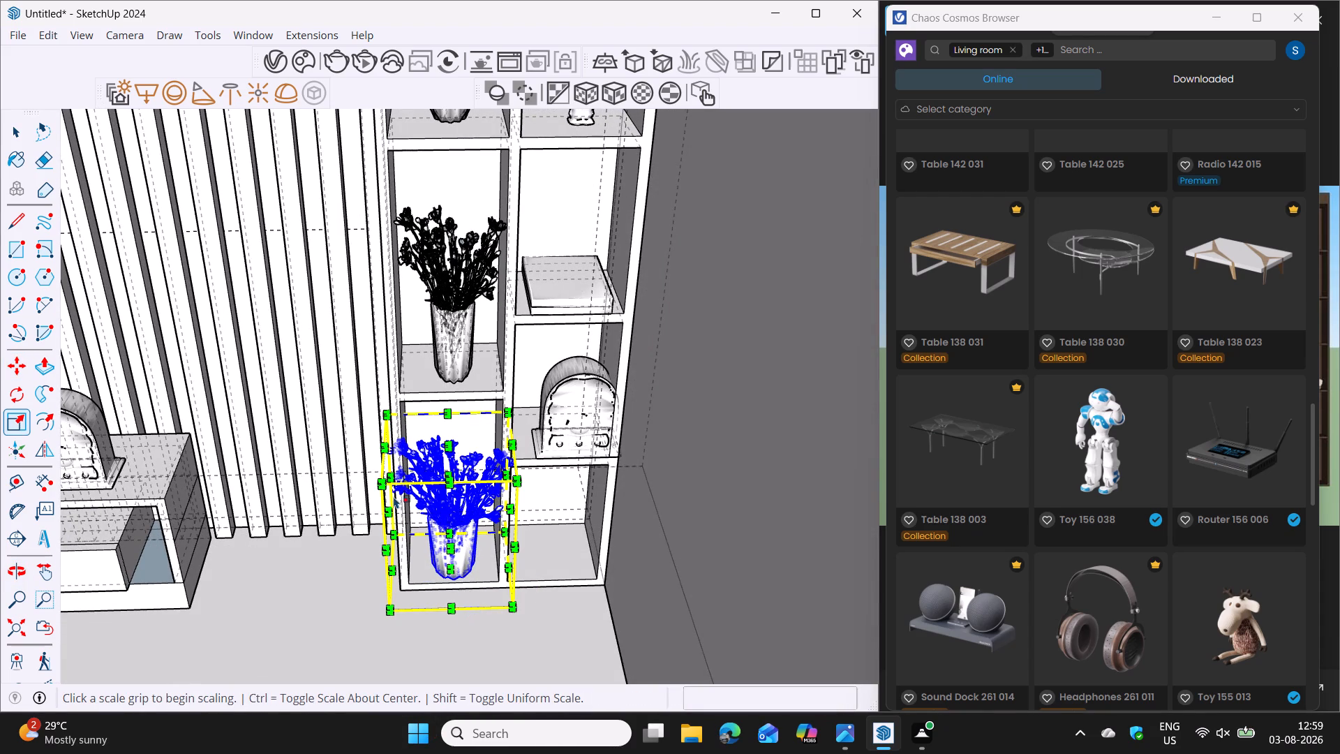
{"action": "left_click", "coordinate": [393, 512]}
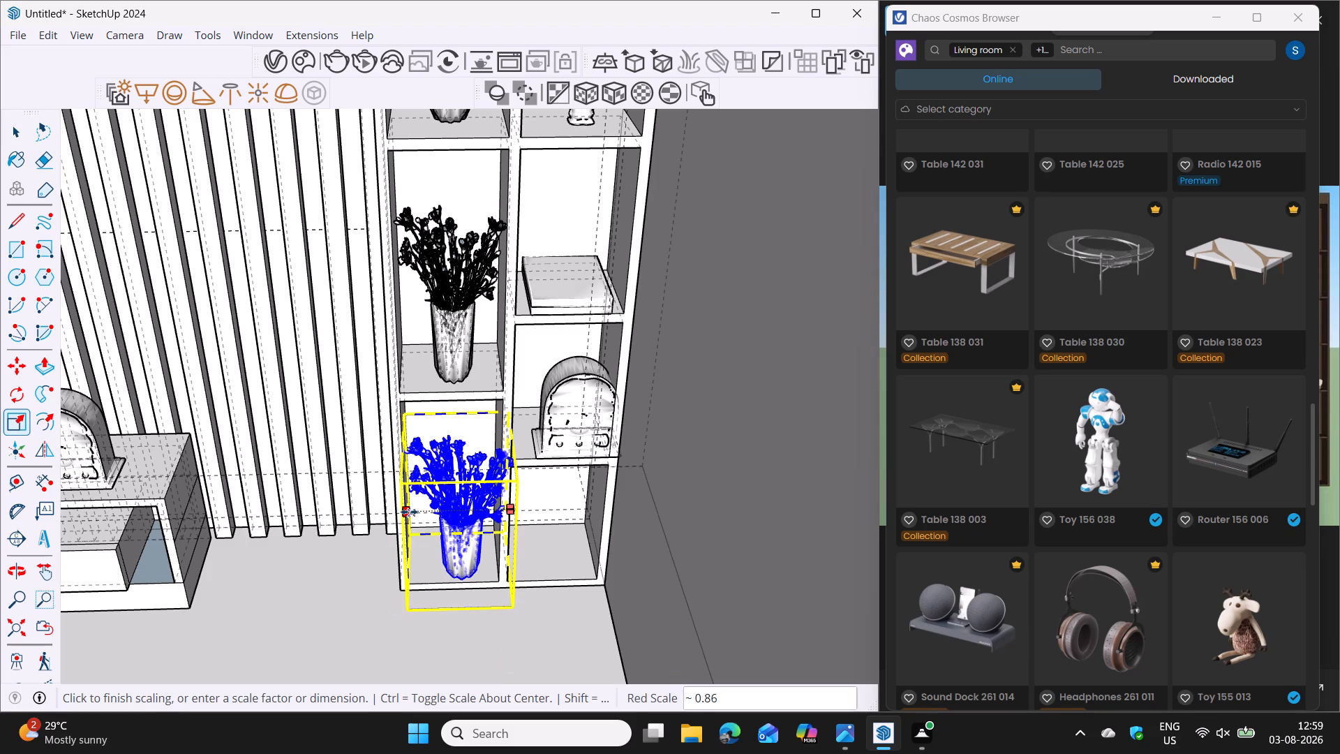
{"action": "left_click", "coordinate": [410, 512]}
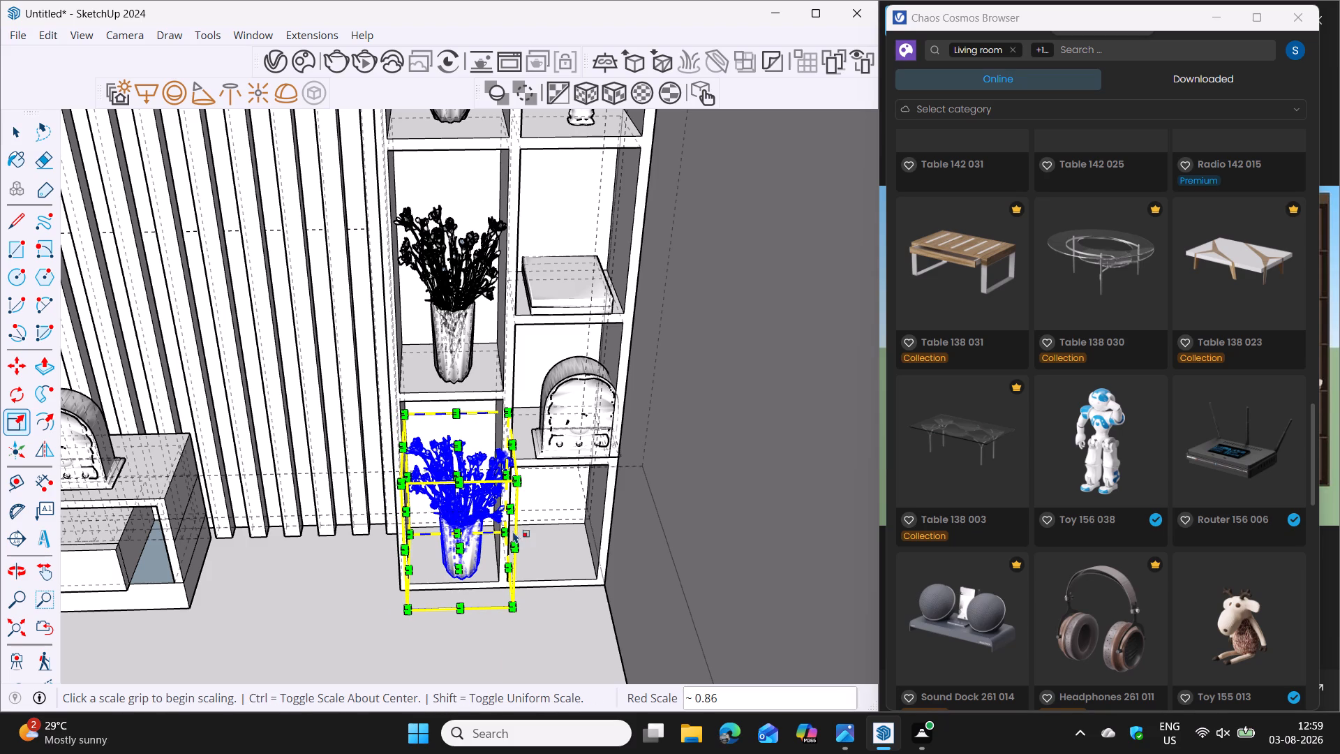
Scale the bottom vase along red to about 0.89 from its divider side, fitting it within its compartment.
{"action": "middle_click_drag", "start_coordinate": [528, 528], "coordinate": [514, 425]}
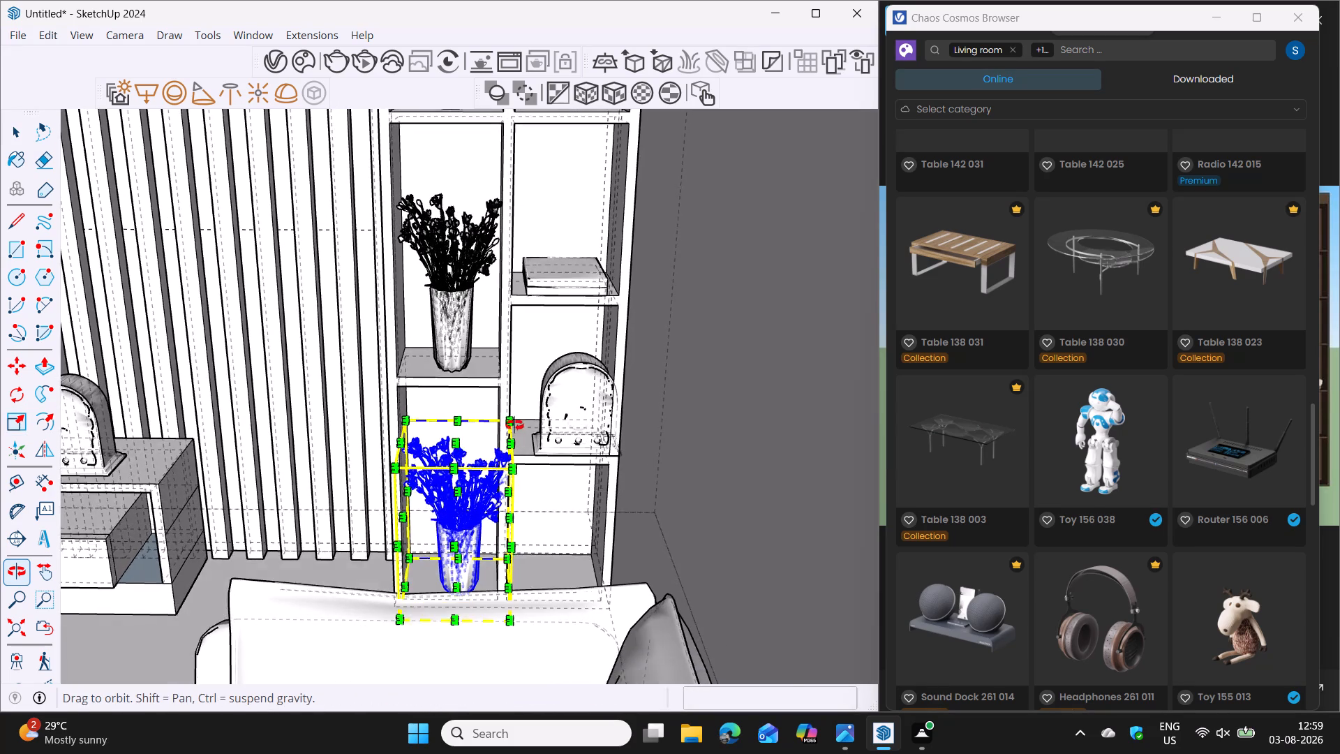
{"action": "middle_click_drag", "start_coordinate": [514, 425], "coordinate": [617, 441]}
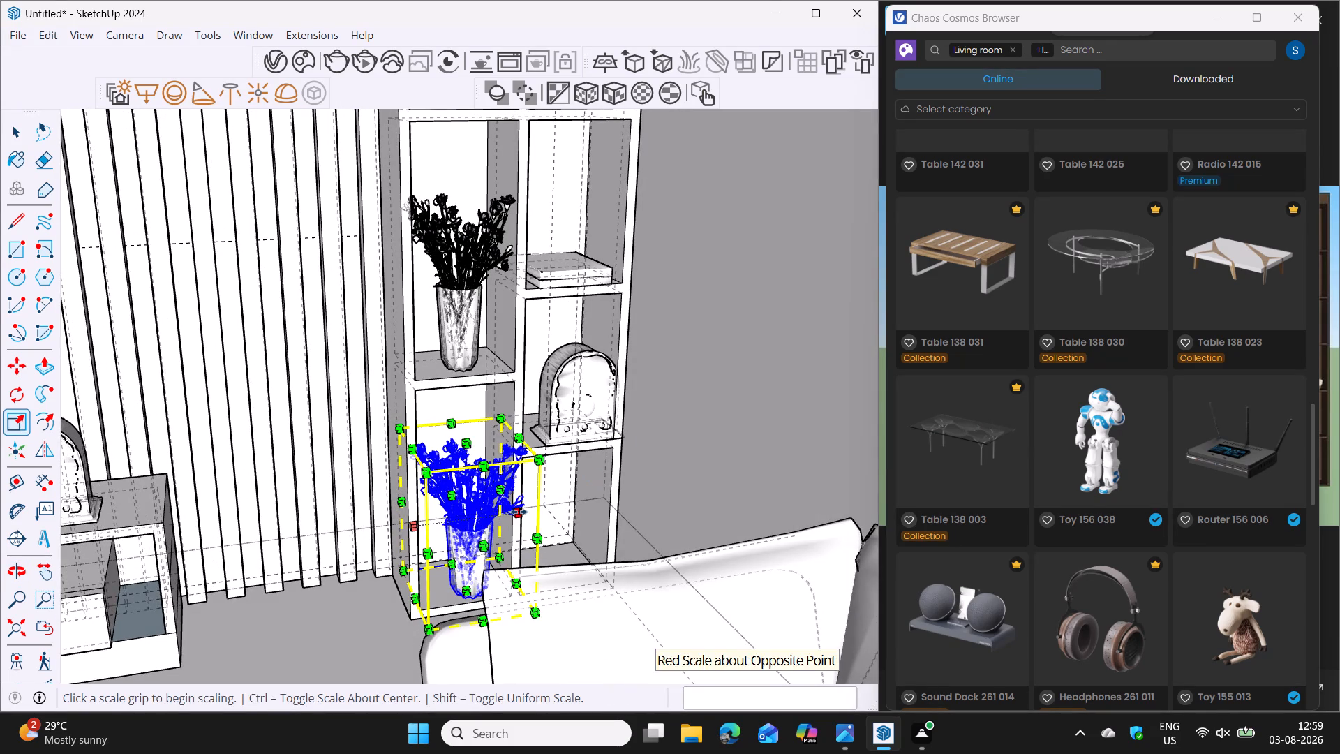
{"action": "left_click", "coordinate": [519, 512]}
{"action": "left_click", "coordinate": [512, 518]}
{"action": "middle_click_drag", "start_coordinate": [551, 518], "coordinate": [546, 518]}
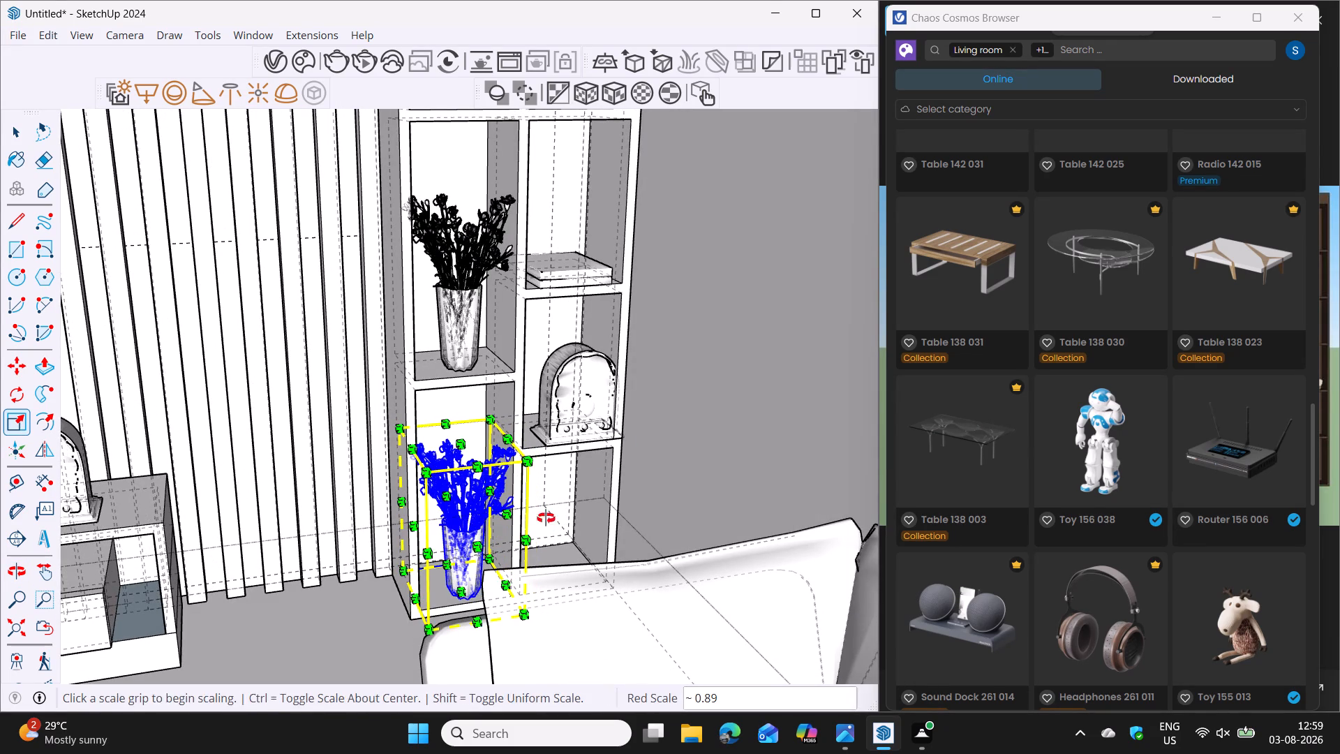
{"action": "middle_click_drag", "start_coordinate": [546, 518], "coordinate": [420, 545]}
{"action": "key", "text": "Escape"}
{"action": "key", "text": "space"}
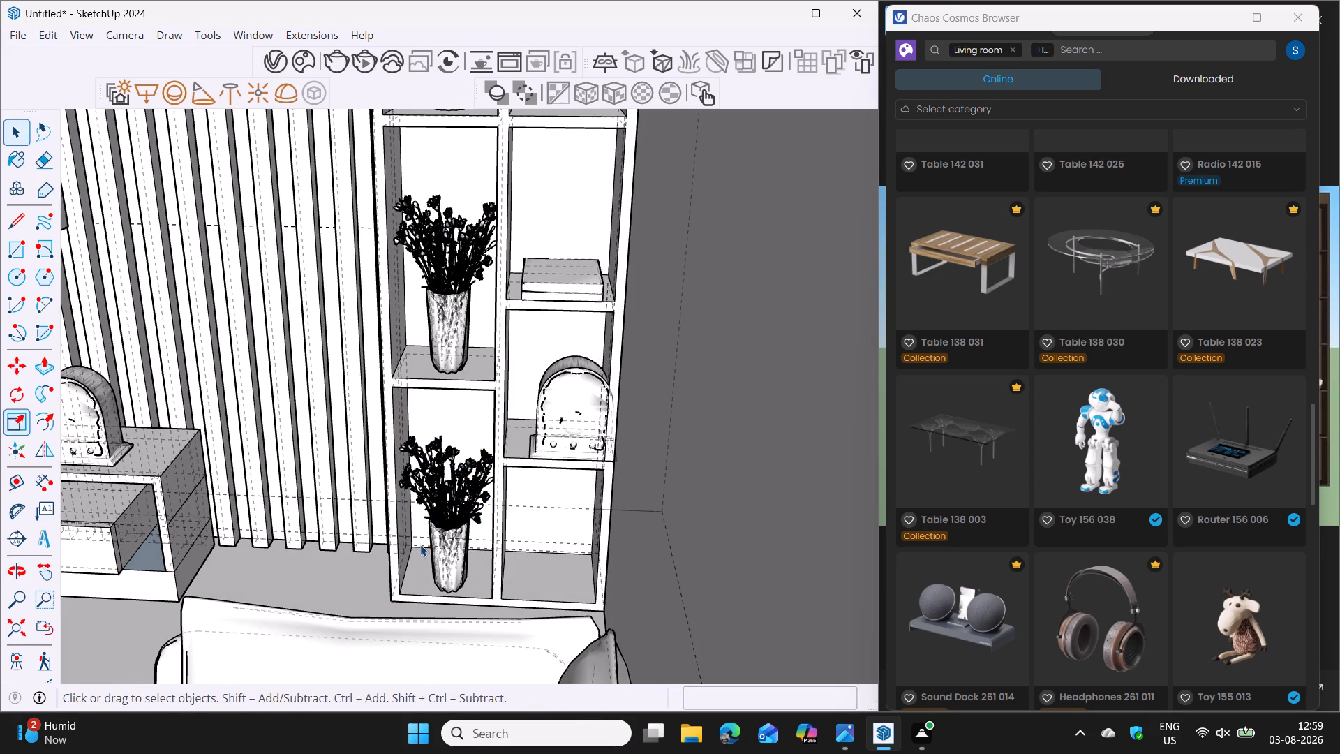
Turn off the display of hidden back edges and inspect the decorations across the shelving unit's compartments.
{"action": "scroll", "coordinate": [471, 538], "scroll_direction": "down", "scroll_amount": 11}
{"action": "key", "text": "k"}
{"action": "scroll", "coordinate": [502, 531], "scroll_direction": "down", "scroll_amount": 4}
{"action": "middle_click_drag", "start_coordinate": [493, 552], "coordinate": [493, 552]}
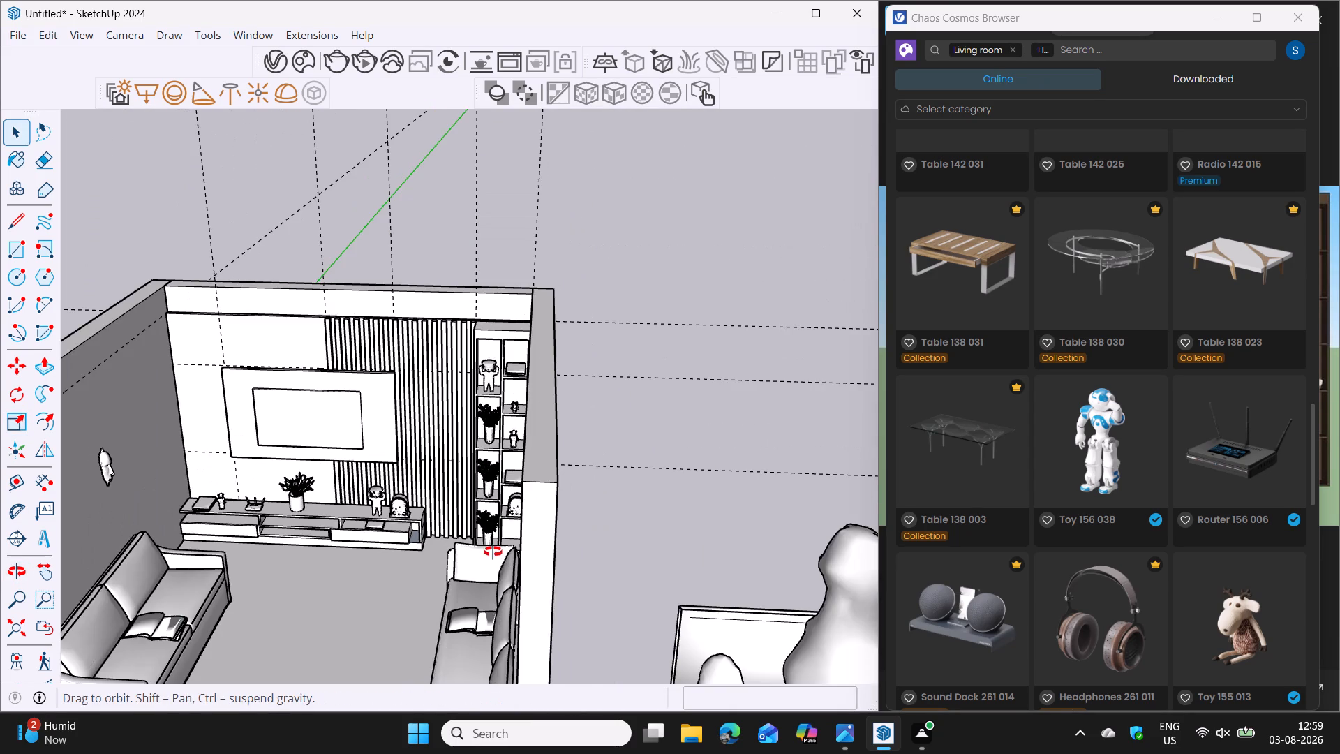
{"action": "middle_click_drag", "start_coordinate": [493, 552], "coordinate": [539, 549]}
{"action": "scroll", "coordinate": [527, 407], "scroll_direction": "up", "scroll_amount": 12}
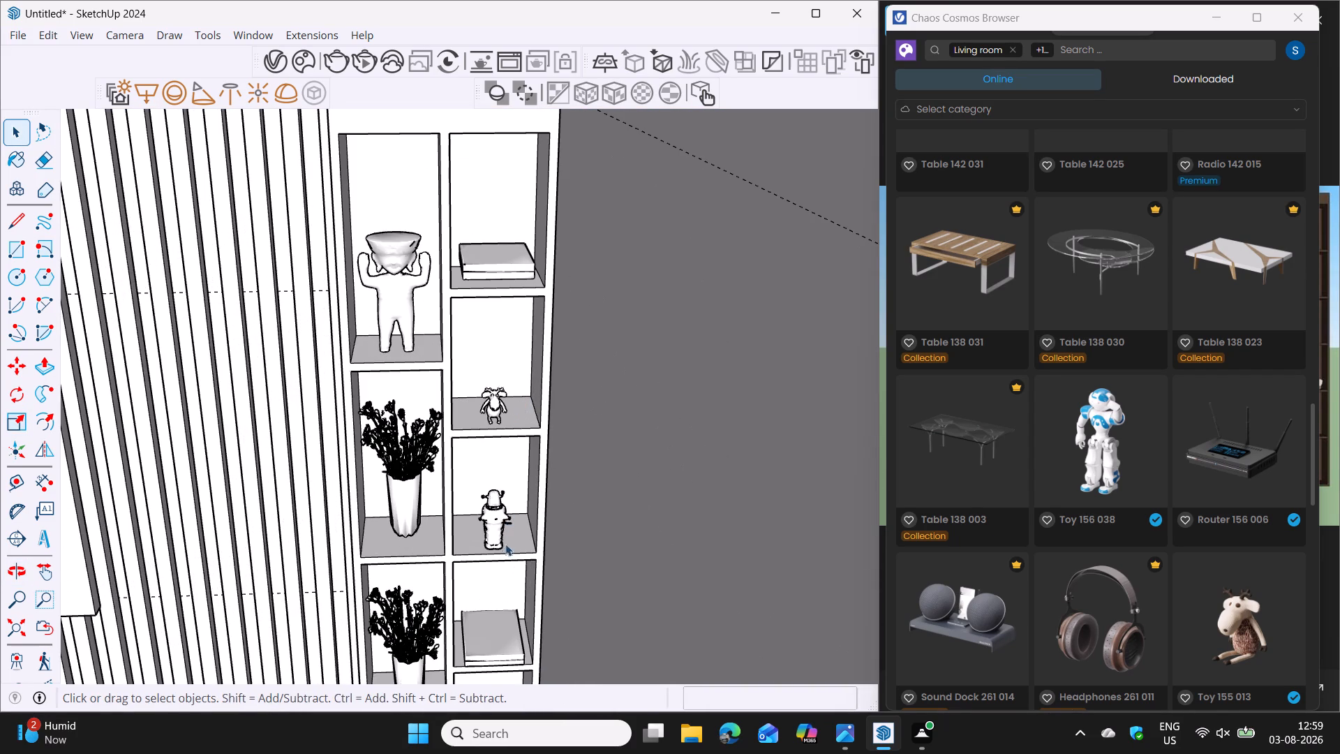
{"action": "scroll", "coordinate": [506, 584], "scroll_direction": "down", "scroll_amount": 1}
{"action": "middle_click_drag", "start_coordinate": [508, 601], "coordinate": [508, 508], "text": "shift"}
{"action": "middle_click_drag", "start_coordinate": [503, 553], "coordinate": [505, 568]}
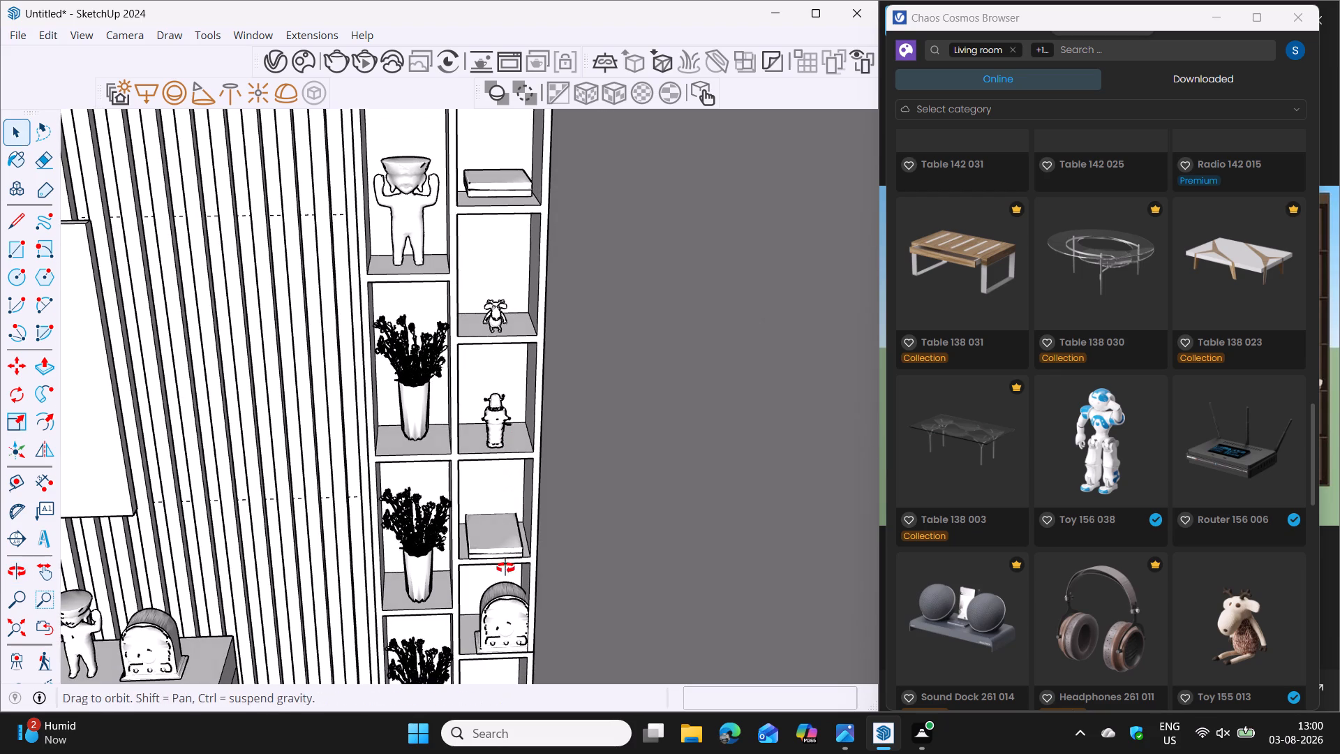
Move the flat book stack above the arched decoration about 5/8" along the green axis within its shelving compartment.
{"action": "middle_click_drag", "start_coordinate": [505, 568], "coordinate": [508, 580]}
{"action": "scroll", "coordinate": [509, 581], "scroll_direction": "up", "scroll_amount": 1, "text": "shift"}
{"action": "middle_click_drag", "start_coordinate": [512, 567], "coordinate": [534, 517], "text": "shift"}
{"action": "scroll", "coordinate": [534, 517], "scroll_direction": "down", "scroll_amount": 1}
{"action": "scroll", "coordinate": [512, 503], "scroll_direction": "up", "scroll_amount": 8}
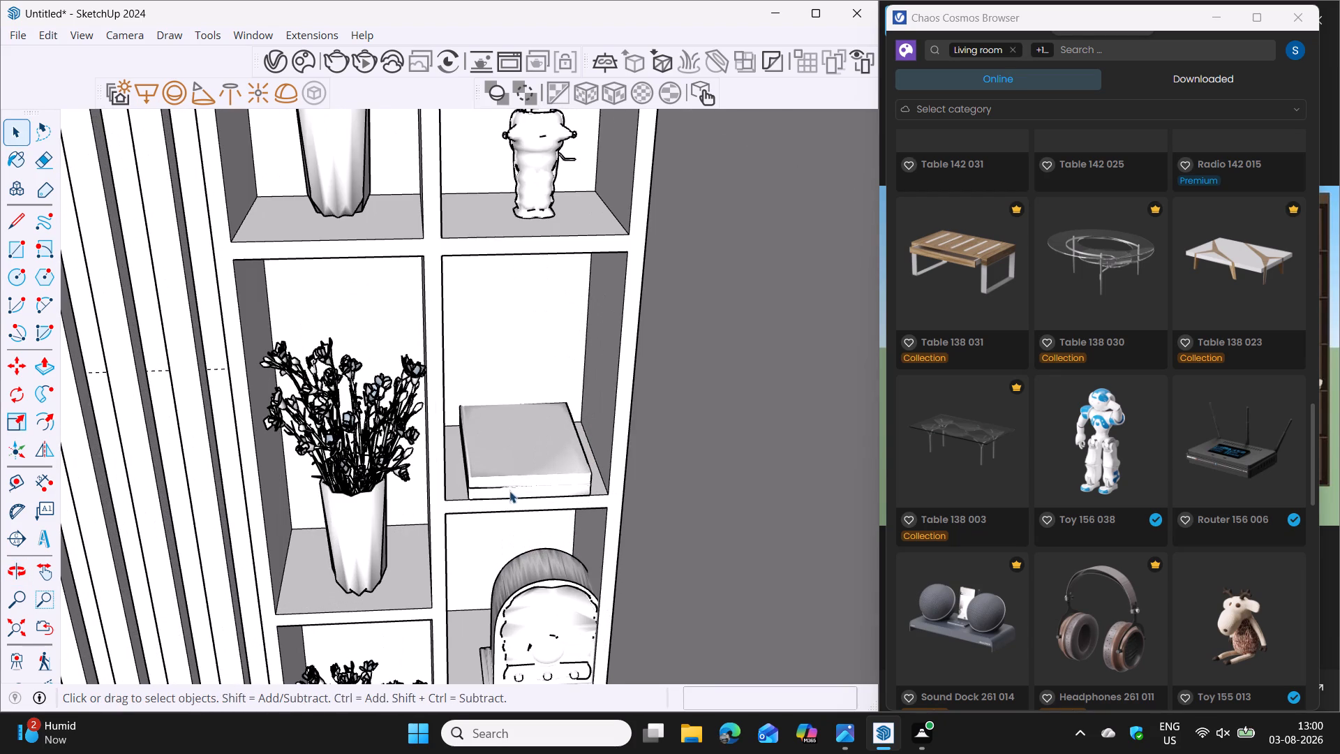
{"action": "scroll", "coordinate": [509, 488], "scroll_direction": "up", "scroll_amount": 7}
{"action": "left_click", "coordinate": [537, 482]}
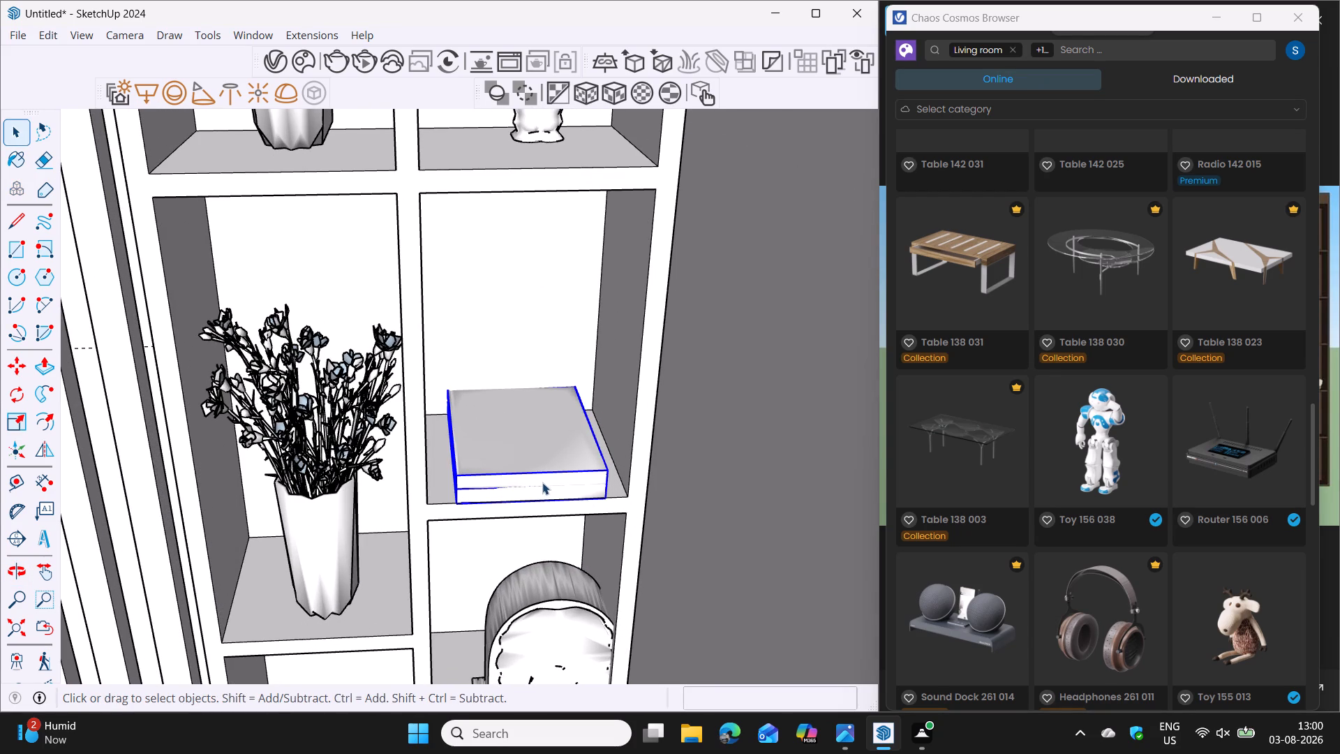
{"action": "middle_click_drag", "start_coordinate": [544, 482], "coordinate": [769, 466]}
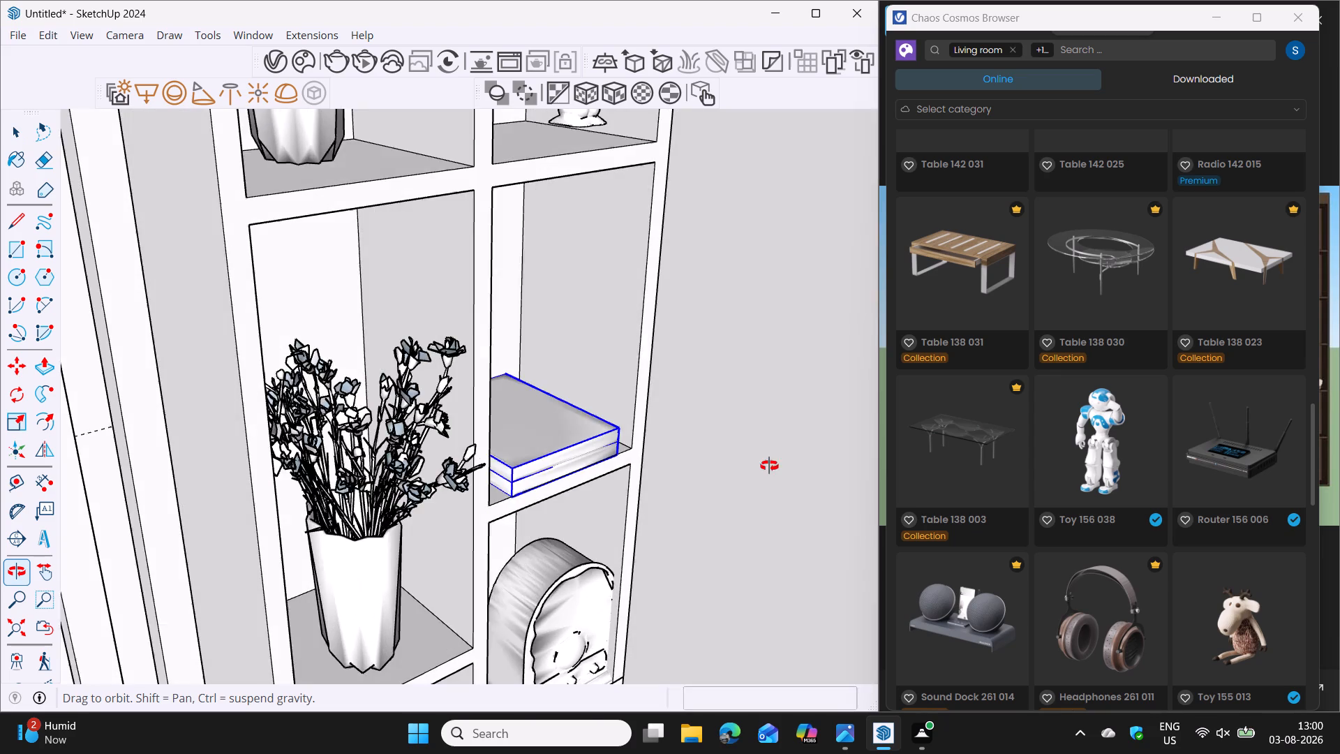
{"action": "middle_click_drag", "start_coordinate": [769, 466], "coordinate": [805, 457]}
{"action": "scroll", "coordinate": [514, 517], "scroll_direction": "up", "scroll_amount": 1}
{"action": "key", "text": "m"}
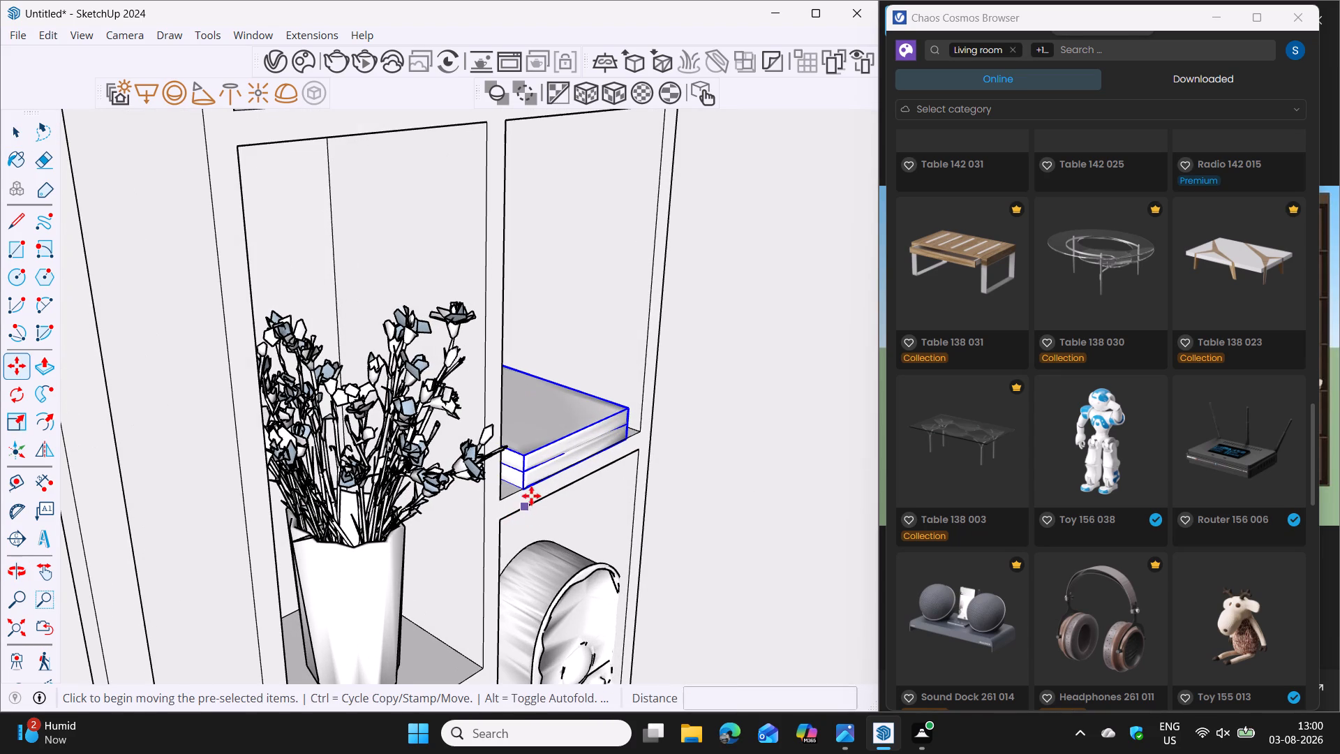
{"action": "left_click", "coordinate": [528, 491]}
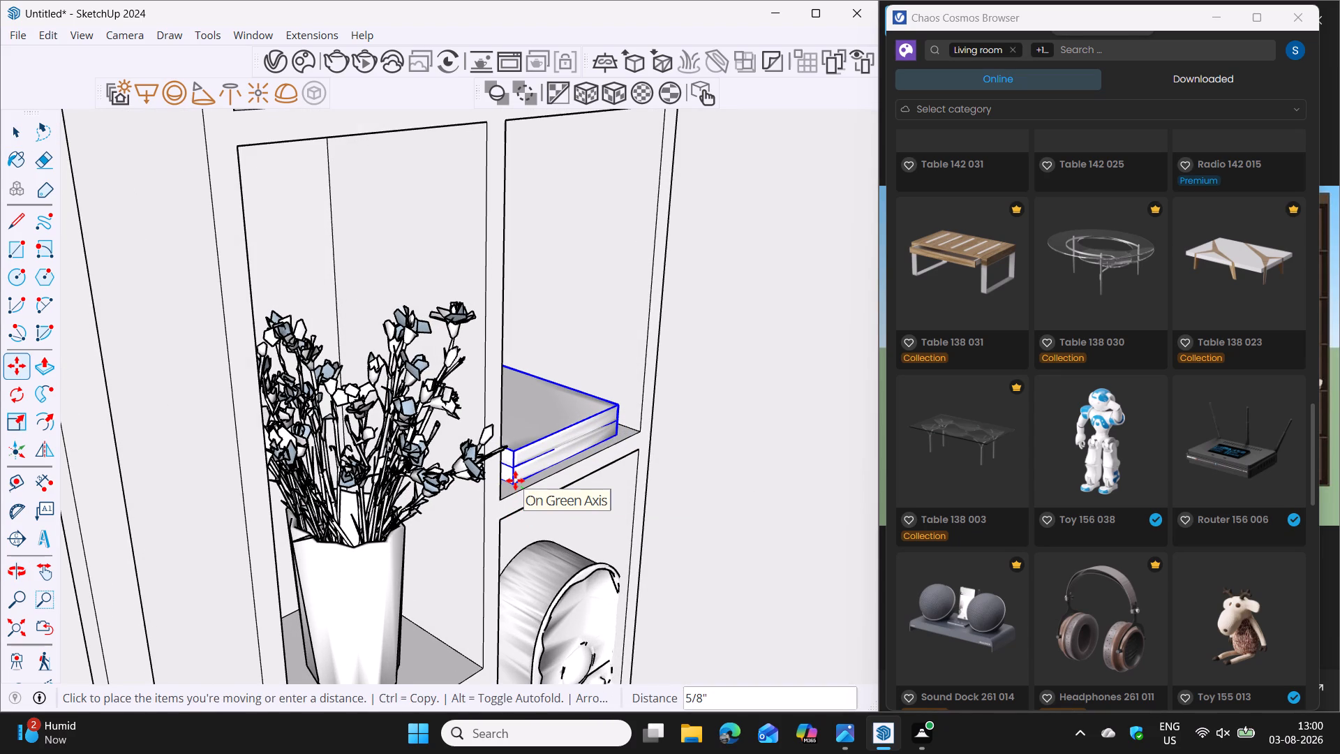
{"action": "left_click", "coordinate": [515, 480]}
Reposition the arched decoration in its shelving compartment, moving it 1 9/16" toward the divider and 2" back.
{"action": "scroll", "coordinate": [561, 549], "scroll_direction": "down", "scroll_amount": 4}
{"action": "middle_click_drag", "start_coordinate": [557, 562], "coordinate": [535, 454], "text": "shift"}
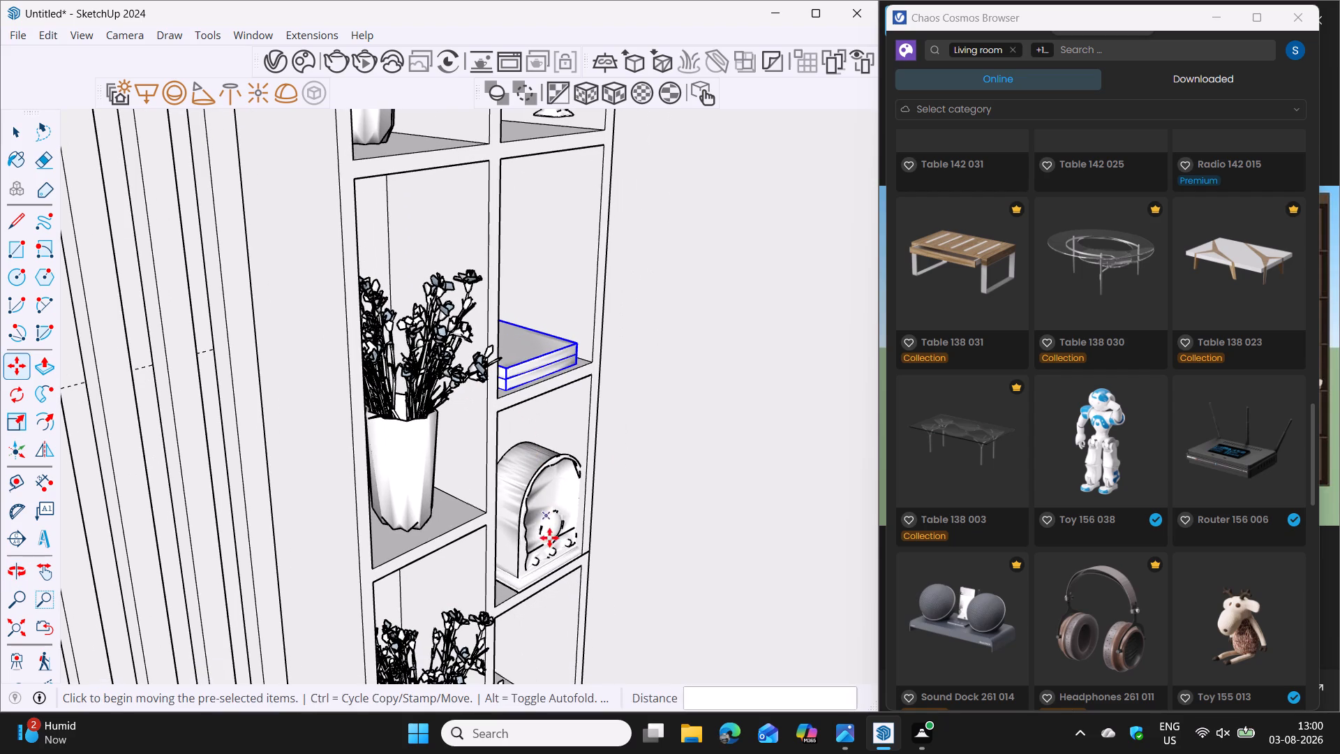
{"action": "key", "text": "space"}
{"action": "left_click", "coordinate": [544, 538]}
{"action": "key", "text": "m"}
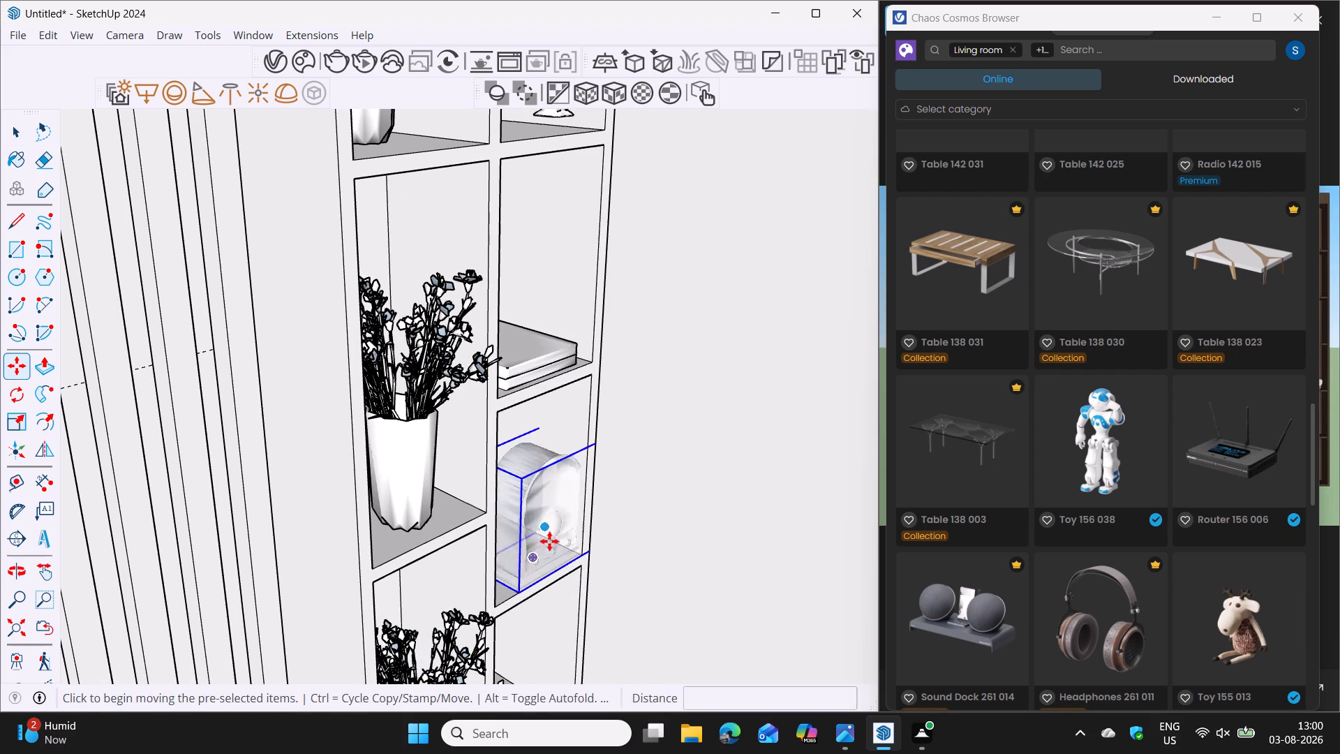
{"action": "middle_click_drag", "start_coordinate": [552, 541], "coordinate": [394, 556]}
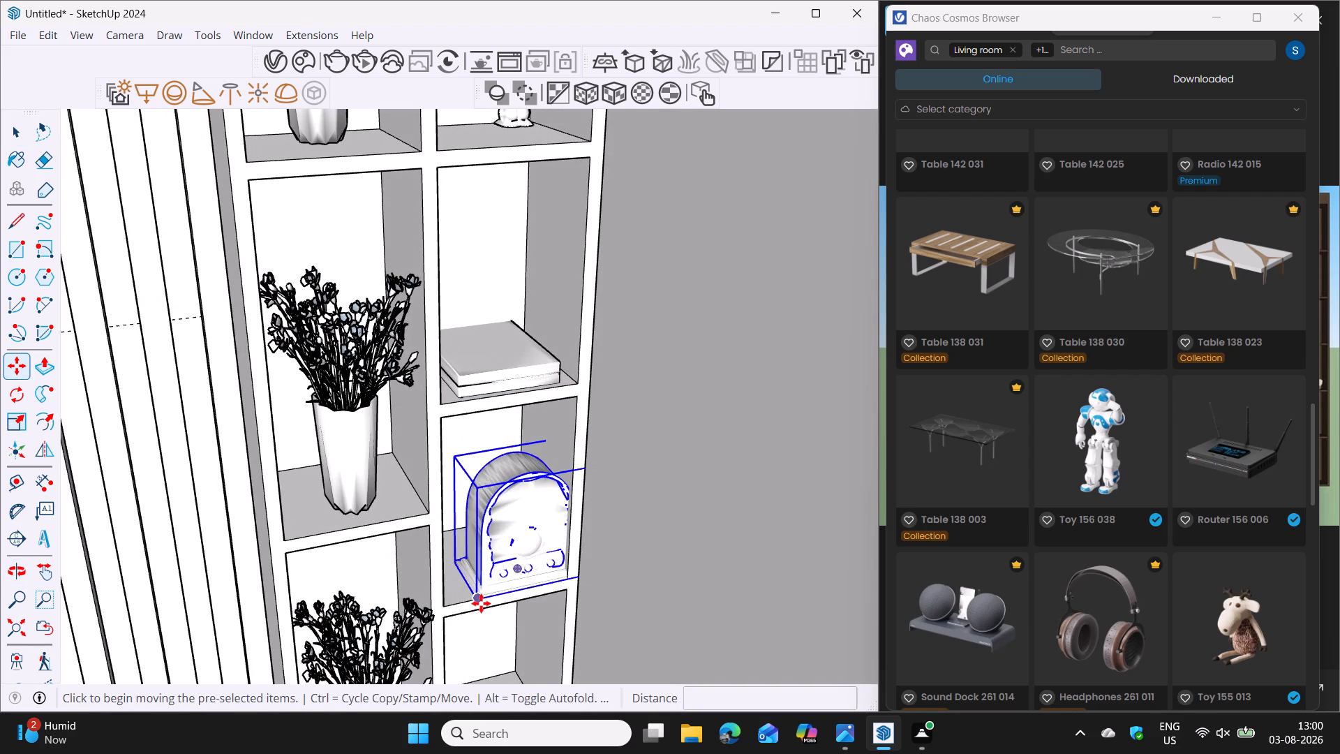
{"action": "left_click", "coordinate": [479, 601]}
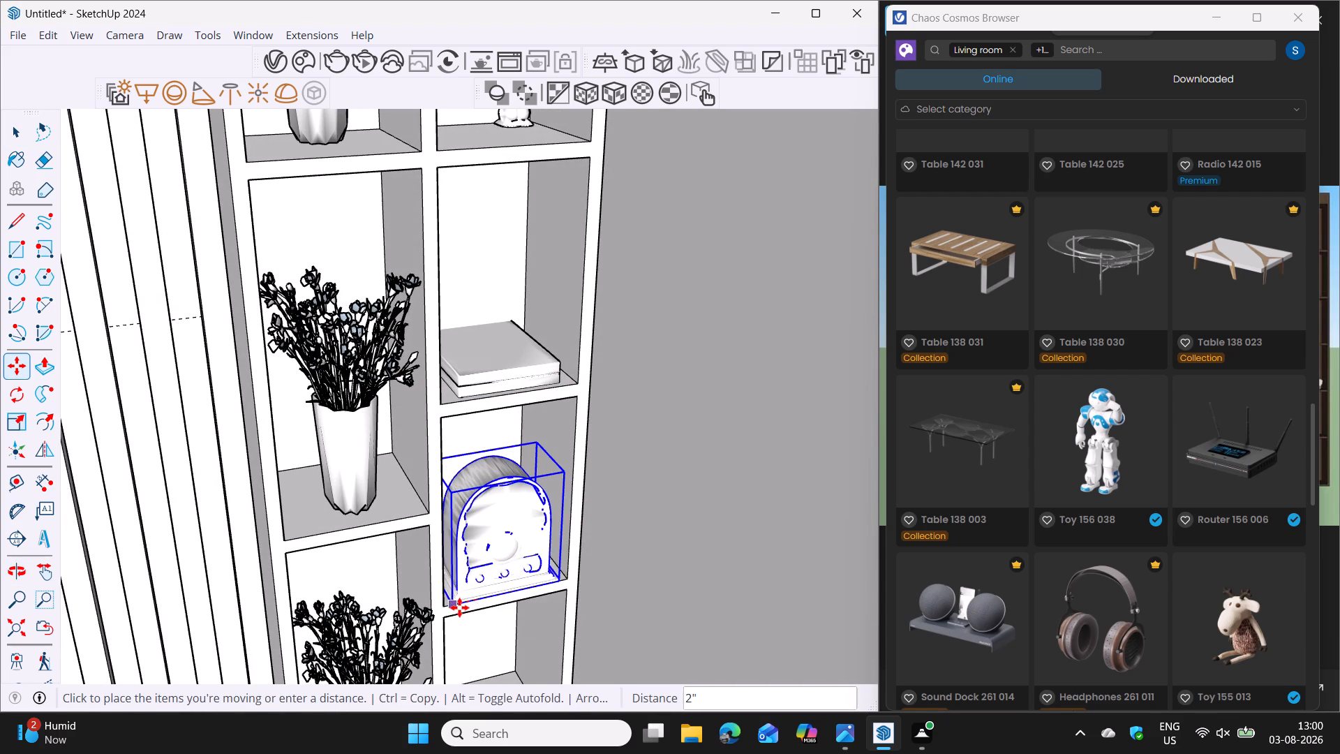
{"action": "left_click", "coordinate": [459, 607]}
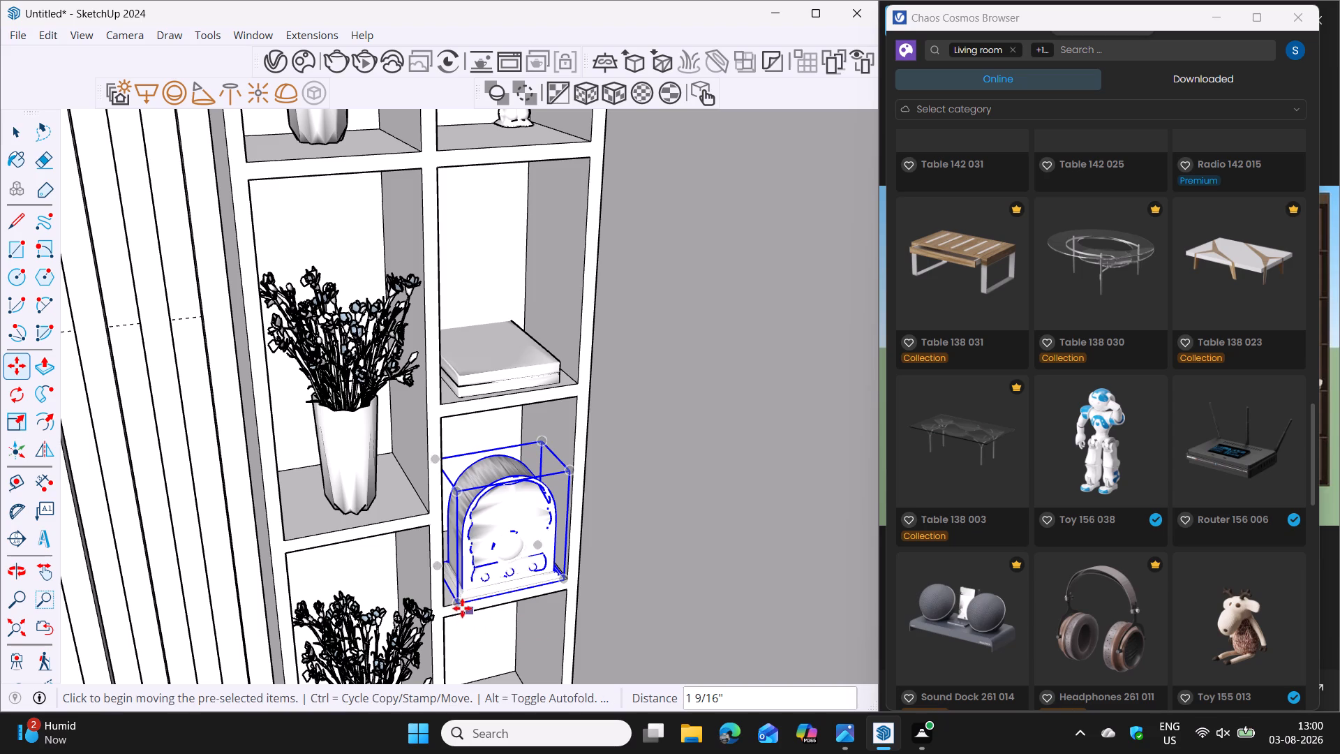
{"action": "left_click", "coordinate": [459, 606]}
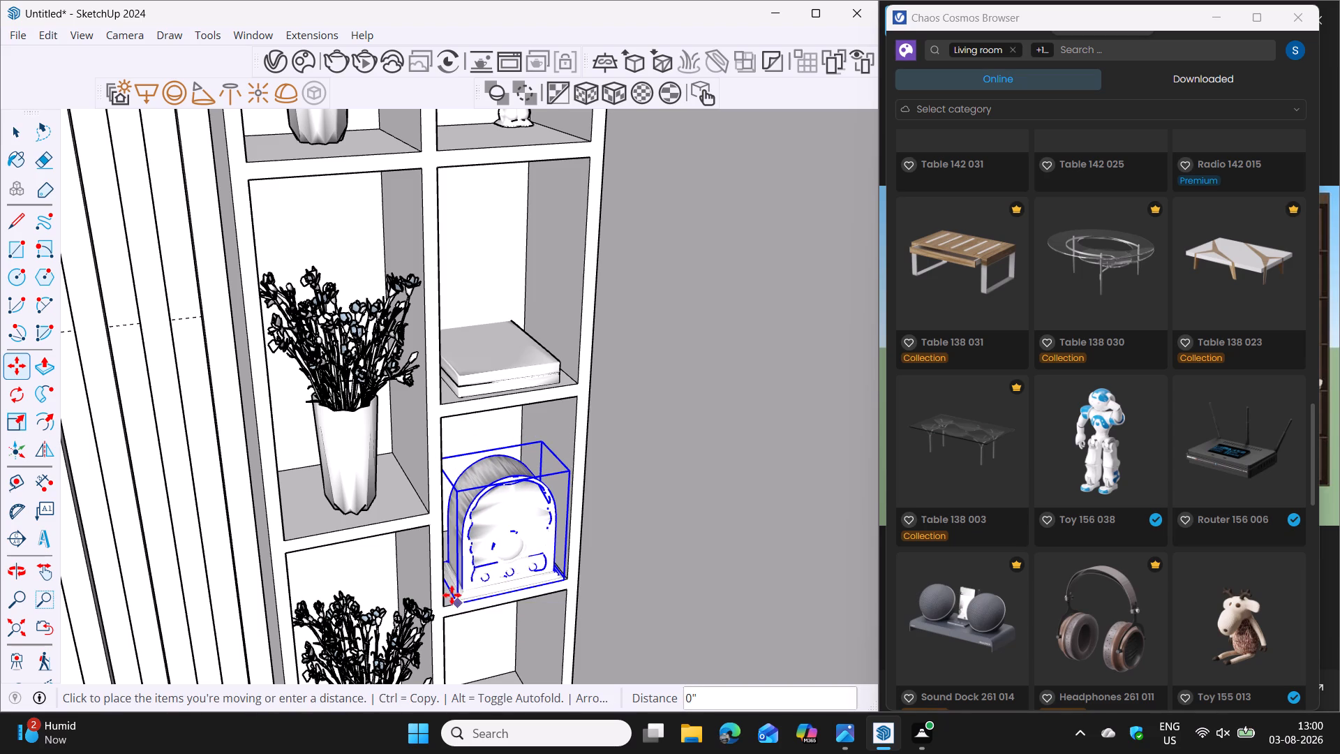
{"action": "left_click", "coordinate": [450, 592]}
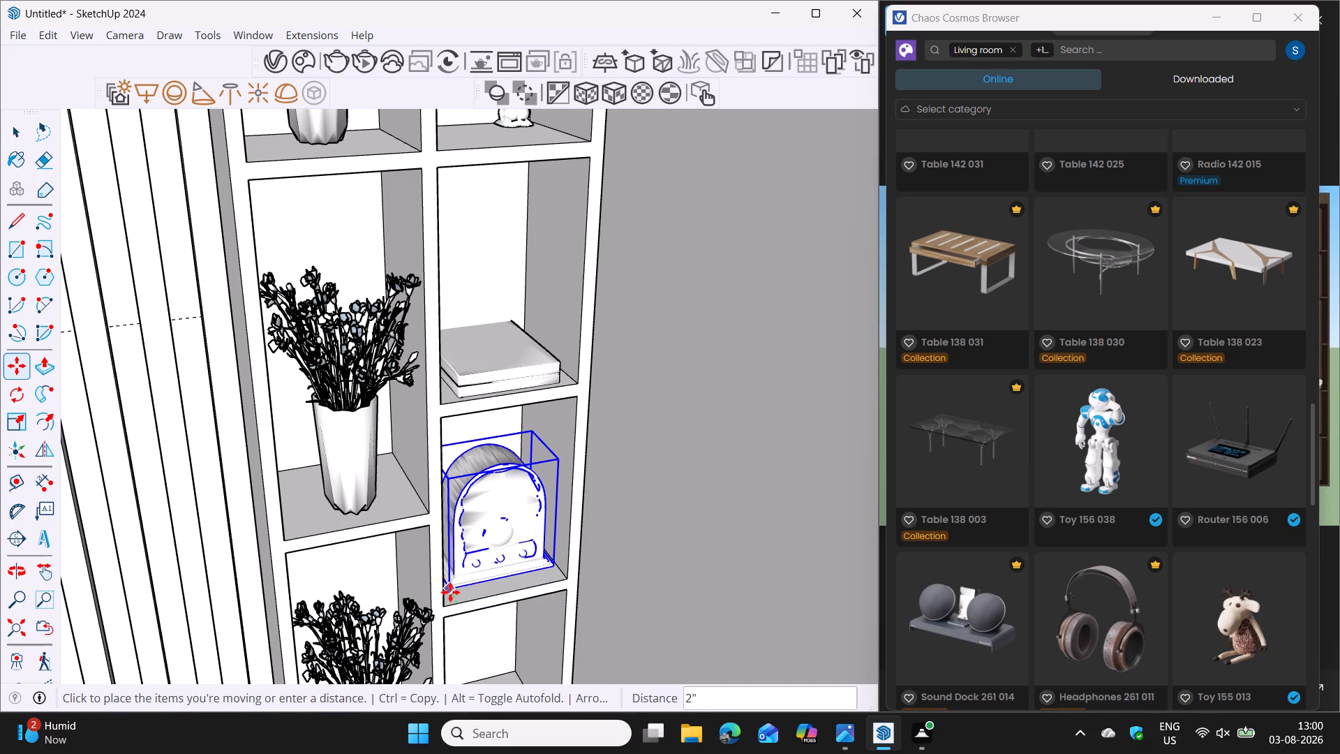
Delete the leftover plants and flat panel standing outside the room, leaving nothing selected.
{"action": "scroll", "coordinate": [517, 626], "scroll_direction": "down", "scroll_amount": 5}
{"action": "middle_click_drag", "start_coordinate": [487, 634], "coordinate": [462, 519], "text": "shift"}
{"action": "middle_click_drag", "start_coordinate": [470, 541], "coordinate": [456, 559]}
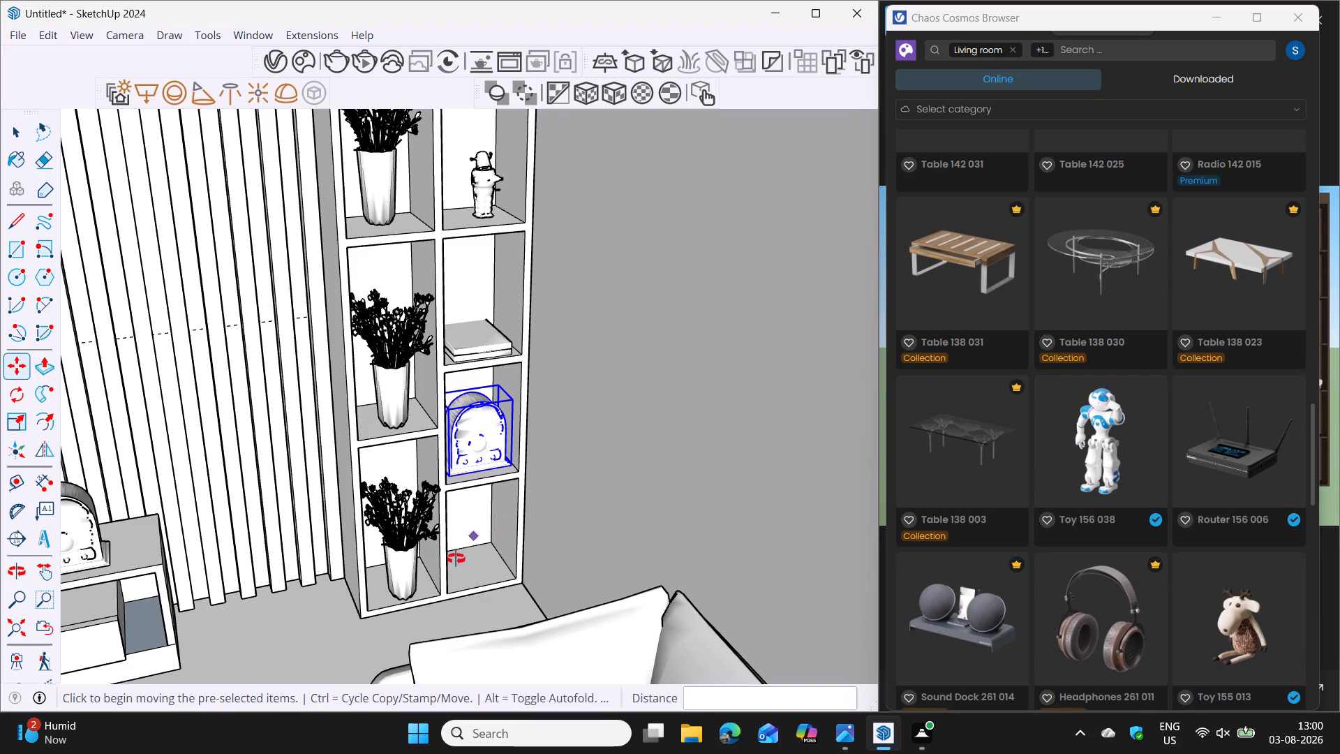
{"action": "middle_click_drag", "start_coordinate": [456, 559], "coordinate": [417, 533]}
{"action": "scroll", "coordinate": [417, 533], "scroll_direction": "down", "scroll_amount": 12}
{"action": "middle_click_drag", "start_coordinate": [435, 577], "coordinate": [452, 419], "text": "shift"}
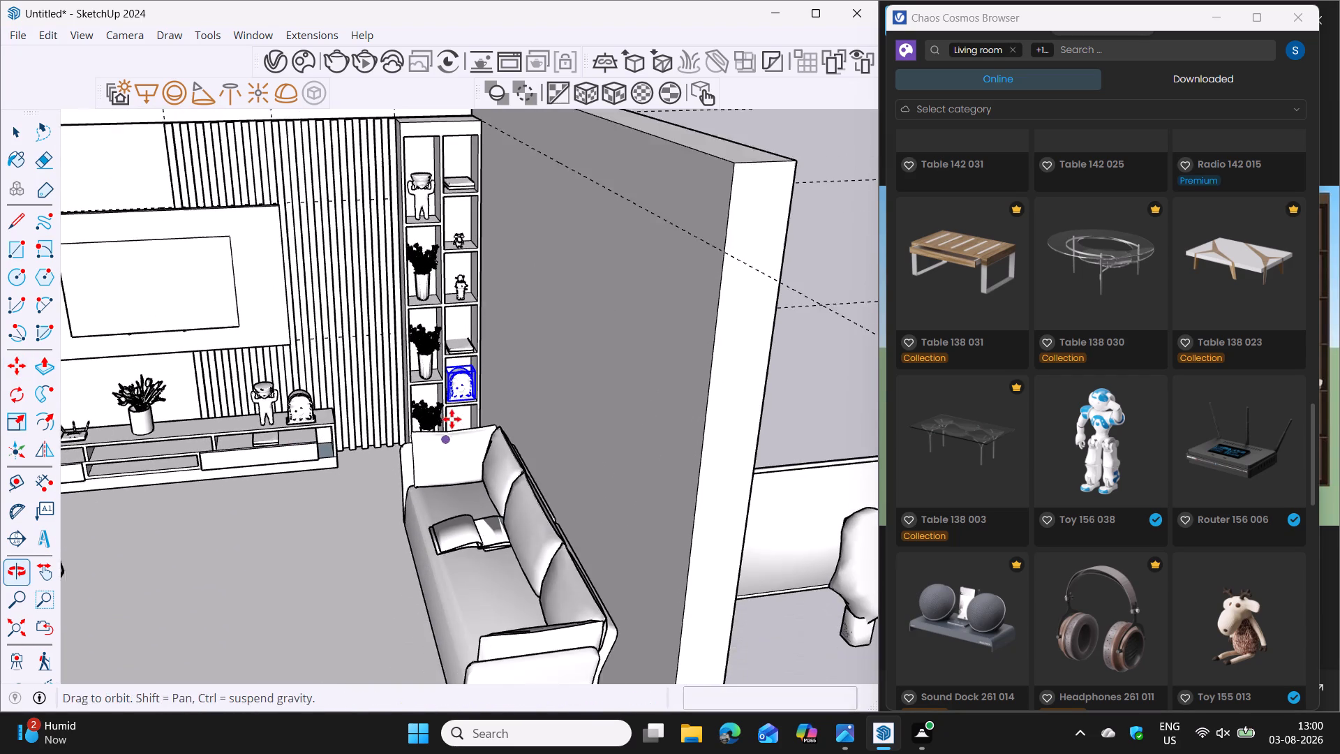
{"action": "scroll", "coordinate": [453, 430], "scroll_direction": "down", "scroll_amount": 5}
{"action": "middle_click_drag", "start_coordinate": [366, 515], "coordinate": [457, 381], "text": "shift"}
{"action": "scroll", "coordinate": [441, 471], "scroll_direction": "down", "scroll_amount": 5}
{"action": "middle_click_drag", "start_coordinate": [452, 471], "coordinate": [444, 509], "text": "shift"}
{"action": "middle_click_drag", "start_coordinate": [440, 510], "coordinate": [339, 436]}
{"action": "scroll", "coordinate": [343, 436], "scroll_direction": "up", "scroll_amount": 1}
{"action": "scroll", "coordinate": [631, 446], "scroll_direction": "down", "scroll_amount": 4}
{"action": "middle_click_drag", "start_coordinate": [752, 437], "coordinate": [743, 433], "text": "shift"}
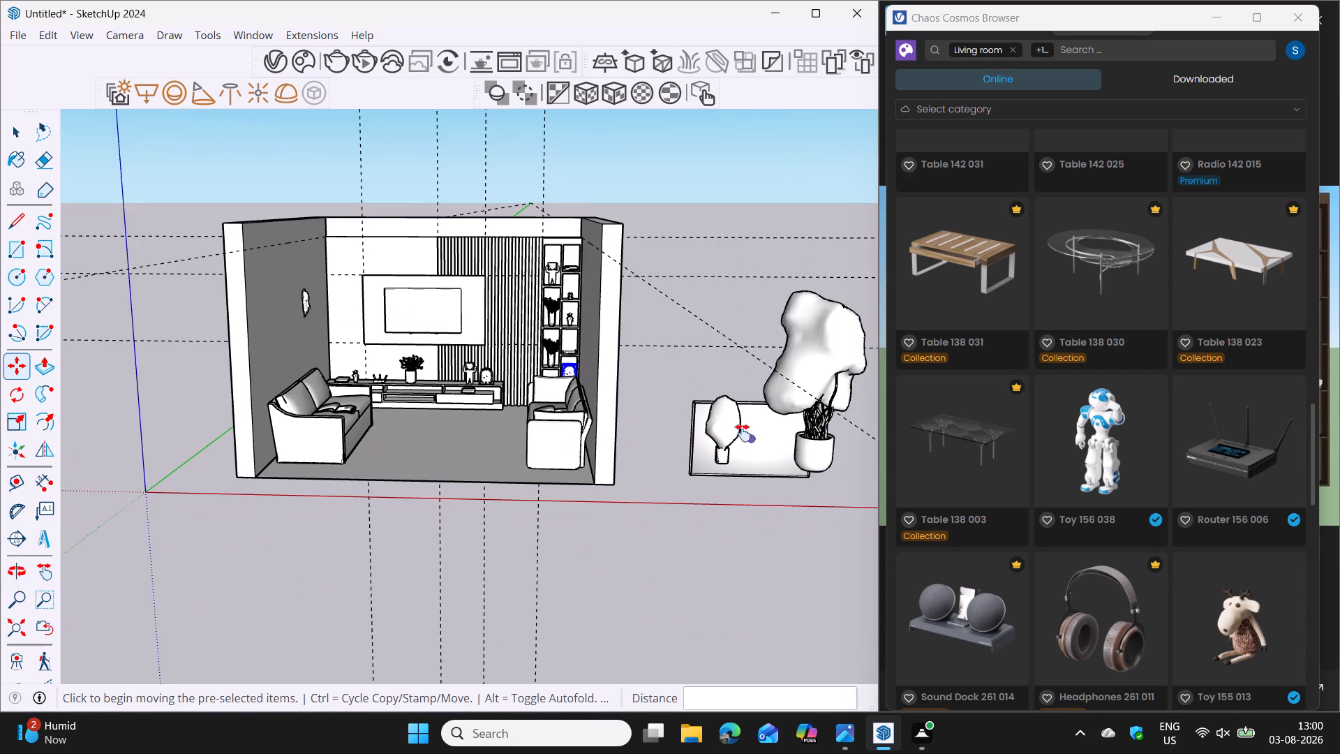
{"action": "middle_click_drag", "start_coordinate": [743, 433], "coordinate": [692, 406], "text": "shift"}
{"action": "key", "text": "space"}
{"action": "left_click_drag", "start_coordinate": [606, 212], "coordinate": [733, 536]}
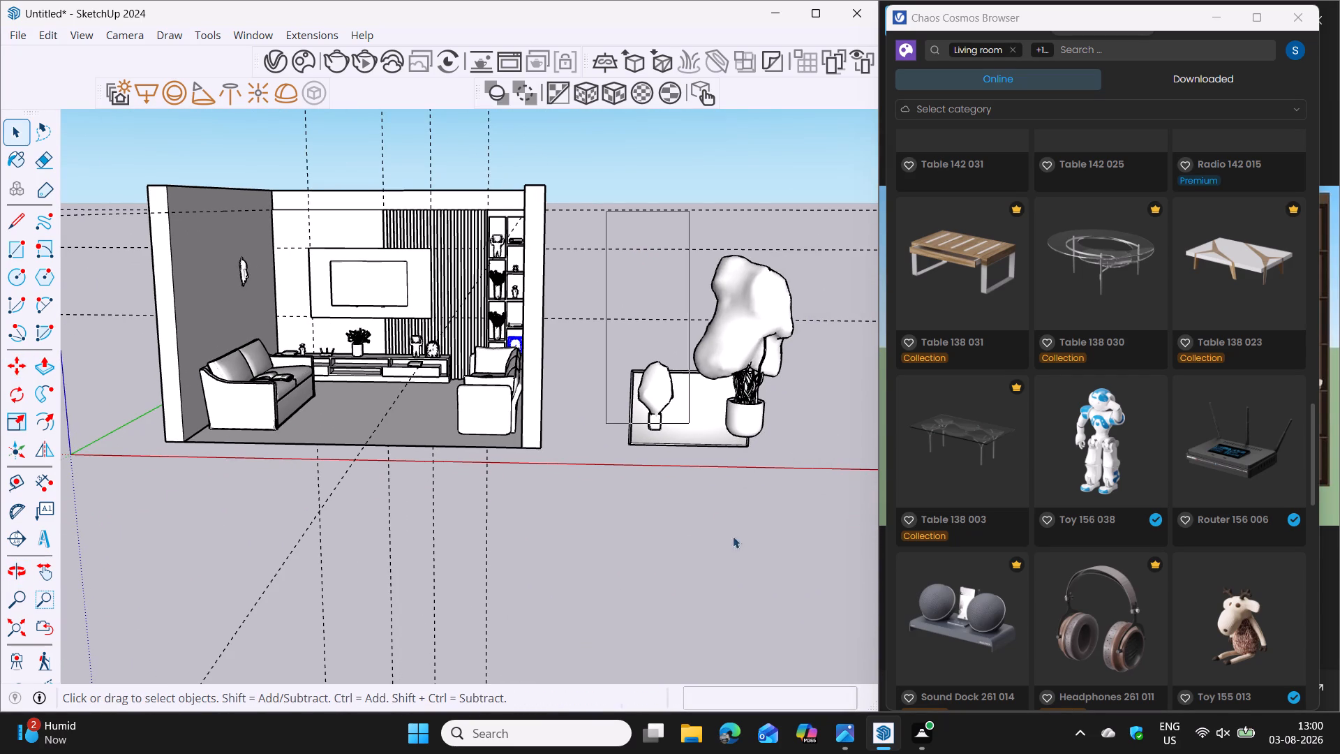
{"action": "left_click_drag", "start_coordinate": [733, 536], "coordinate": [842, 524]}
{"action": "key", "text": "Delete"}
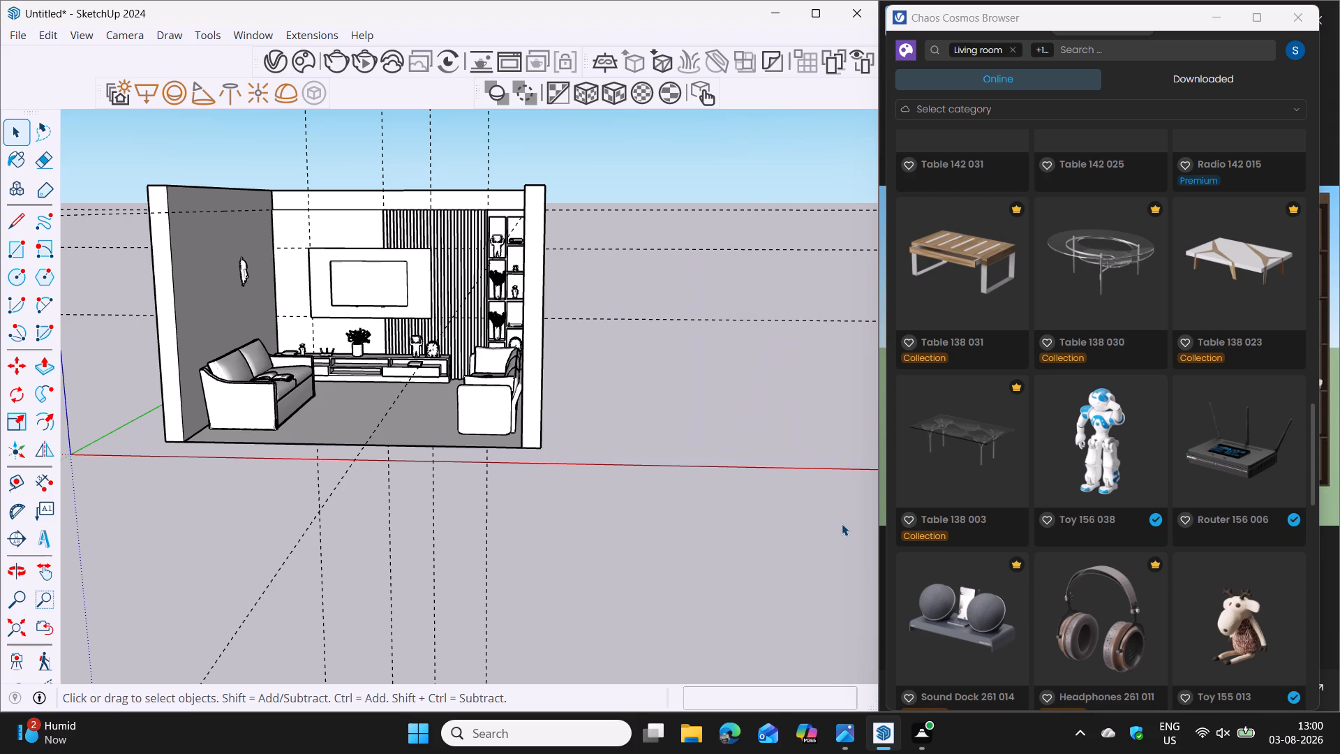
{"action": "key", "text": "space"}
{"action": "left_click", "coordinate": [720, 462]}
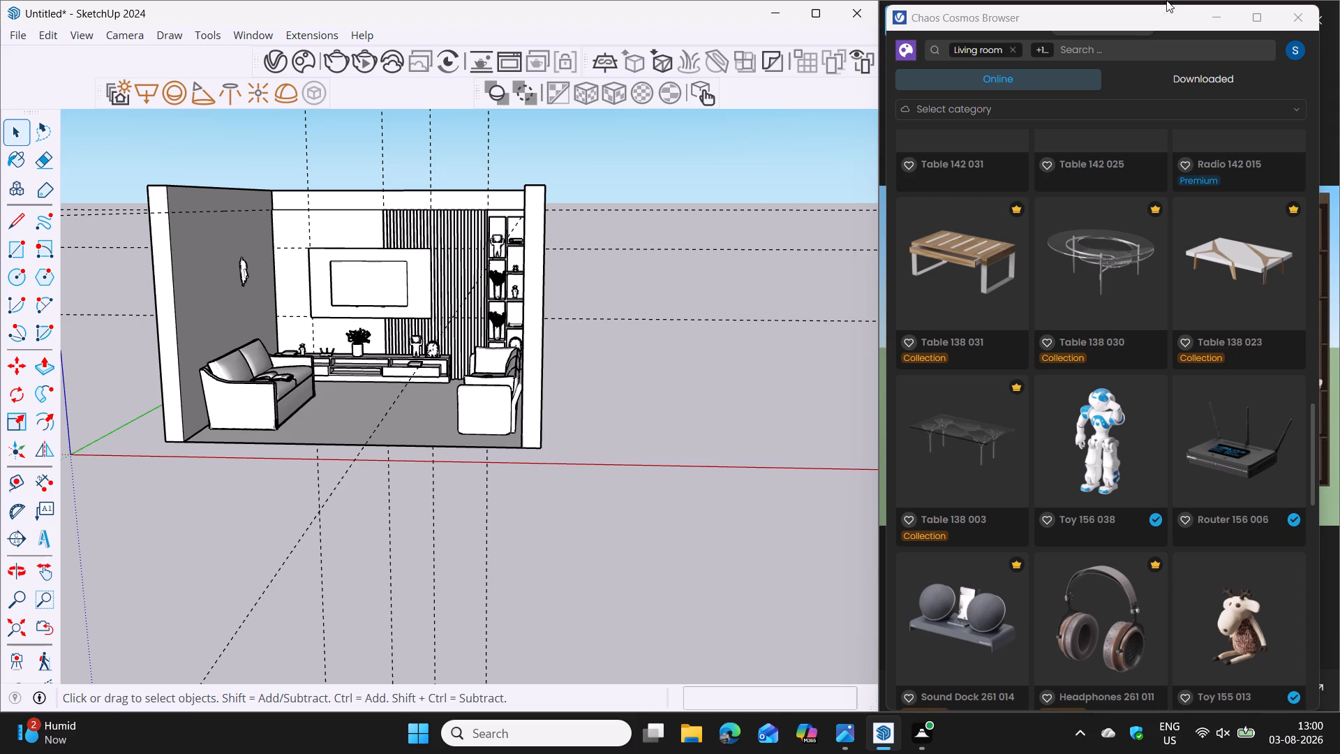
Close the Chaos Cosmos browser and inspect the furnished living room from several angles alongside the reference image.
{"action": "left_click", "coordinate": [1306, 18]}
{"action": "scroll", "coordinate": [674, 348], "scroll_direction": "down", "scroll_amount": 3}
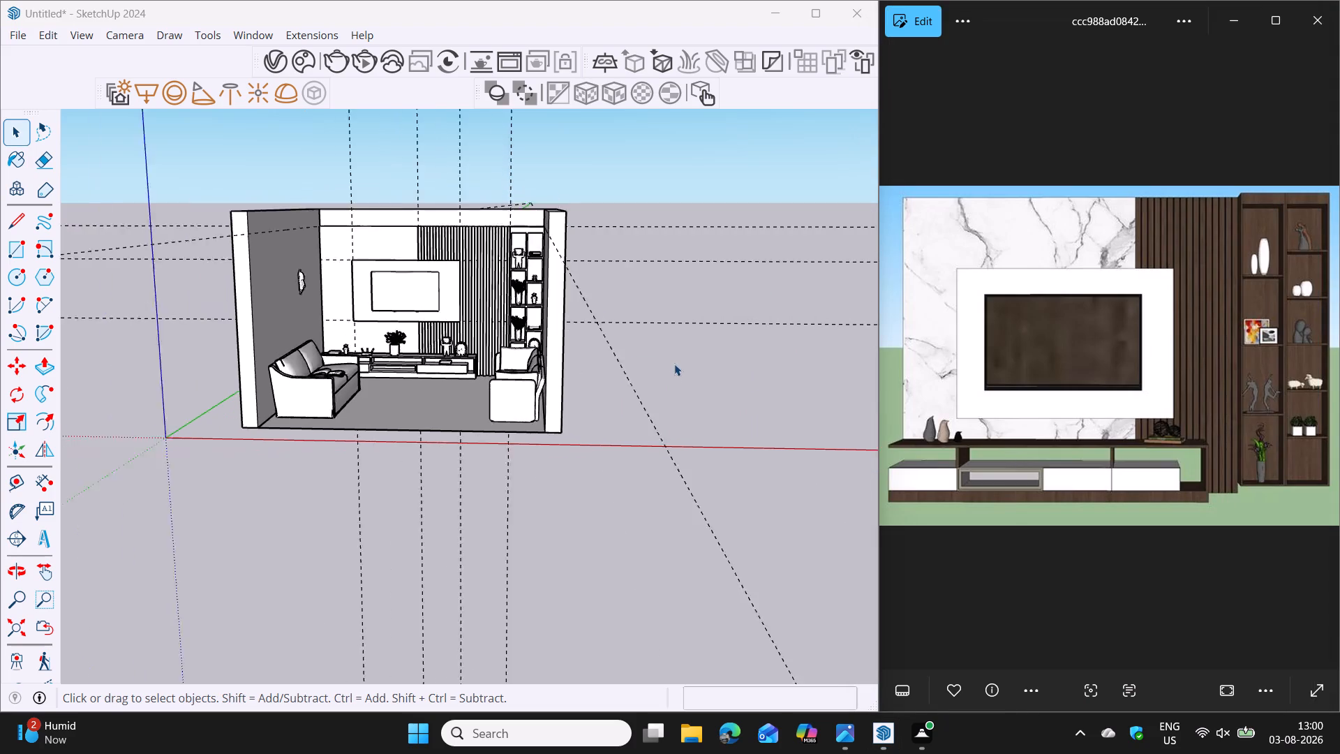
{"action": "scroll", "coordinate": [674, 364], "scroll_direction": "down", "scroll_amount": 1}
{"action": "middle_click_drag", "start_coordinate": [661, 379], "coordinate": [720, 443], "text": "shift"}
{"action": "scroll", "coordinate": [468, 423], "scroll_direction": "up", "scroll_amount": 3}
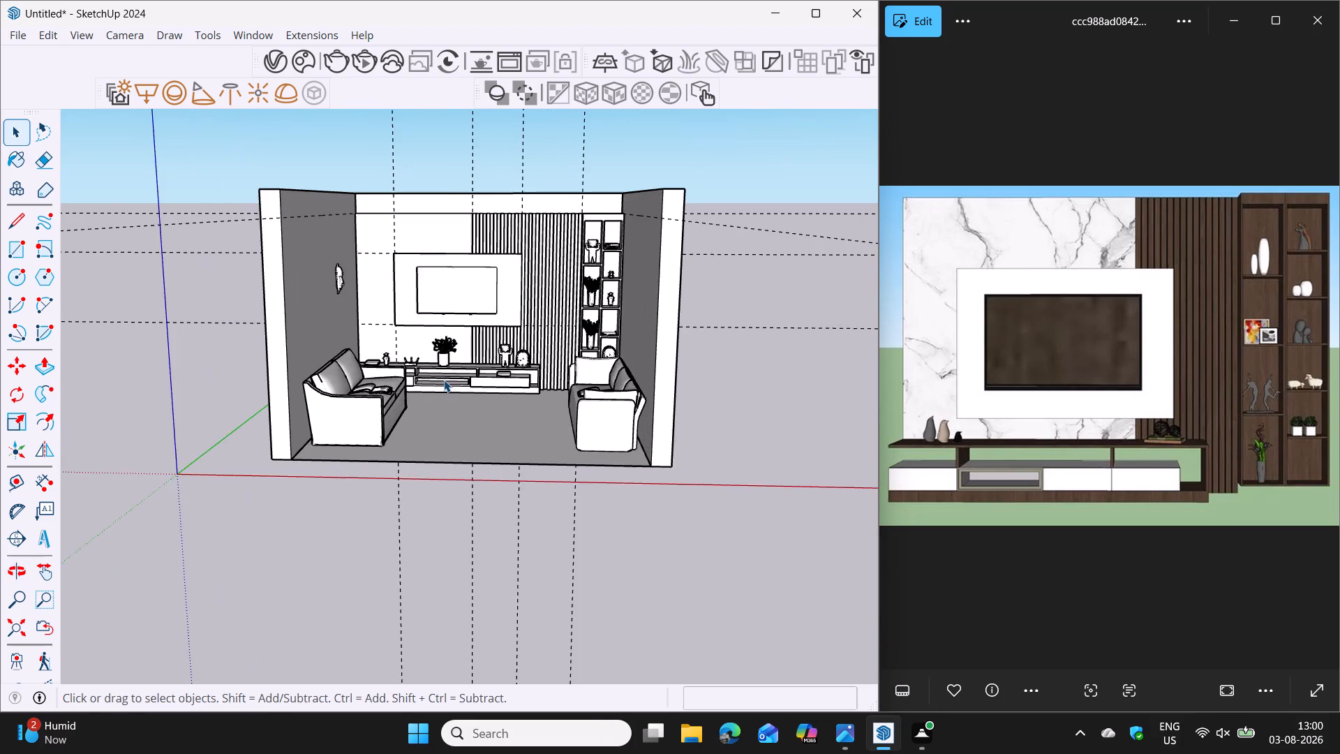
{"action": "scroll", "coordinate": [444, 380], "scroll_direction": "up", "scroll_amount": 4}
{"action": "scroll", "coordinate": [506, 351], "scroll_direction": "down", "scroll_amount": 3}
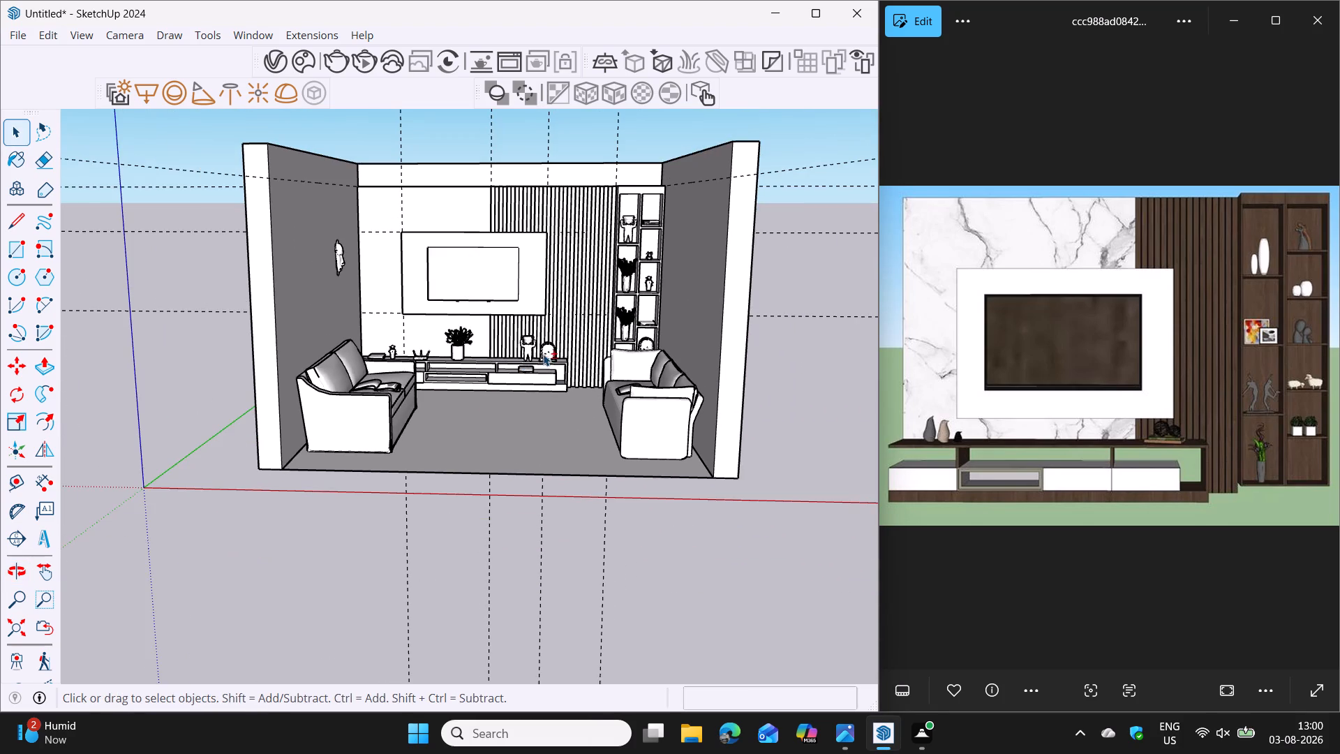
{"action": "middle_click_drag", "start_coordinate": [543, 354], "coordinate": [516, 398], "text": "shift"}
{"action": "scroll", "coordinate": [629, 385], "scroll_direction": "up", "scroll_amount": 2}
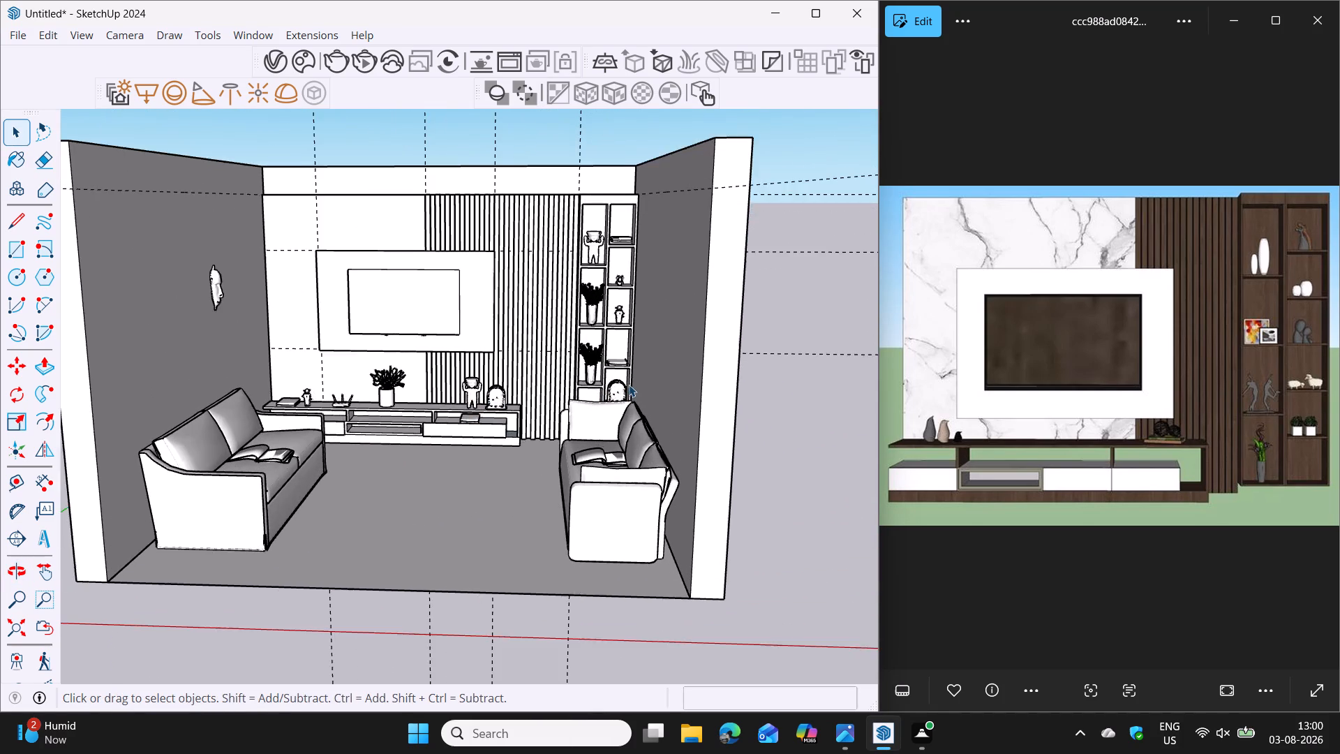
{"action": "scroll", "coordinate": [629, 385], "scroll_direction": "up", "scroll_amount": 1}
{"action": "middle_click_drag", "start_coordinate": [629, 385], "coordinate": [630, 487]}
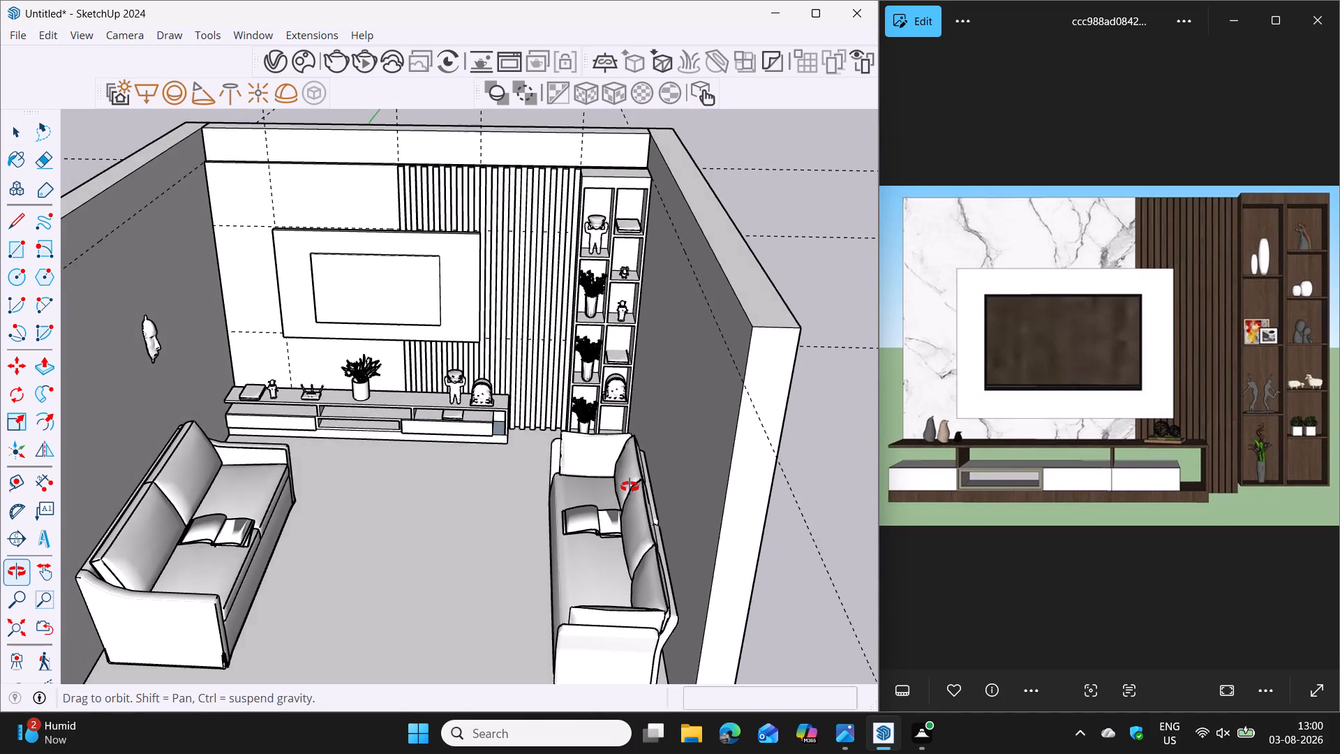
{"action": "middle_click_drag", "start_coordinate": [630, 487], "coordinate": [638, 434]}
{"action": "scroll", "coordinate": [638, 434], "scroll_direction": "down", "scroll_amount": 3}
{"action": "middle_click_drag", "start_coordinate": [517, 431], "coordinate": [618, 455], "text": "shift"}
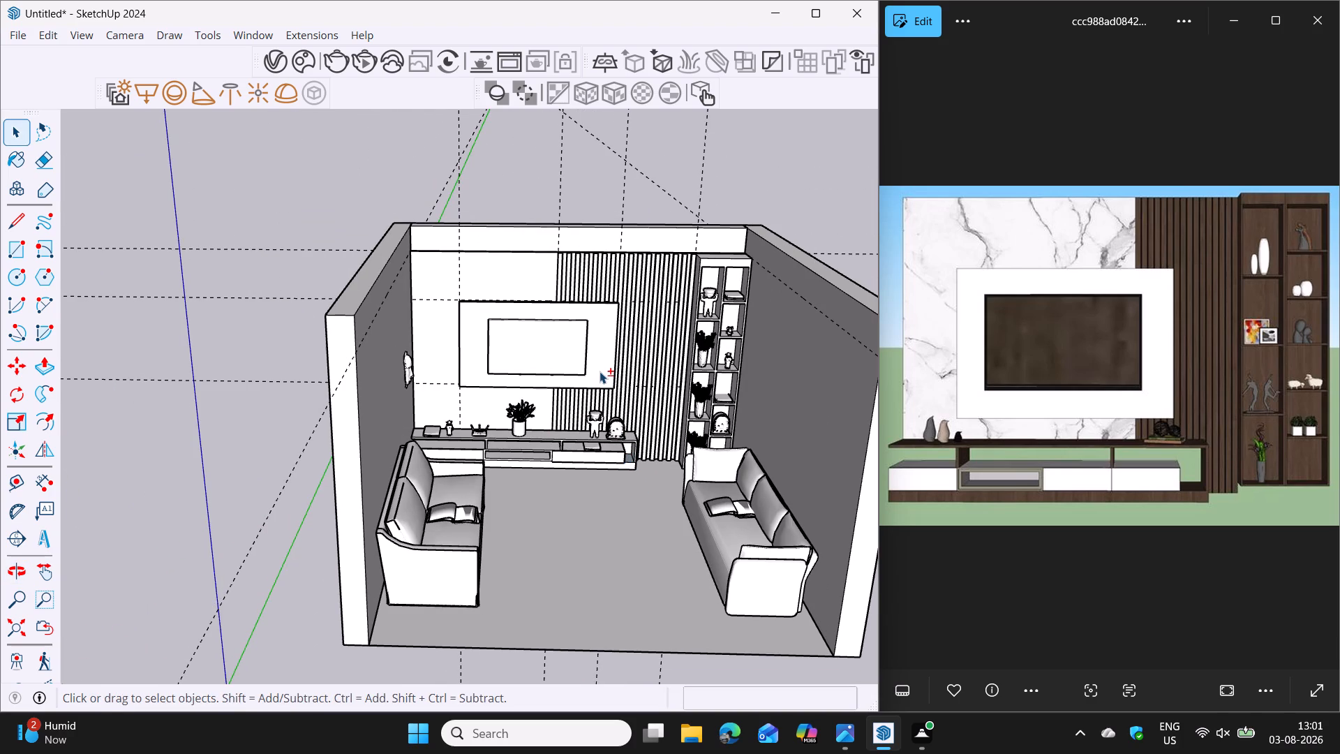
{"action": "scroll", "coordinate": [627, 401], "scroll_direction": "down", "scroll_amount": 1, "text": "shift"}
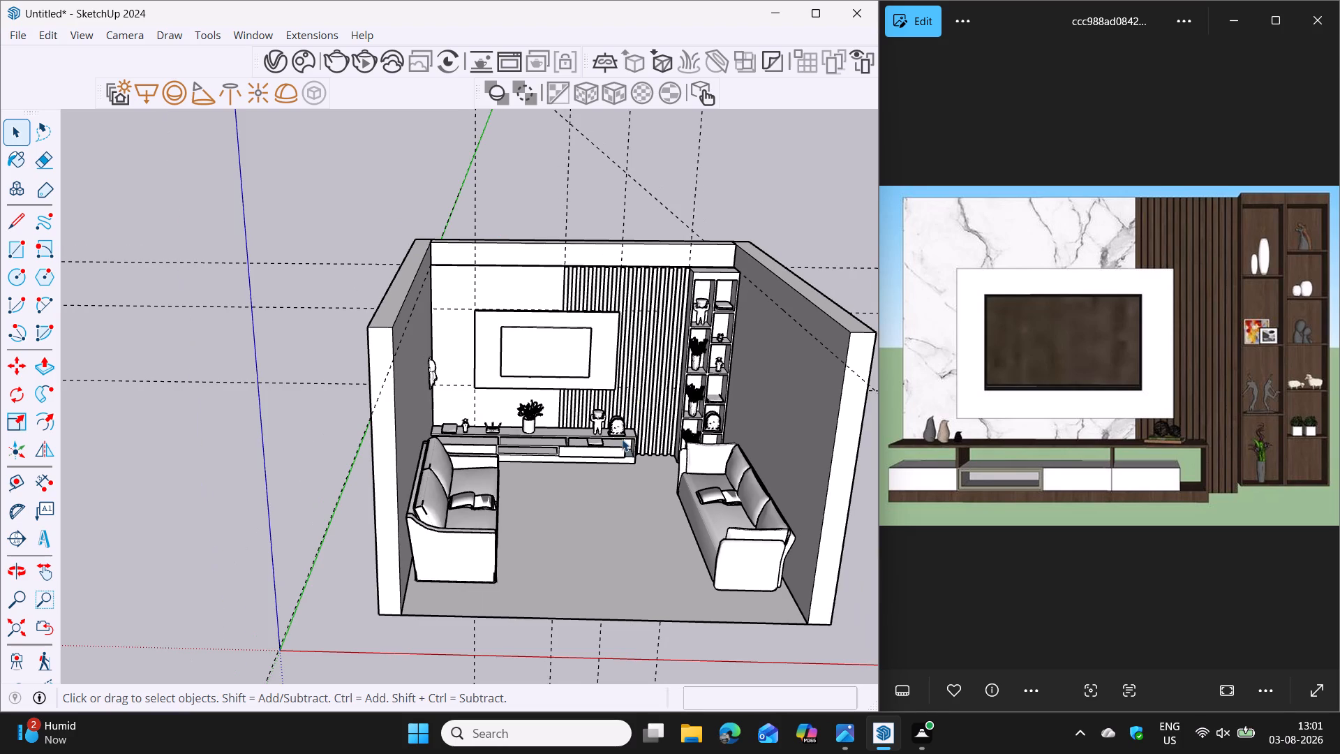
{"action": "middle_click_drag", "start_coordinate": [612, 445], "coordinate": [593, 417], "text": "shift"}
{"action": "middle_click_drag", "start_coordinate": [588, 451], "coordinate": [583, 441]}
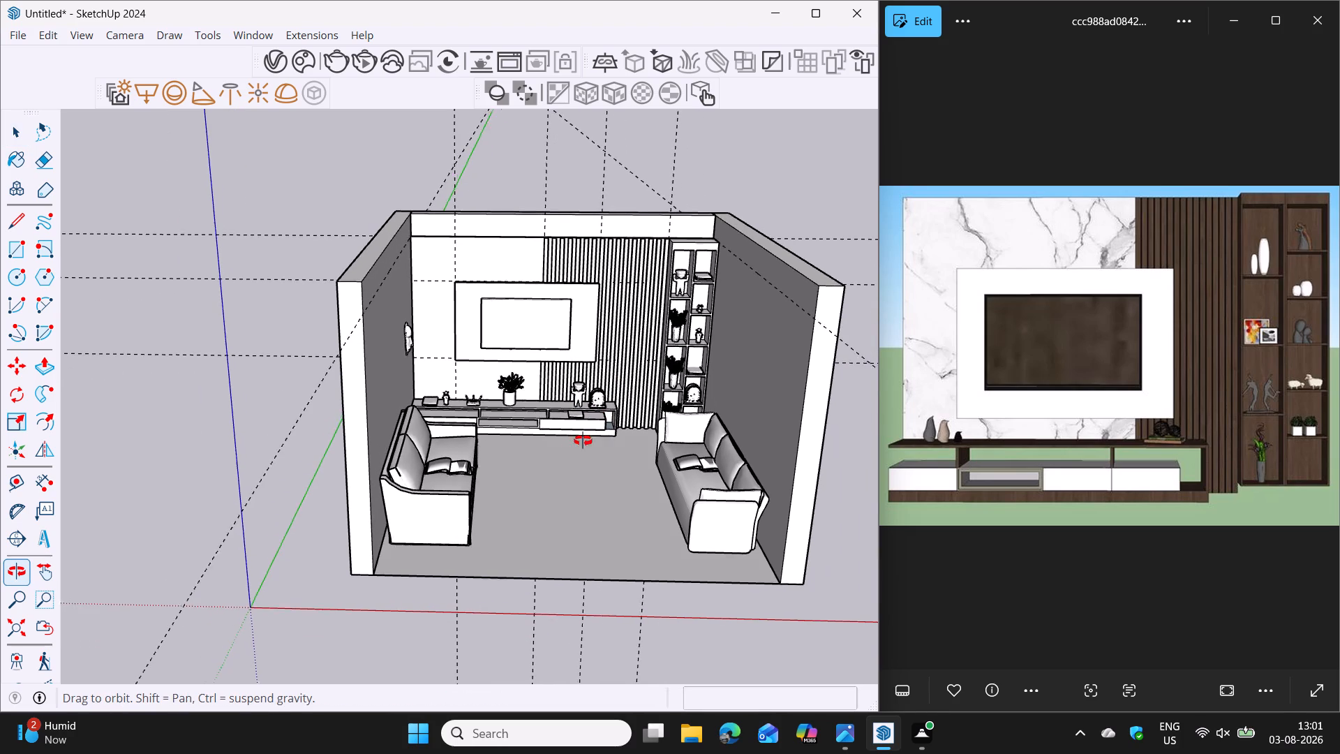
{"action": "middle_click_drag", "start_coordinate": [583, 441], "coordinate": [552, 401]}
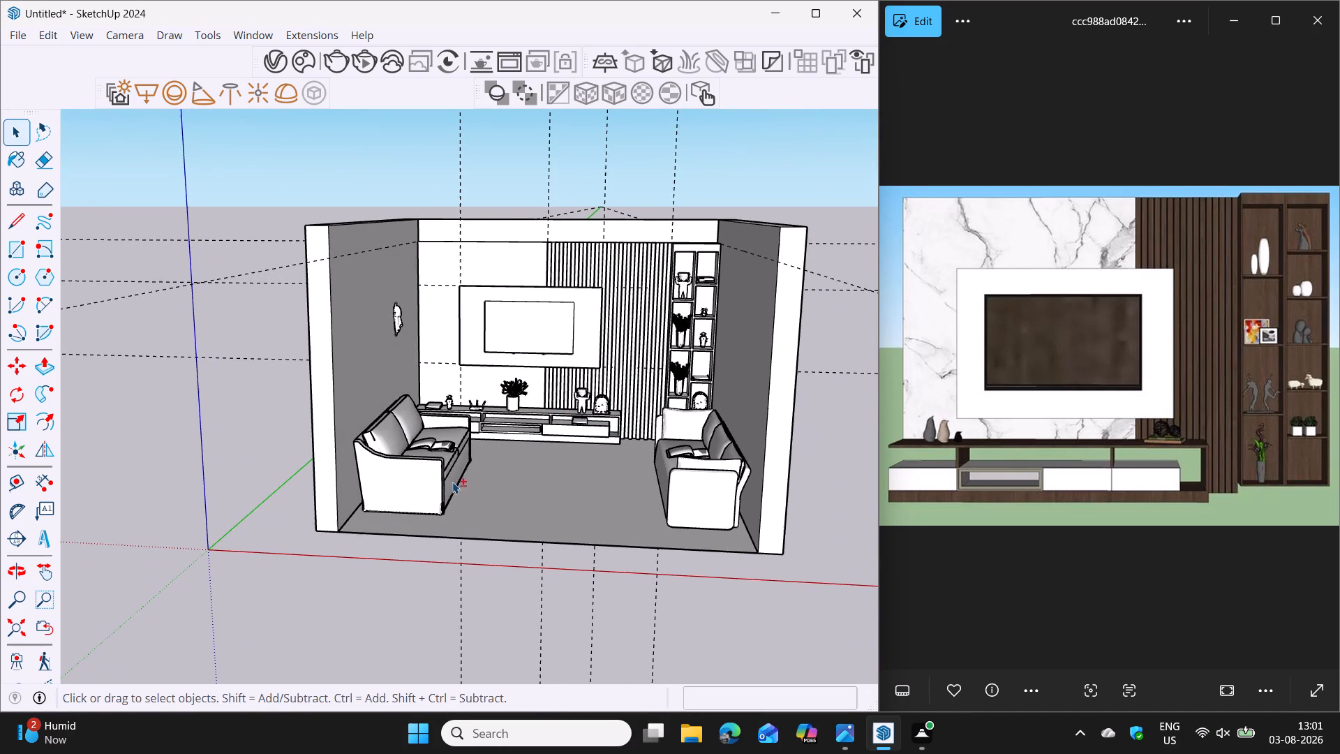
{"action": "middle_click_drag", "start_coordinate": [453, 482], "coordinate": [442, 456], "text": "shift"}
{"action": "middle_click_drag", "start_coordinate": [459, 471], "coordinate": [561, 473]}
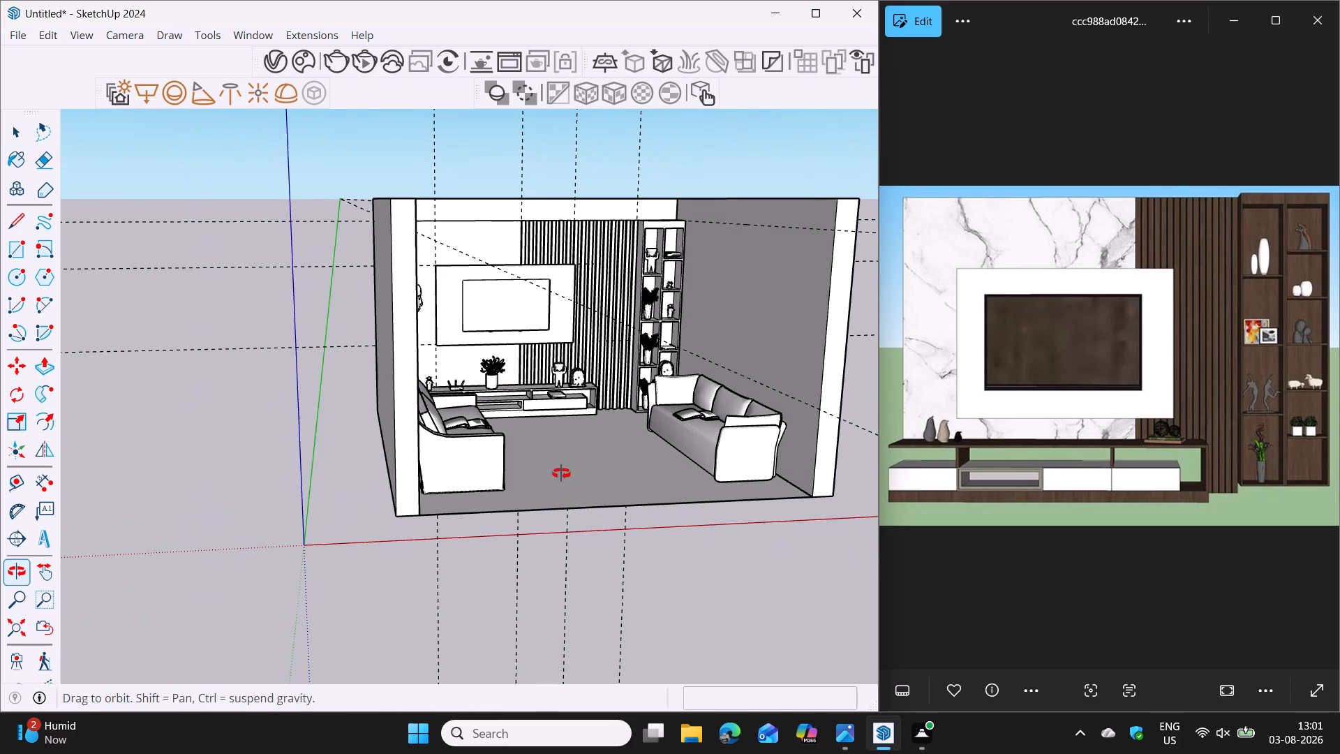
{"action": "middle_click_drag", "start_coordinate": [561, 473], "coordinate": [543, 473]}
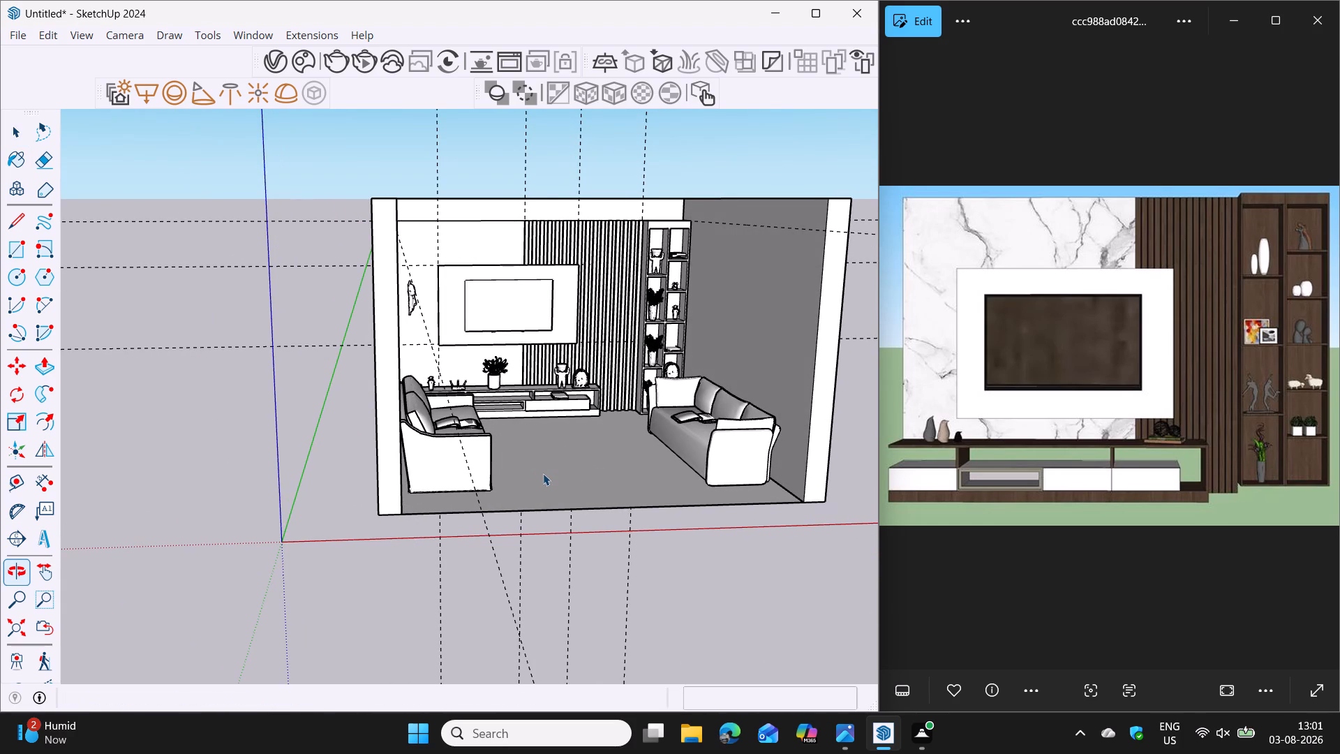
{"action": "scroll", "coordinate": [551, 473], "scroll_direction": "down", "scroll_amount": 1}
{"action": "middle_click_drag", "start_coordinate": [600, 478], "coordinate": [555, 453], "text": "shift"}
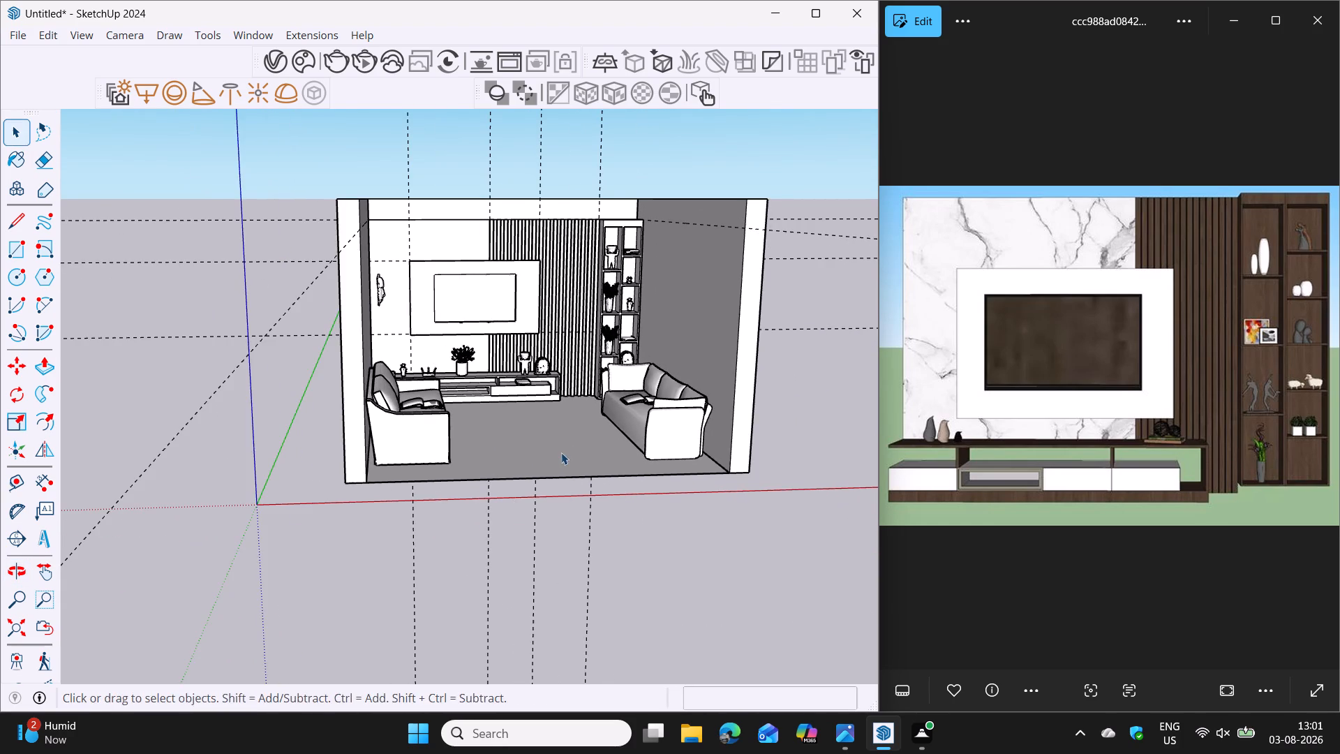
{"action": "middle_click_drag", "start_coordinate": [561, 452], "coordinate": [491, 446]}
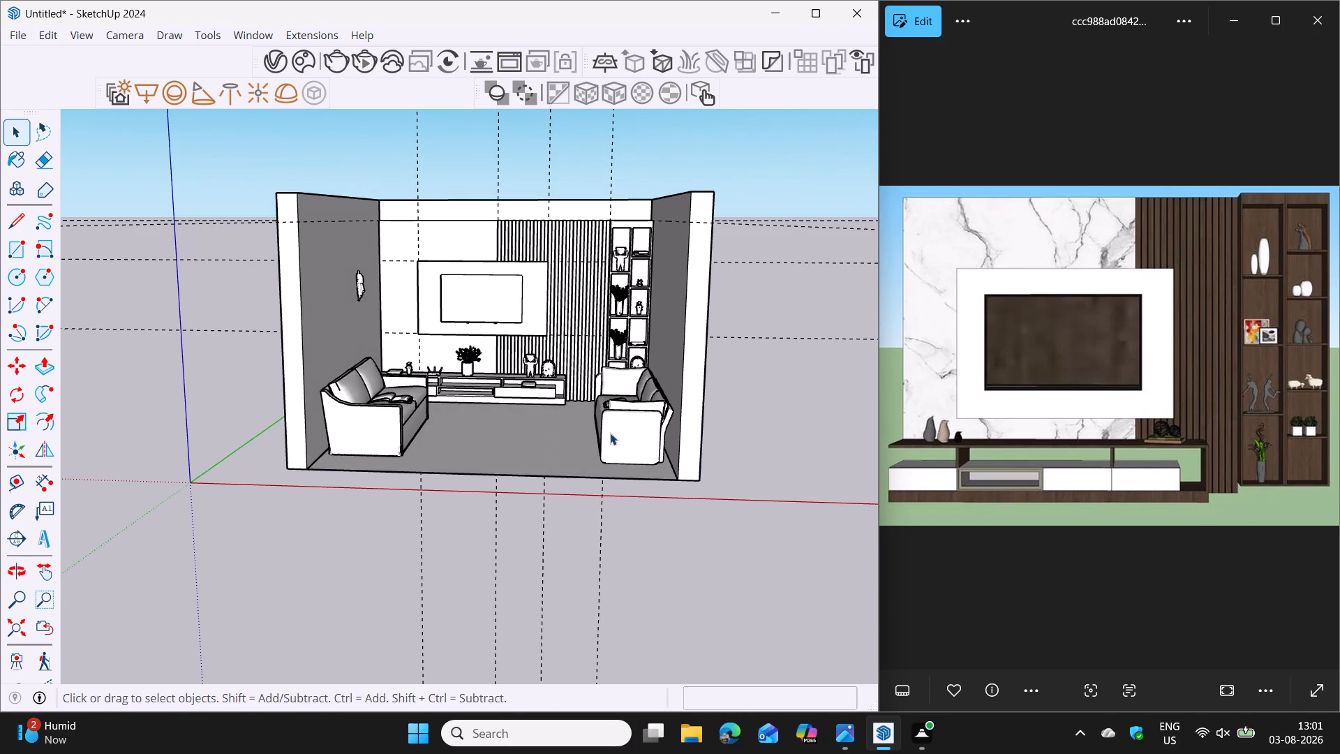
{"action": "middle_click_drag", "start_coordinate": [542, 394], "coordinate": [563, 448], "text": "shift"}
{"action": "scroll", "coordinate": [445, 306], "scroll_direction": "up", "scroll_amount": 3}
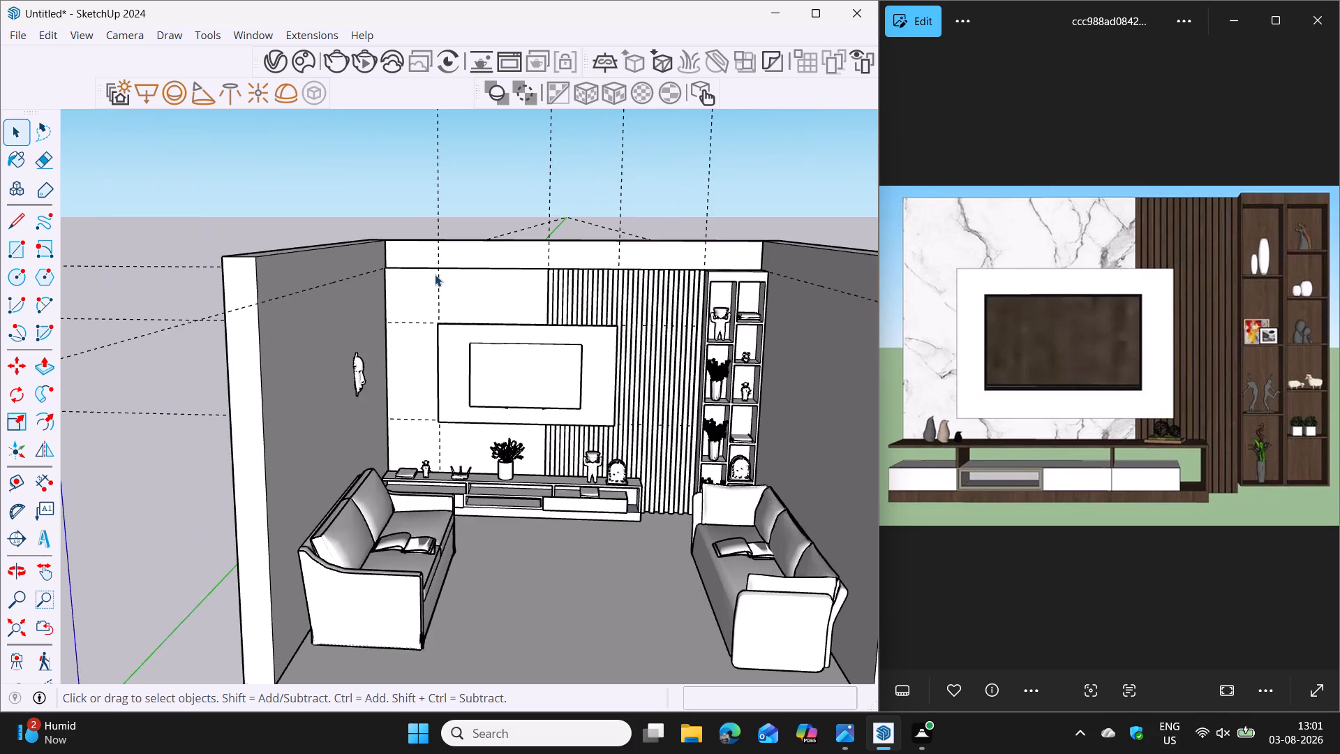
{"action": "scroll", "coordinate": [434, 277], "scroll_direction": "up", "scroll_amount": 3}
{"action": "scroll", "coordinate": [328, 346], "scroll_direction": "down", "scroll_amount": 3}
{"action": "scroll", "coordinate": [487, 364], "scroll_direction": "down", "scroll_amount": 2}
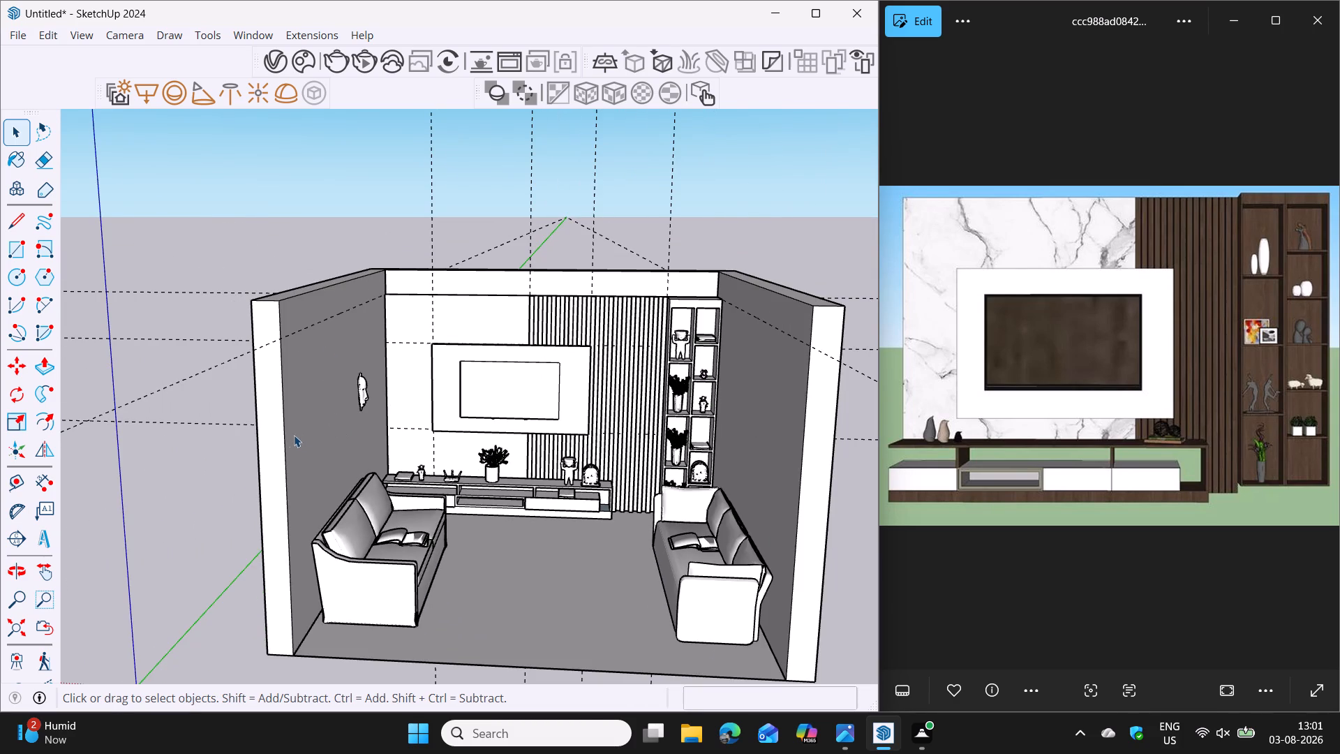
Reopen the Chaos Cosmos browser, place its window over the model clear of the reference image, and switch to the downloaded assets.
{"action": "left_click", "coordinate": [289, 436]}
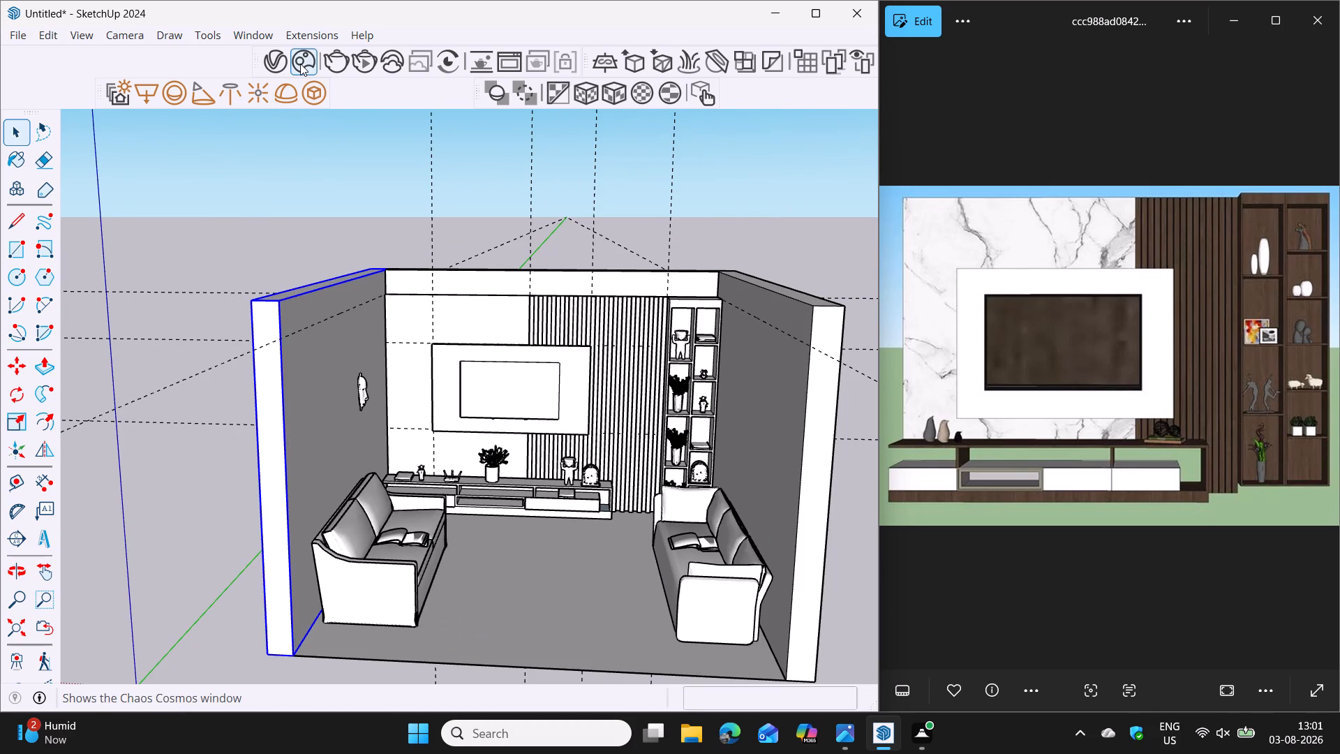
{"action": "left_click", "coordinate": [300, 64]}
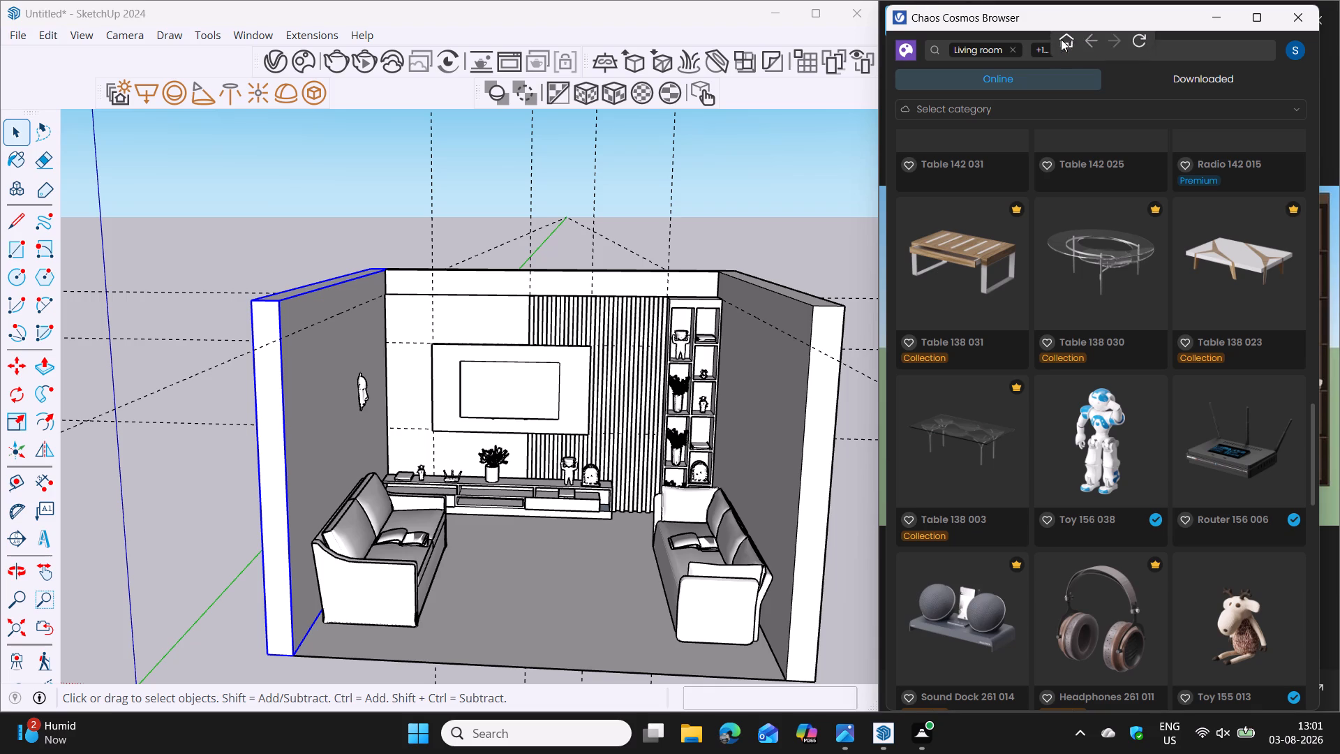
{"action": "left_click_drag", "start_coordinate": [1119, 22], "coordinate": [392, 77]}
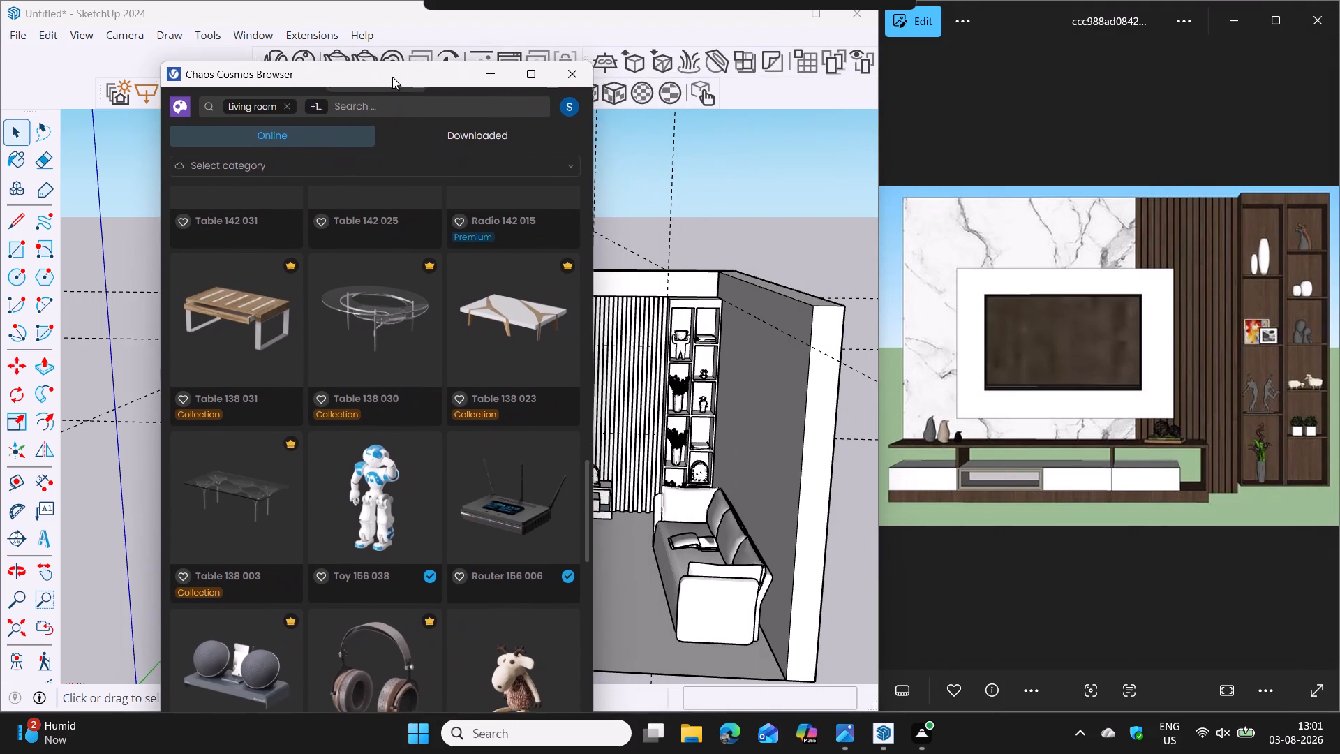
{"action": "left_click_drag", "start_coordinate": [392, 77], "coordinate": [388, 66]}
{"action": "left_click", "coordinate": [490, 123]}
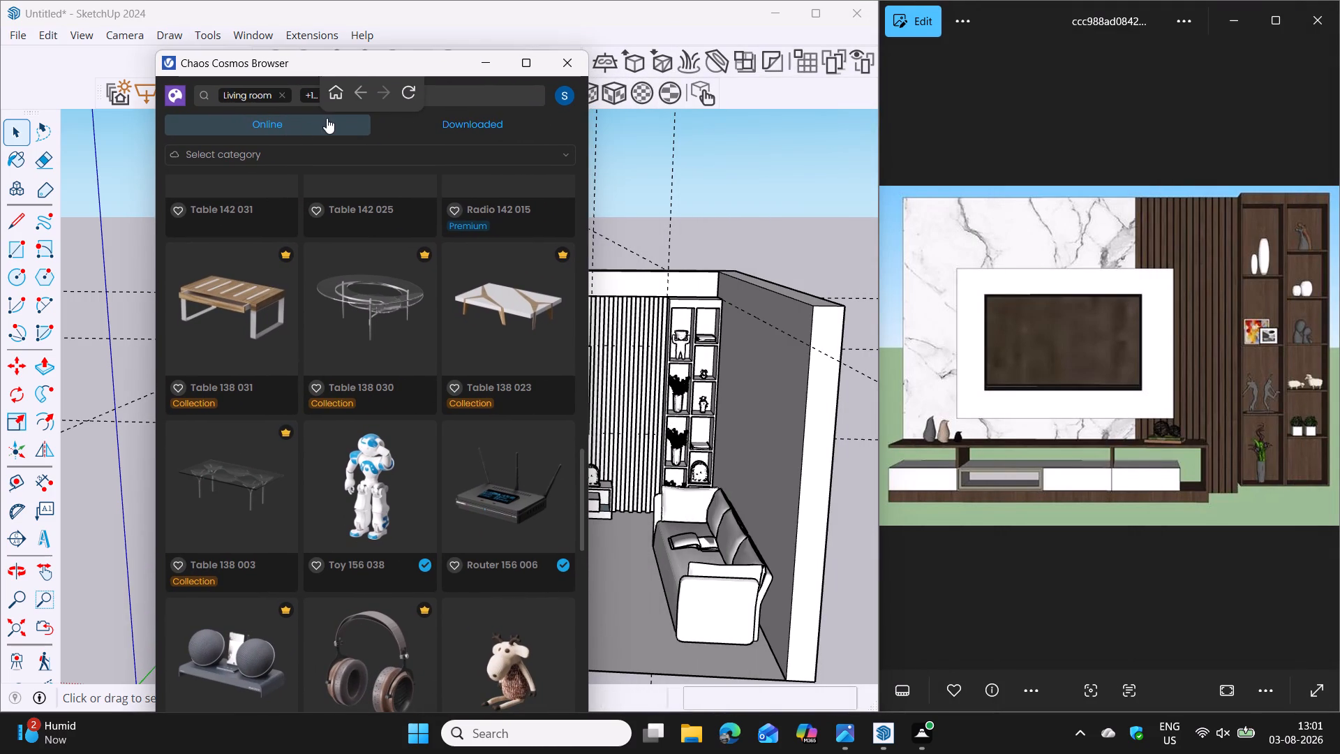
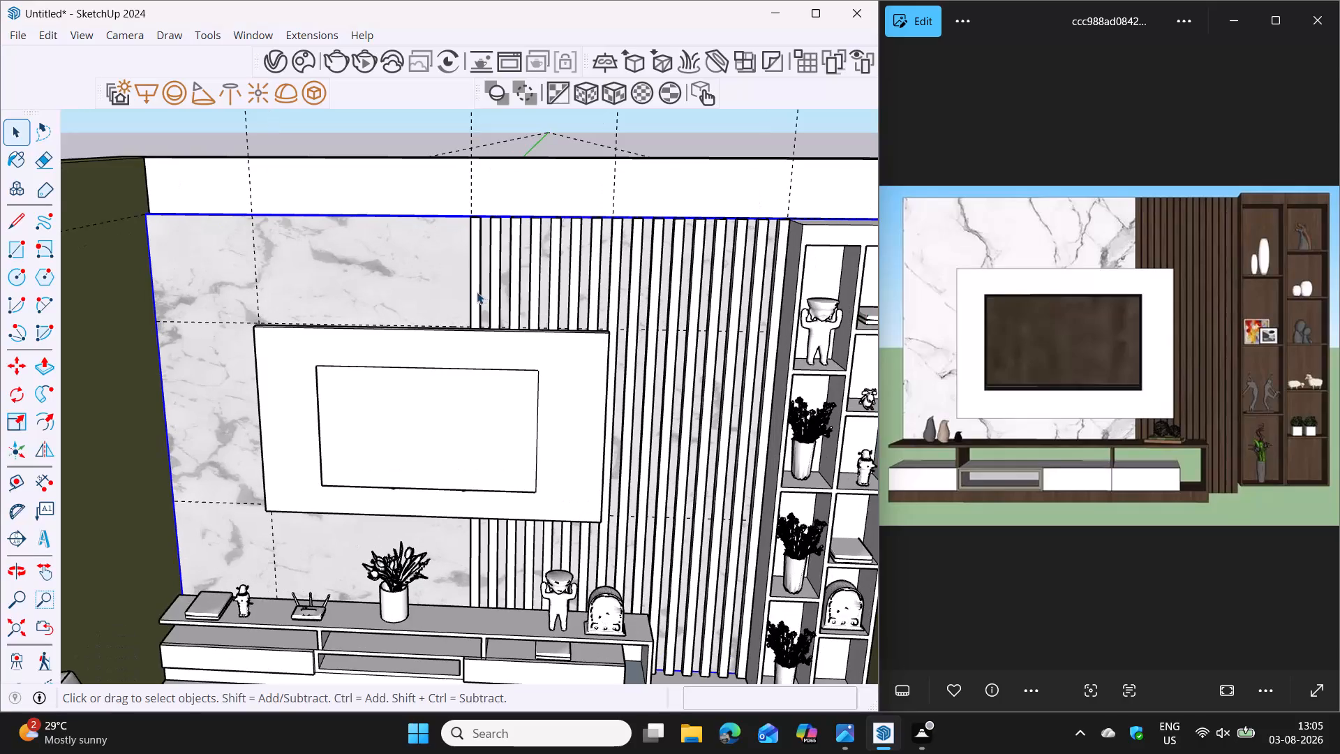
Open the vertical slat panel group beside the marble wall for editing and select its first slat.
{"action": "left_click", "coordinate": [475, 292]}
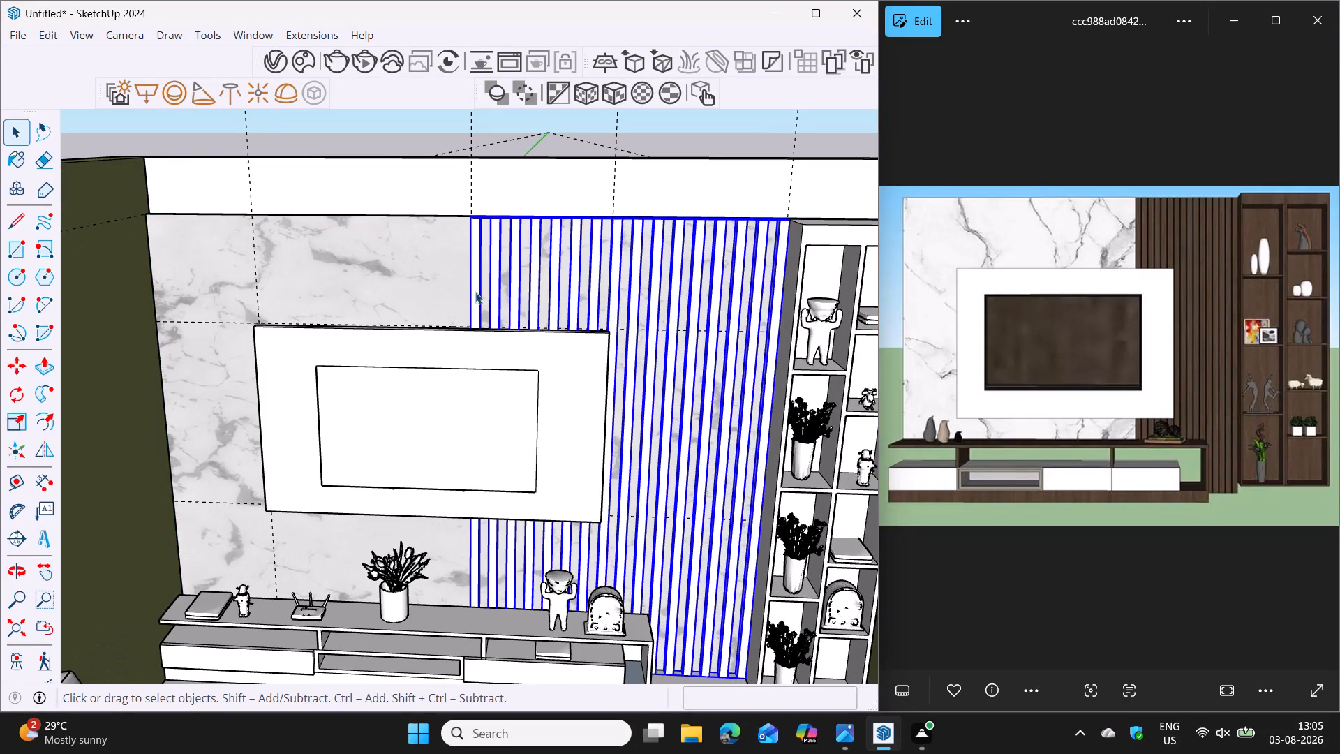
{"action": "double_click", "coordinate": [475, 292]}
{"action": "left_click", "coordinate": [475, 292]}
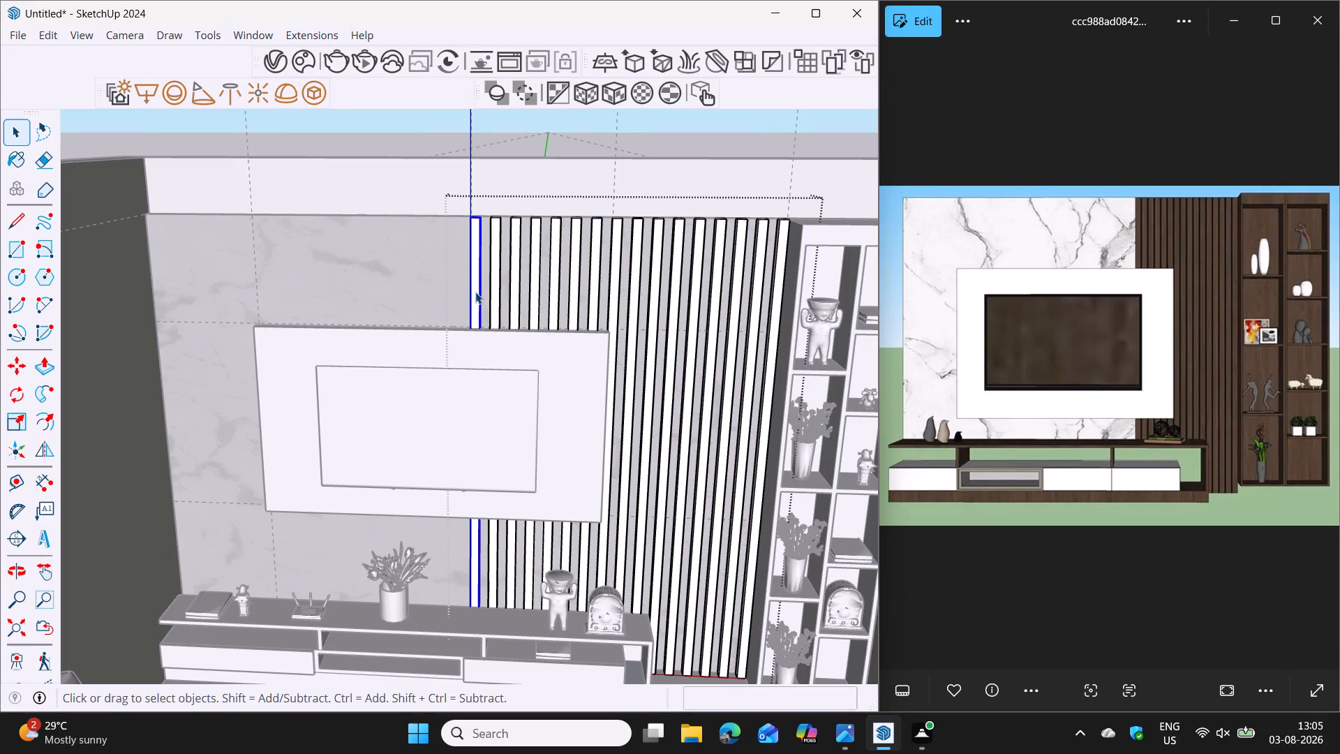
{"action": "scroll", "coordinate": [643, 345], "scroll_direction": "down", "scroll_amount": 5}
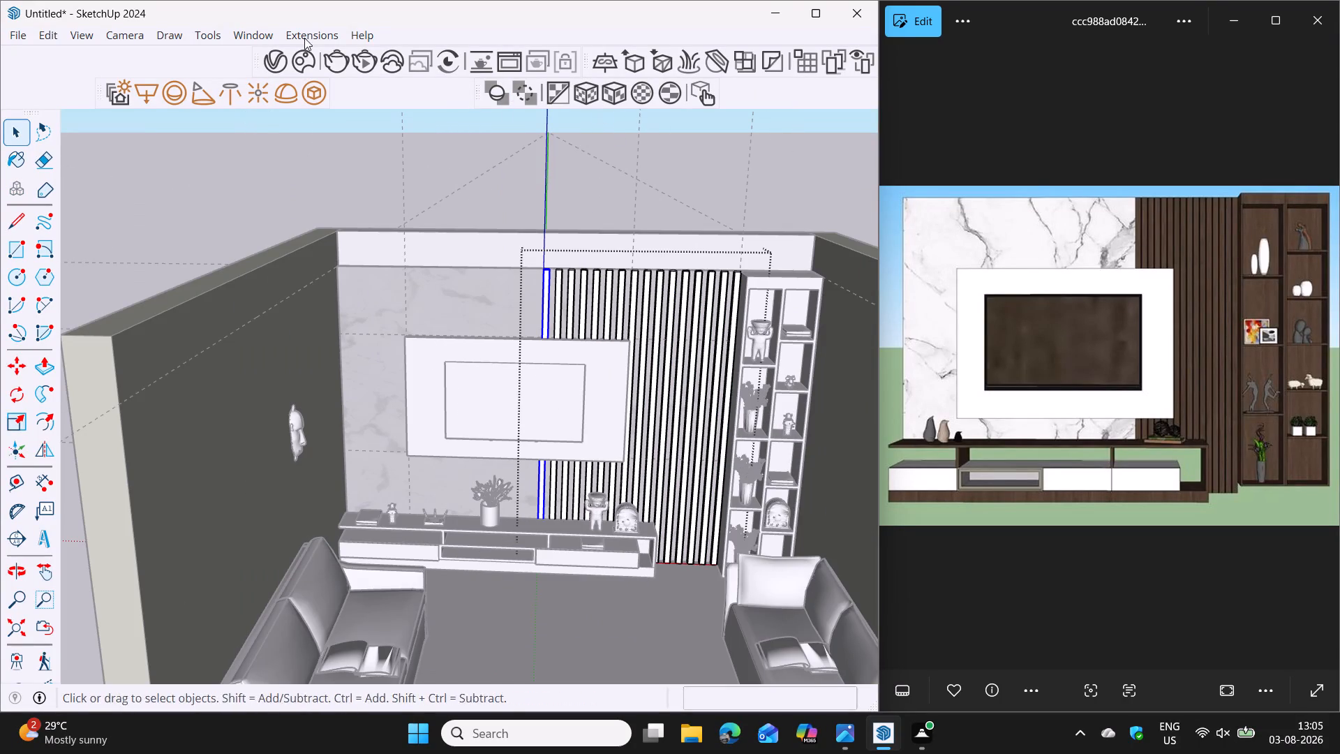
Find the dark Wood Walnut 33-38 100cm material among the downloaded Chaos Cosmos assets and import it into the scene.
{"action": "left_click", "coordinate": [299, 57]}
{"action": "left_click_drag", "start_coordinate": [961, 386], "coordinate": [995, 179]}
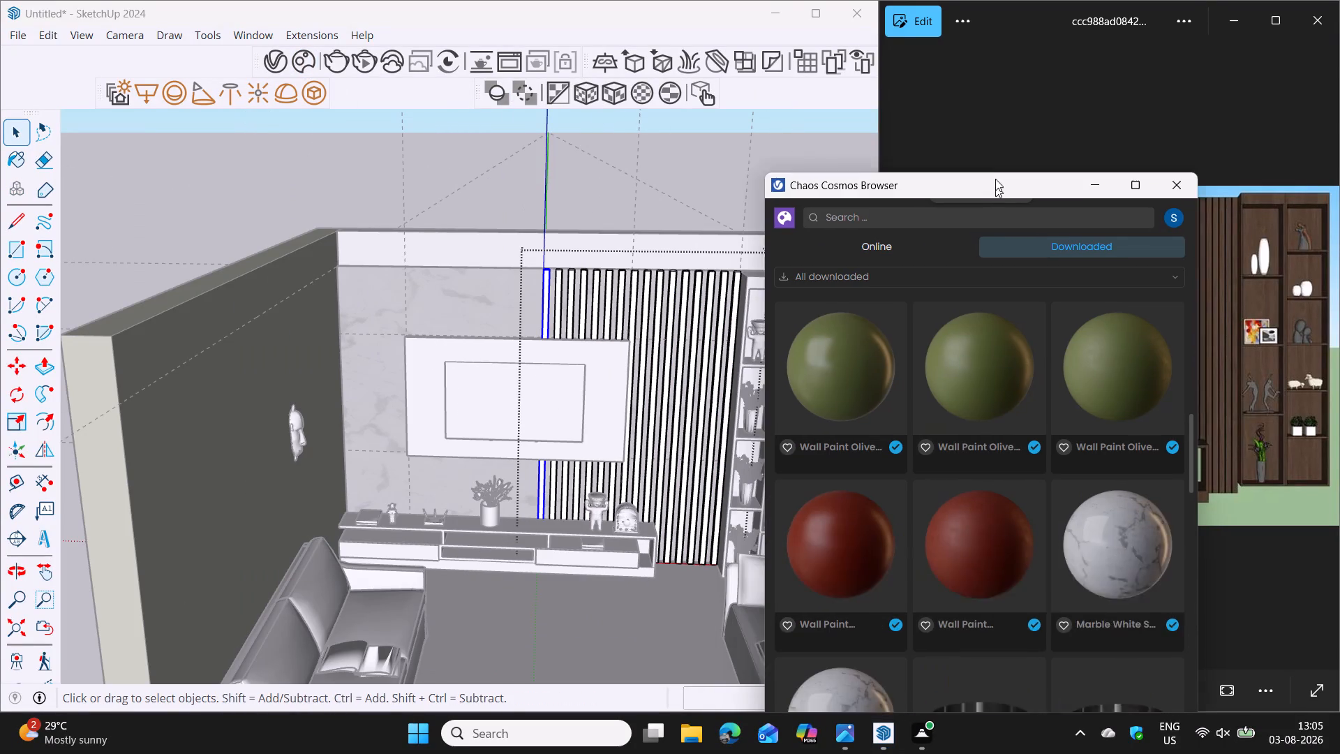
{"action": "left_click_drag", "start_coordinate": [995, 179], "coordinate": [1002, 104]}
{"action": "scroll", "coordinate": [1062, 415], "scroll_direction": "down", "scroll_amount": 5}
{"action": "scroll", "coordinate": [1068, 474], "scroll_direction": "down", "scroll_amount": 4}
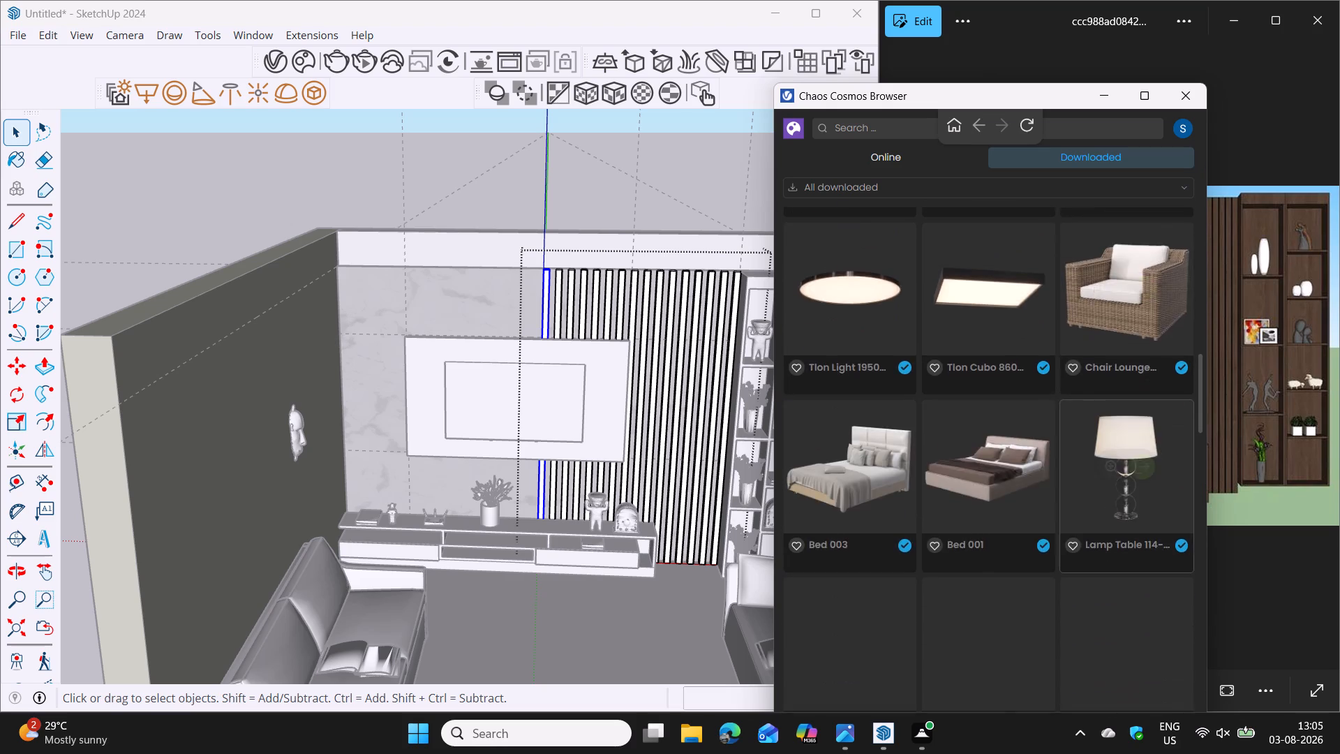
{"action": "scroll", "coordinate": [1068, 485], "scroll_direction": "down", "scroll_amount": 20}
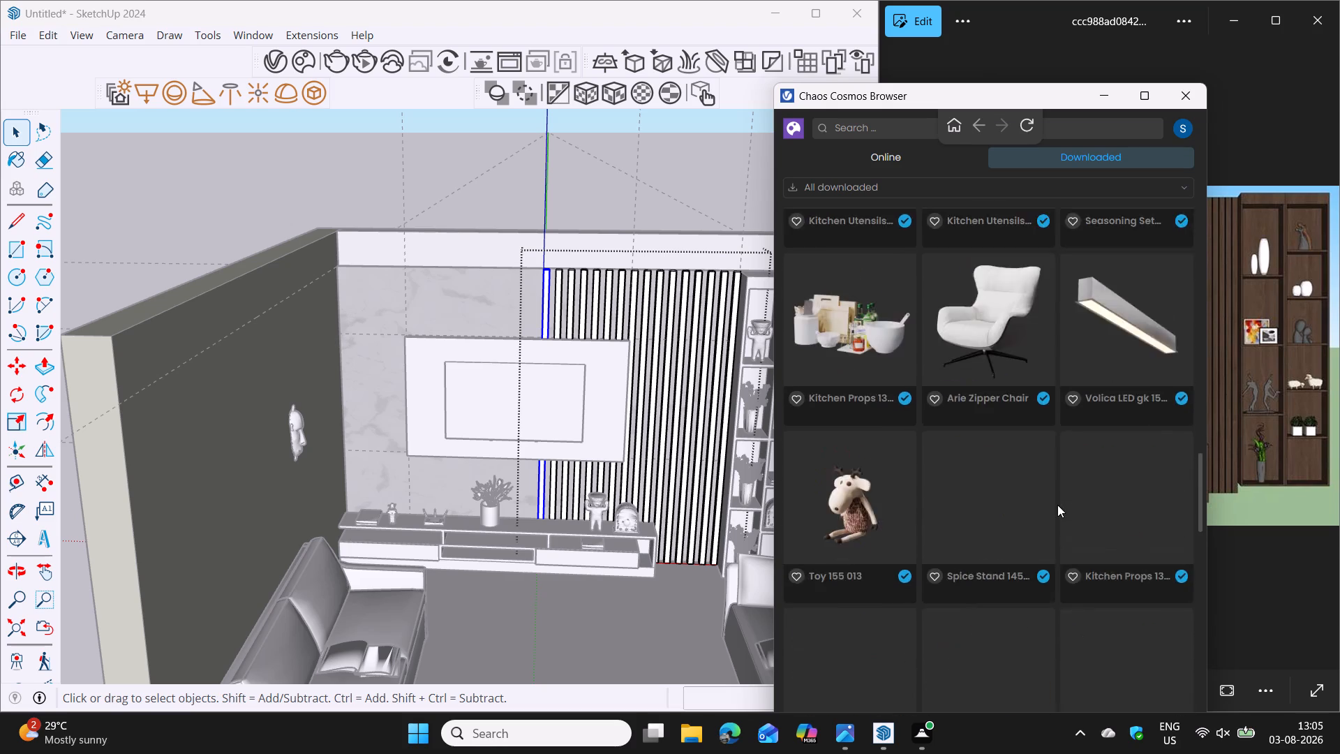
{"action": "scroll", "coordinate": [1057, 505], "scroll_direction": "down", "scroll_amount": 11}
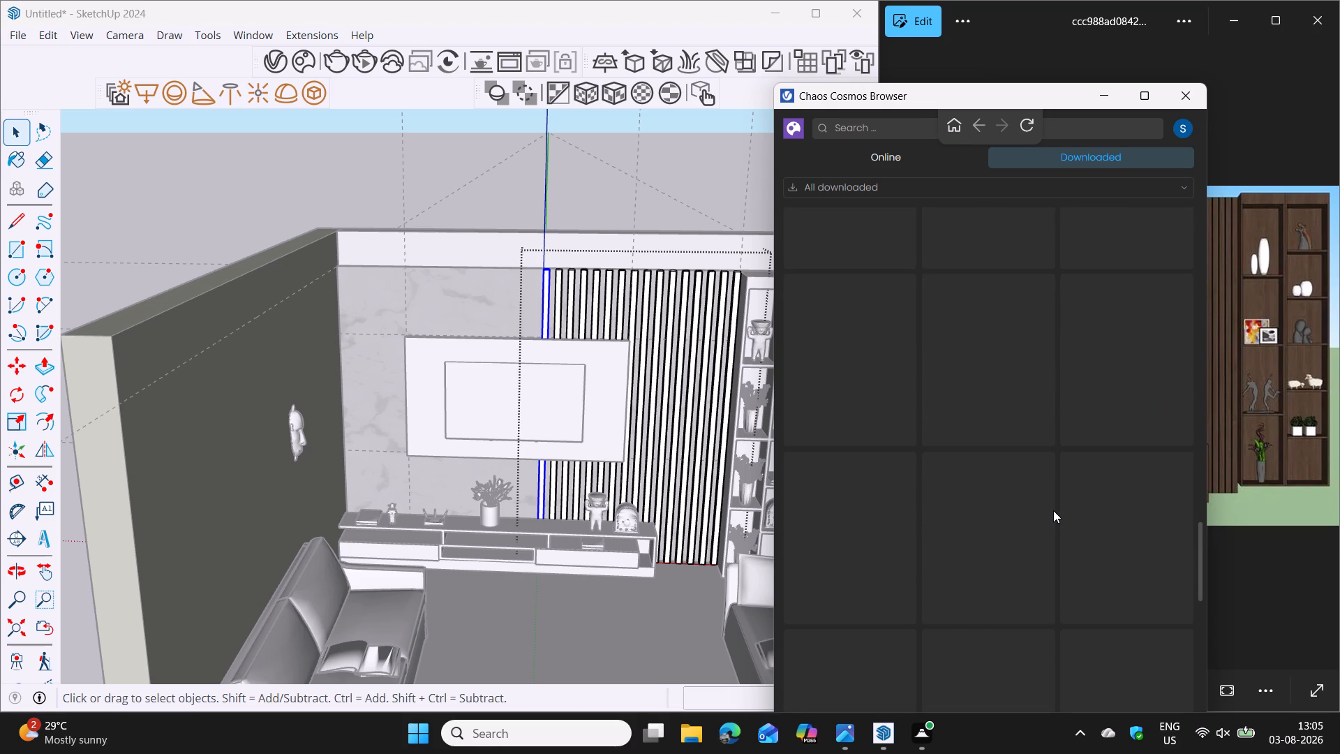
{"action": "scroll", "coordinate": [1053, 510], "scroll_direction": "down", "scroll_amount": 4}
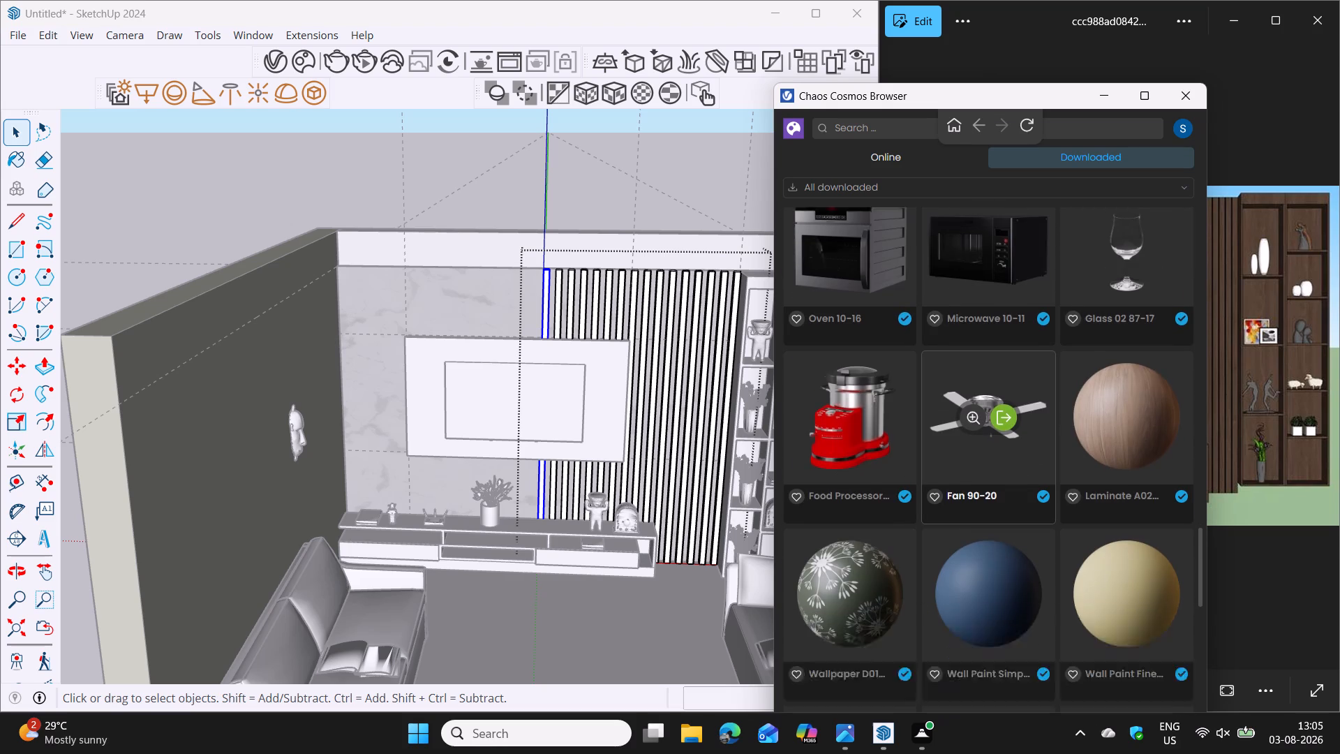
{"action": "scroll", "coordinate": [1053, 510], "scroll_direction": "down", "scroll_amount": 1}
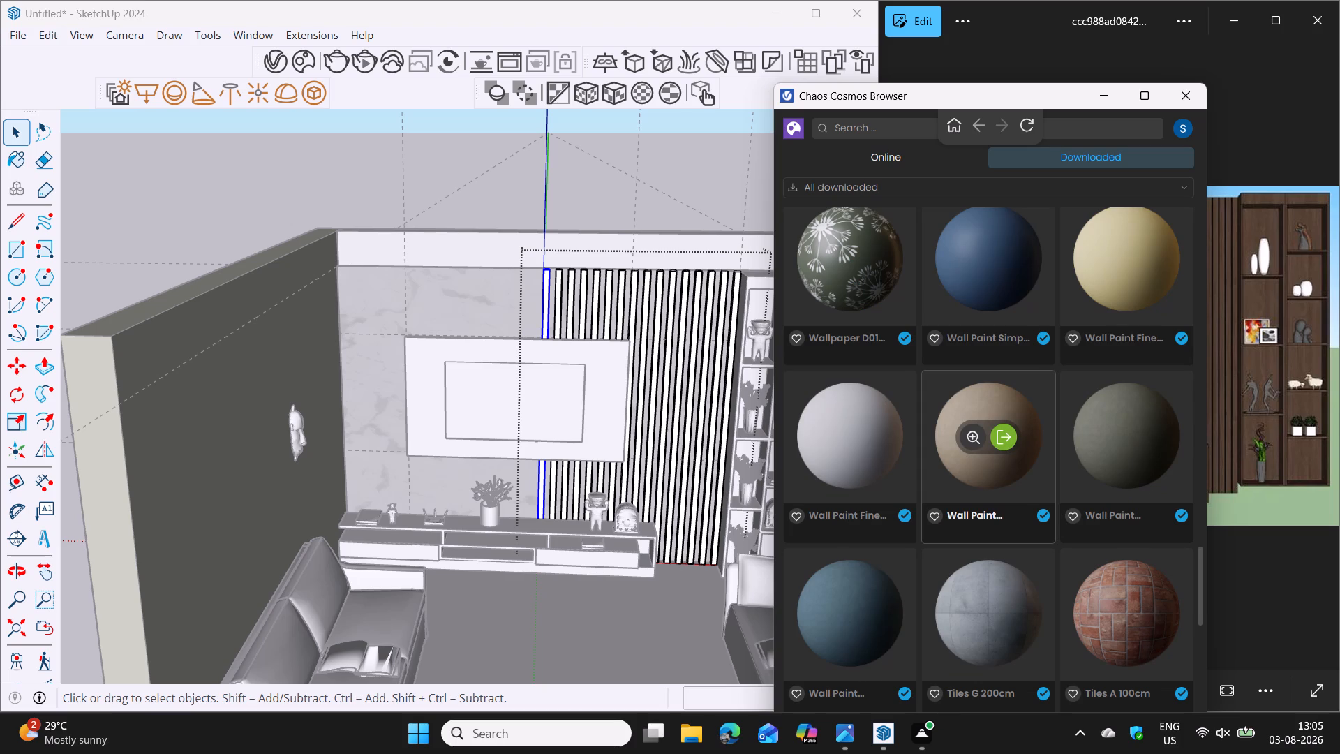
{"action": "scroll", "coordinate": [1036, 468], "scroll_direction": "down", "scroll_amount": 5}
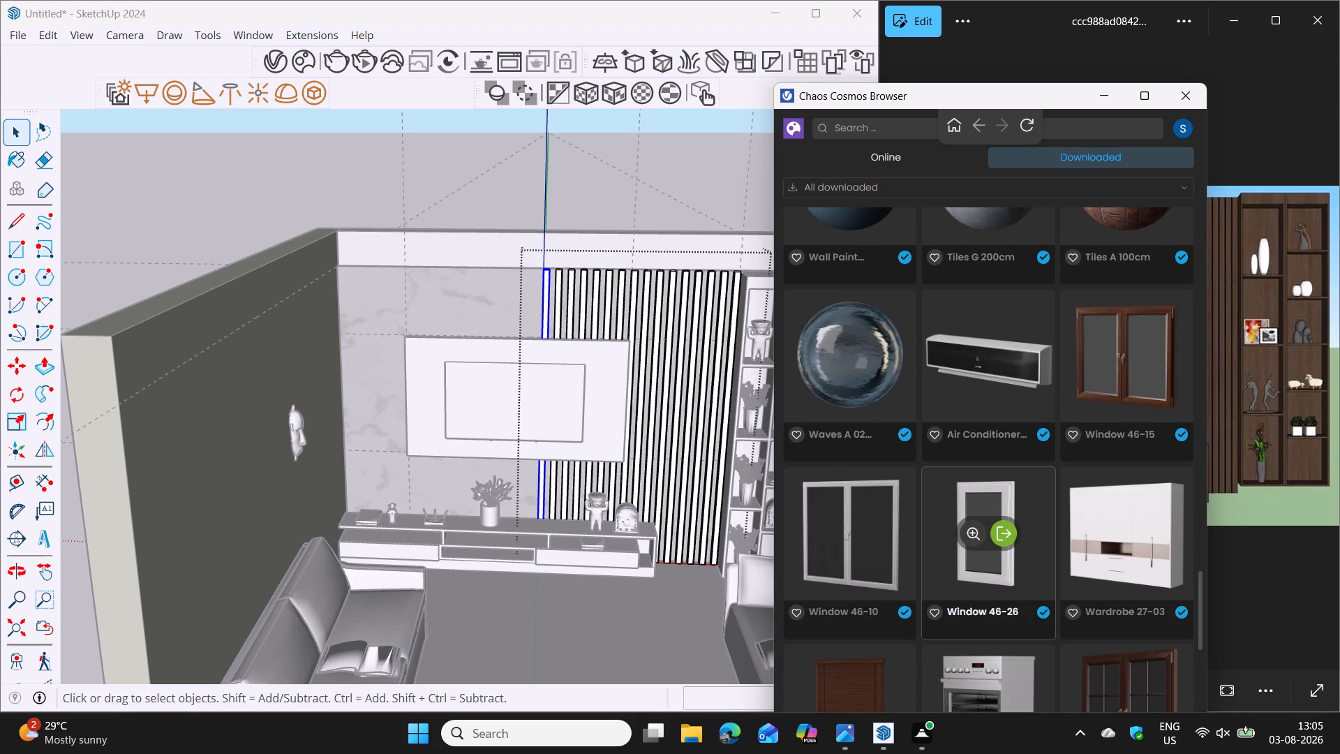
{"action": "scroll", "coordinate": [1038, 474], "scroll_direction": "down", "scroll_amount": 3}
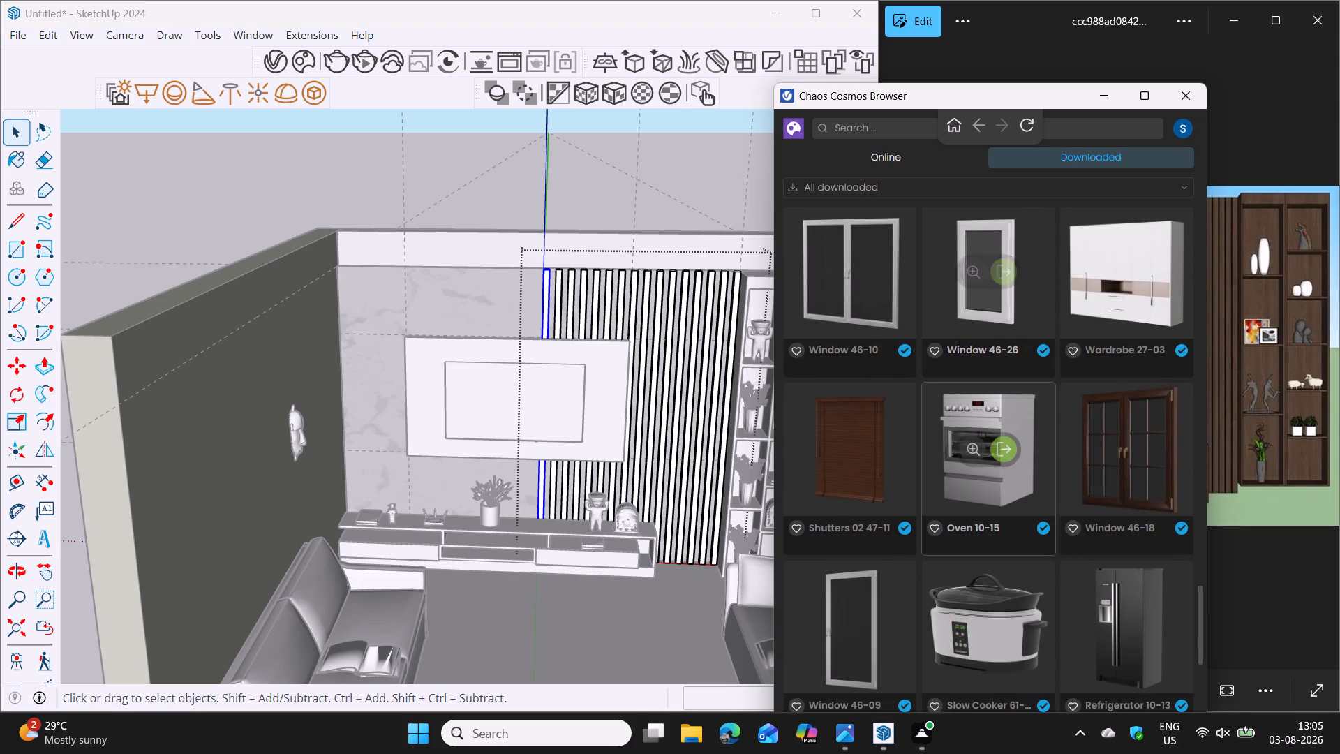
{"action": "scroll", "coordinate": [1038, 474], "scroll_direction": "down", "scroll_amount": 7}
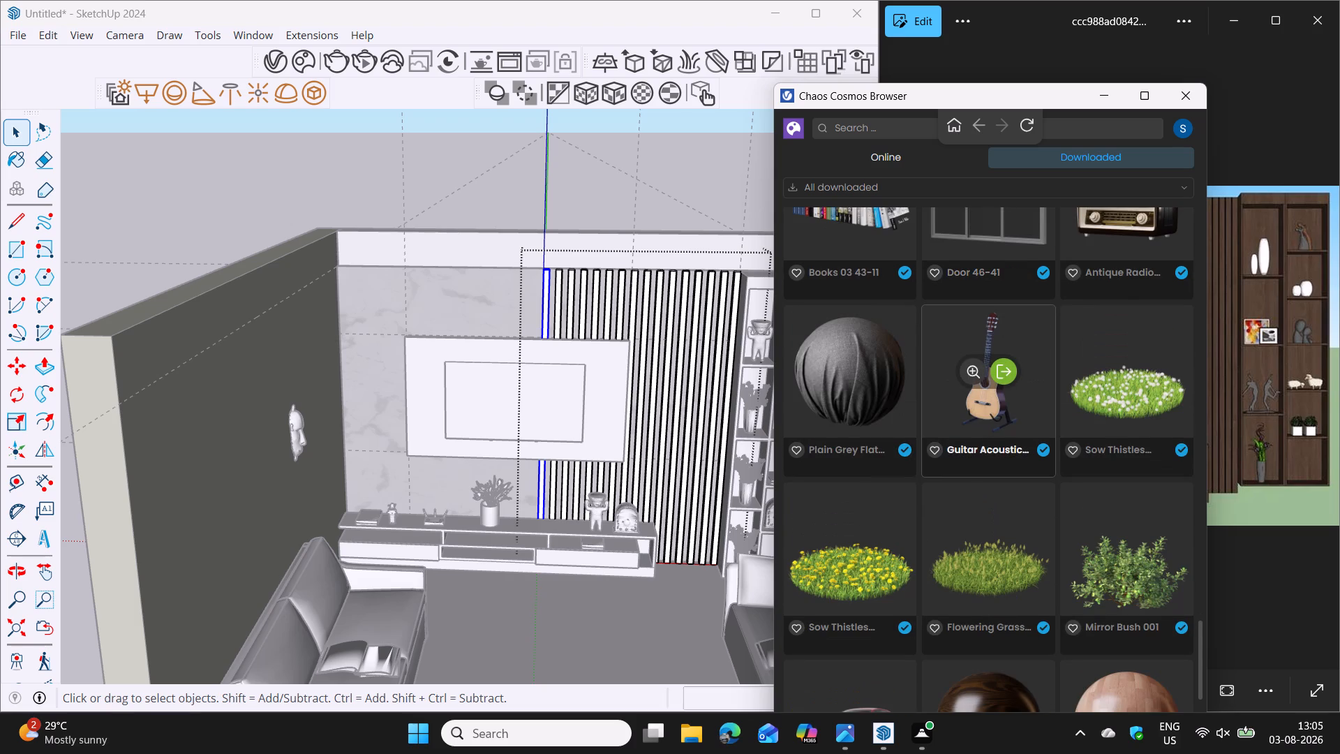
{"action": "scroll", "coordinate": [1038, 474], "scroll_direction": "down", "scroll_amount": 3}
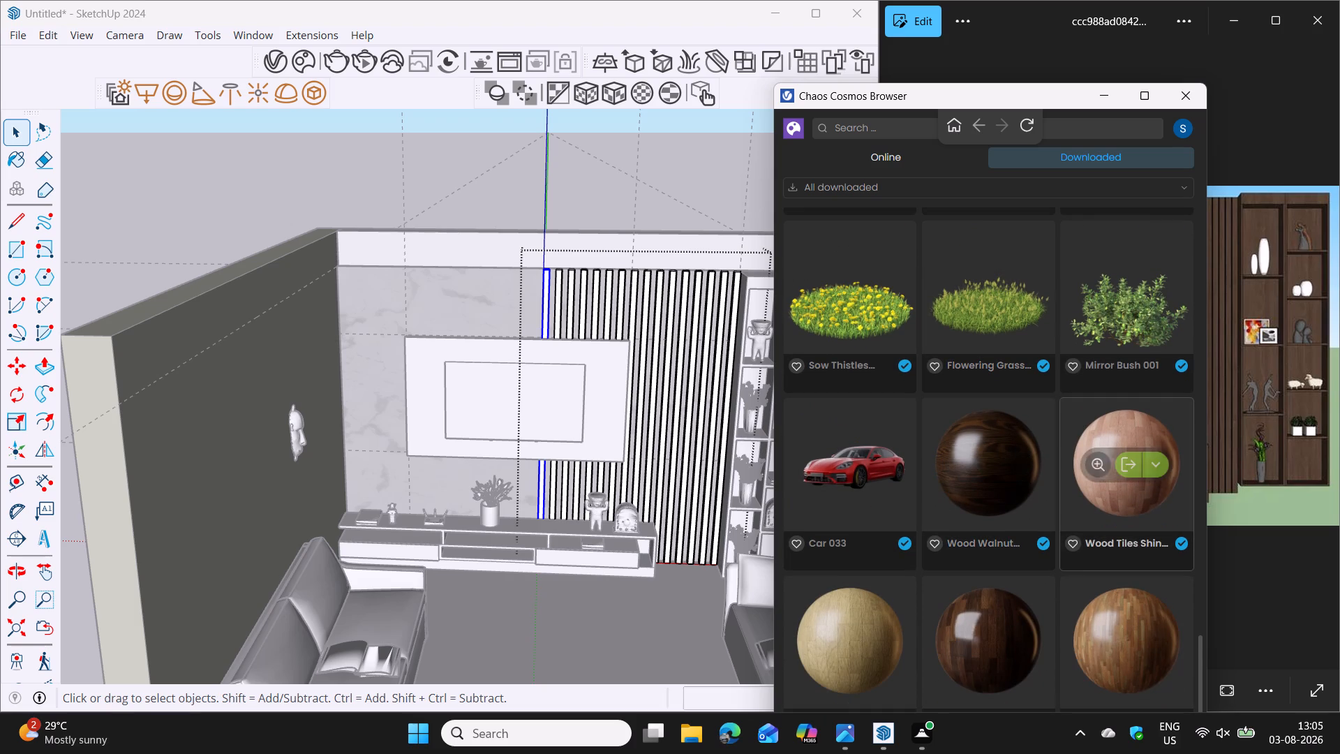
{"action": "scroll", "coordinate": [1066, 496], "scroll_direction": "down", "scroll_amount": 2}
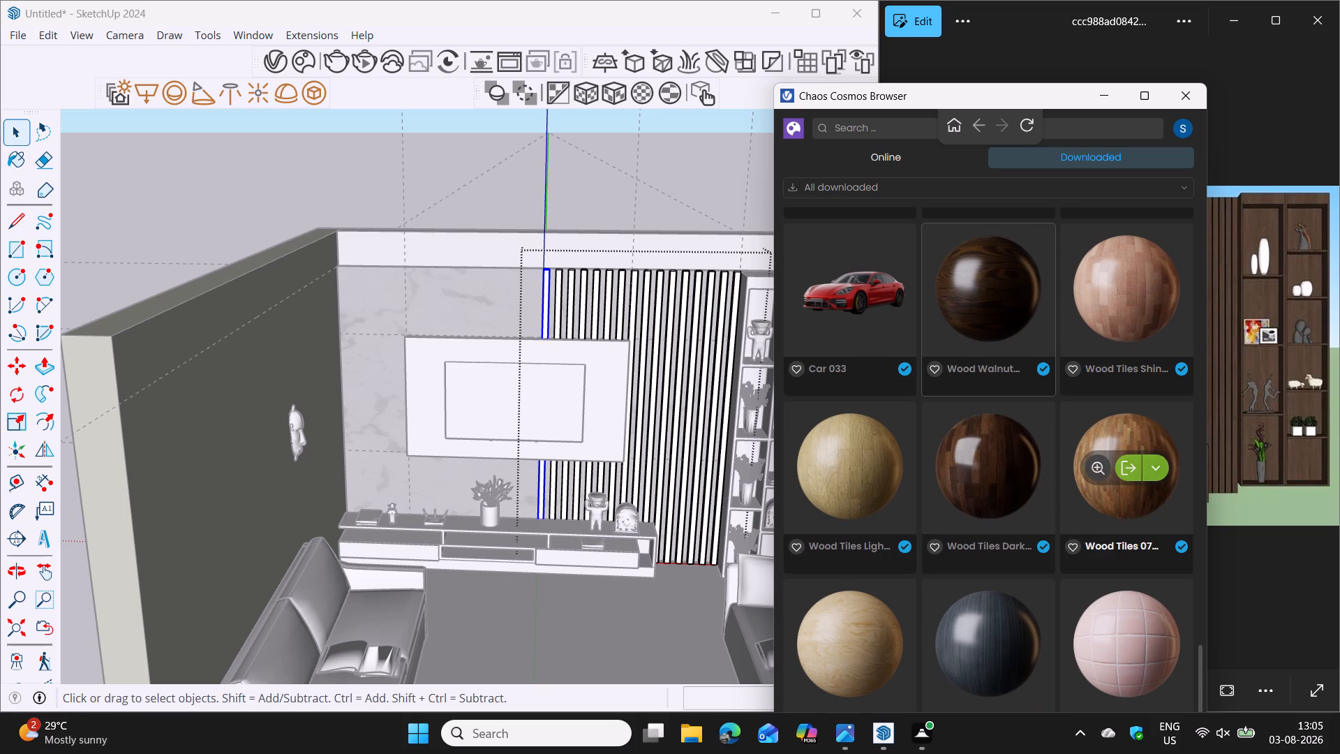
{"action": "left_click", "coordinate": [988, 287]}
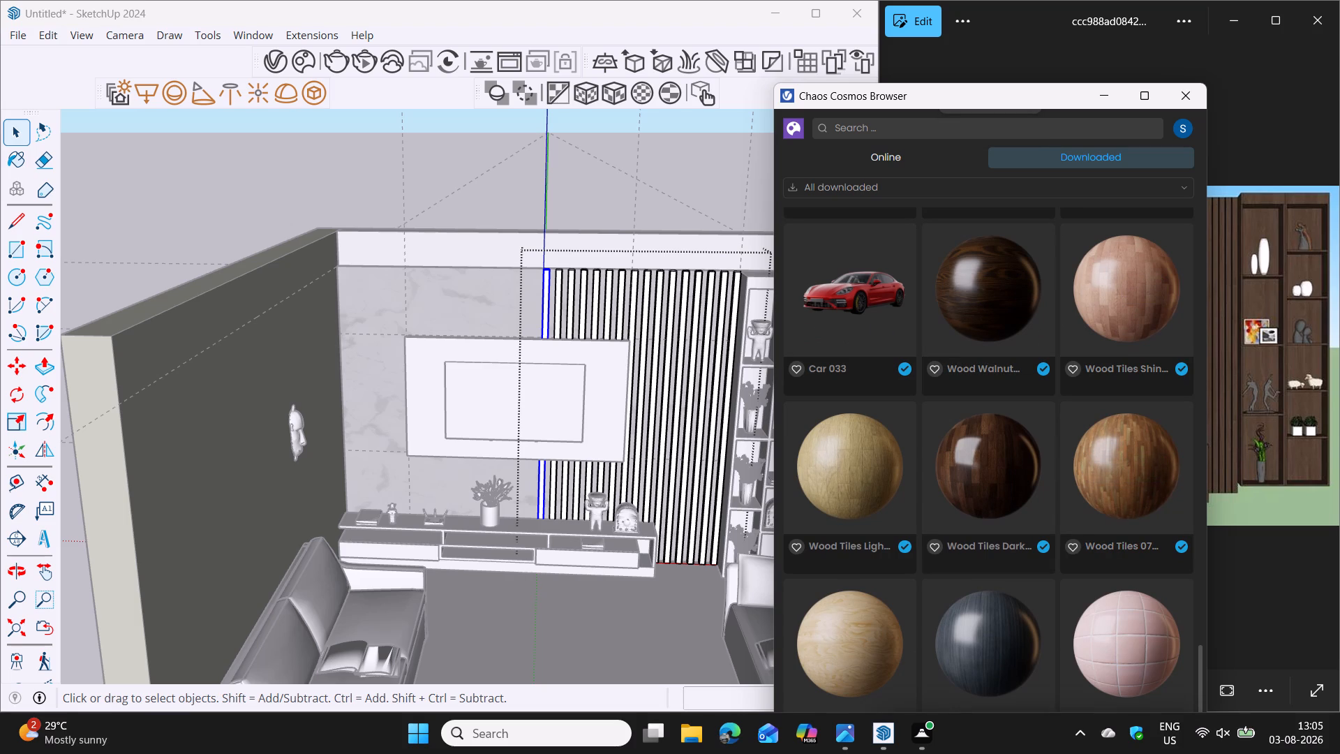
Open the V-Ray Asset Editor and place its window clear of the TV wall.
{"action": "left_click", "coordinate": [276, 69]}
{"action": "left_click_drag", "start_coordinate": [664, 318], "coordinate": [689, 312]}
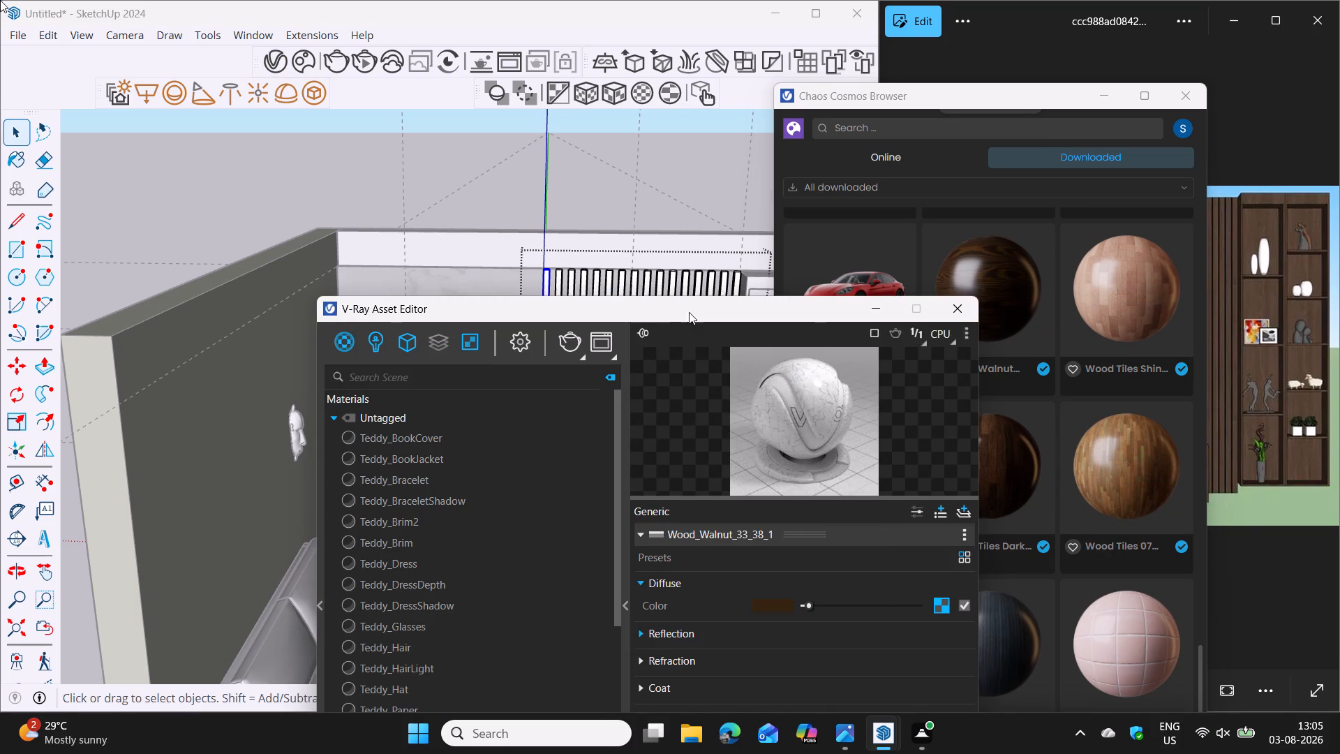
{"action": "left_click_drag", "start_coordinate": [689, 312], "coordinate": [1087, 122]}
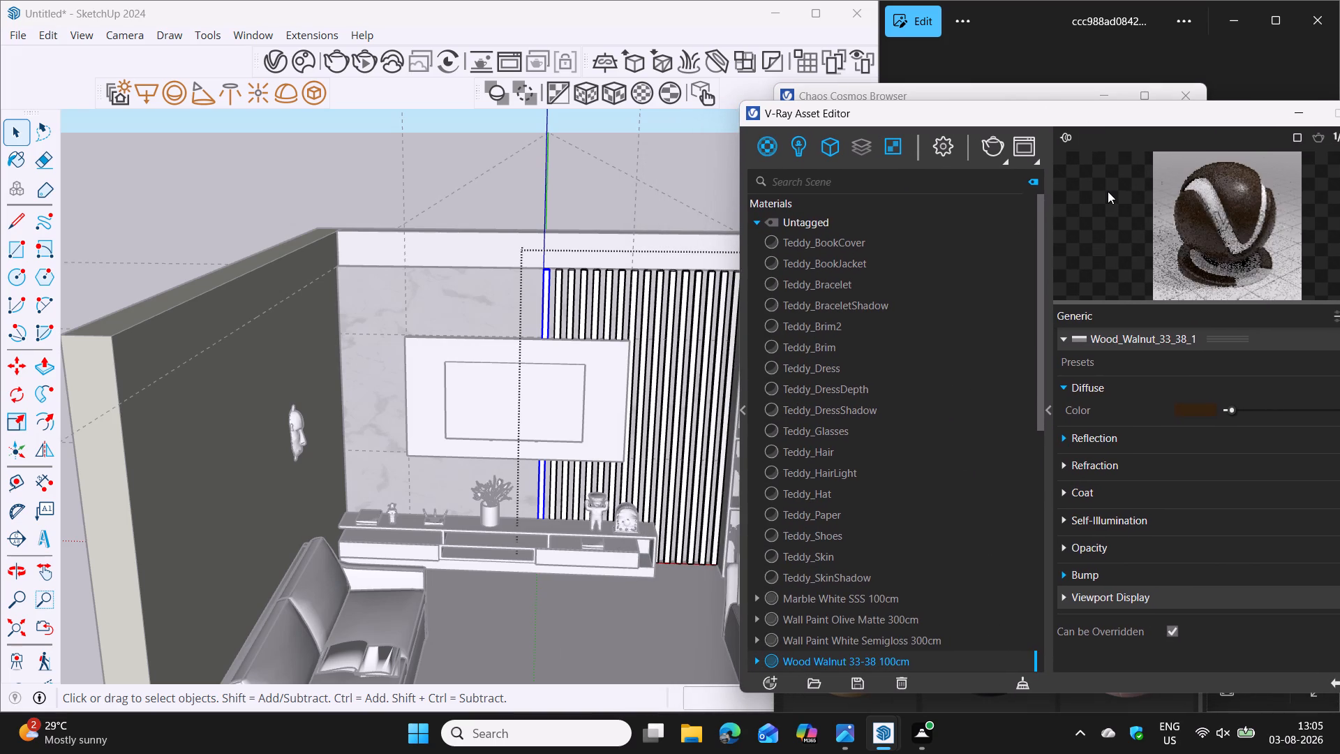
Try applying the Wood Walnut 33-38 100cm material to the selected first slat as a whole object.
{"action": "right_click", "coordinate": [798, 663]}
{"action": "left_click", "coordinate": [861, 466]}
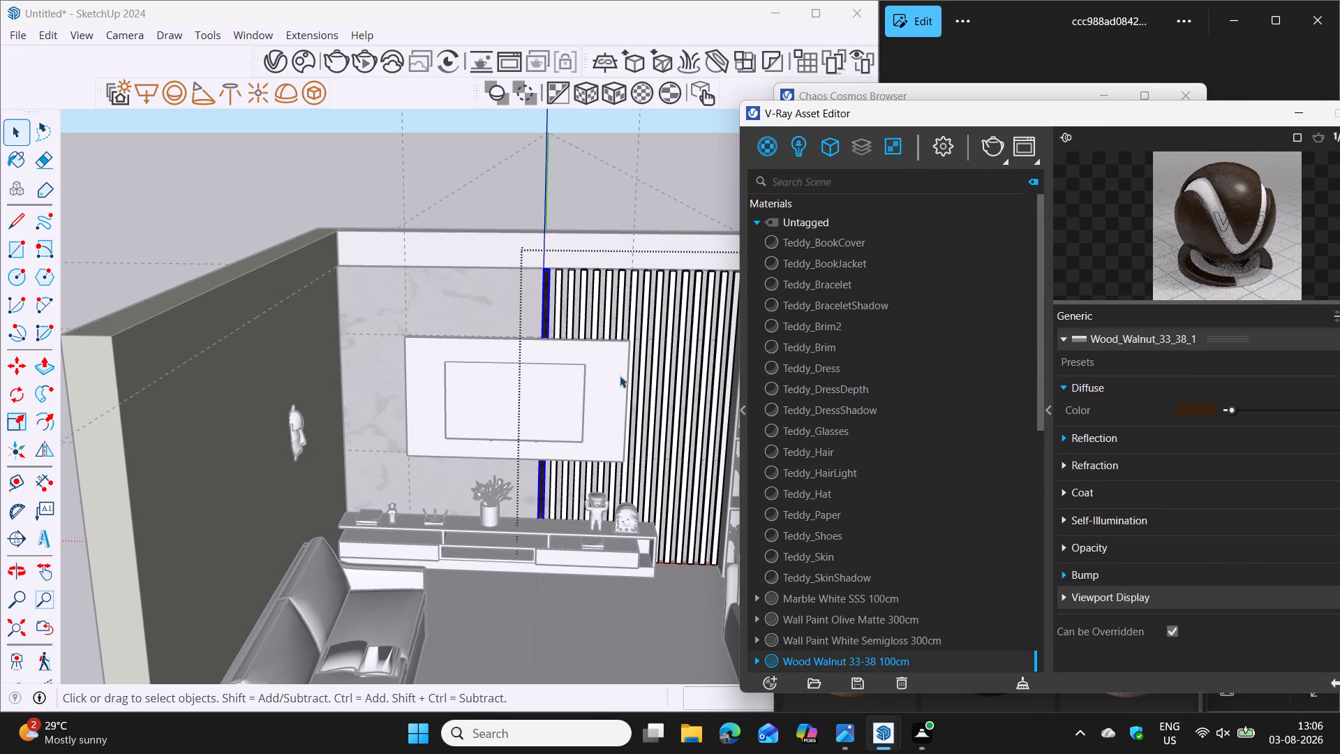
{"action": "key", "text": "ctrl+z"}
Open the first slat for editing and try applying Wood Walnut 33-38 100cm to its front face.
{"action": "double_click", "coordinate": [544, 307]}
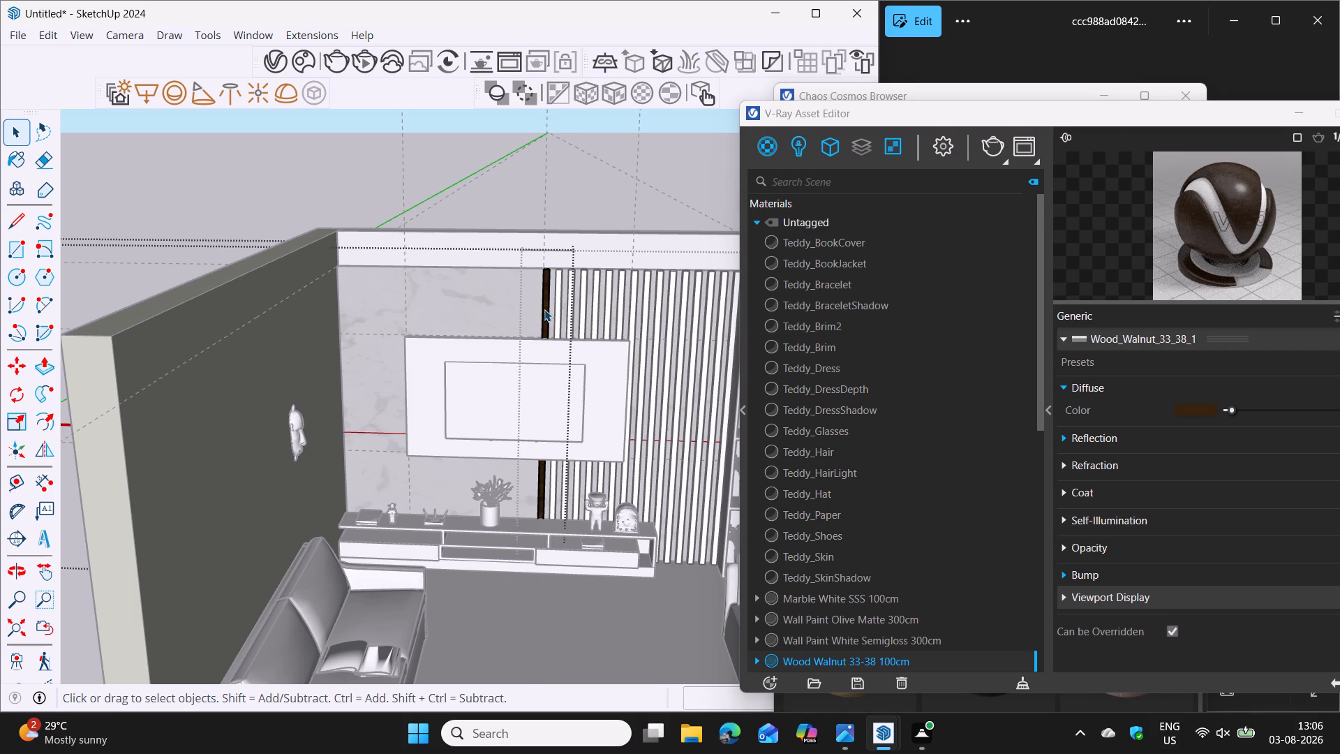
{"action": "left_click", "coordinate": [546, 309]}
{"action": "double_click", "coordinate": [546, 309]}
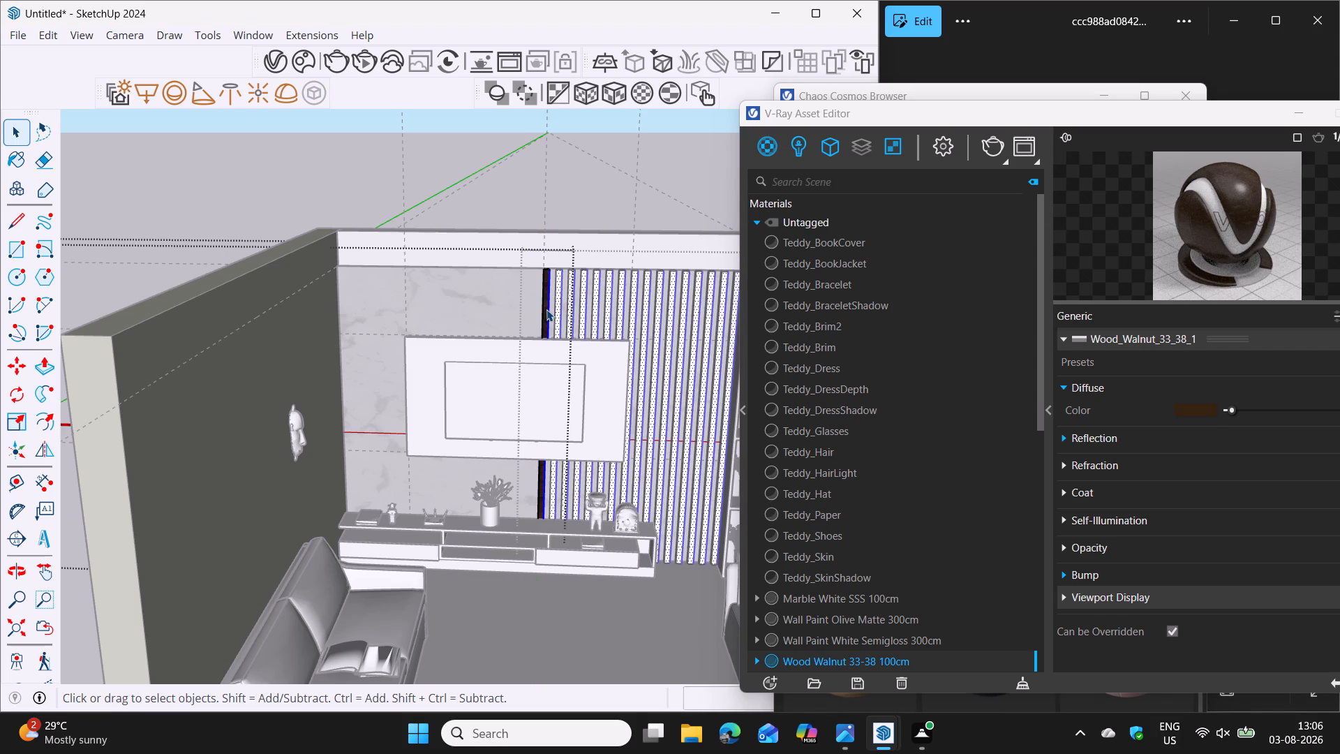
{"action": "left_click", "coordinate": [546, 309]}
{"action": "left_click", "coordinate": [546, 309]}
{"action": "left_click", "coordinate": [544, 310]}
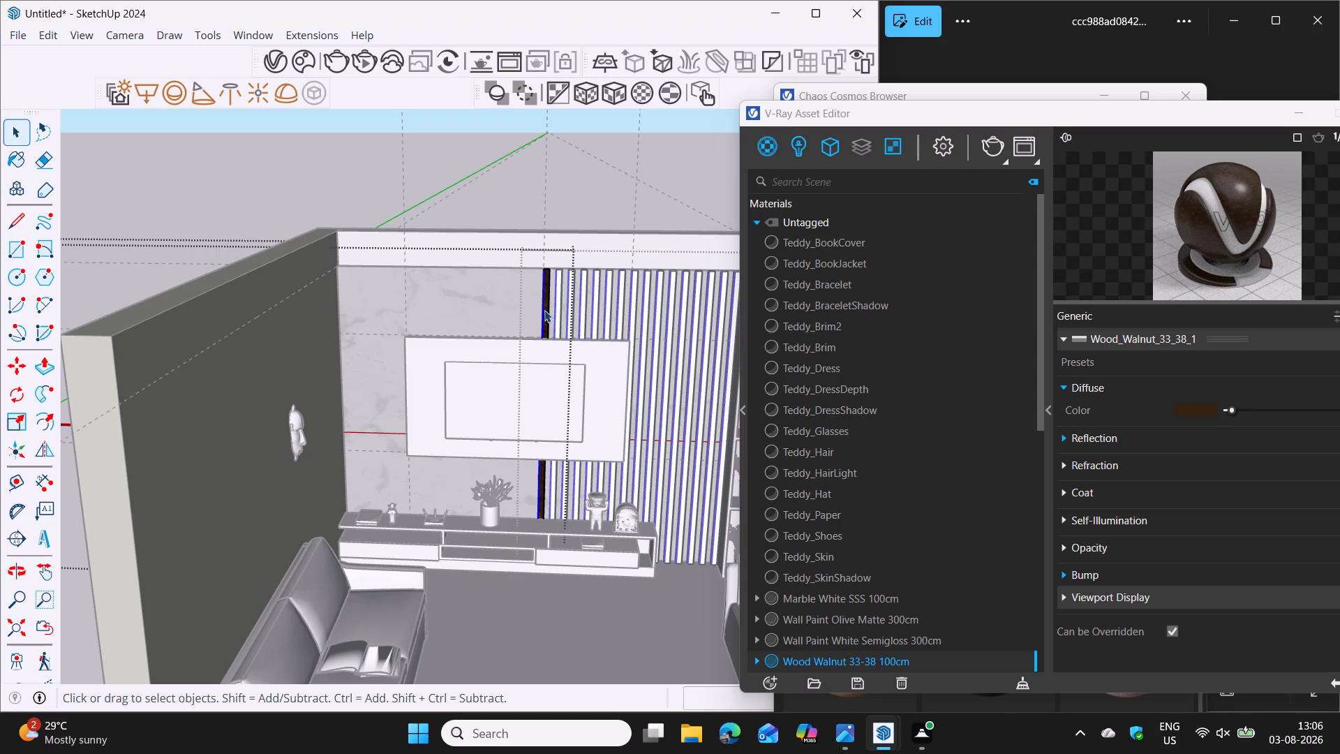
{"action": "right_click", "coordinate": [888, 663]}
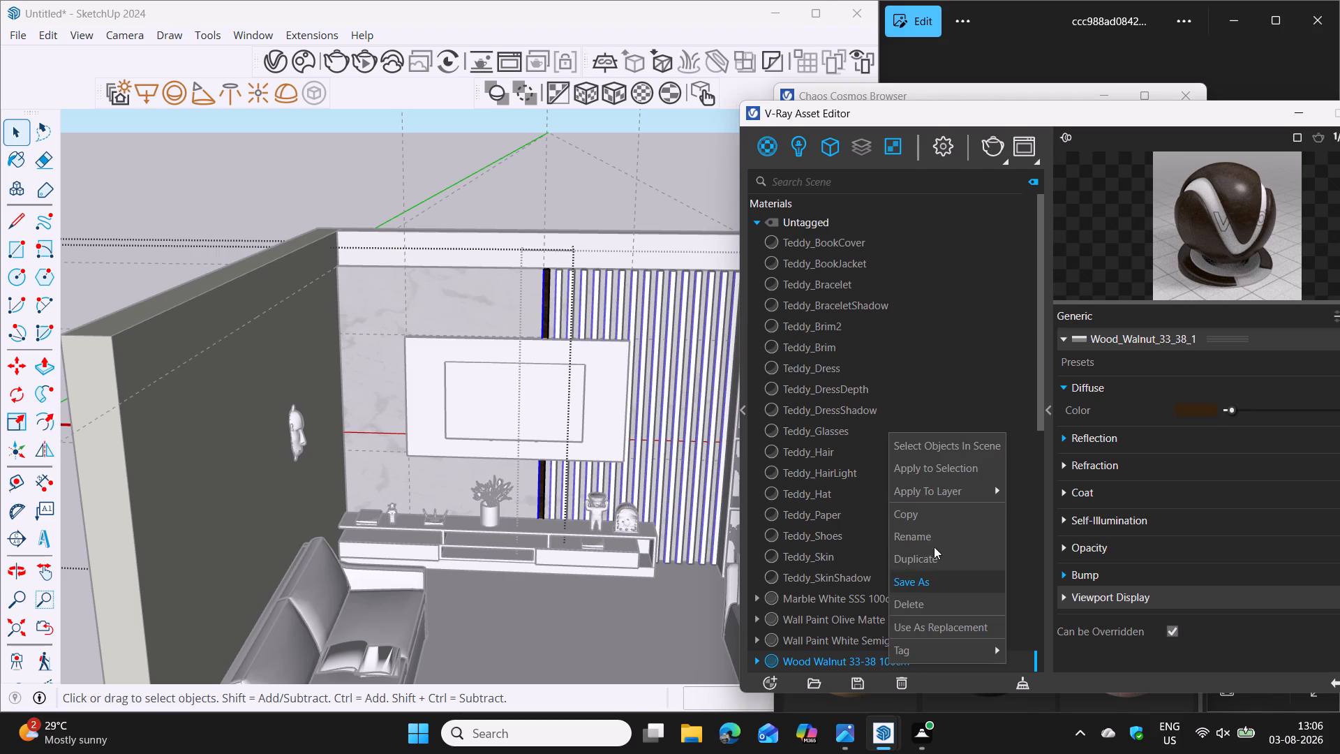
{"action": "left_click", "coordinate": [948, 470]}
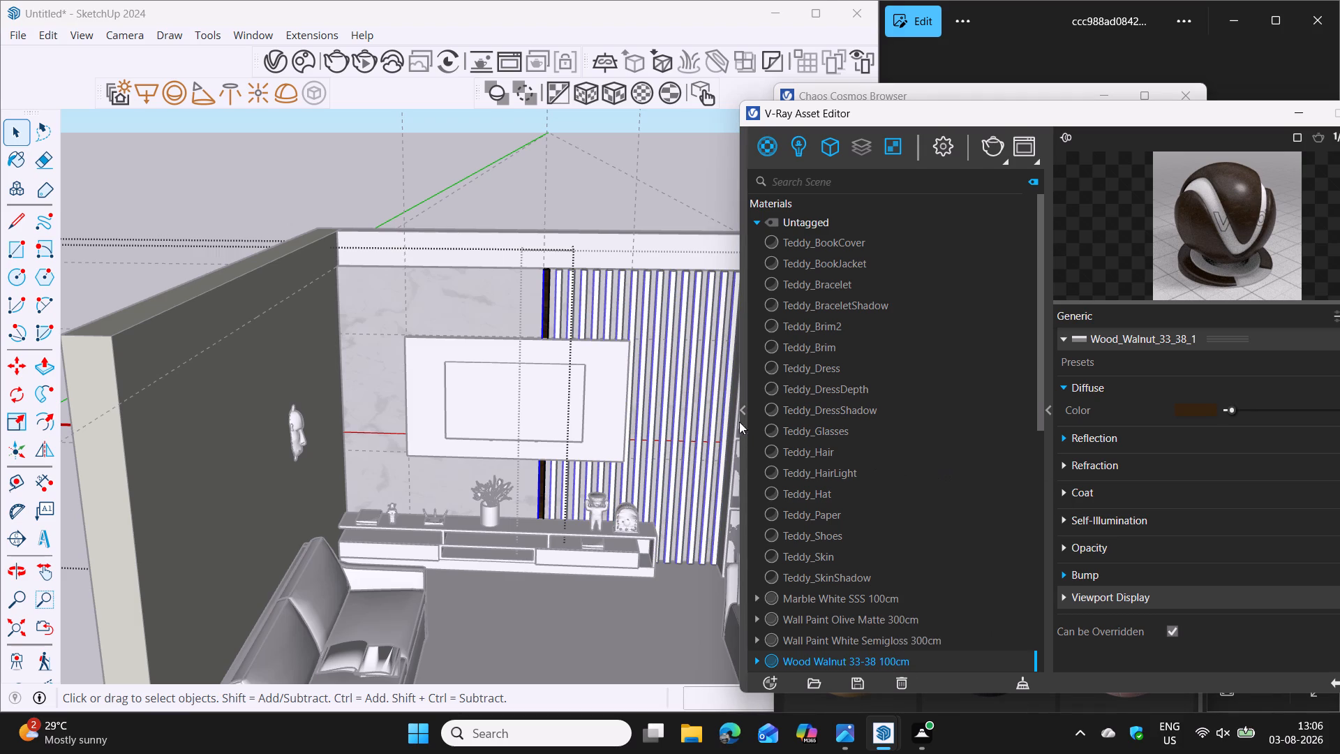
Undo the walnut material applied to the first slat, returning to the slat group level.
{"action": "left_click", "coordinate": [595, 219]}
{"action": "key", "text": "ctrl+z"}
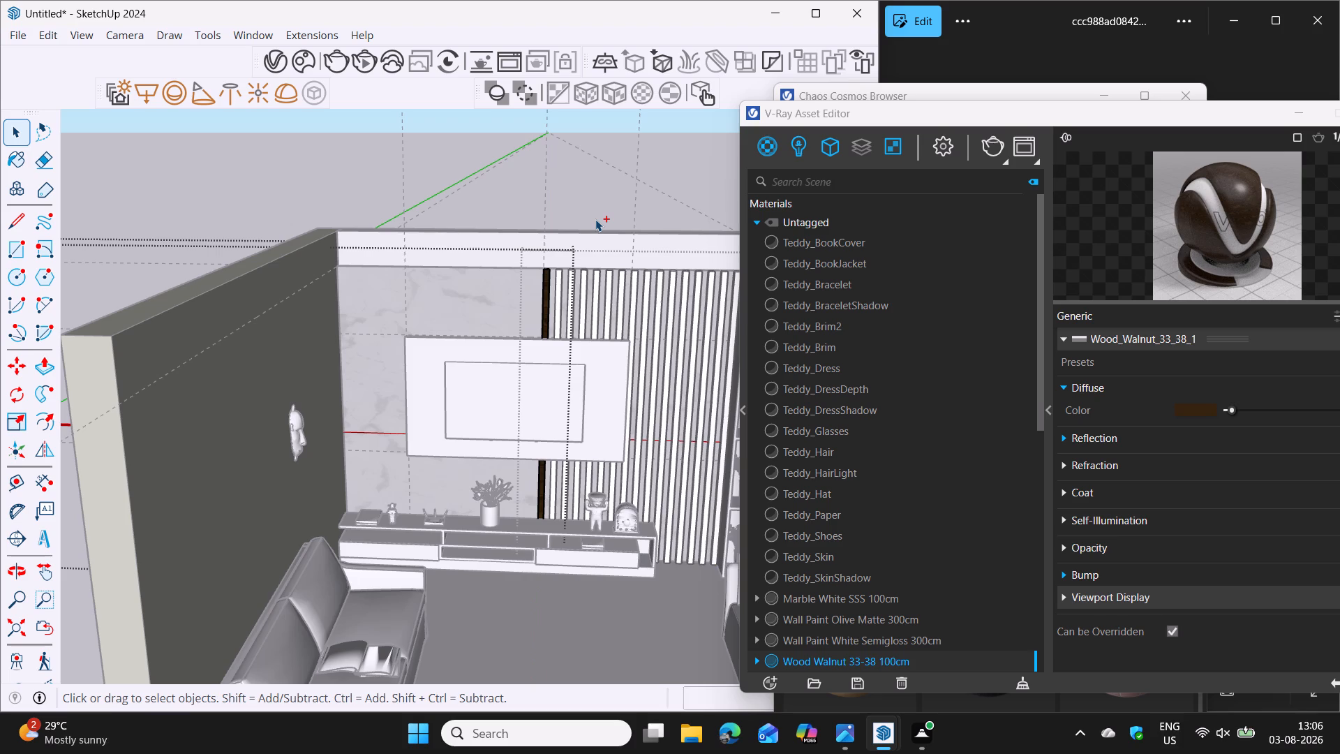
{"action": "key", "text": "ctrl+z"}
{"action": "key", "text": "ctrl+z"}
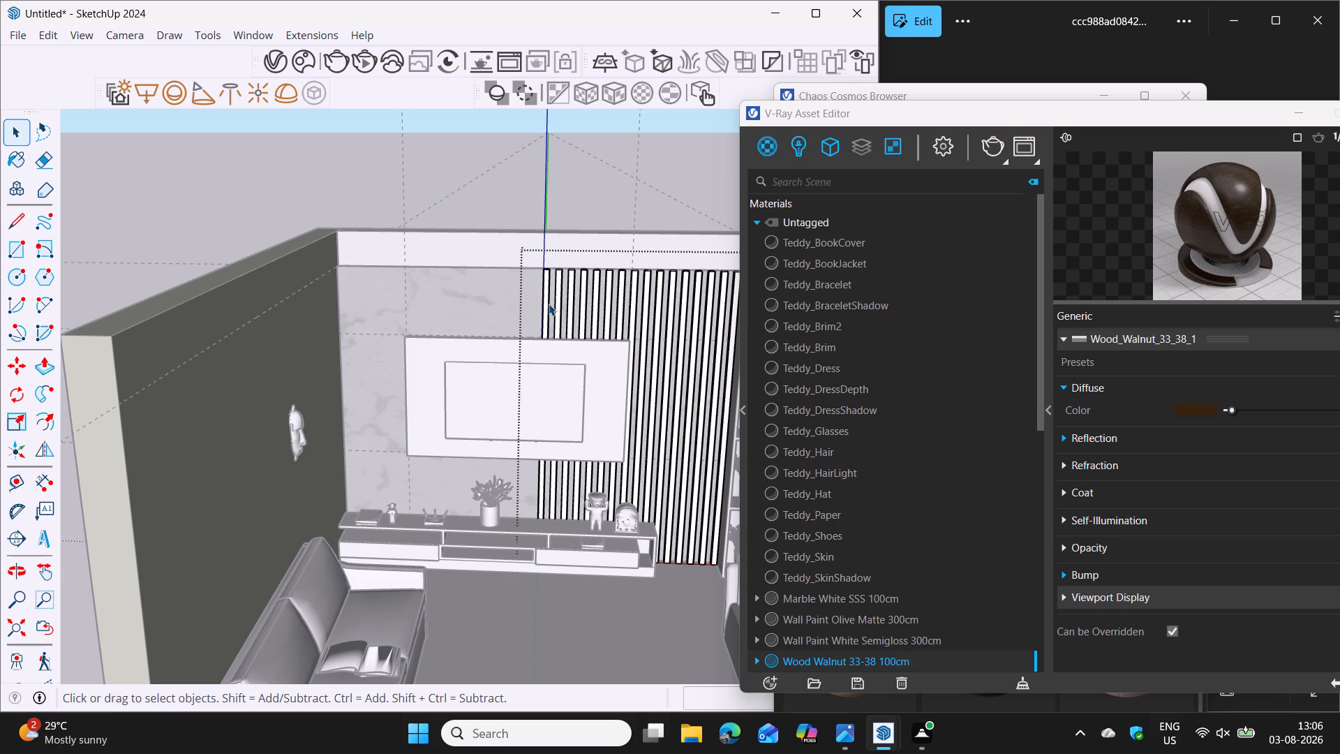
Open the first slat component and apply Wood Walnut 33-38 100cm to its front face and bounding edges.
{"action": "left_click", "coordinate": [547, 311]}
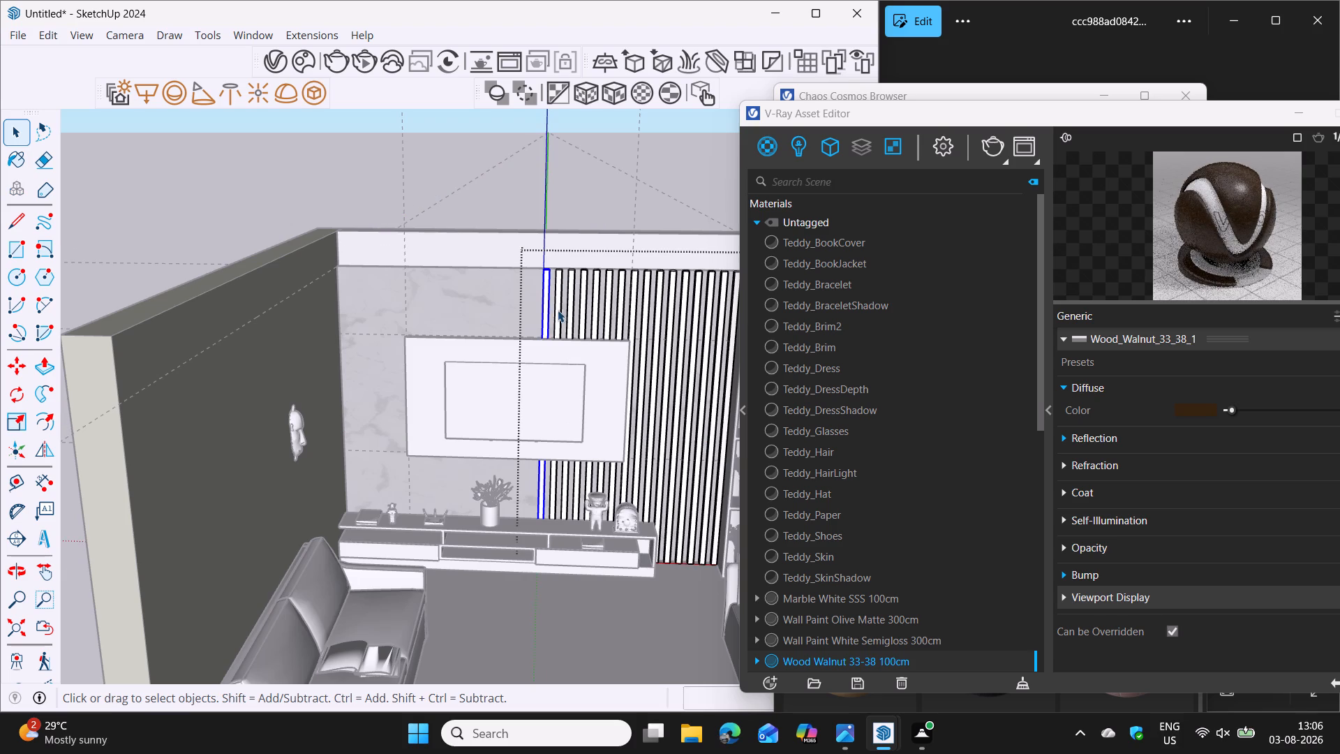
{"action": "left_click", "coordinate": [559, 310]}
{"action": "left_click", "coordinate": [583, 313]}
{"action": "left_click", "coordinate": [606, 313]}
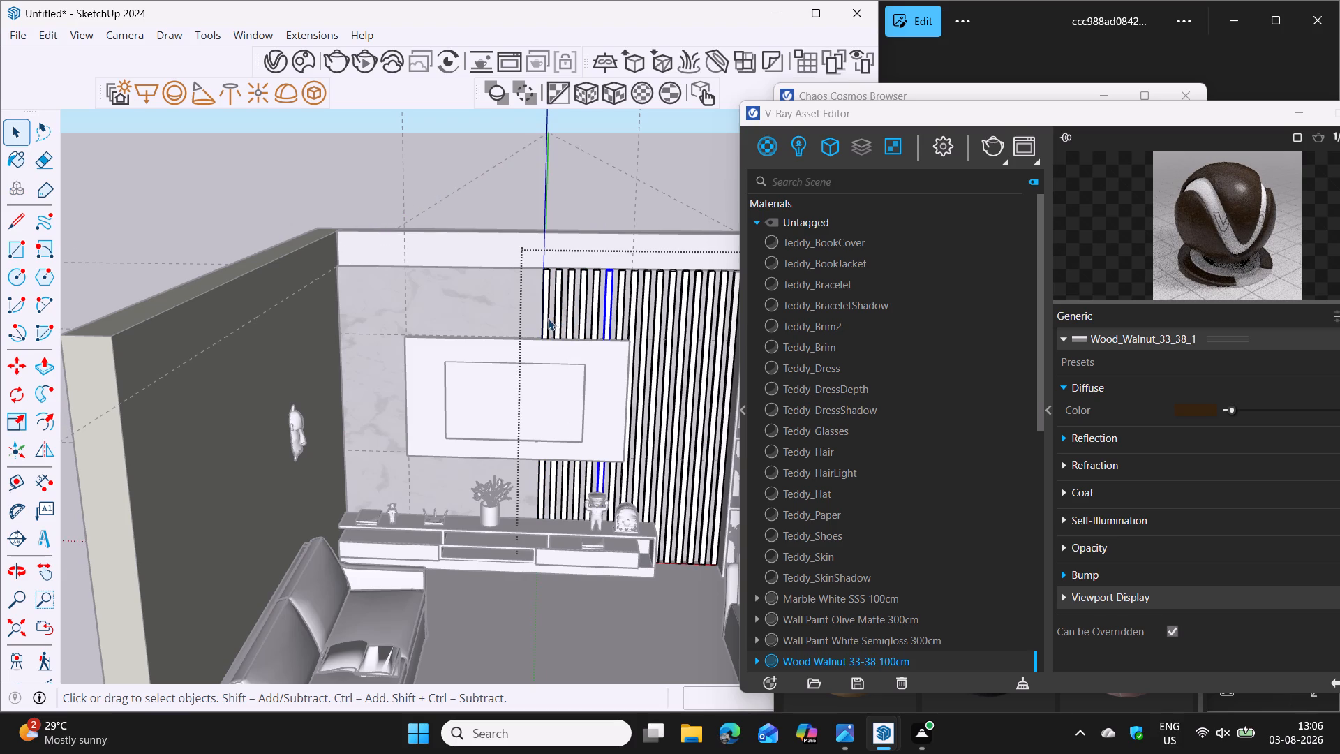
{"action": "left_click", "coordinate": [546, 319]}
{"action": "double_click", "coordinate": [545, 321]}
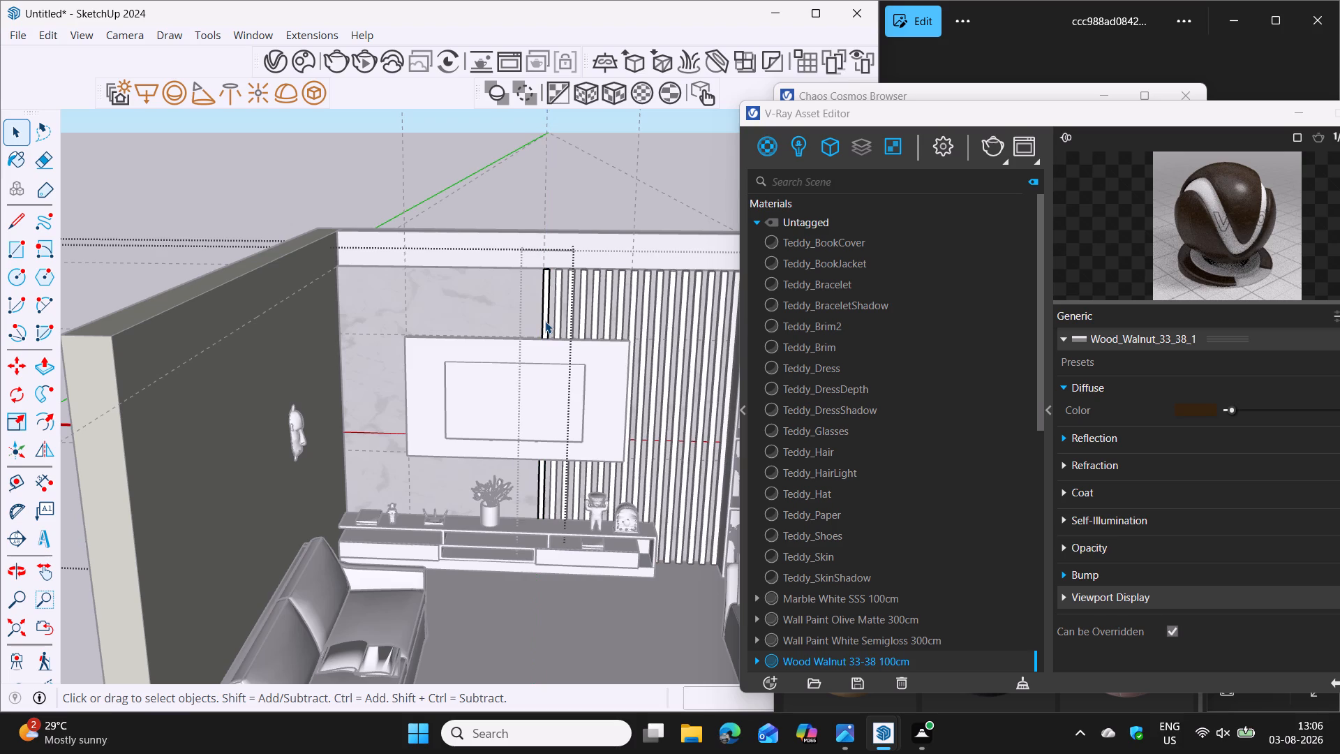
{"action": "left_click", "coordinate": [545, 321]}
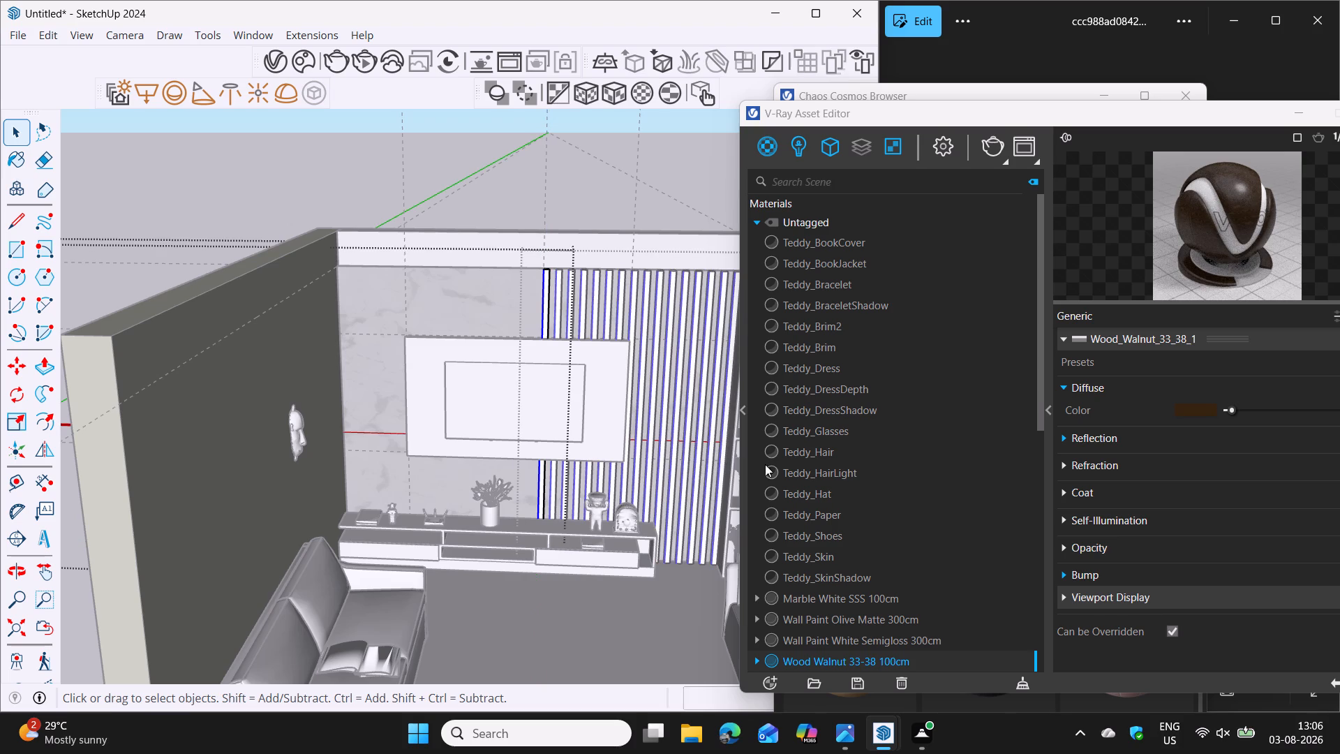
{"action": "right_click", "coordinate": [826, 659]}
{"action": "left_click", "coordinate": [896, 468]}
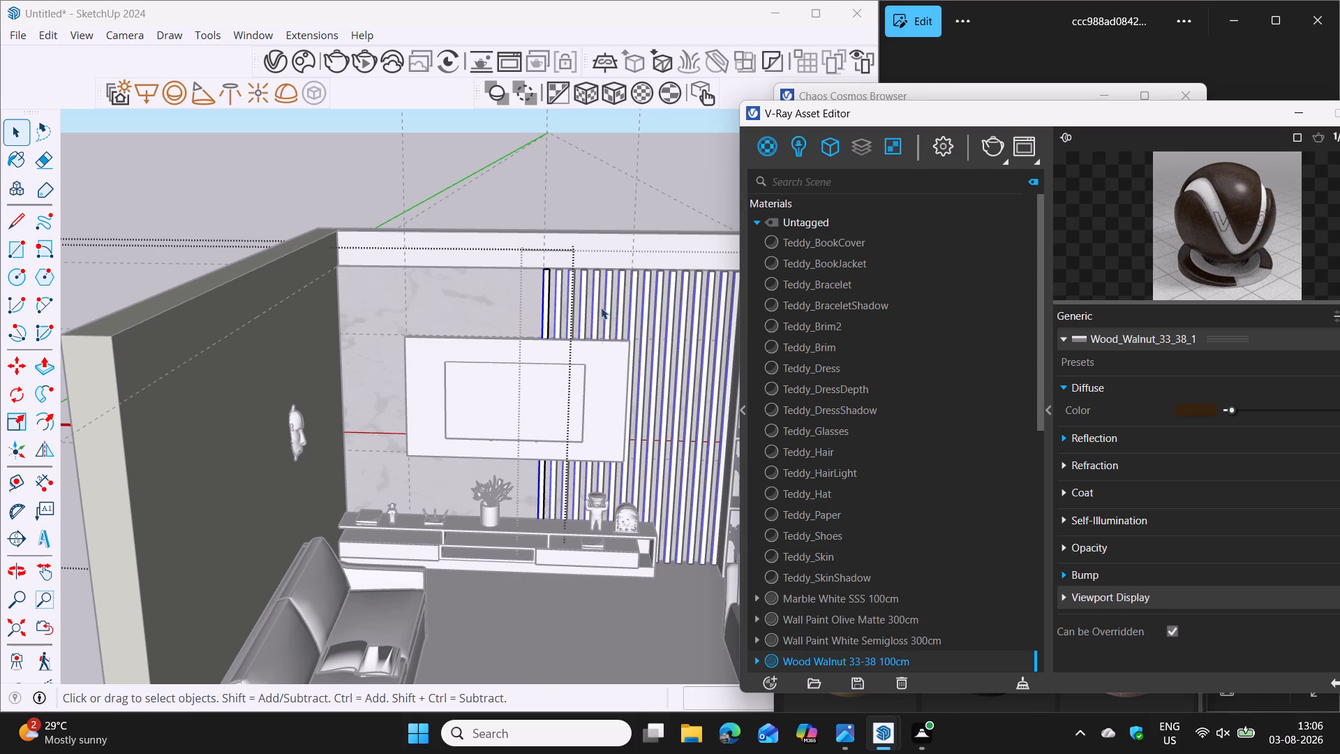
{"action": "left_click", "coordinate": [545, 318]}
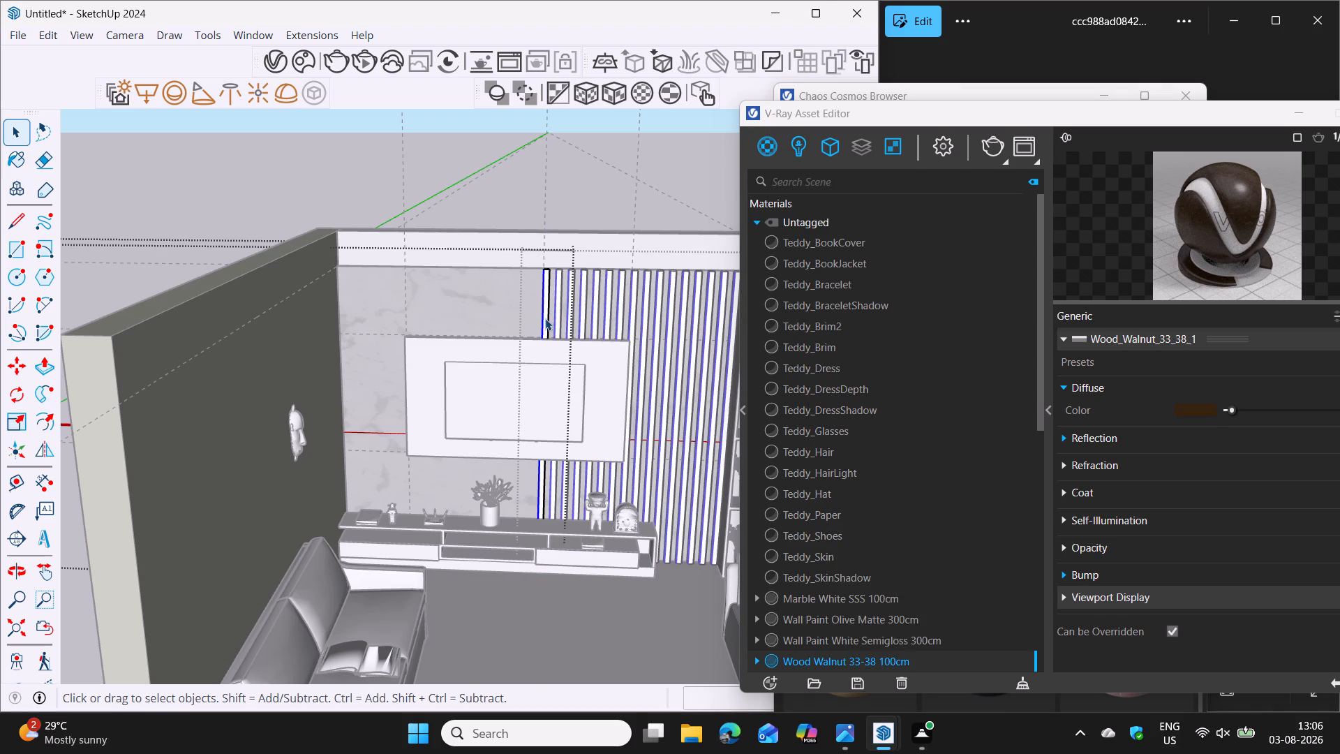
{"action": "double_click", "coordinate": [546, 320]}
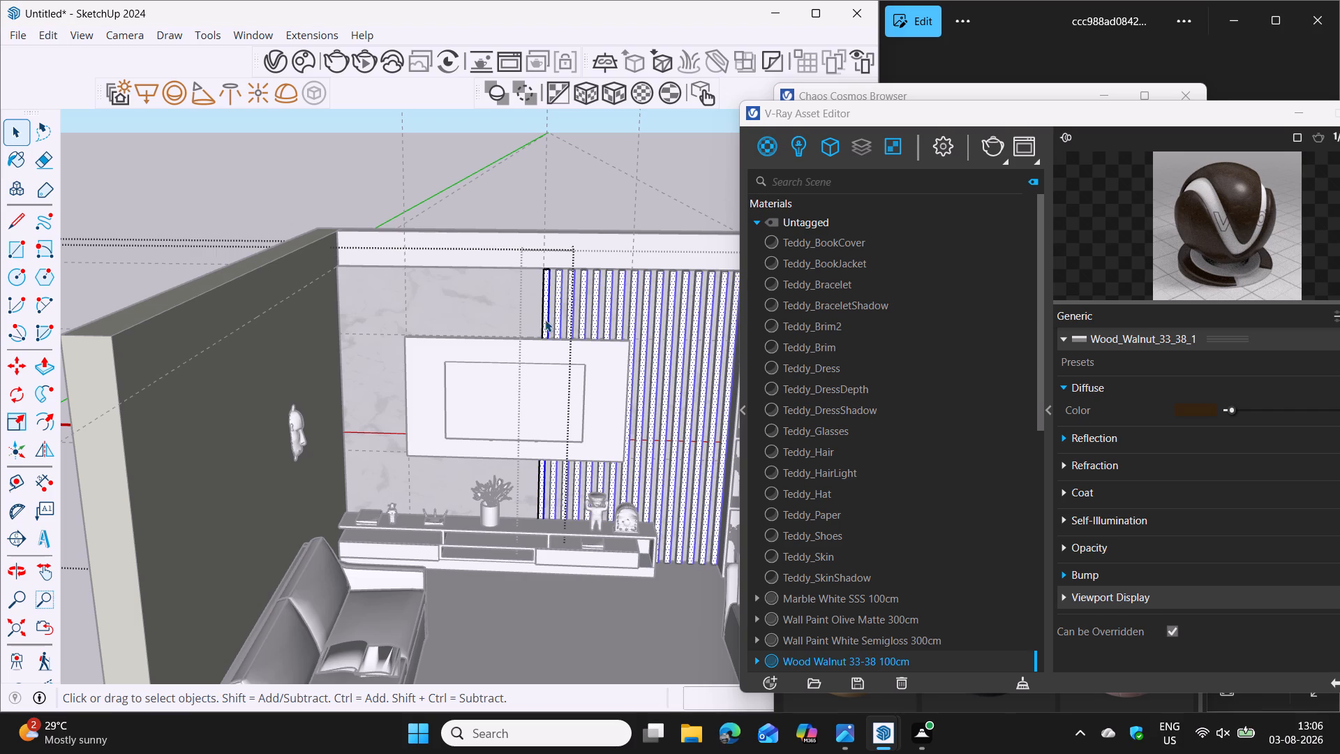
{"action": "right_click", "coordinate": [870, 658]}
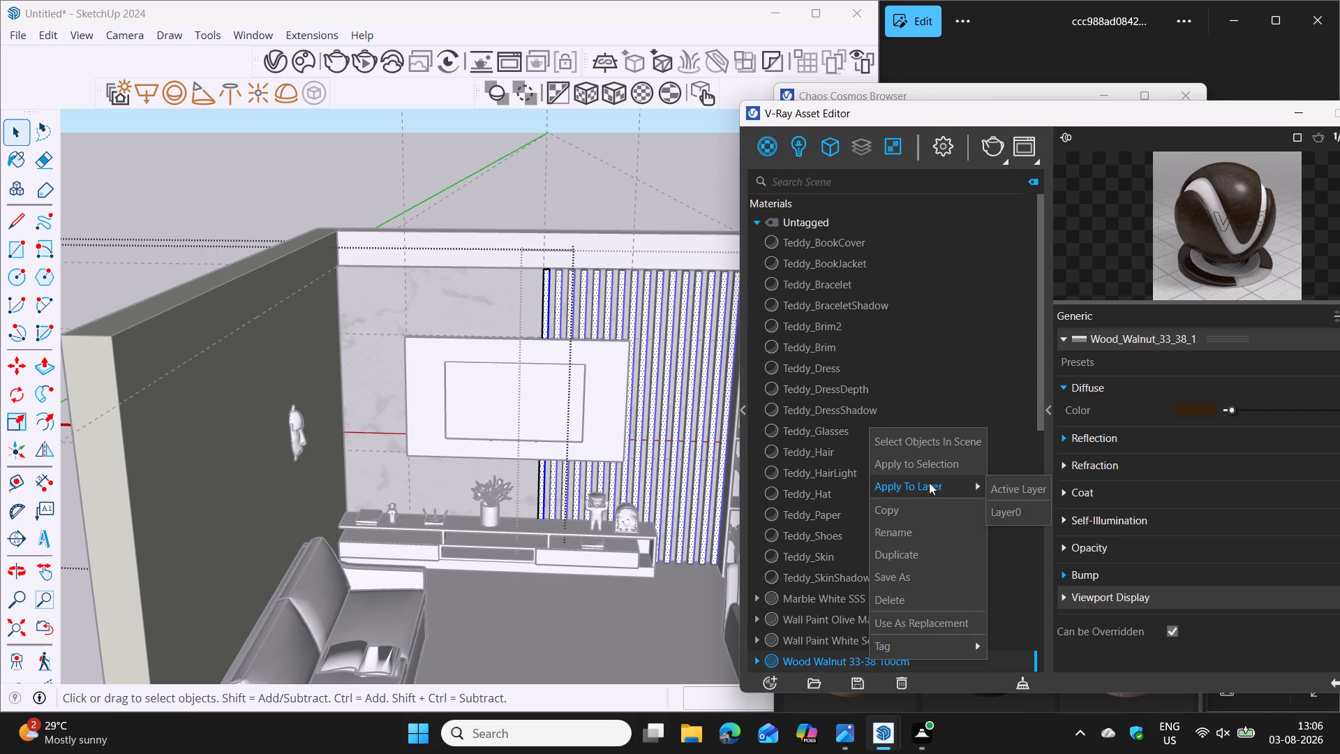
{"action": "left_click", "coordinate": [933, 463]}
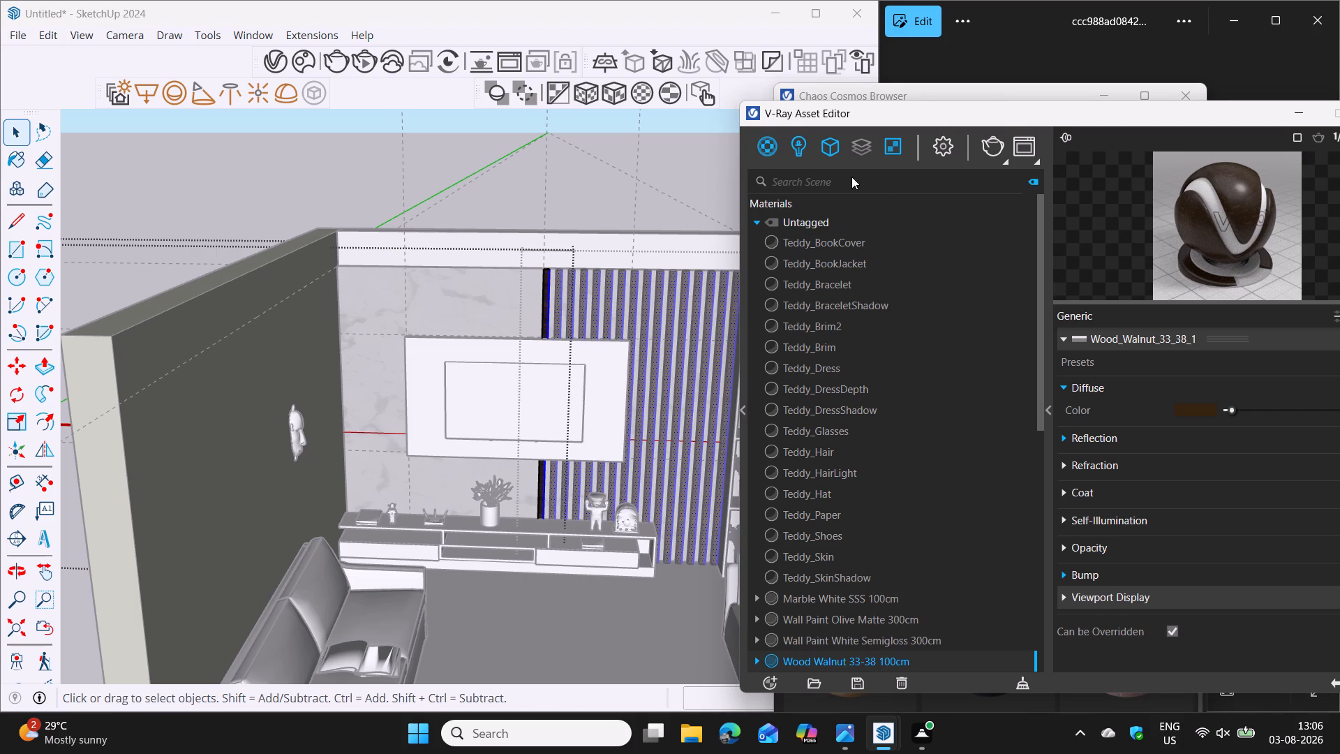
Apply V-Ray's Tri-Planar Projection (Fit) to the selected walnut slat faces.
{"action": "left_click", "coordinate": [610, 96]}
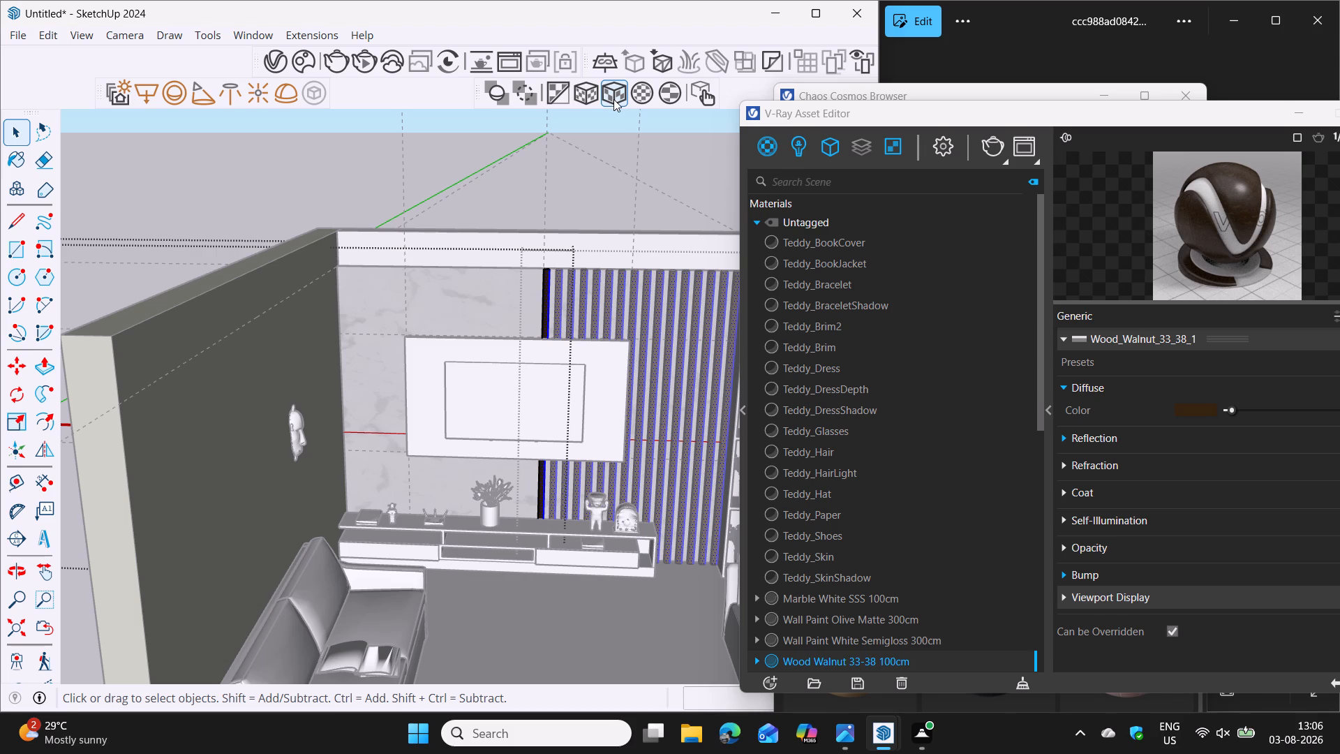
{"action": "left_click", "coordinate": [613, 94]}
Close the slat for editing and apply Wood Walnut 33-38 100cm to the whole tall shelf unit beside the slat panel.
{"action": "left_click_drag", "start_coordinate": [1156, 112], "coordinate": [1003, 223]}
{"action": "left_click", "coordinate": [996, 95]}
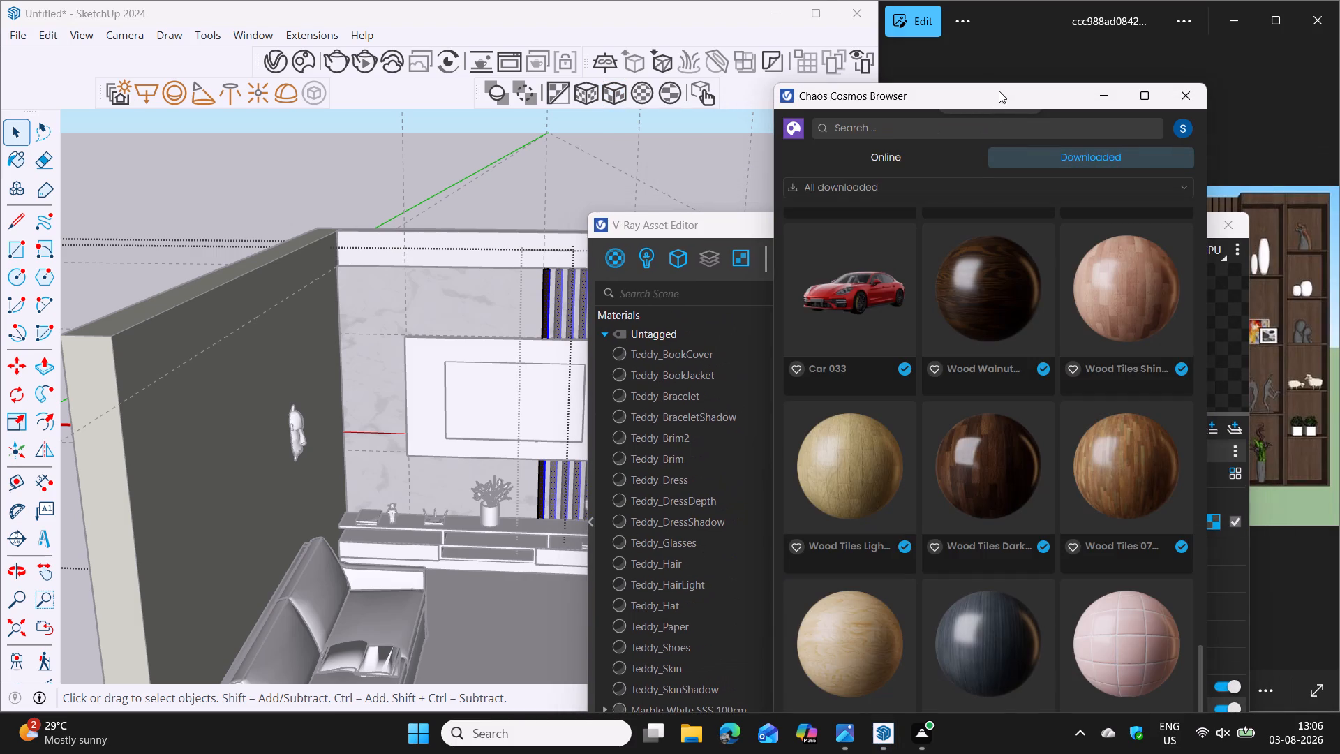
{"action": "left_click_drag", "start_coordinate": [999, 90], "coordinate": [1004, 363]}
{"action": "left_click_drag", "start_coordinate": [1050, 230], "coordinate": [1056, 311]}
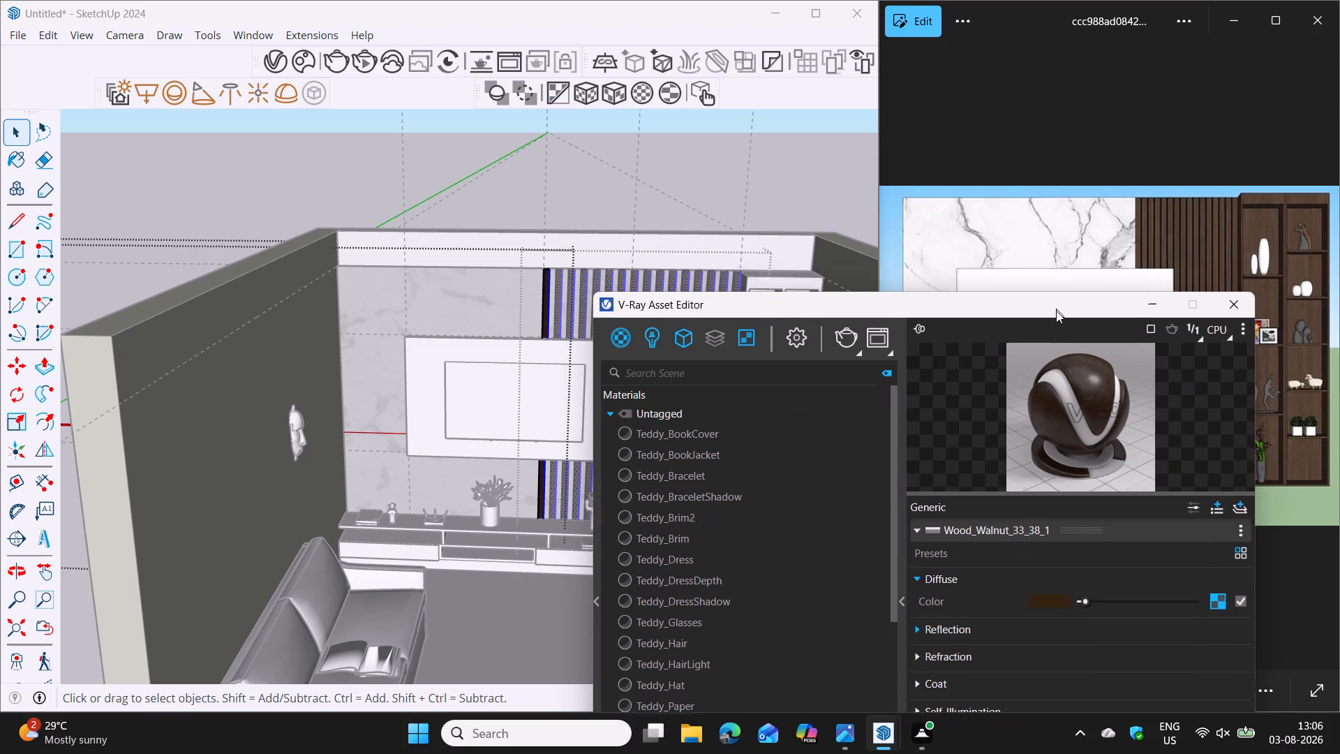
{"action": "left_click_drag", "start_coordinate": [1056, 311], "coordinate": [1081, 398]}
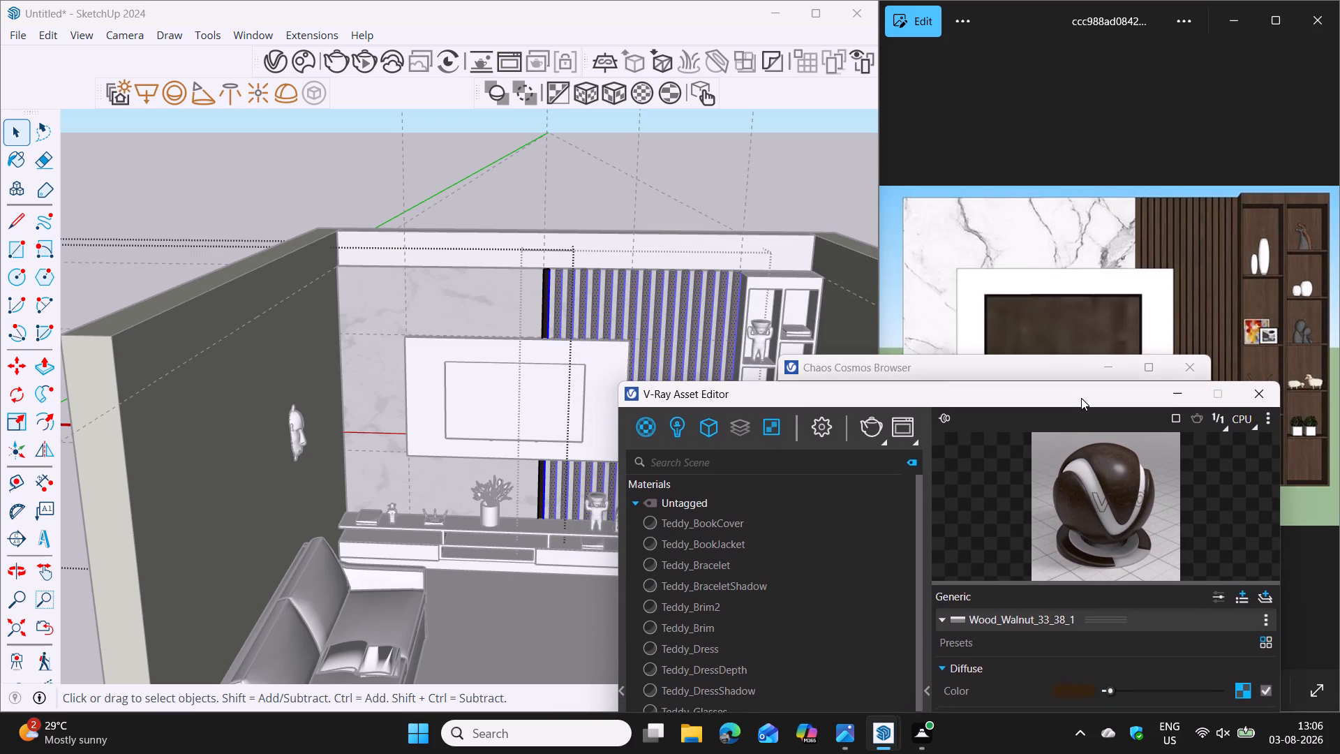
{"action": "left_click_drag", "start_coordinate": [1081, 398], "coordinate": [1175, 380]}
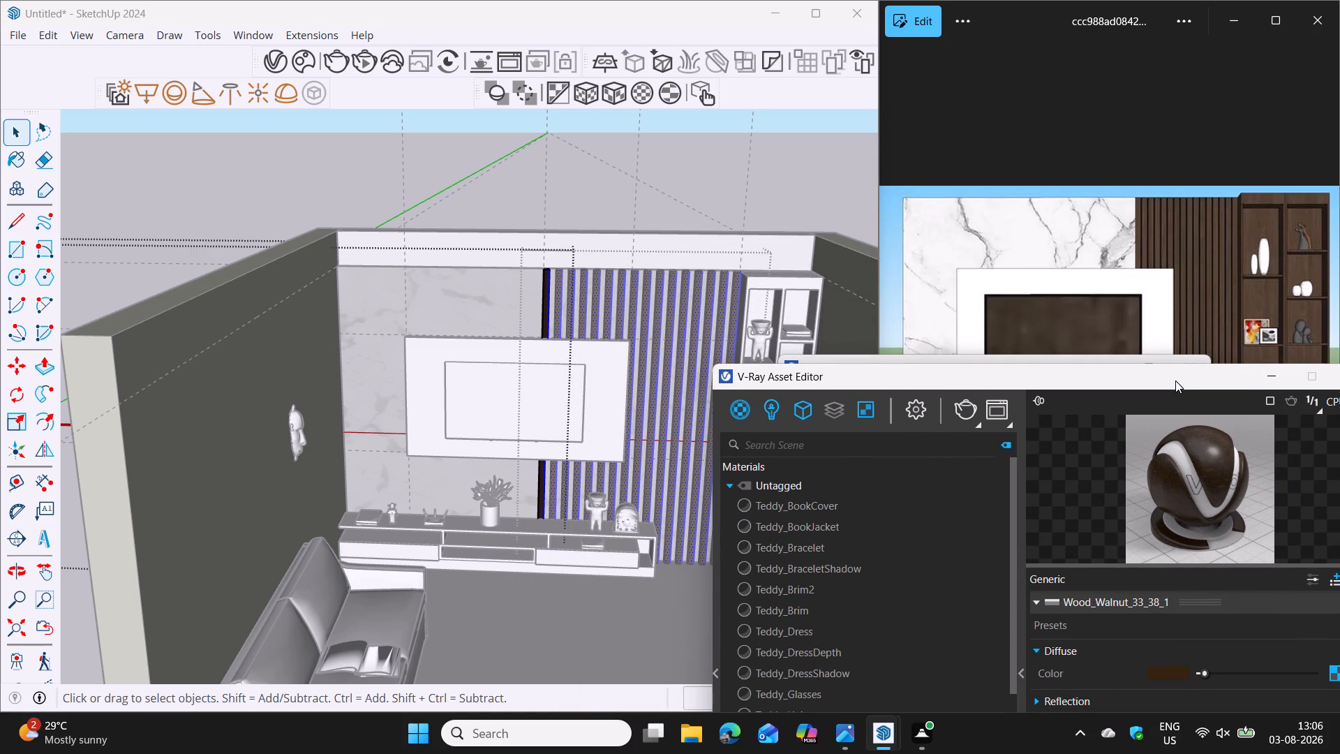
{"action": "left_click_drag", "start_coordinate": [1175, 380], "coordinate": [1159, 371]}
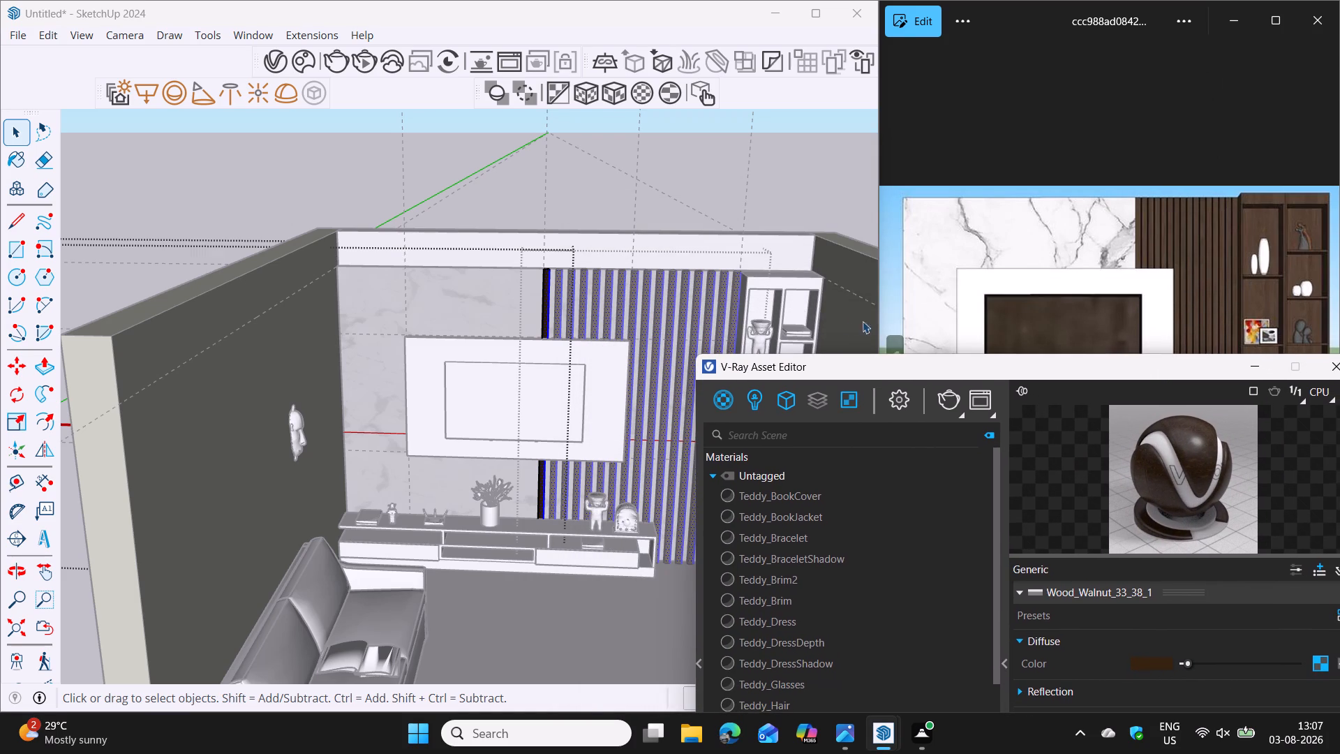
{"action": "left_click", "coordinate": [791, 287]}
{"action": "left_click", "coordinate": [794, 286]}
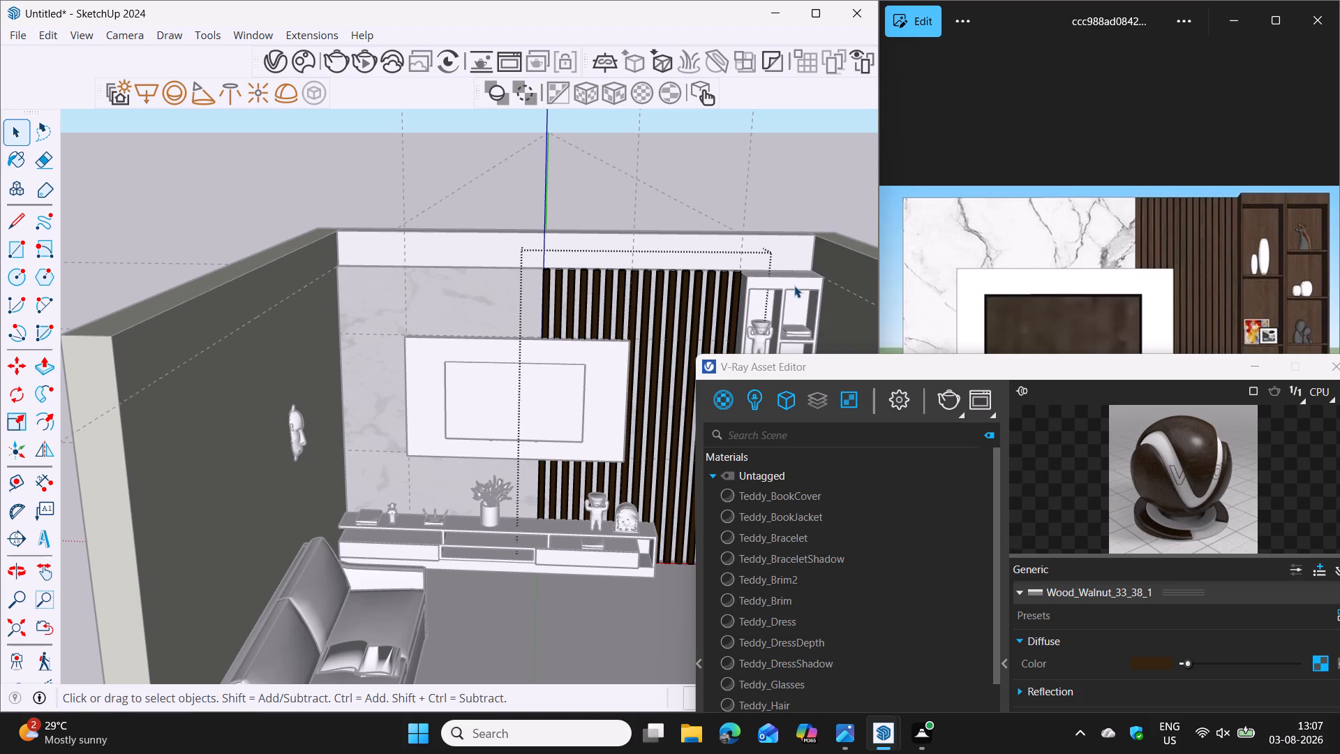
{"action": "left_click", "coordinate": [794, 286]}
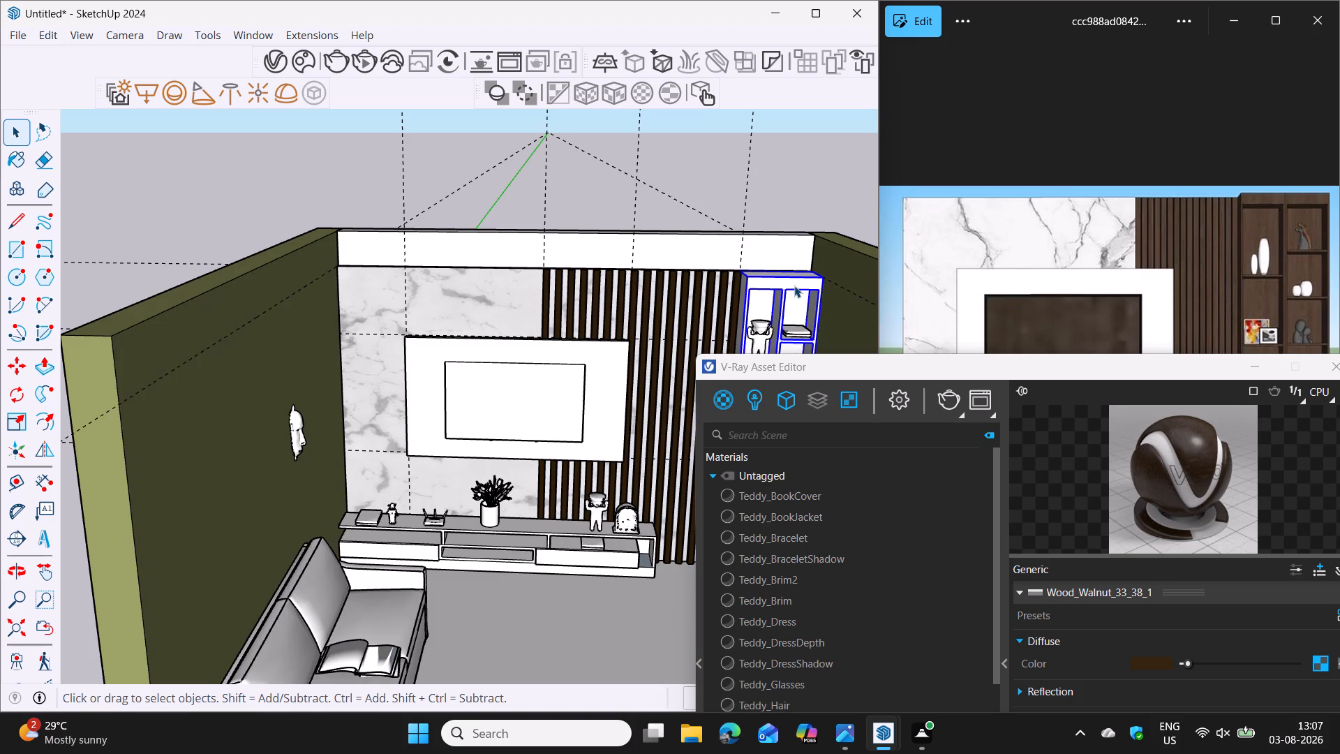
{"action": "left_click_drag", "start_coordinate": [913, 369], "coordinate": [913, 368]}
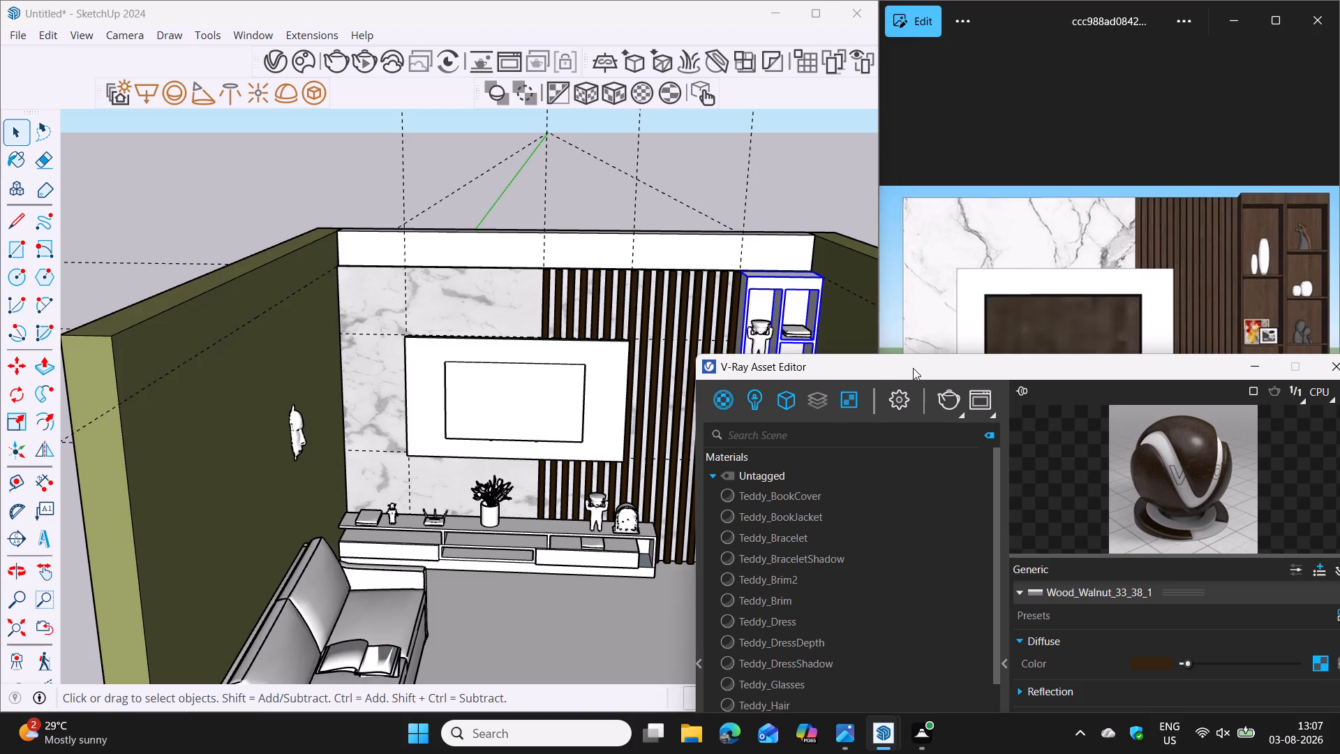
{"action": "left_click_drag", "start_coordinate": [913, 368], "coordinate": [887, 57]}
{"action": "right_click", "coordinate": [721, 602]}
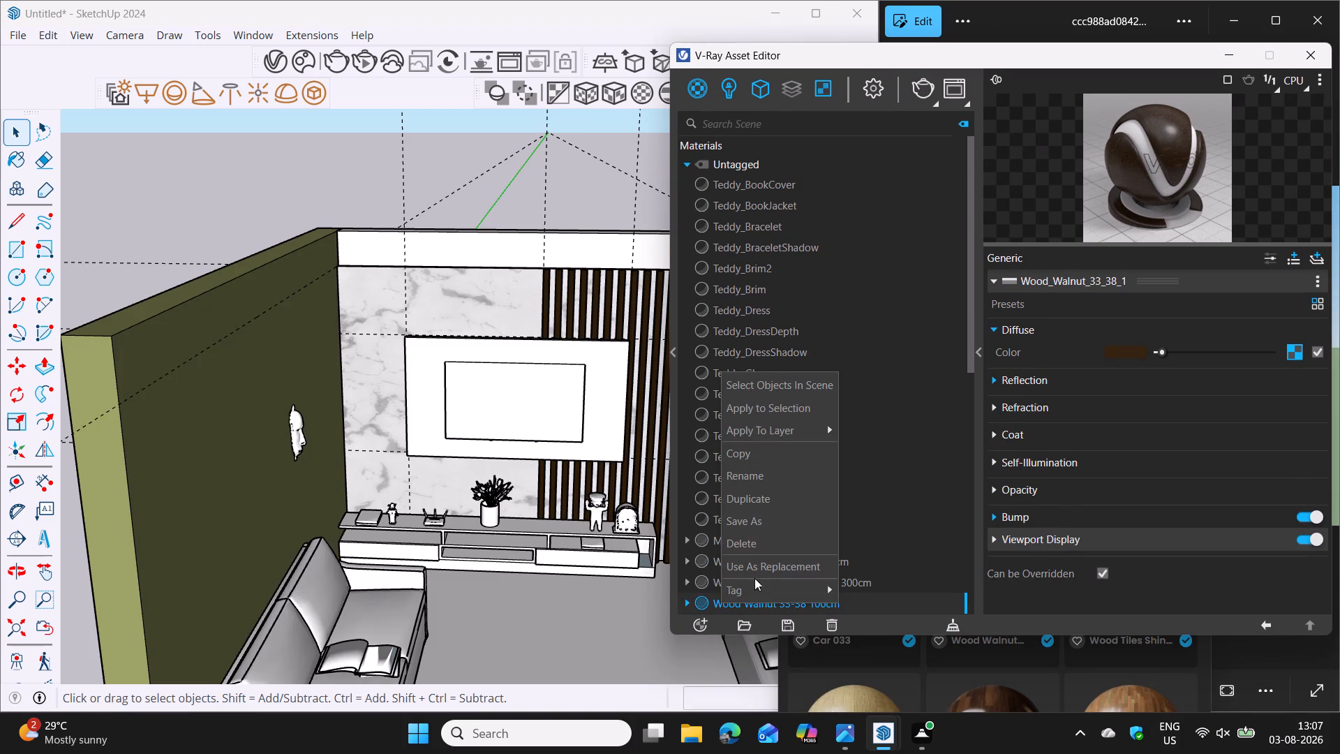
{"action": "left_click", "coordinate": [820, 408]}
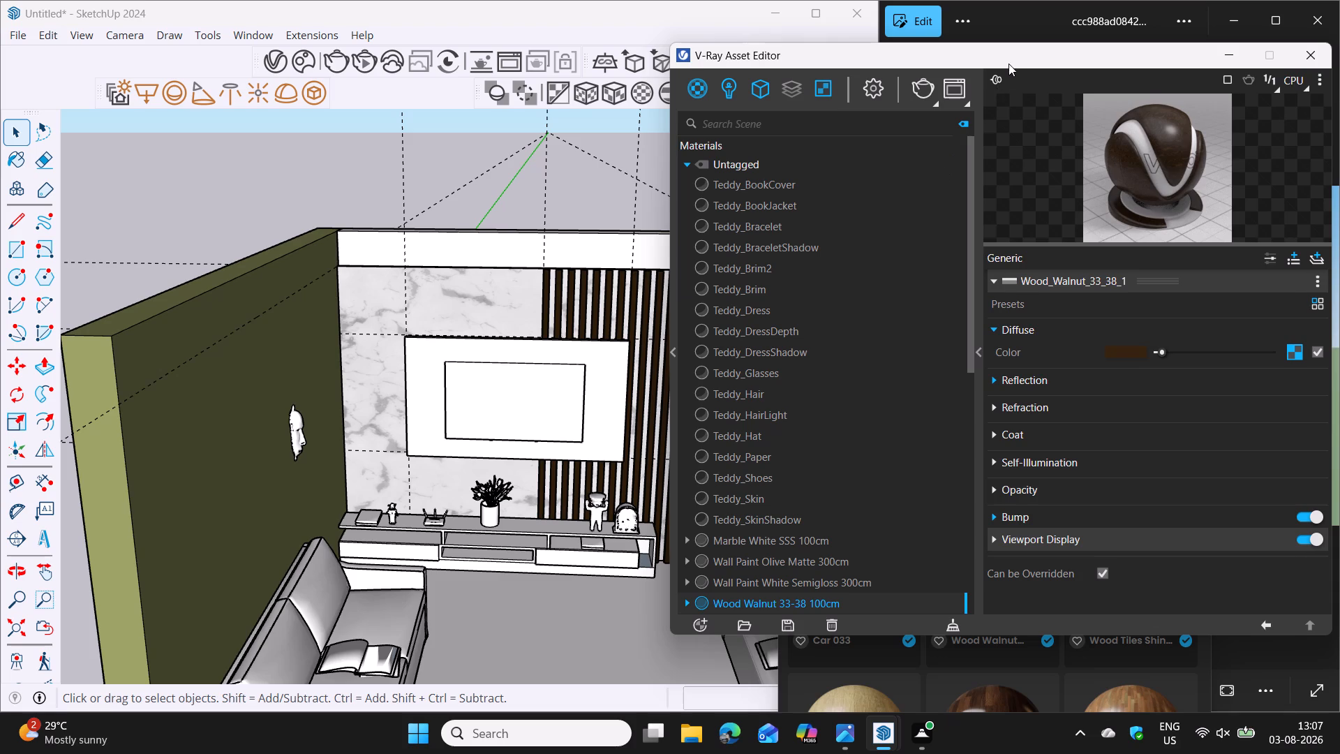
Apply V-Ray's Tri-Planar Projection (Fit) to the selected tall shelf unit.
{"action": "left_click_drag", "start_coordinate": [1011, 60], "coordinate": [975, 475]}
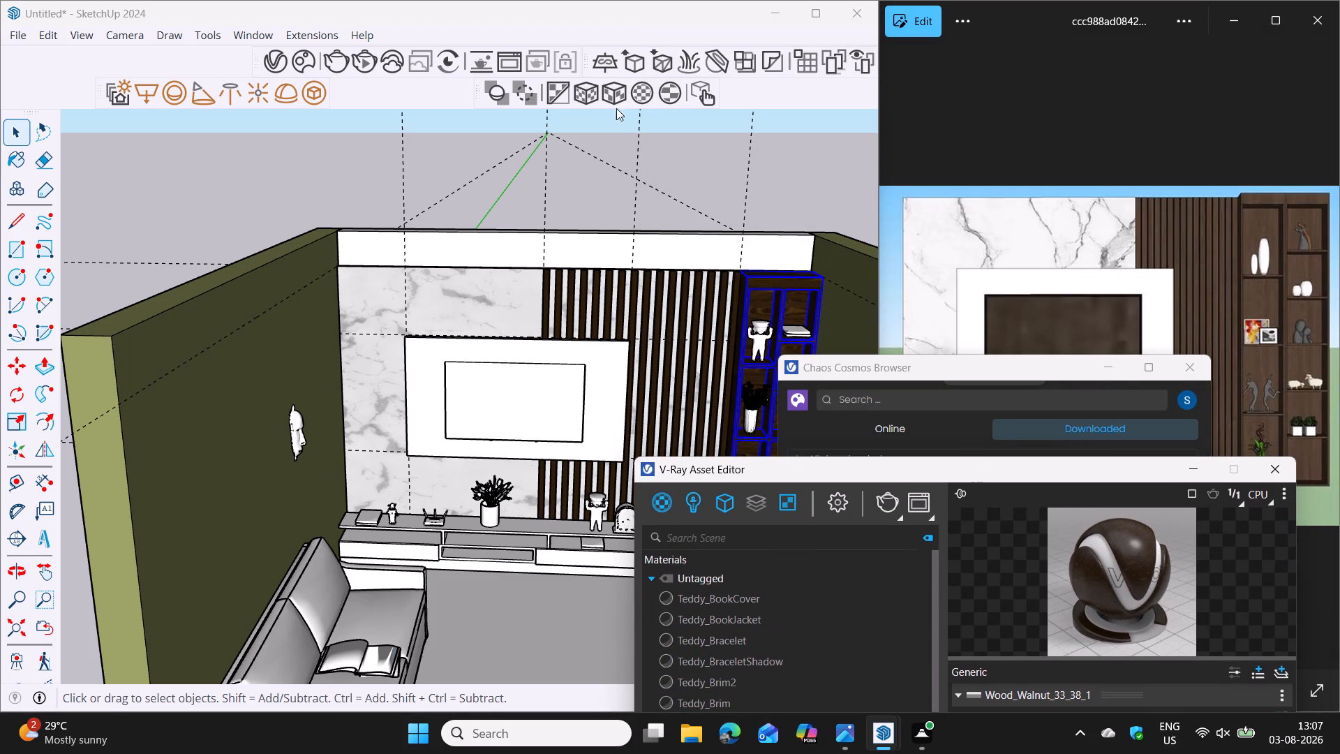
{"action": "left_click", "coordinate": [611, 96]}
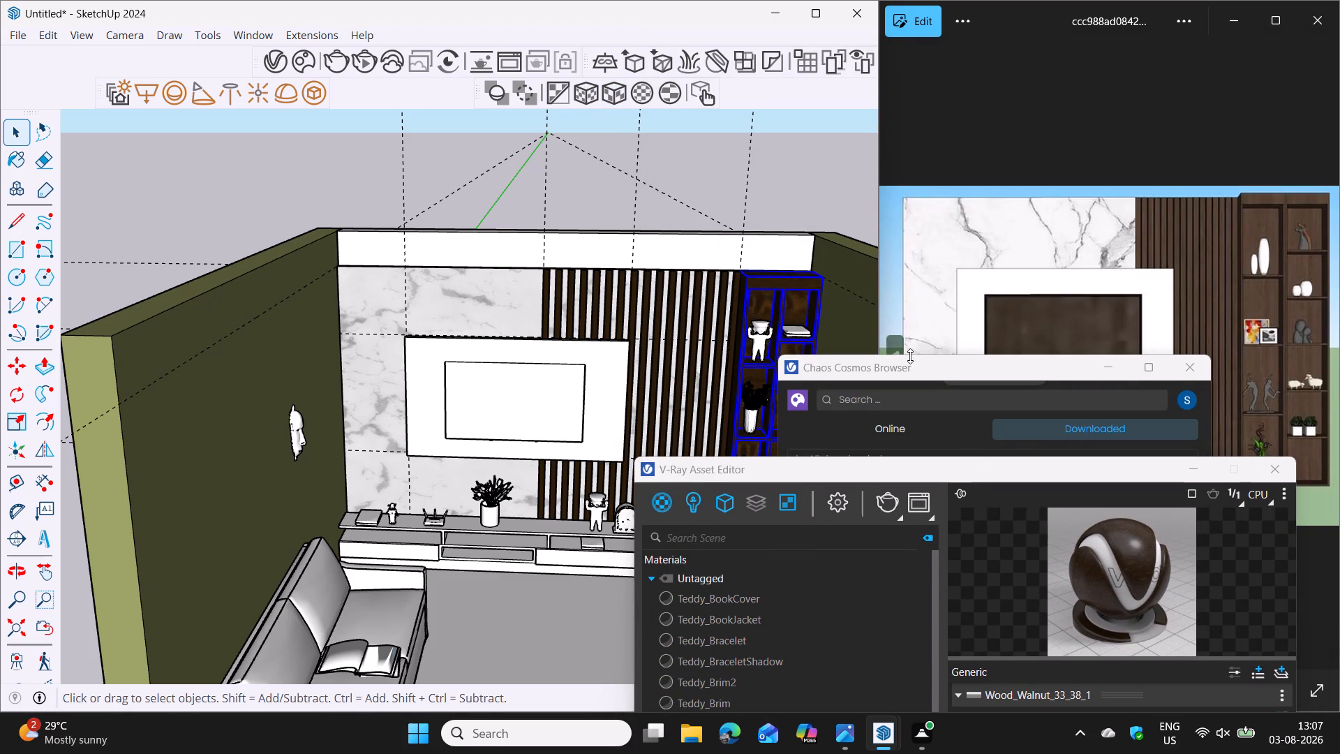
Rearrange the Chaos Cosmos Browser and V-Ray Asset Editor windows and examine the TV unit's finishes in the reference image.
{"action": "left_click_drag", "start_coordinate": [911, 366], "coordinate": [974, 77]}
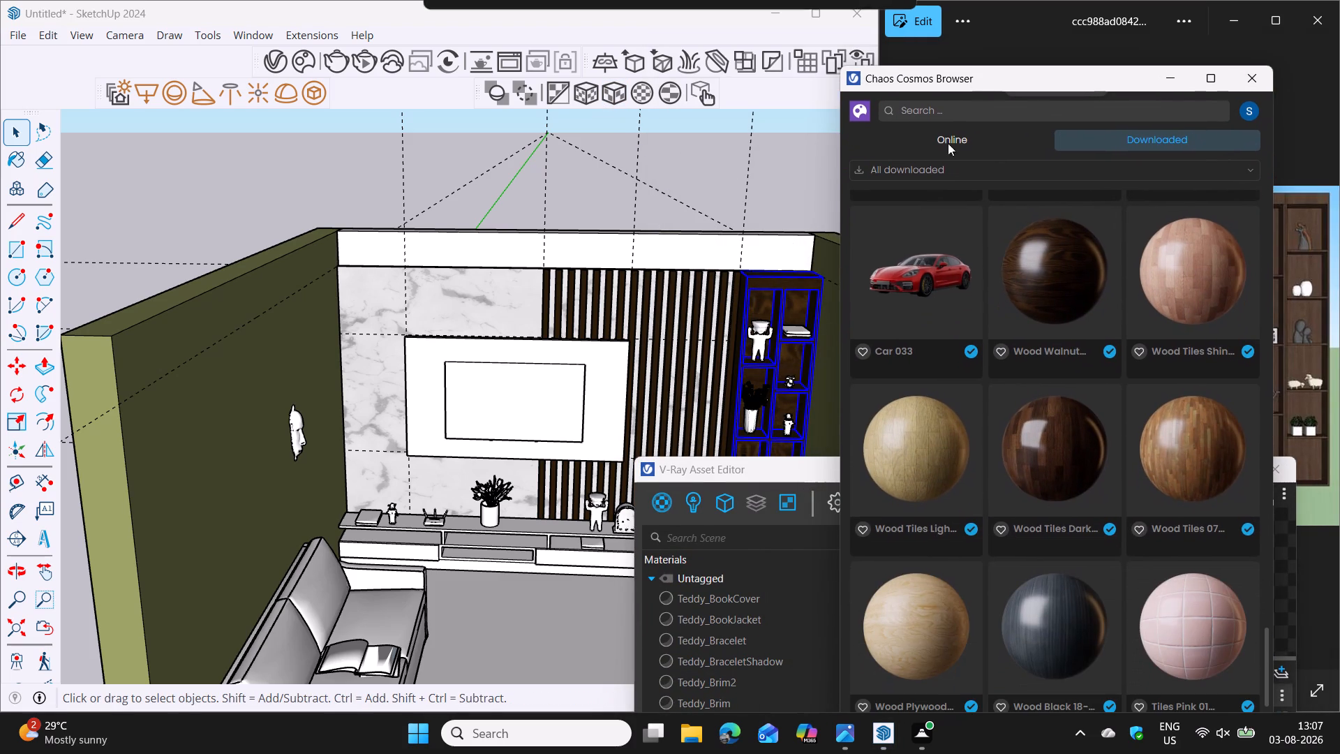
{"action": "left_click", "coordinate": [730, 477]}
{"action": "left_click_drag", "start_coordinate": [777, 471], "coordinate": [869, 96]}
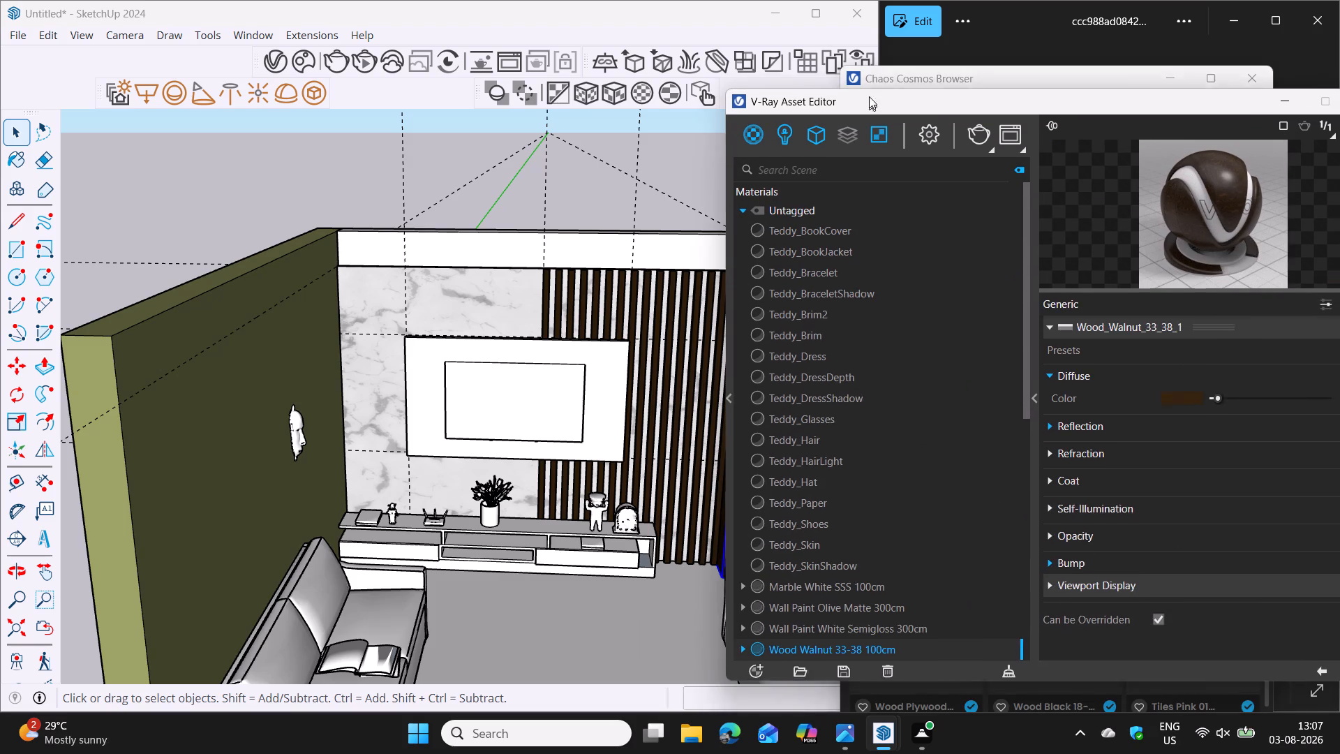
{"action": "left_click_drag", "start_coordinate": [869, 96], "coordinate": [868, 80]}
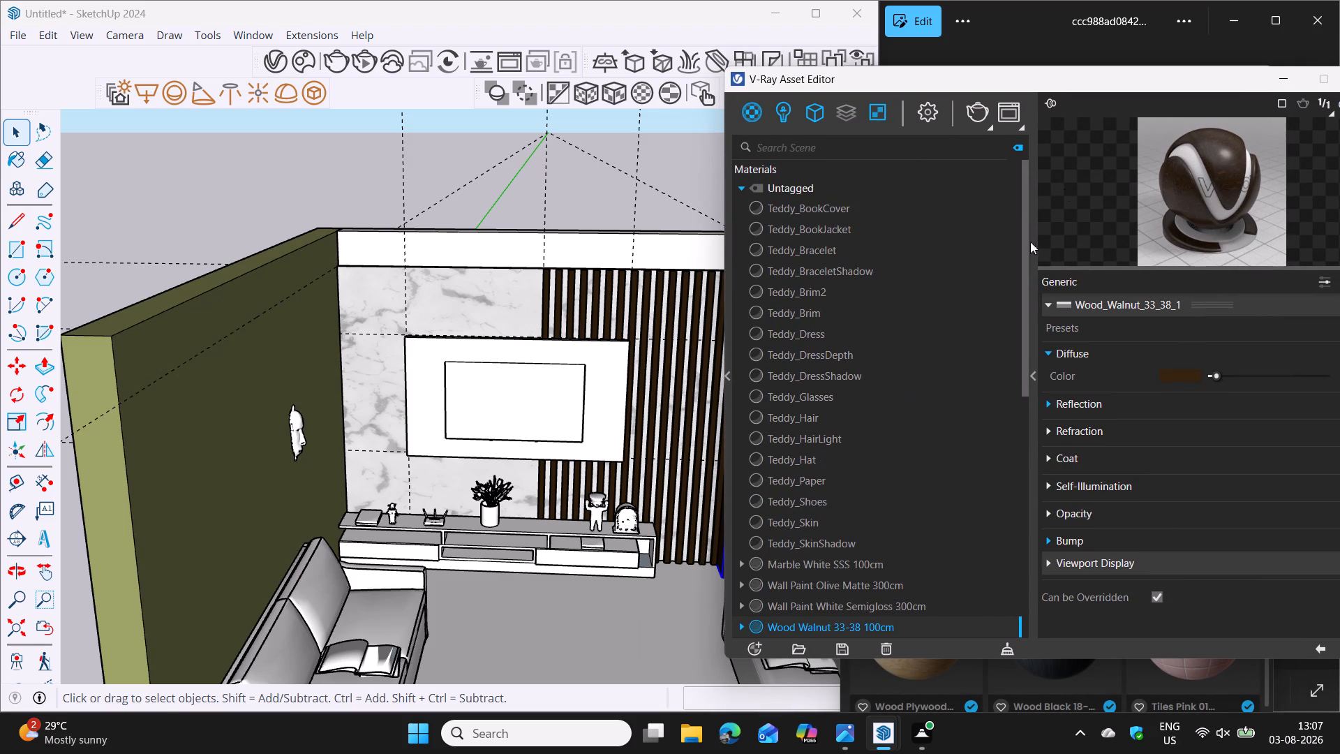
{"action": "left_click", "coordinate": [1089, 52]}
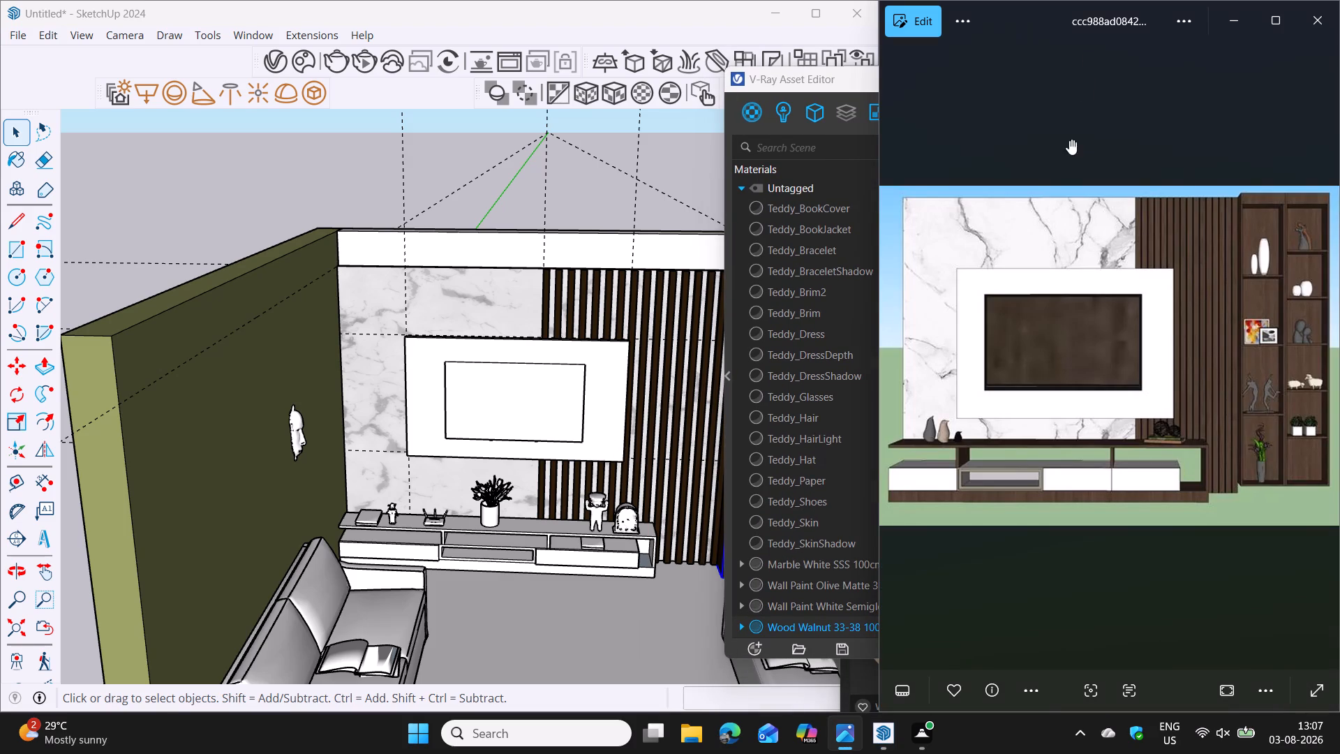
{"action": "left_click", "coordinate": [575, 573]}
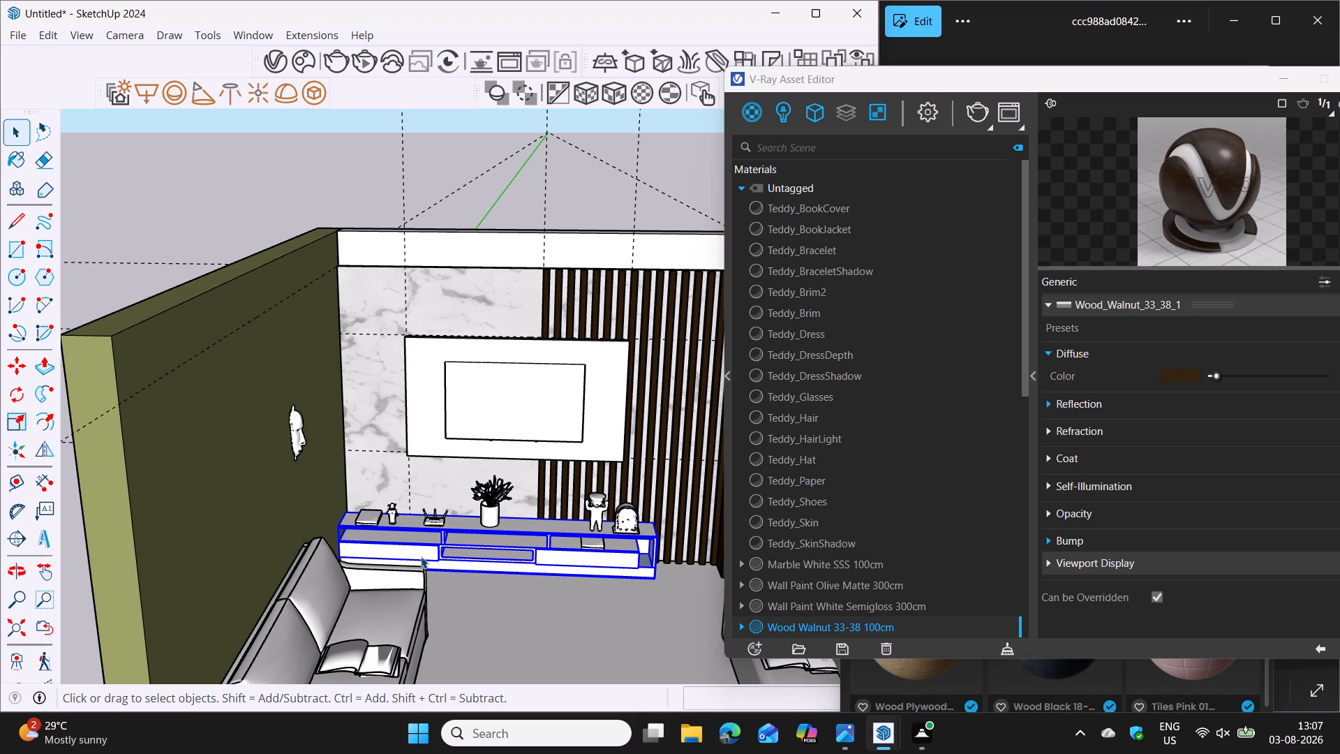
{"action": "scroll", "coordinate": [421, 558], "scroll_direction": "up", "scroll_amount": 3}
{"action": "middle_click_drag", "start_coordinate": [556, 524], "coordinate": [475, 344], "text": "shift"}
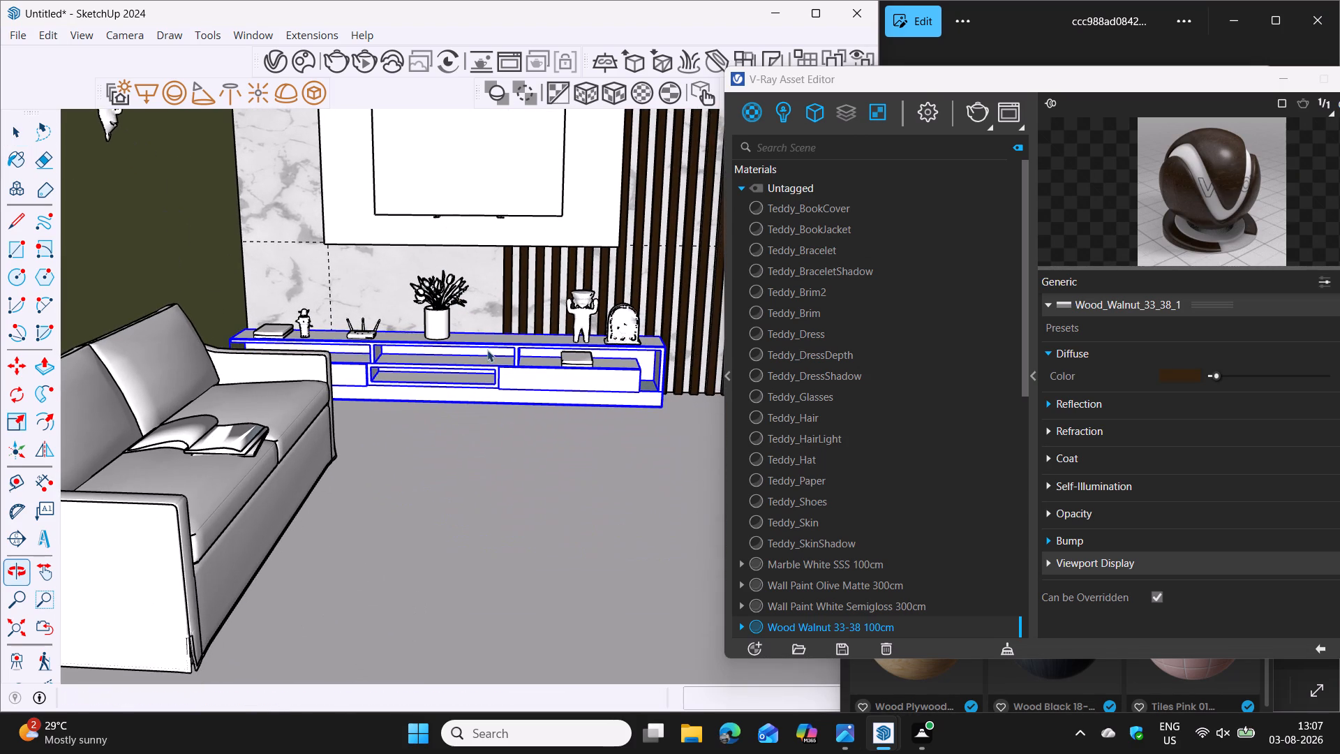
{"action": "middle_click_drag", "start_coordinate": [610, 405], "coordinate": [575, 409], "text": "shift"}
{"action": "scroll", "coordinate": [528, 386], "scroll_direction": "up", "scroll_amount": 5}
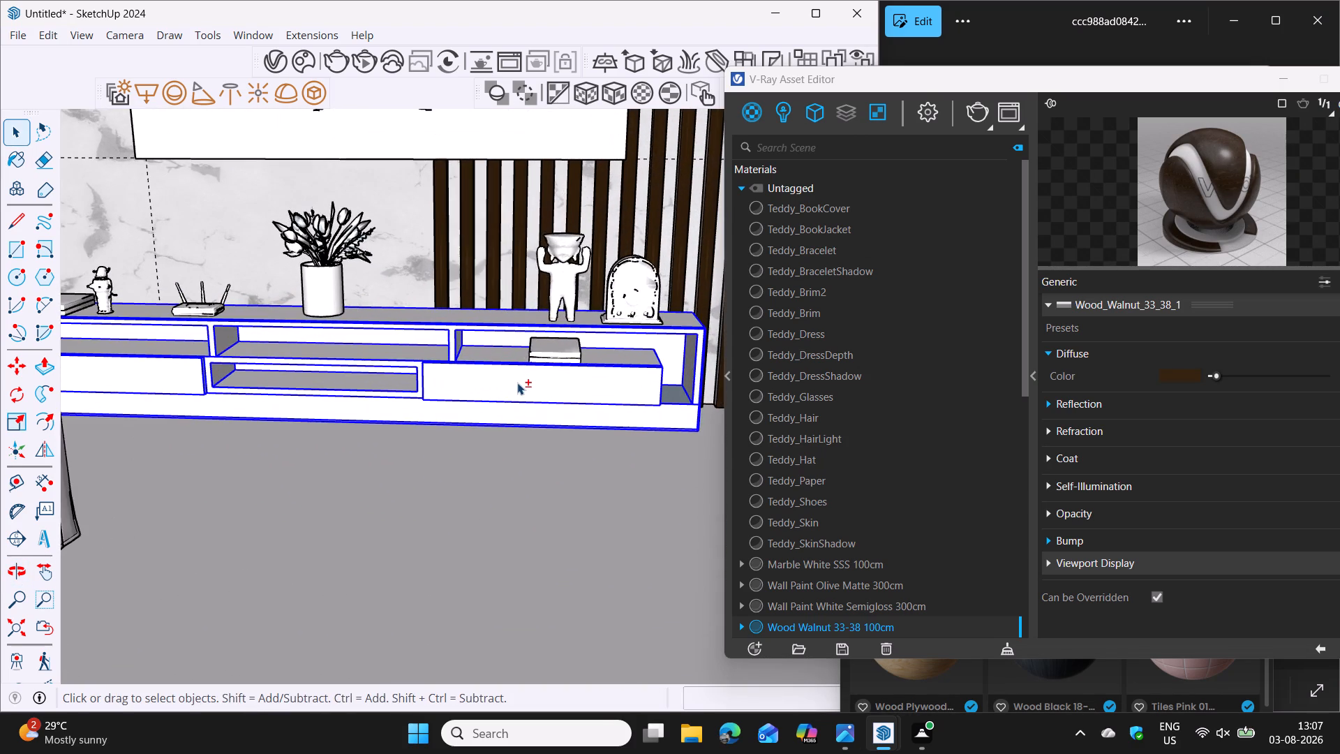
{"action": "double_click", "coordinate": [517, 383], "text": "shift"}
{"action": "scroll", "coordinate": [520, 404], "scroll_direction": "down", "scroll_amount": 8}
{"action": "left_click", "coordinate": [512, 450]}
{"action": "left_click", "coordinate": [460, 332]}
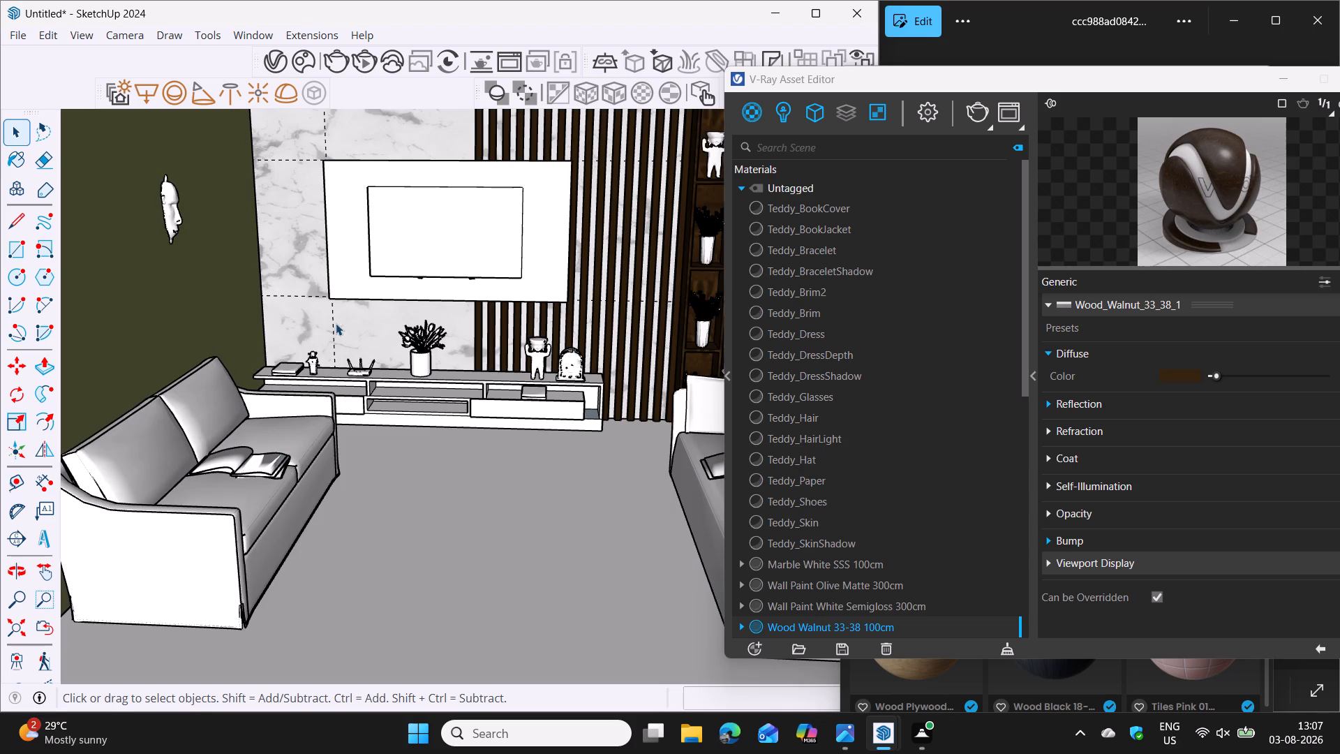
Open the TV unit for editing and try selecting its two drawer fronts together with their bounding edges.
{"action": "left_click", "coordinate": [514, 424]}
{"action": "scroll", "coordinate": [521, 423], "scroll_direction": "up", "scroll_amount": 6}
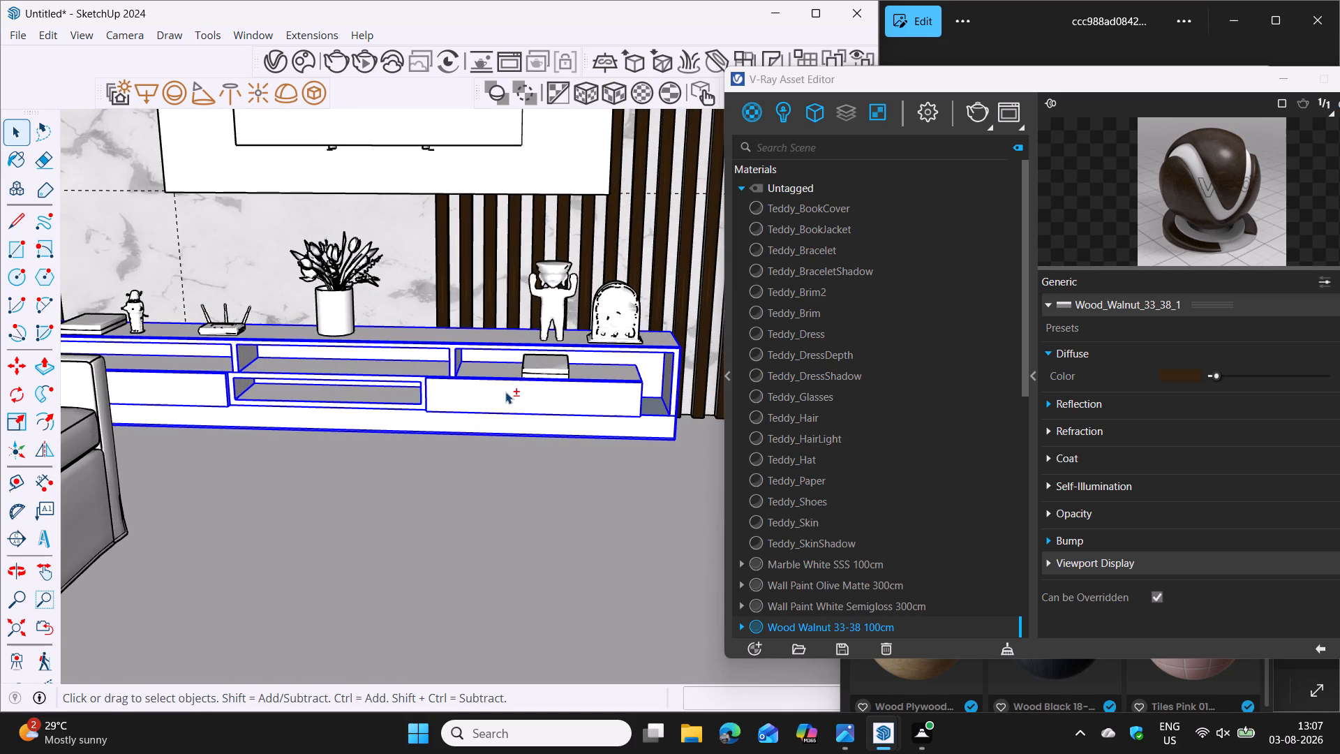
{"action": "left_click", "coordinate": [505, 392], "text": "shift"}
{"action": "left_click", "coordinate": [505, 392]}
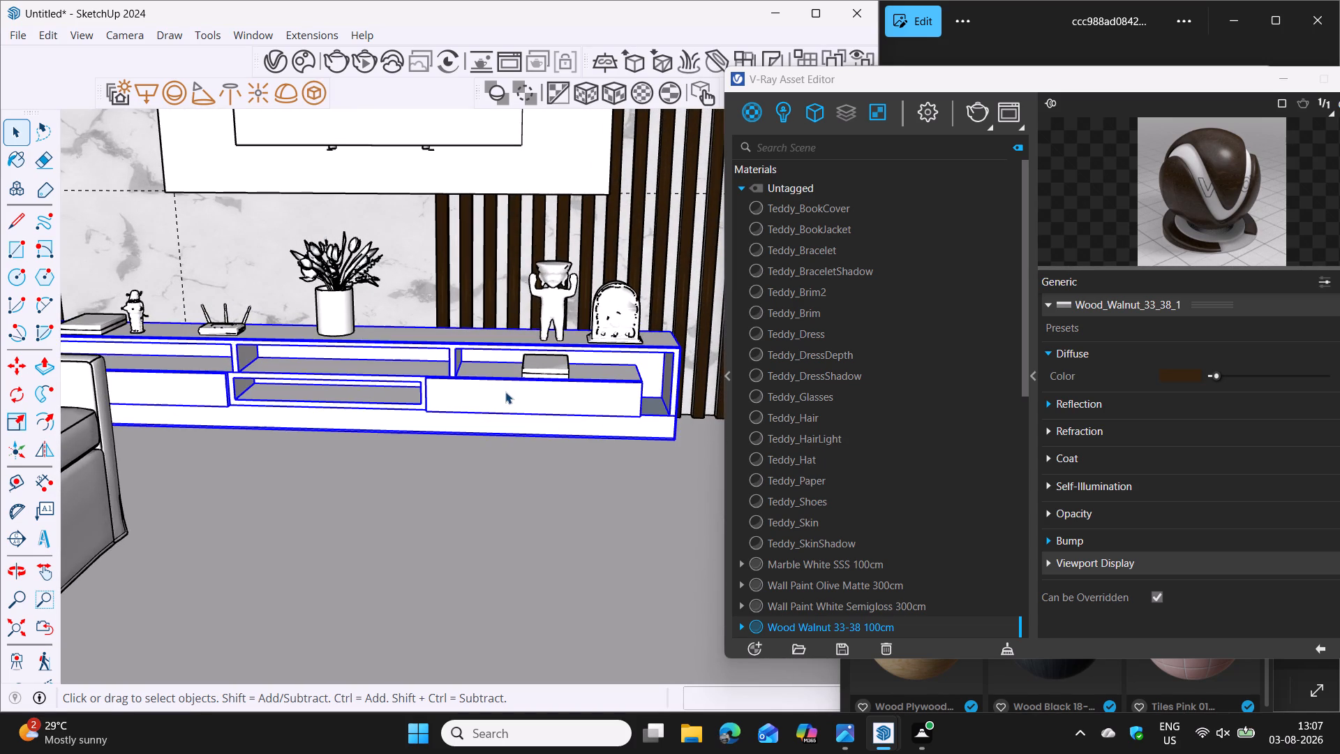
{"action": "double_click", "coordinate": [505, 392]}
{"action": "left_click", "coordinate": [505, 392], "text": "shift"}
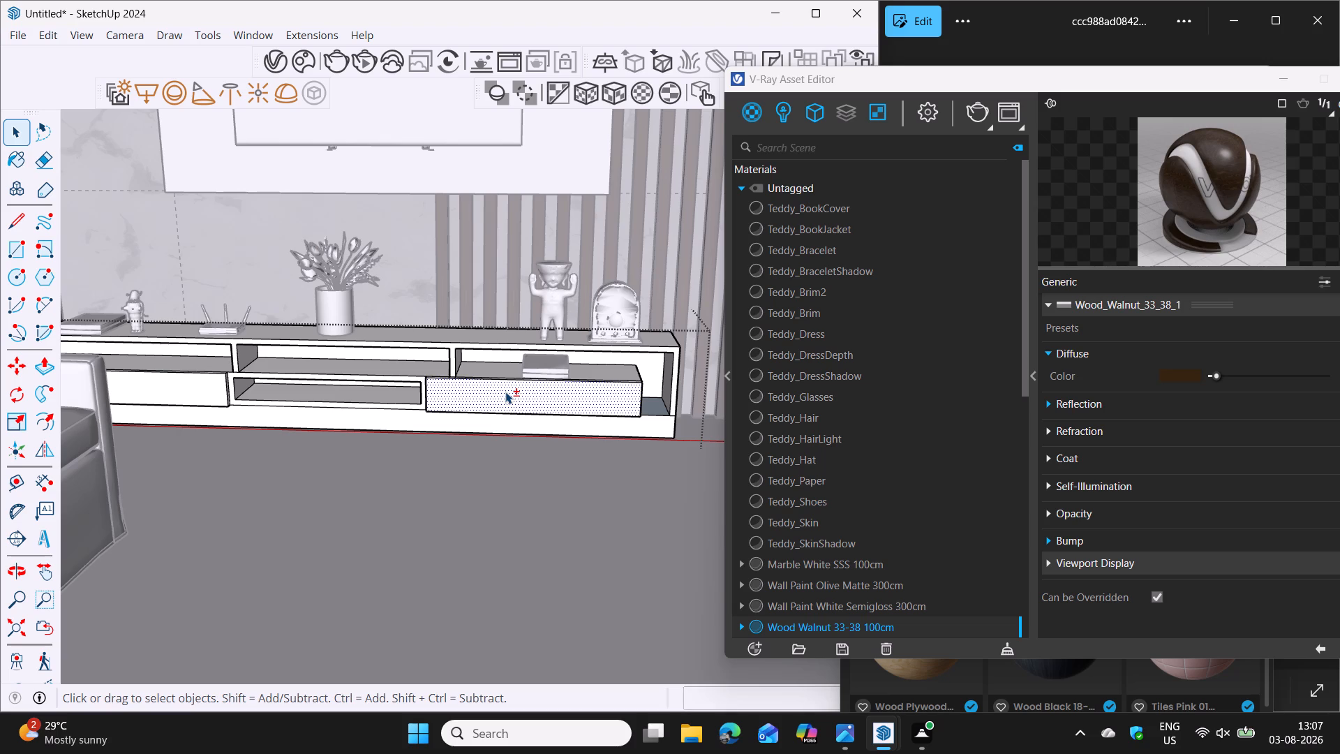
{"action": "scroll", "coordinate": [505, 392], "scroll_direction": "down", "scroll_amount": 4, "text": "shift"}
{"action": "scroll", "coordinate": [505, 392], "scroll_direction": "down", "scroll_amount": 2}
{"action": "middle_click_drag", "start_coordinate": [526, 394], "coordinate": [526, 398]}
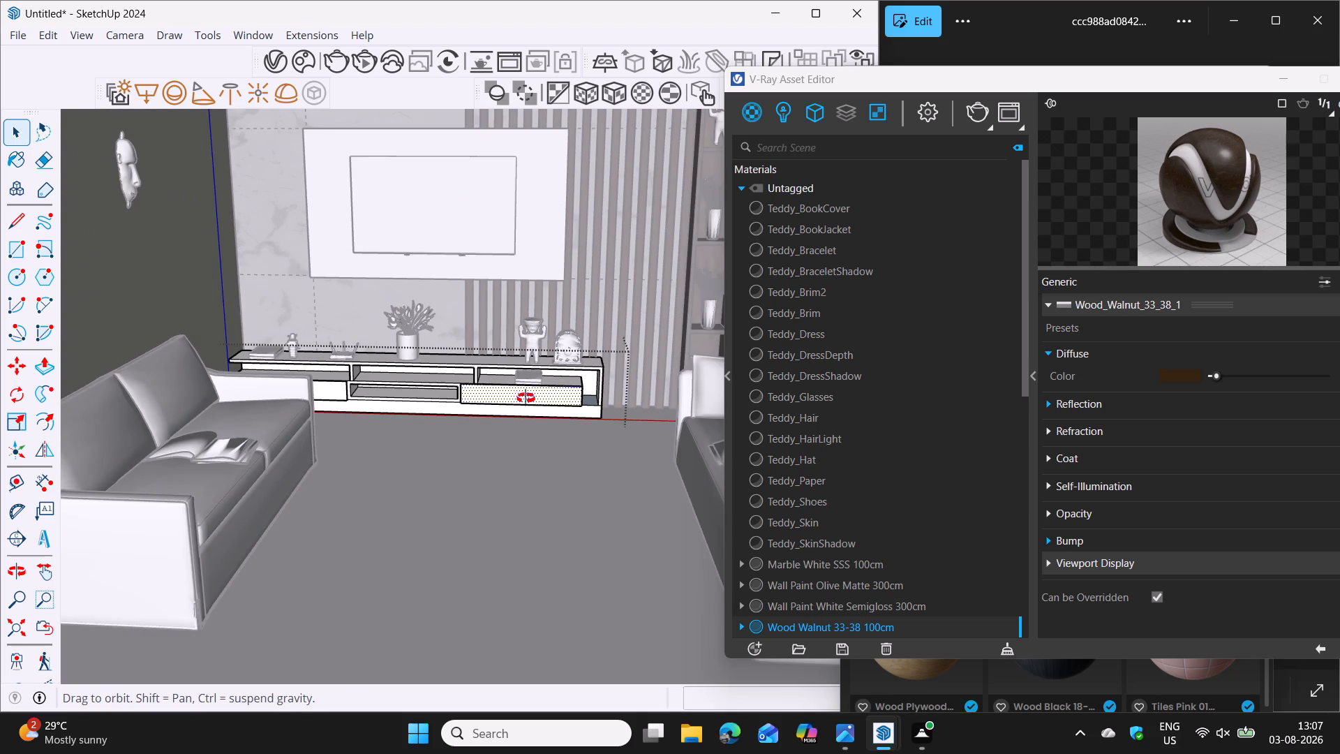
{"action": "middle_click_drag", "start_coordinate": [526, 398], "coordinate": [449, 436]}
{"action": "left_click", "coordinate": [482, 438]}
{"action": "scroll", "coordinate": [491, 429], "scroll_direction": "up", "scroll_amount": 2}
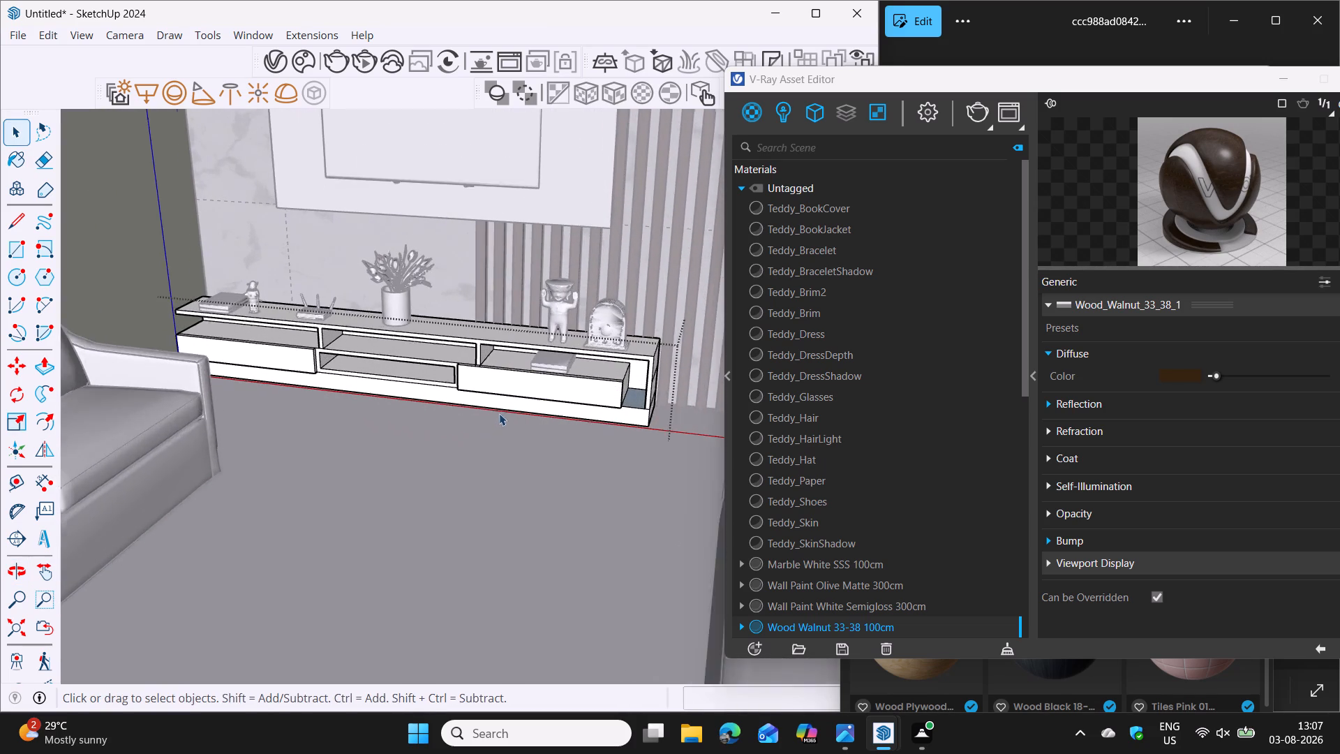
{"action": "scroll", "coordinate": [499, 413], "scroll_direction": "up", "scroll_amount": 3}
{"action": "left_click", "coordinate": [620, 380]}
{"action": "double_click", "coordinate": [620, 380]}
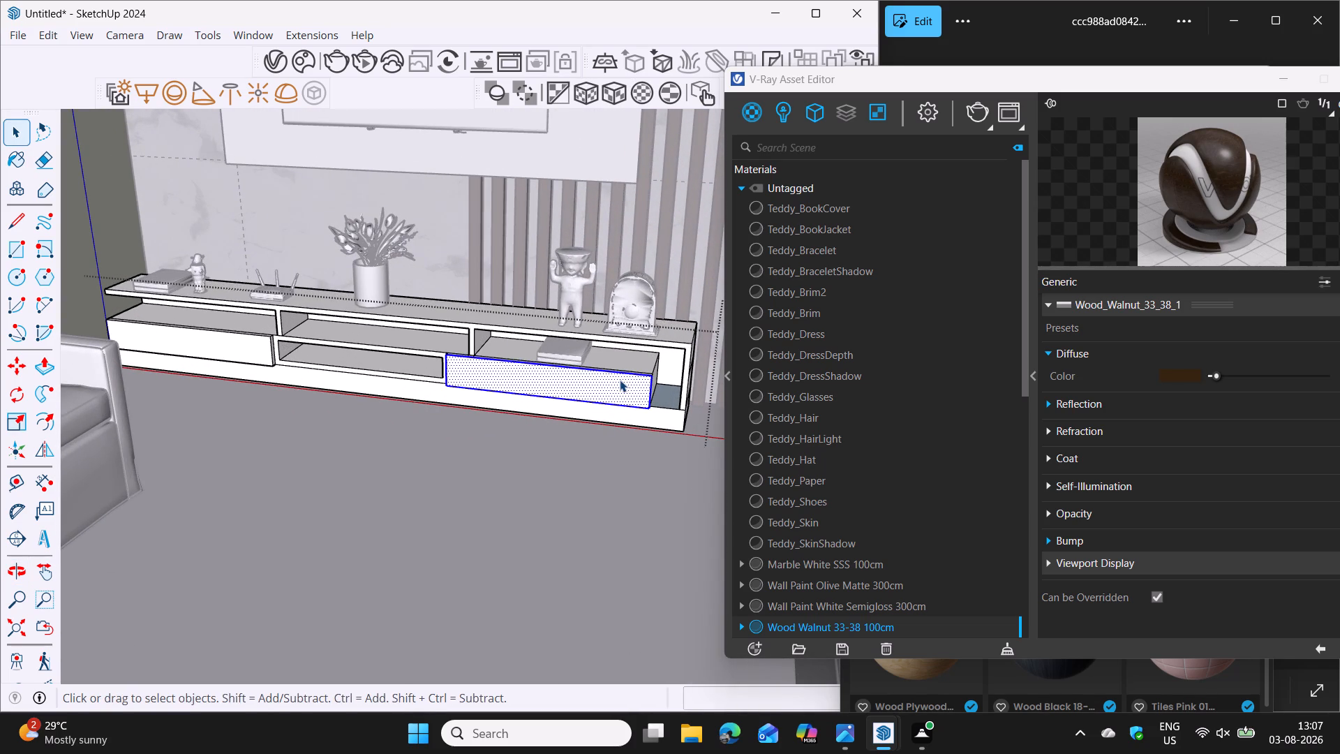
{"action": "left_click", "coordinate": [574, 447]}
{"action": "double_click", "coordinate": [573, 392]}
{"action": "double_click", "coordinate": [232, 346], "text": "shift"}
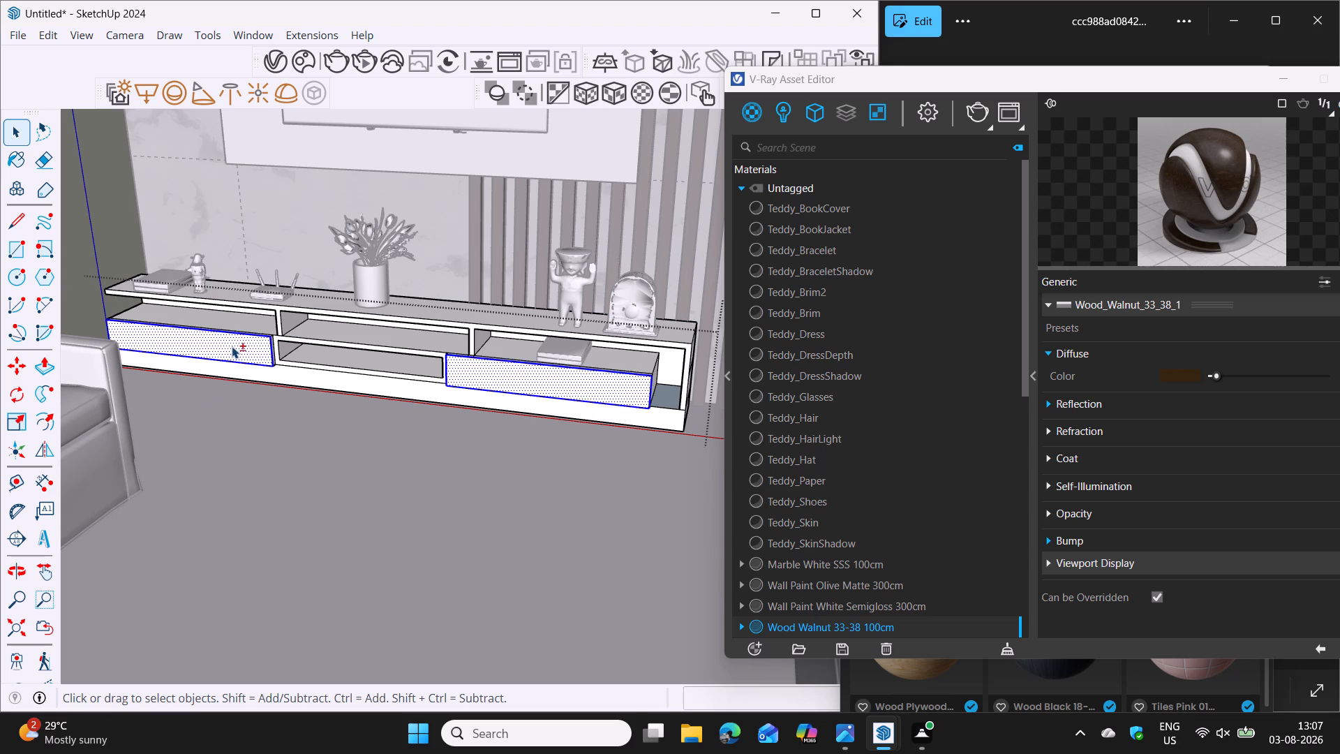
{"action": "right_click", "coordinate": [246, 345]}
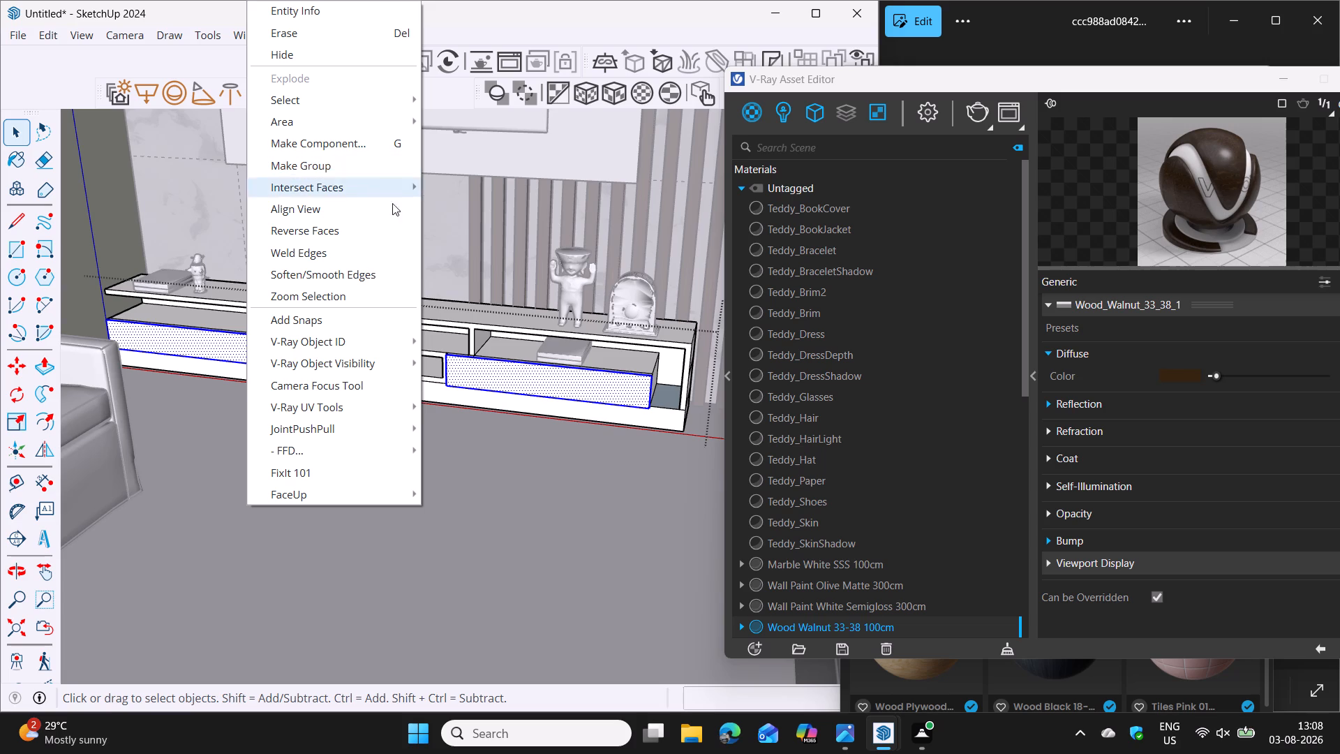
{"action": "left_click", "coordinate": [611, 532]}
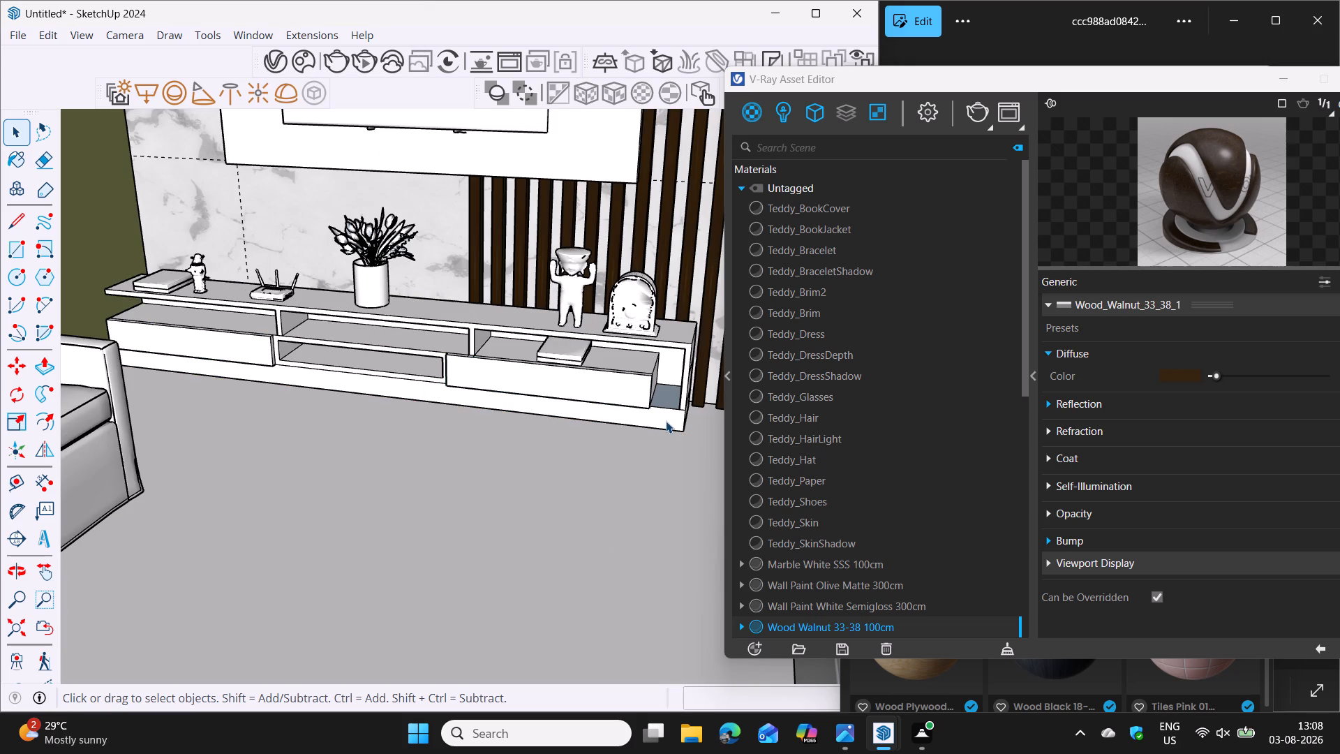
Open the TV unit for editing and group its two drawer fronts together with their bounding edges.
{"action": "left_click", "coordinate": [666, 421]}
{"action": "scroll", "coordinate": [645, 387], "scroll_direction": "up", "scroll_amount": 5}
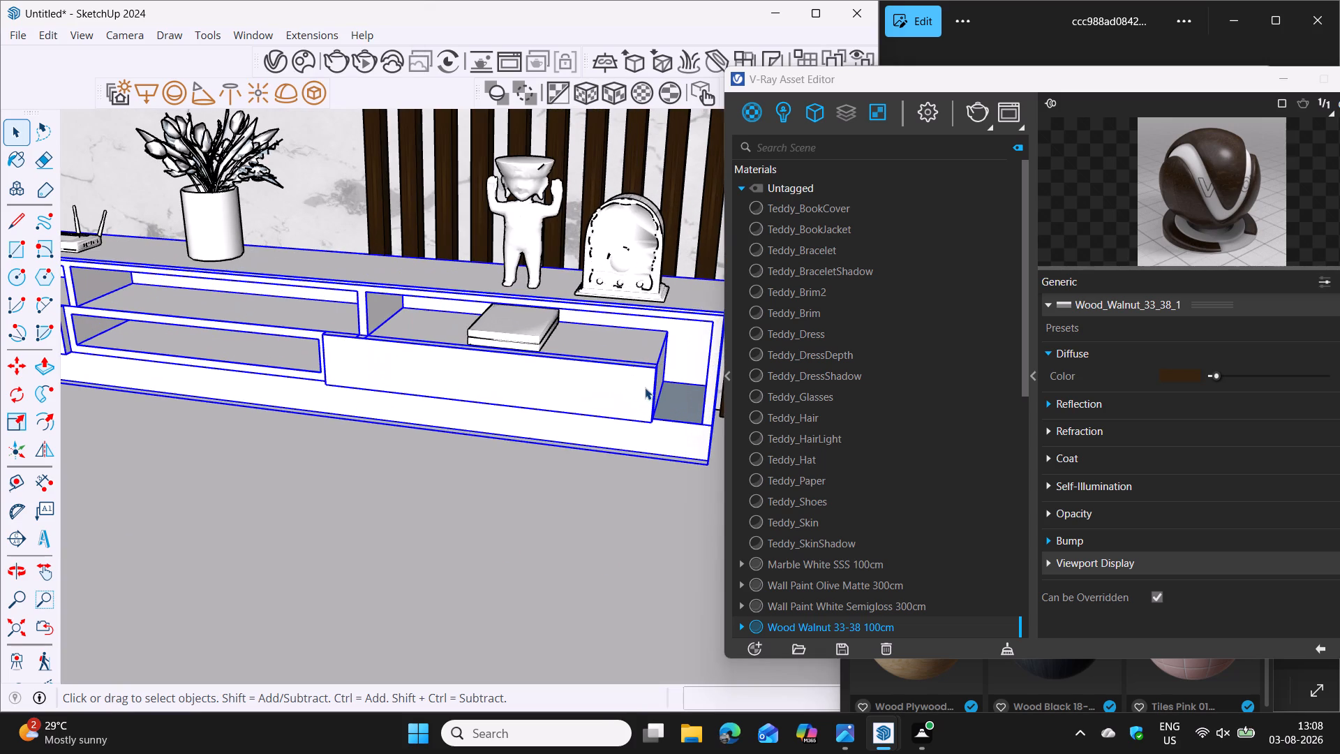
{"action": "left_click", "coordinate": [623, 387], "text": "shift"}
{"action": "scroll", "coordinate": [600, 503], "scroll_direction": "down", "scroll_amount": 5}
{"action": "left_click", "coordinate": [548, 415]}
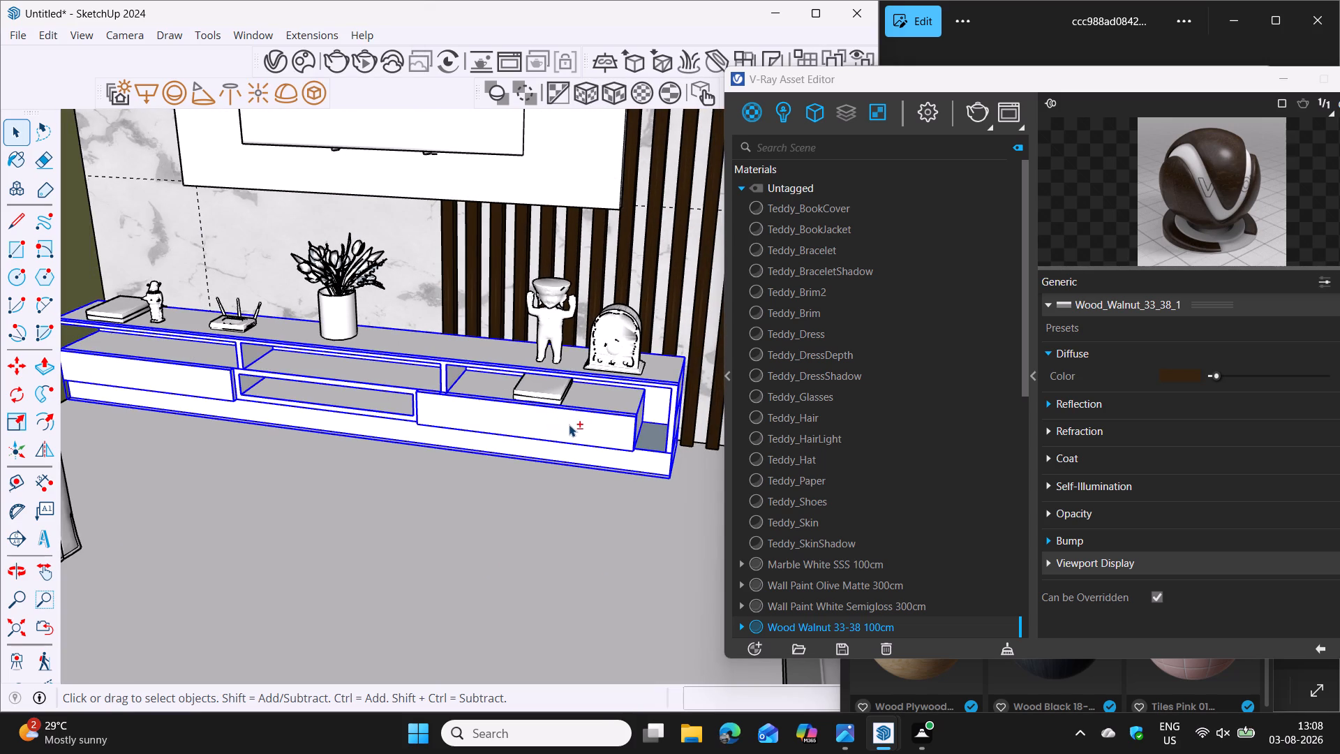
{"action": "double_click", "coordinate": [570, 424], "text": "shift"}
{"action": "left_click", "coordinate": [570, 424], "text": "shift"}
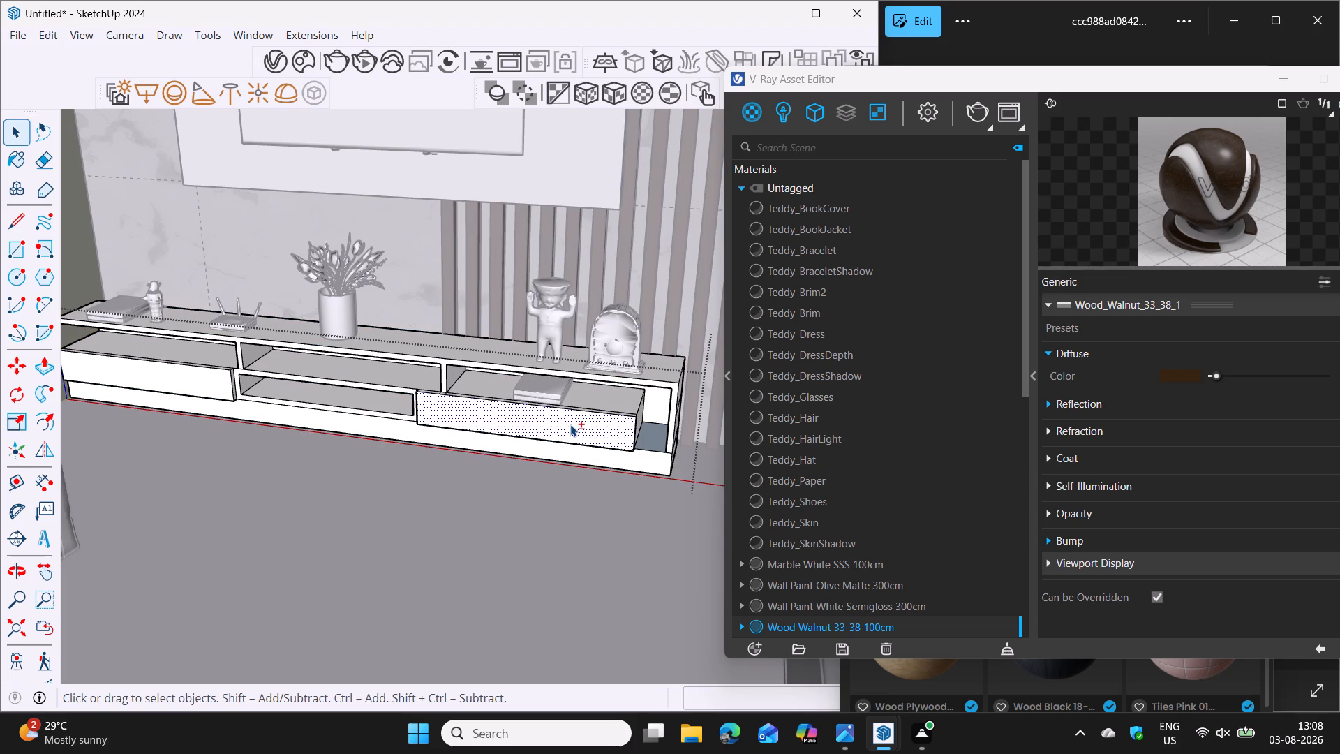
{"action": "left_click", "coordinate": [570, 424], "text": "shift"}
{"action": "double_click", "coordinate": [570, 424], "text": "shift"}
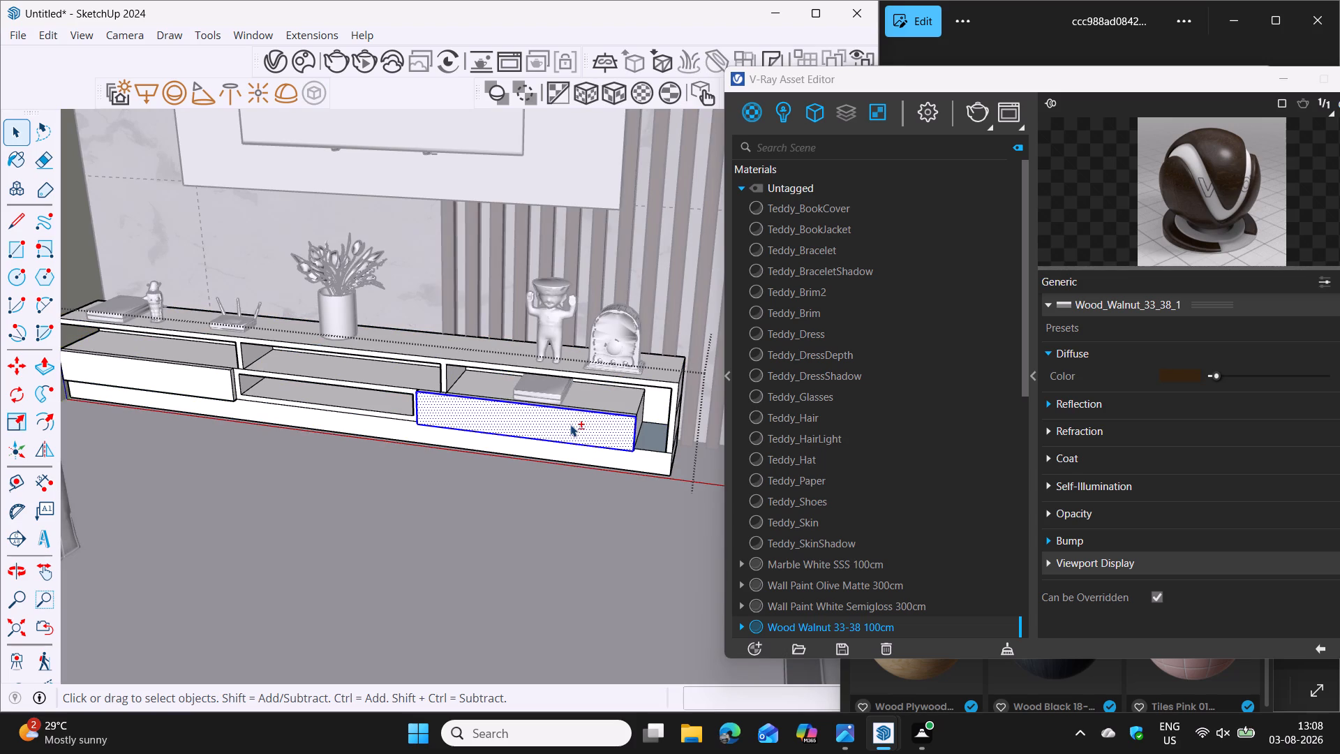
{"action": "double_click", "coordinate": [181, 378], "text": "shift"}
{"action": "right_click", "coordinate": [181, 378]}
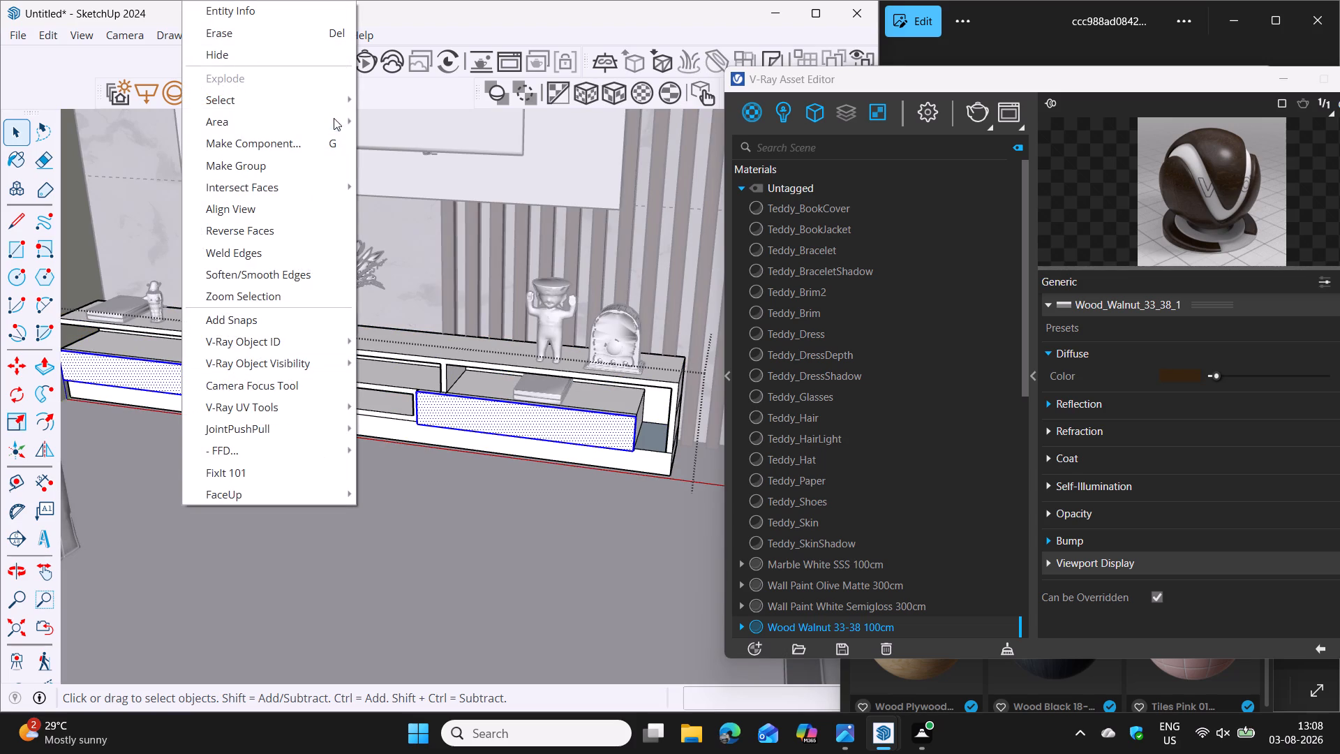
{"action": "left_click", "coordinate": [276, 166]}
{"action": "left_click", "coordinate": [362, 496]}
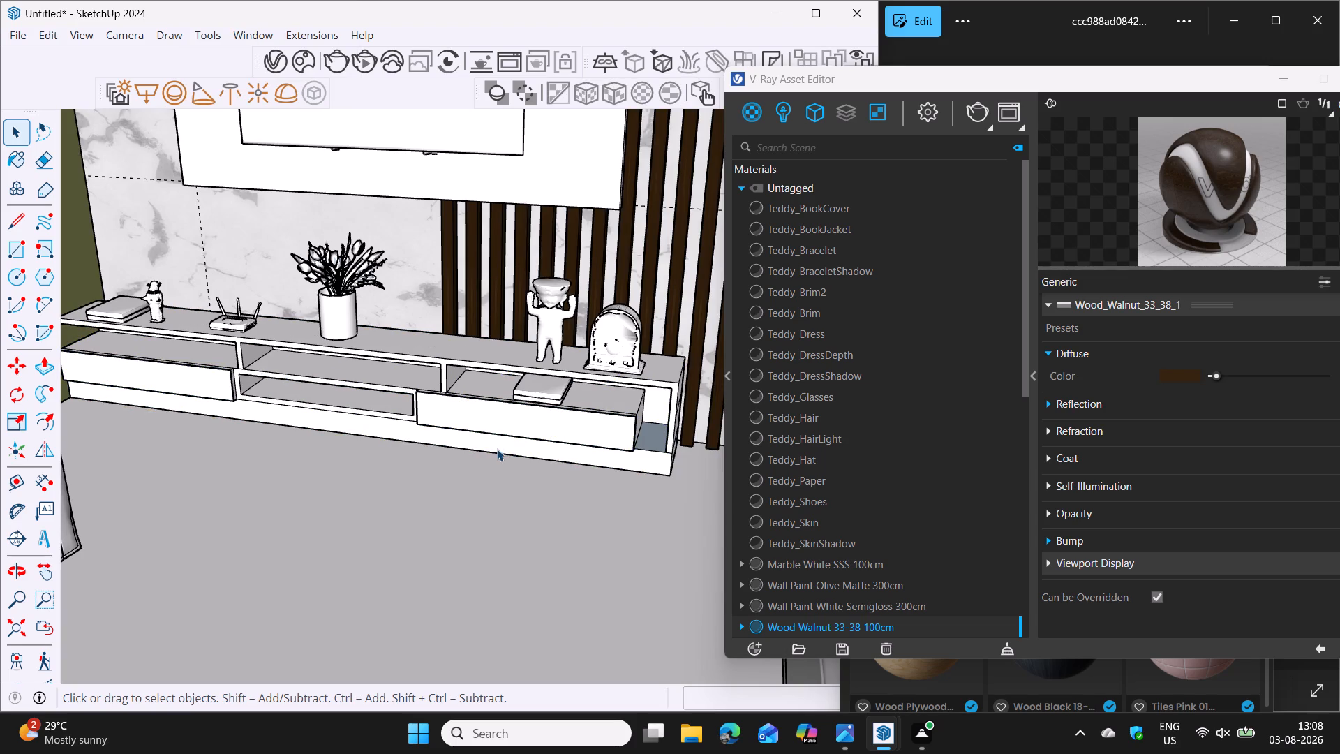
Apply Wood Walnut 33-38 100cm to the TV unit's geometry except the grouped drawer fronts, using V-Ray's Tri-Planar Projection (Fit).
{"action": "left_click", "coordinate": [497, 449]}
{"action": "double_click", "coordinate": [503, 443]}
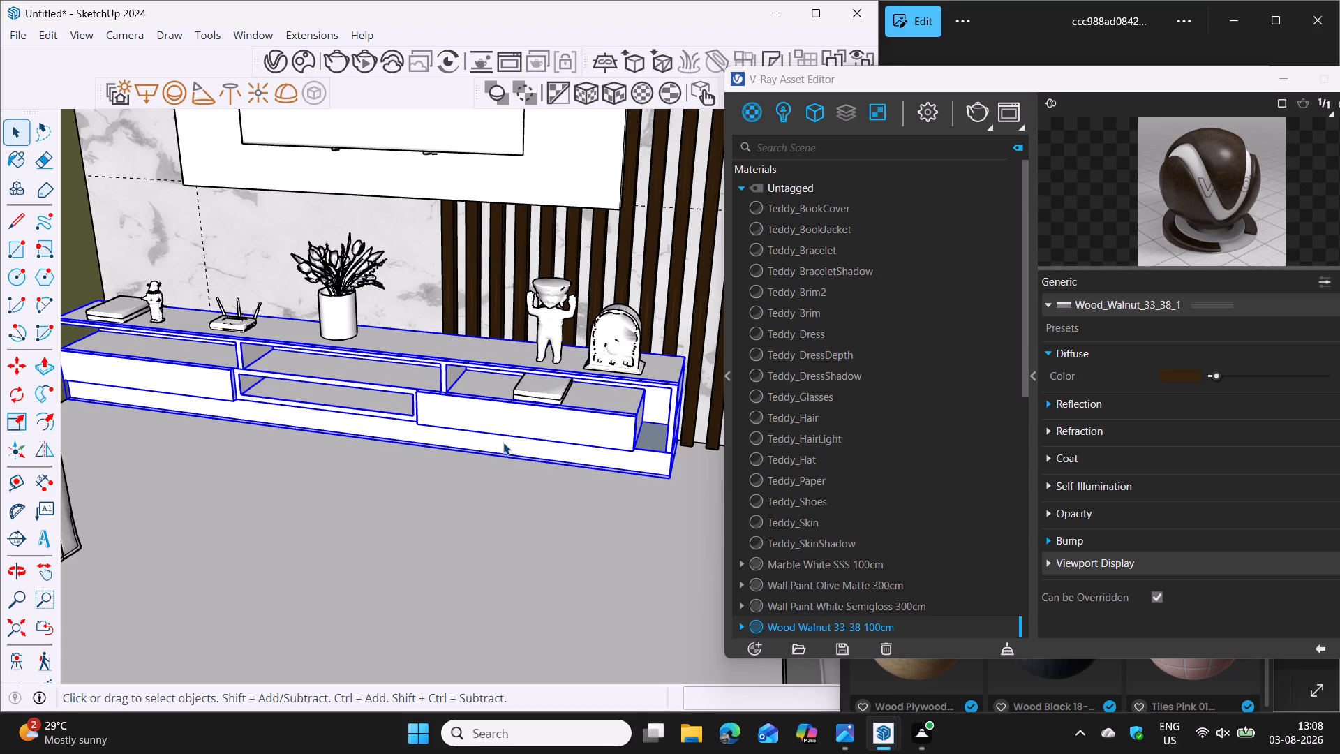
{"action": "left_click", "coordinate": [503, 443]}
{"action": "right_click", "coordinate": [503, 443]}
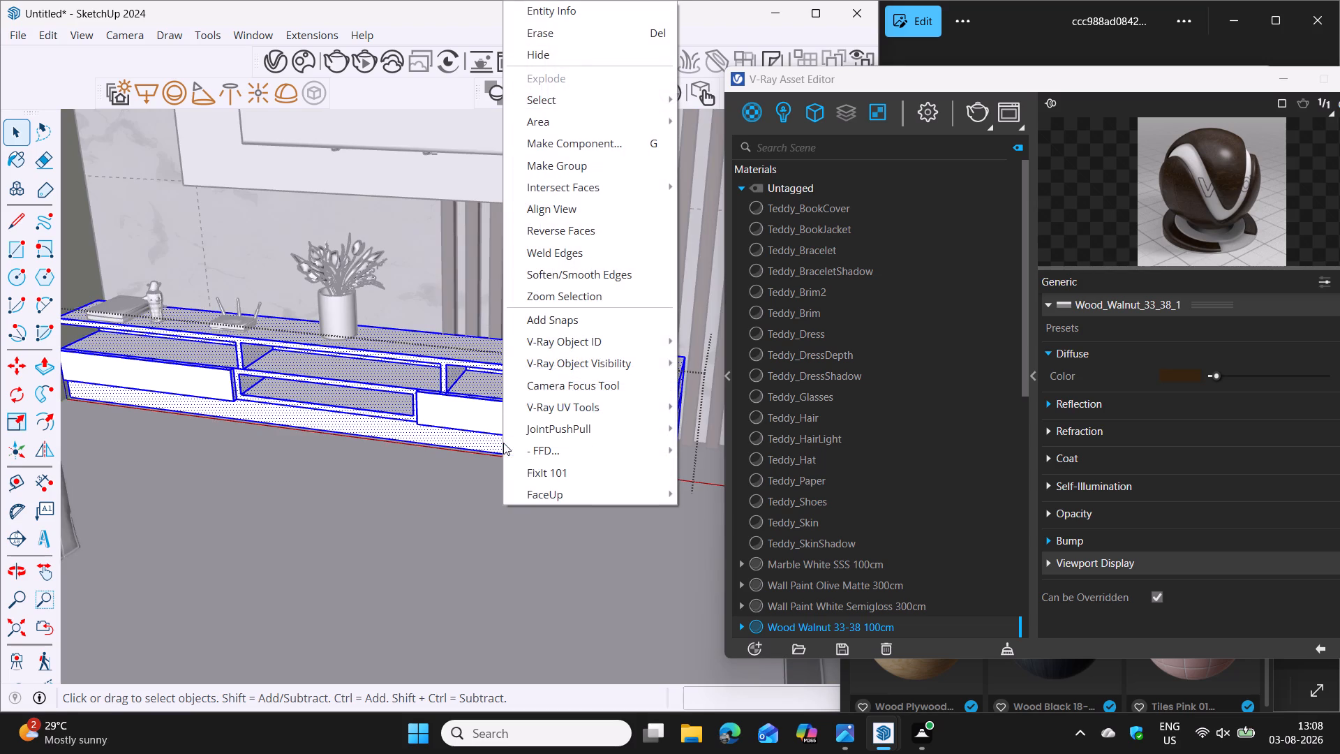
{"action": "right_click", "coordinate": [825, 624]}
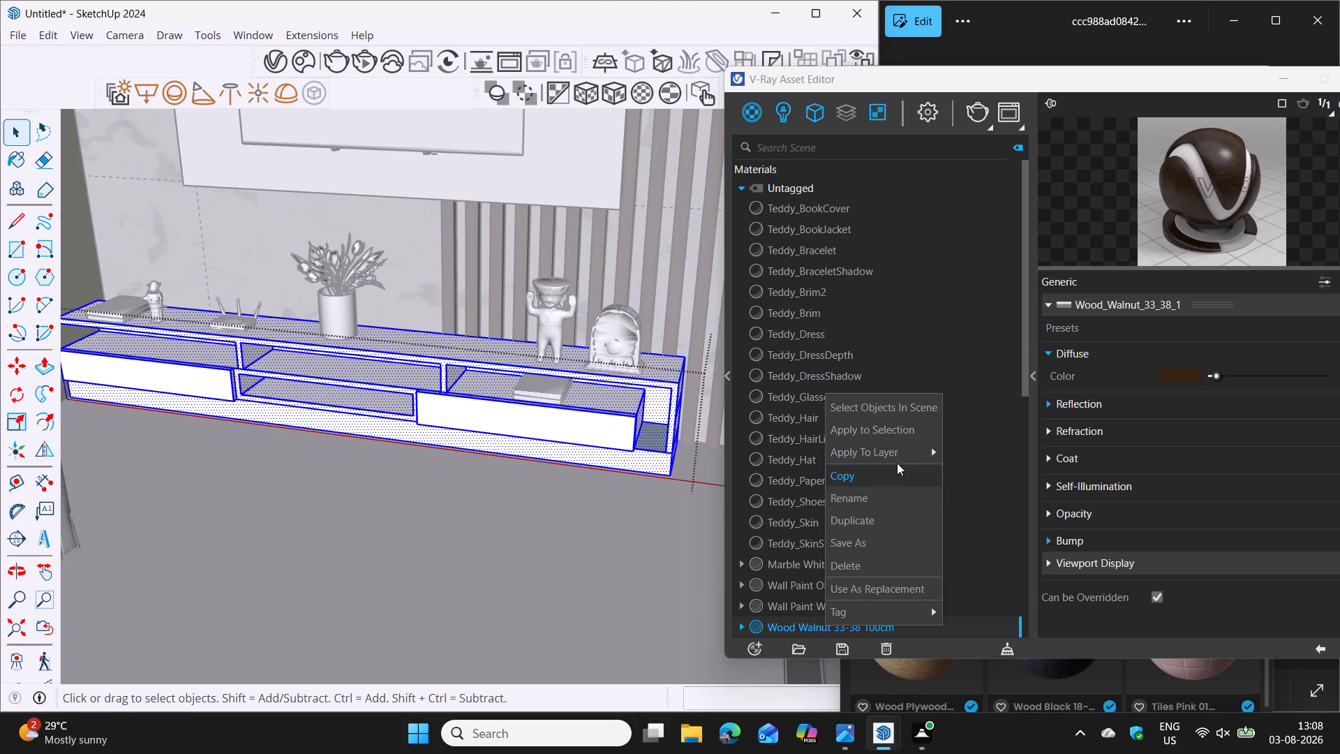
{"action": "left_click", "coordinate": [890, 424]}
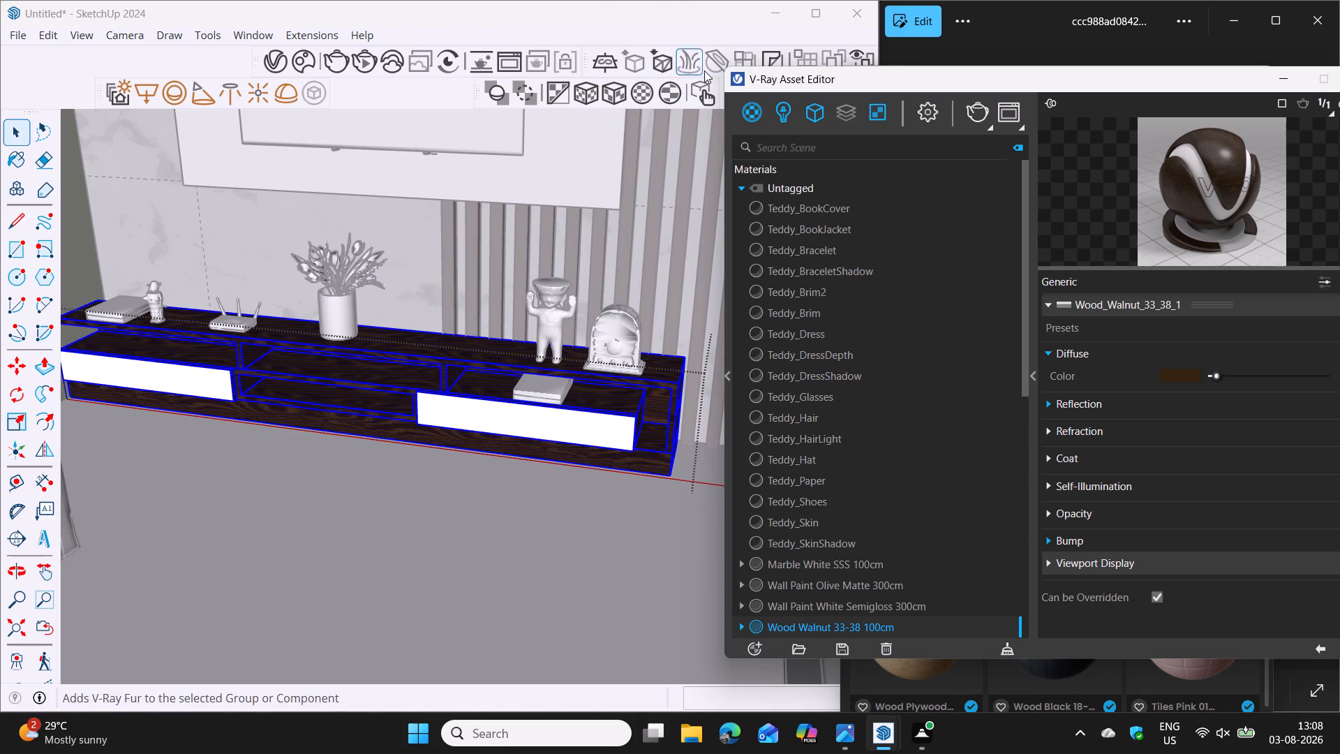
{"action": "left_click", "coordinate": [616, 94]}
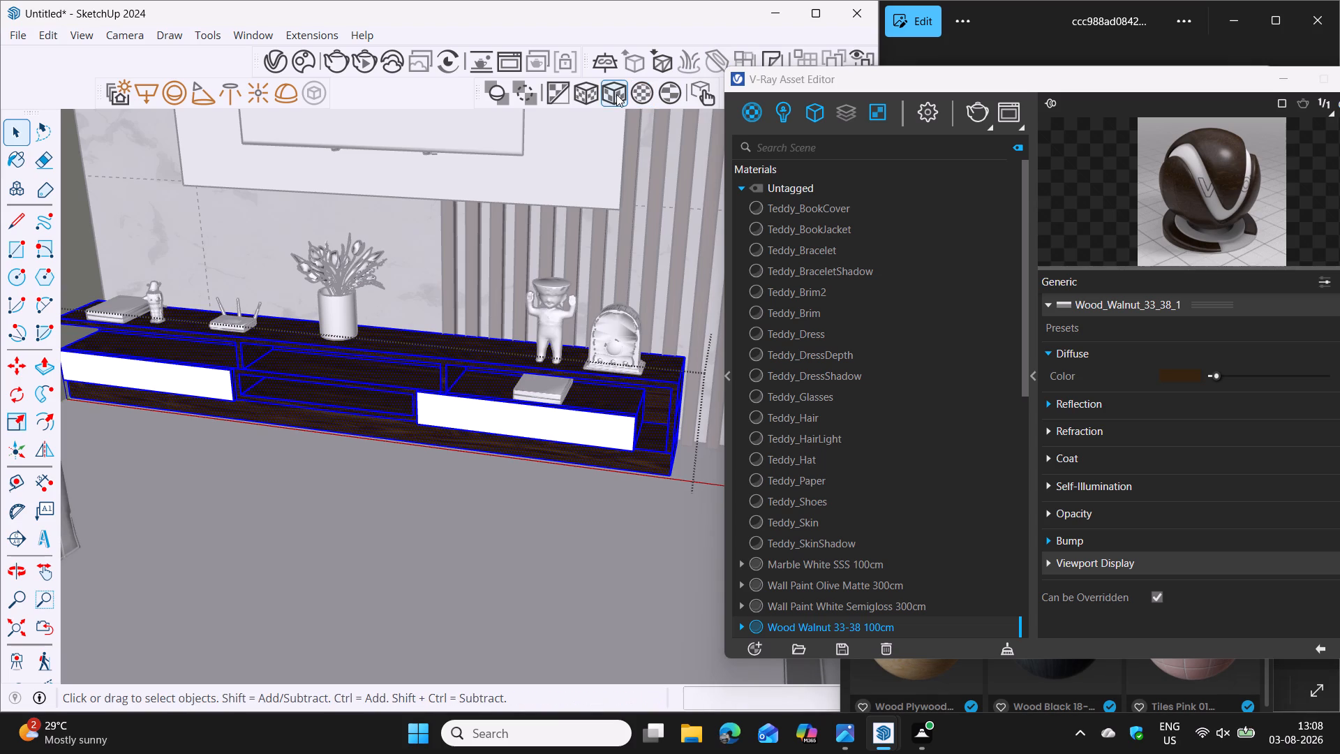
{"action": "left_click", "coordinate": [438, 461]}
Select the drawer-front group and examine the downloaded Chaos Cosmos materials and existing scene materials for a suitable white finish.
{"action": "left_click", "coordinate": [467, 410]}
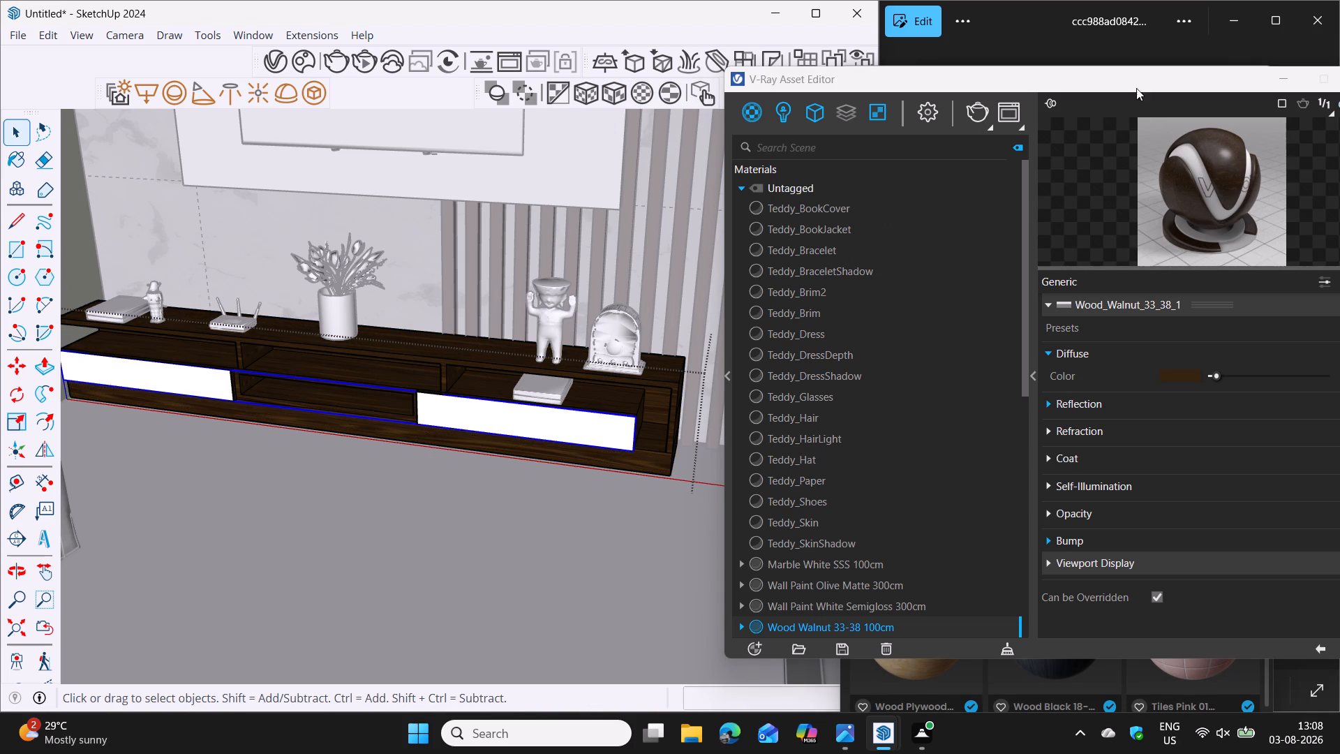
{"action": "left_click_drag", "start_coordinate": [1128, 78], "coordinate": [554, 170]}
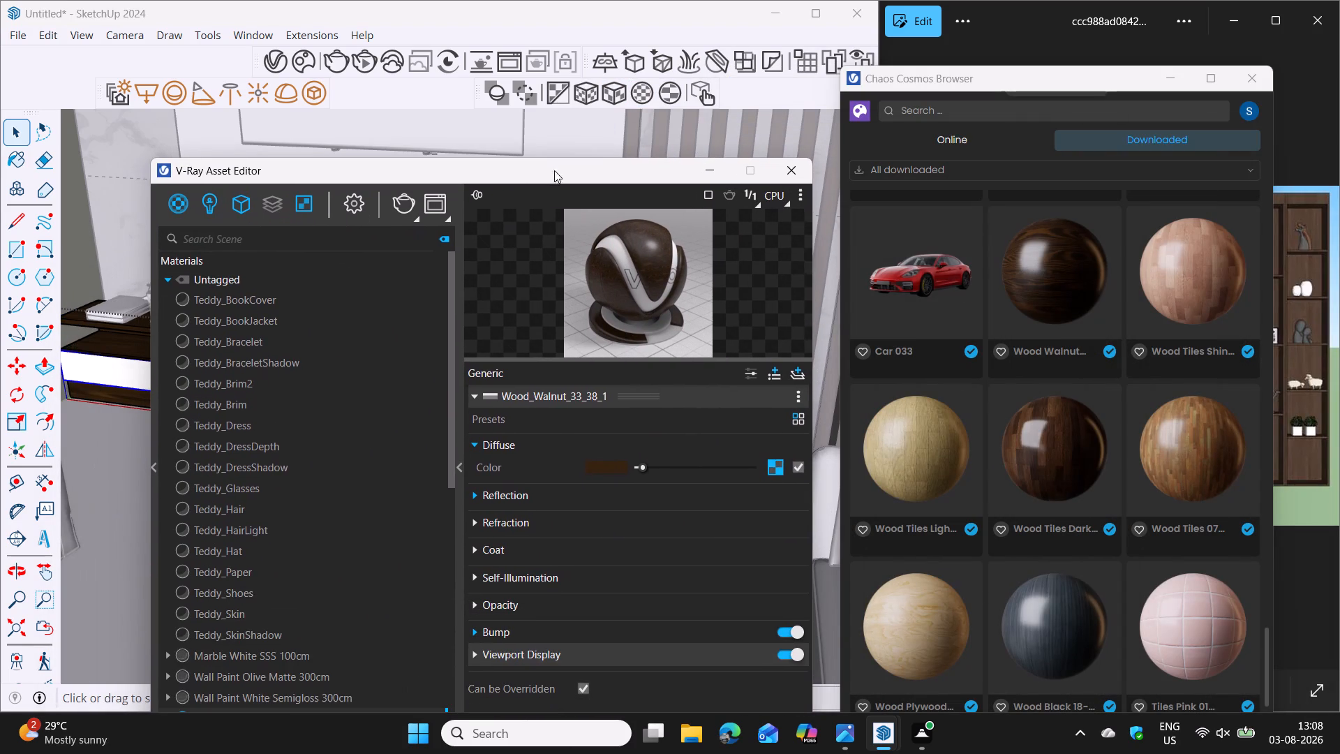
{"action": "scroll", "coordinate": [1099, 568], "scroll_direction": "down", "scroll_amount": 5}
{"action": "scroll", "coordinate": [1100, 568], "scroll_direction": "up", "scroll_amount": 1}
{"action": "scroll", "coordinate": [1100, 568], "scroll_direction": "down", "scroll_amount": 5}
{"action": "scroll", "coordinate": [1100, 568], "scroll_direction": "up", "scroll_amount": 2}
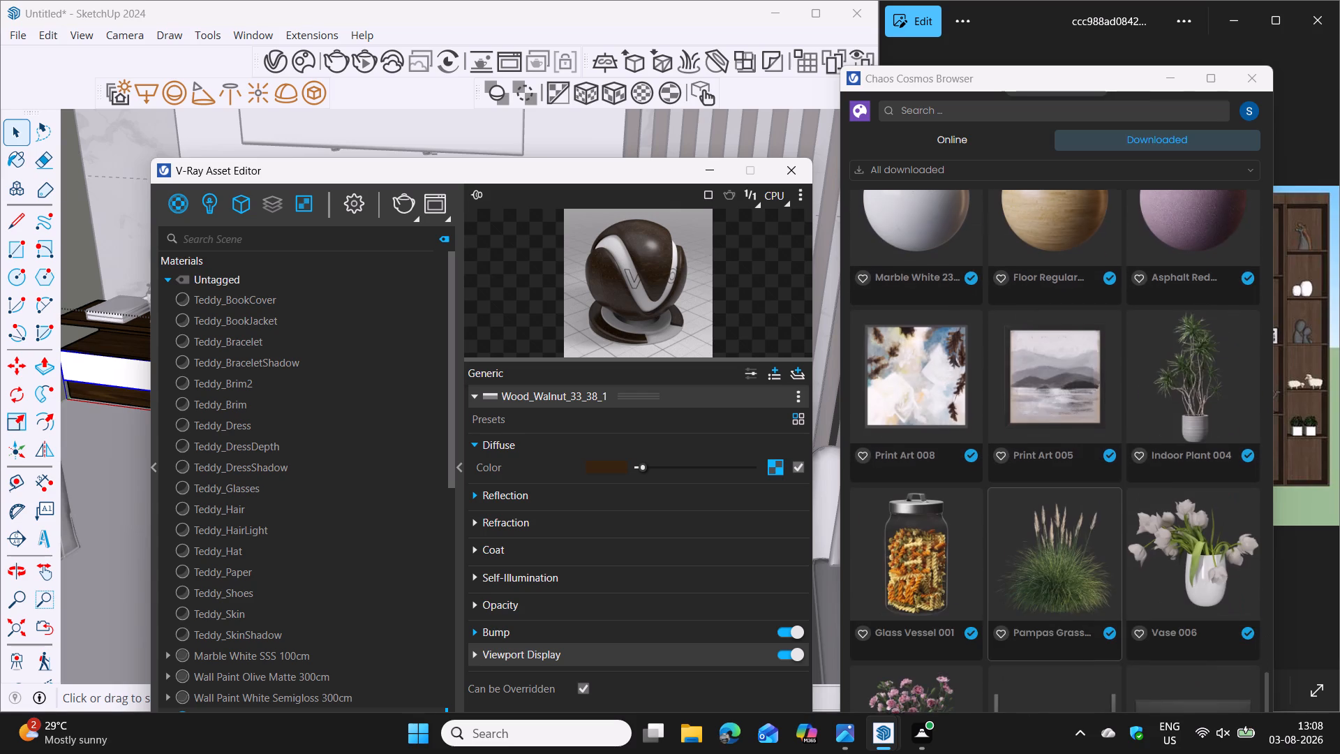
{"action": "scroll", "coordinate": [1100, 568], "scroll_direction": "up", "scroll_amount": 1}
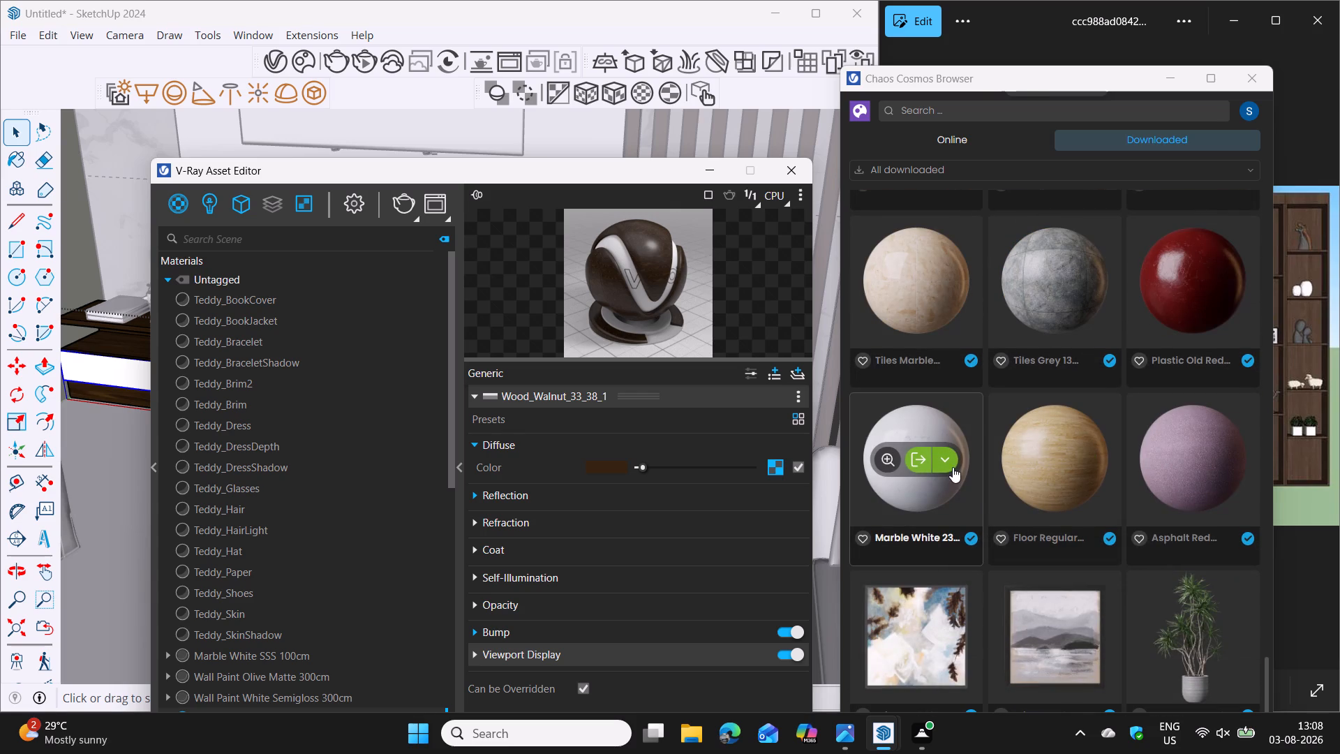
{"action": "scroll", "coordinate": [1048, 542], "scroll_direction": "down", "scroll_amount": 14}
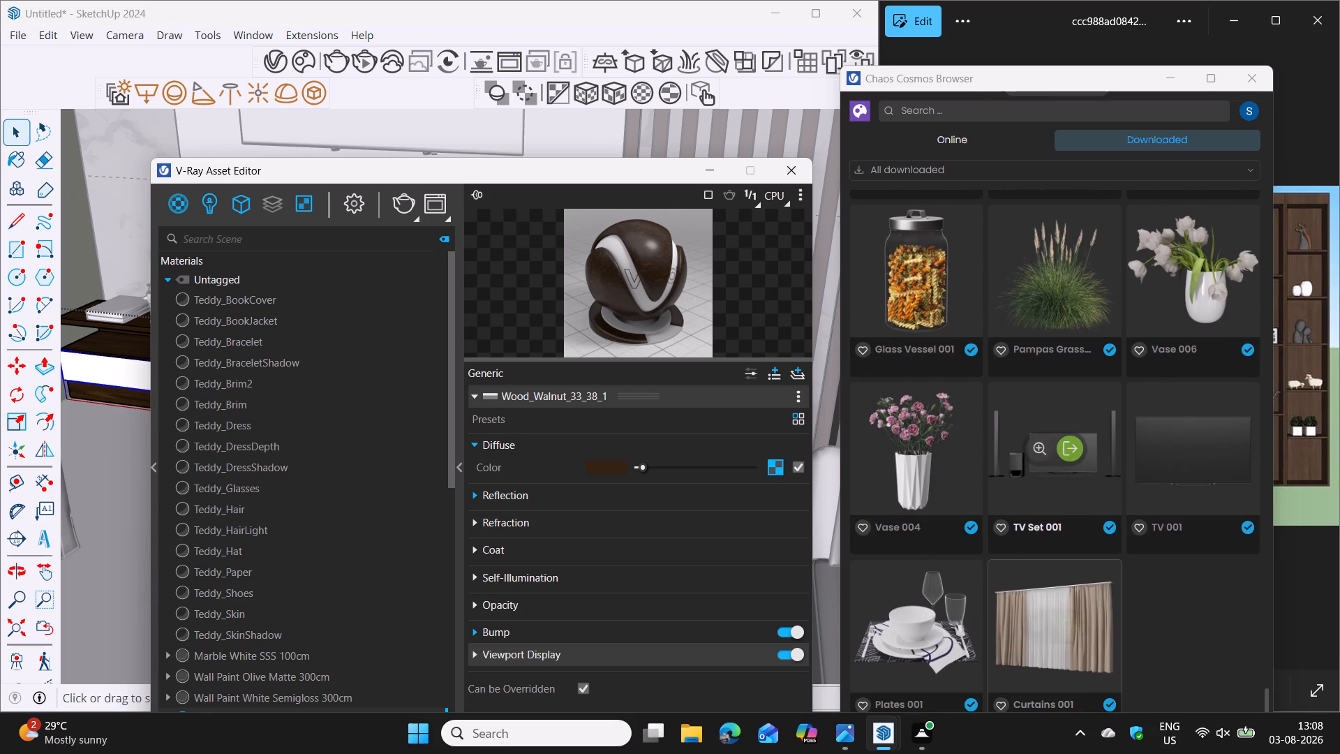
{"action": "scroll", "coordinate": [1062, 563], "scroll_direction": "up", "scroll_amount": 14}
{"action": "scroll", "coordinate": [1062, 563], "scroll_direction": "down", "scroll_amount": 10}
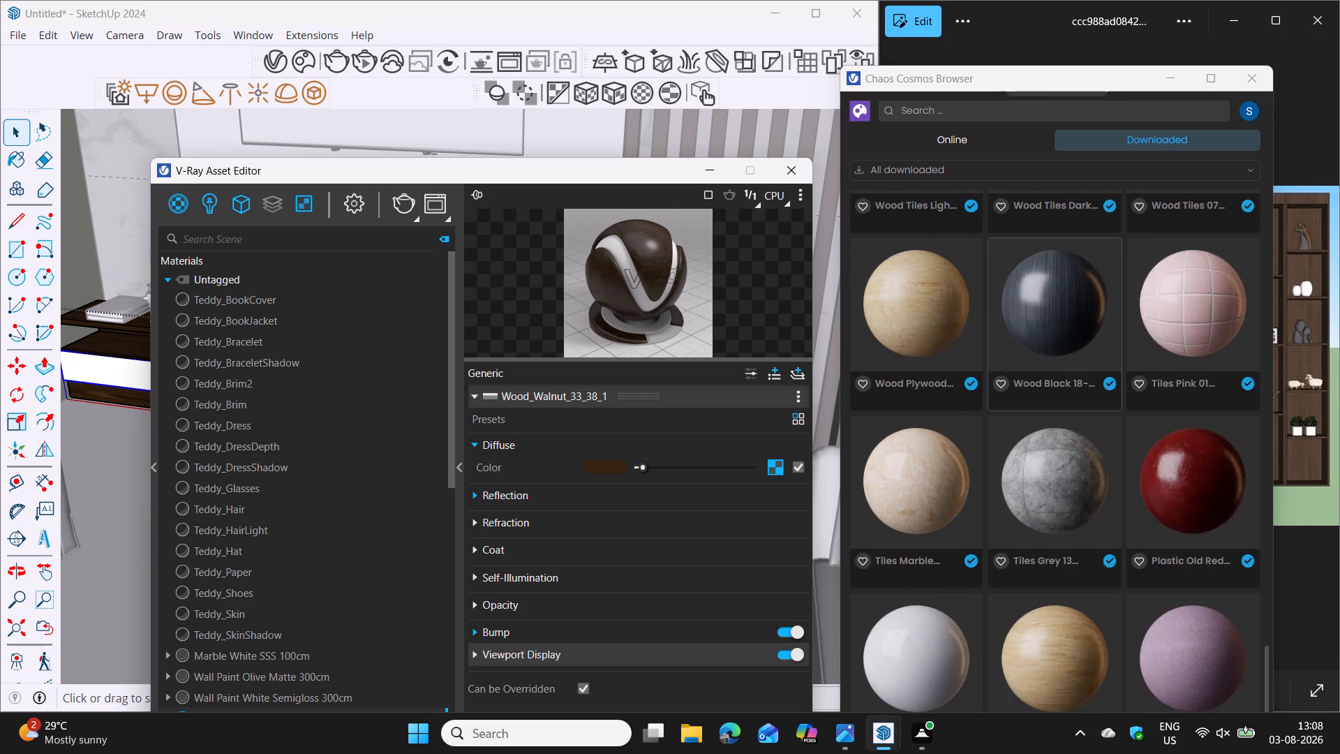
{"action": "scroll", "coordinate": [1062, 563], "scroll_direction": "down", "scroll_amount": 18}
{"action": "scroll", "coordinate": [1062, 564], "scroll_direction": "up", "scroll_amount": 5}
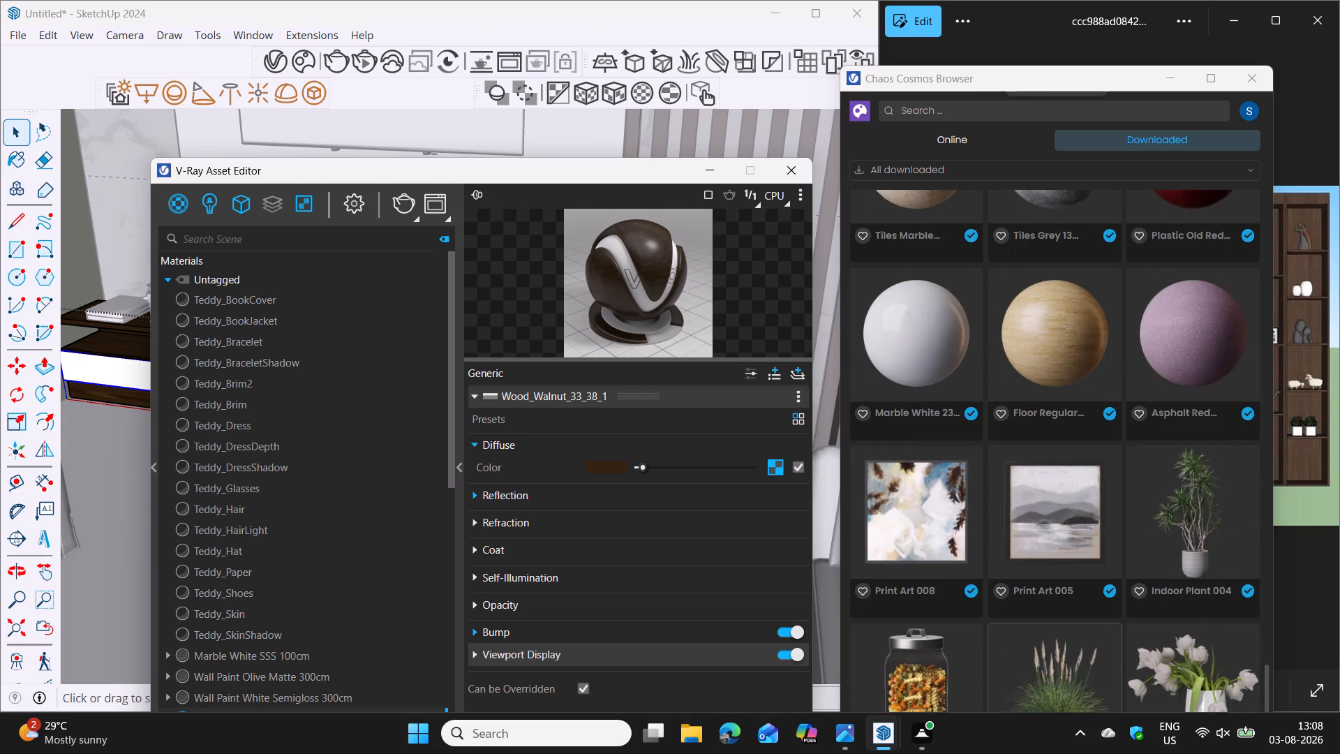
{"action": "scroll", "coordinate": [1043, 563], "scroll_direction": "up", "scroll_amount": 2}
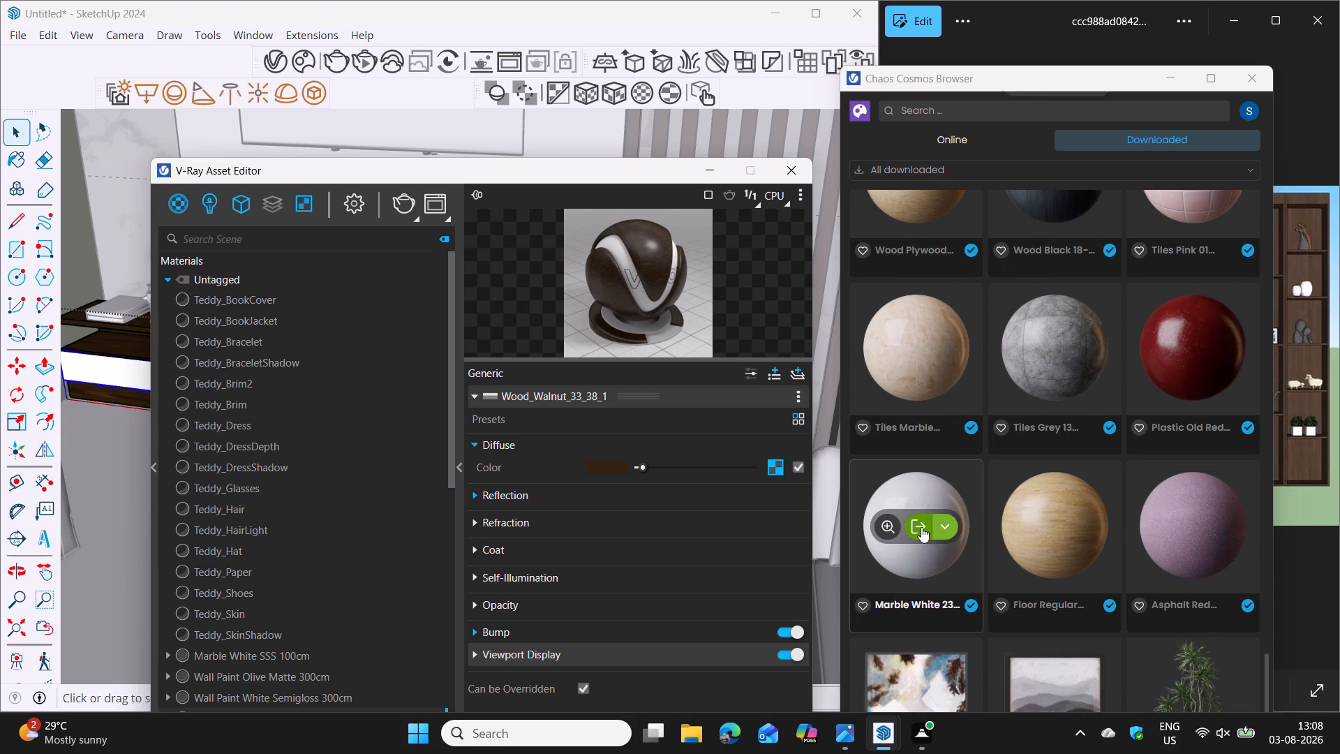
{"action": "left_click_drag", "start_coordinate": [613, 182], "coordinate": [980, 116]}
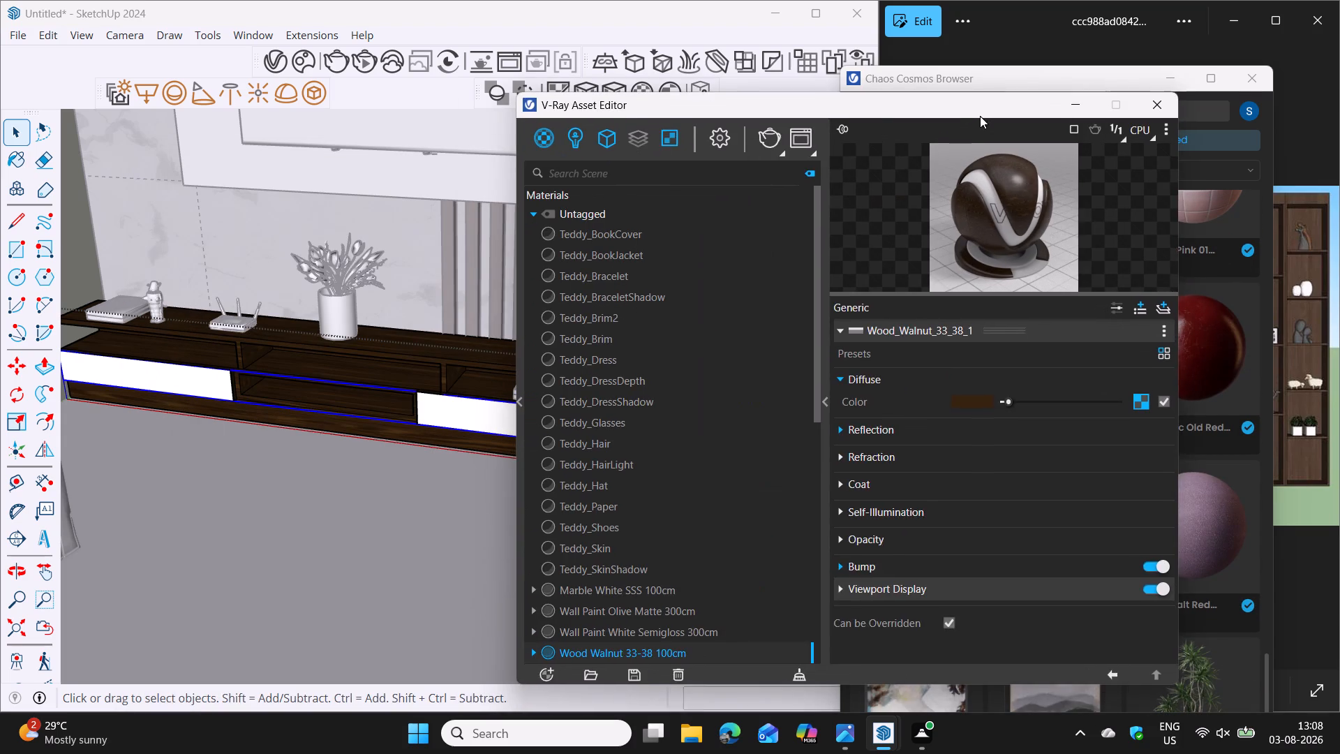
{"action": "left_click_drag", "start_coordinate": [980, 116], "coordinate": [1044, 73]}
{"action": "scroll", "coordinate": [703, 559], "scroll_direction": "down", "scroll_amount": 3}
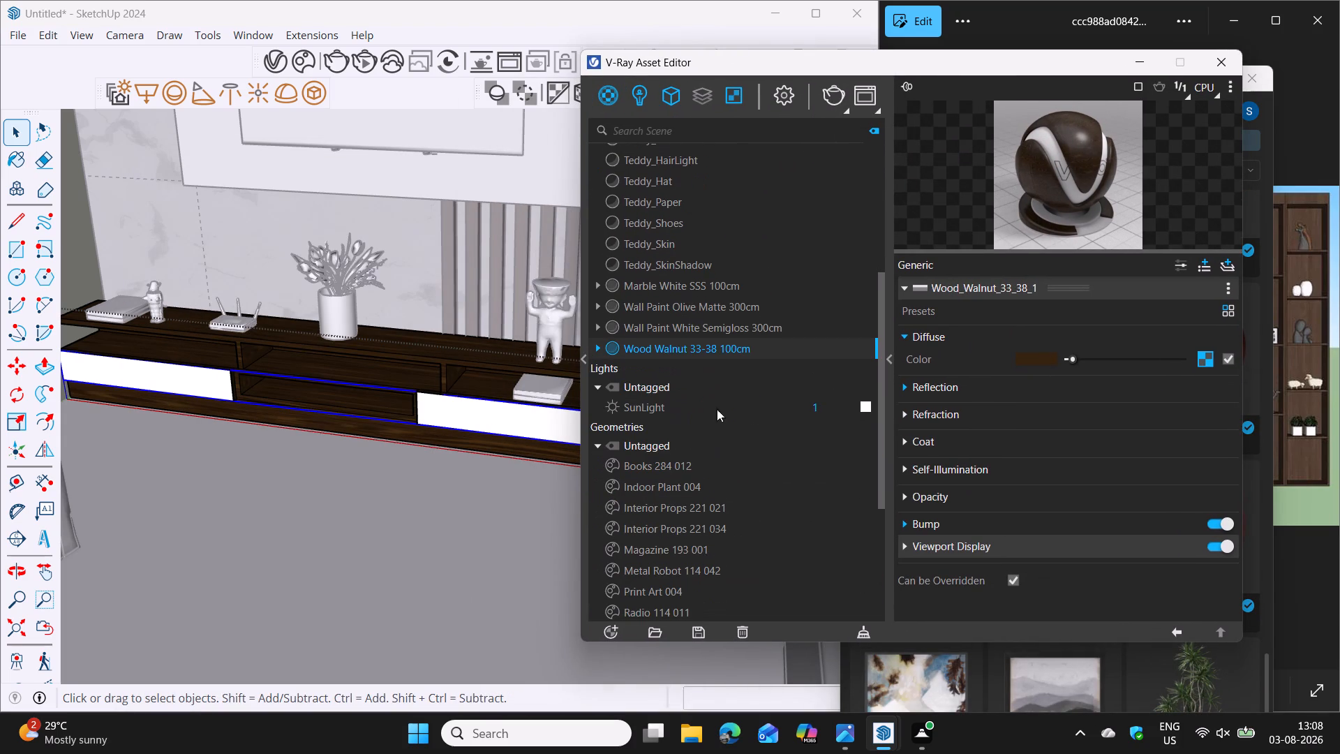
{"action": "left_click", "coordinate": [697, 306]}
{"action": "left_click", "coordinate": [698, 326]}
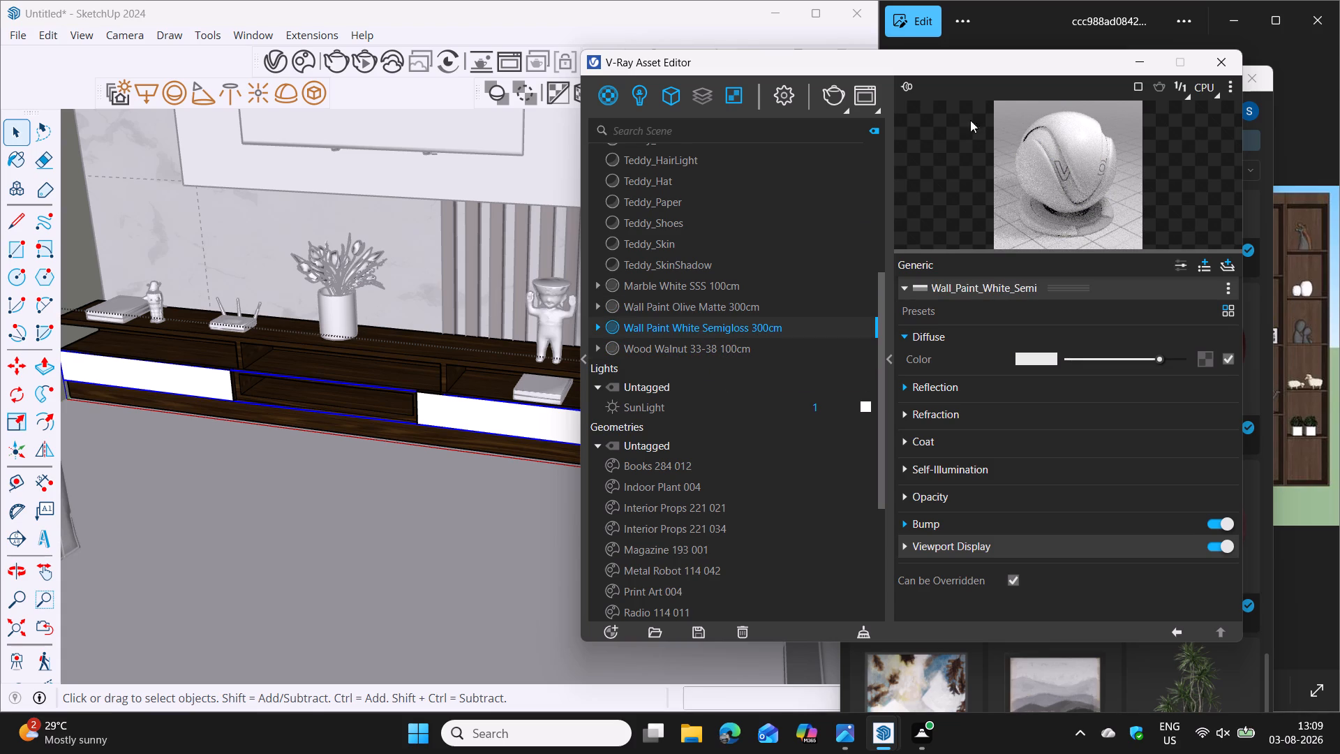
Import the Marble White 23-73 150cm material from the downloaded Chaos Cosmos assets into the scene.
{"action": "left_click_drag", "start_coordinate": [1020, 66], "coordinate": [629, 226]}
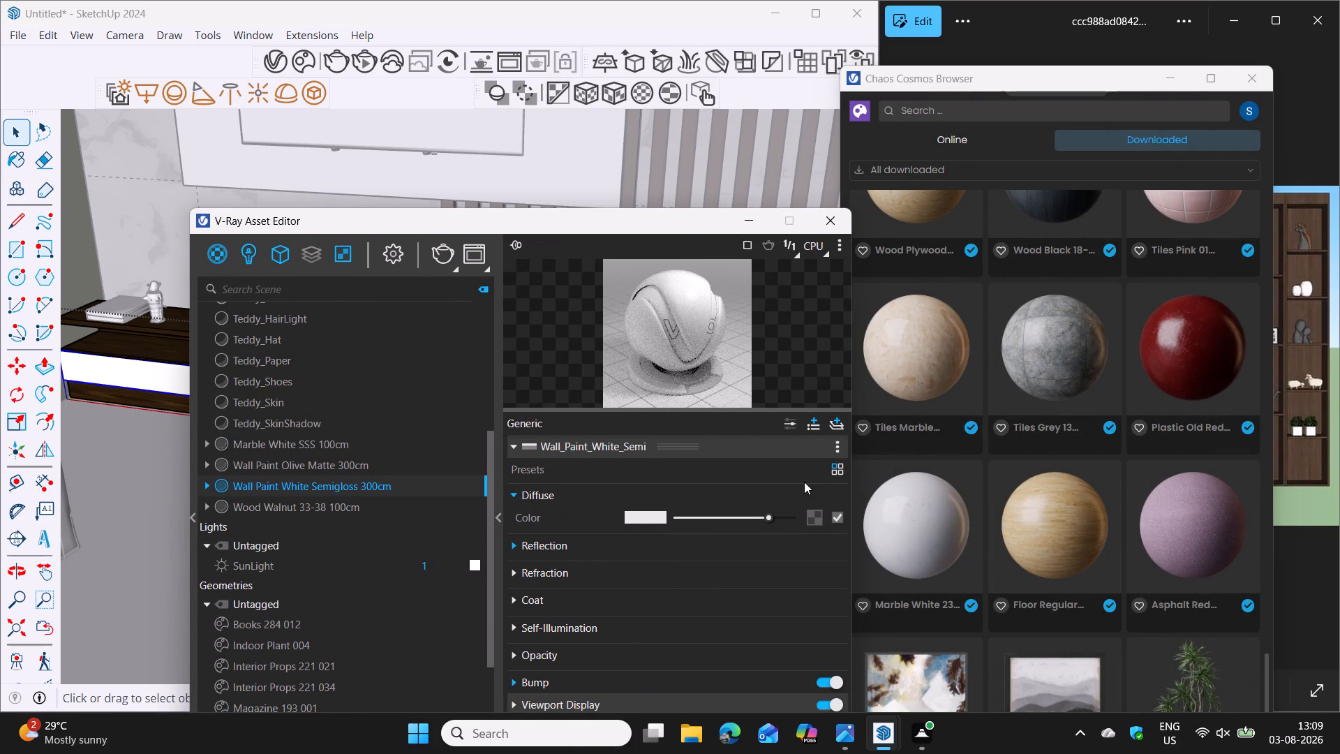
{"action": "left_click", "coordinate": [925, 531]}
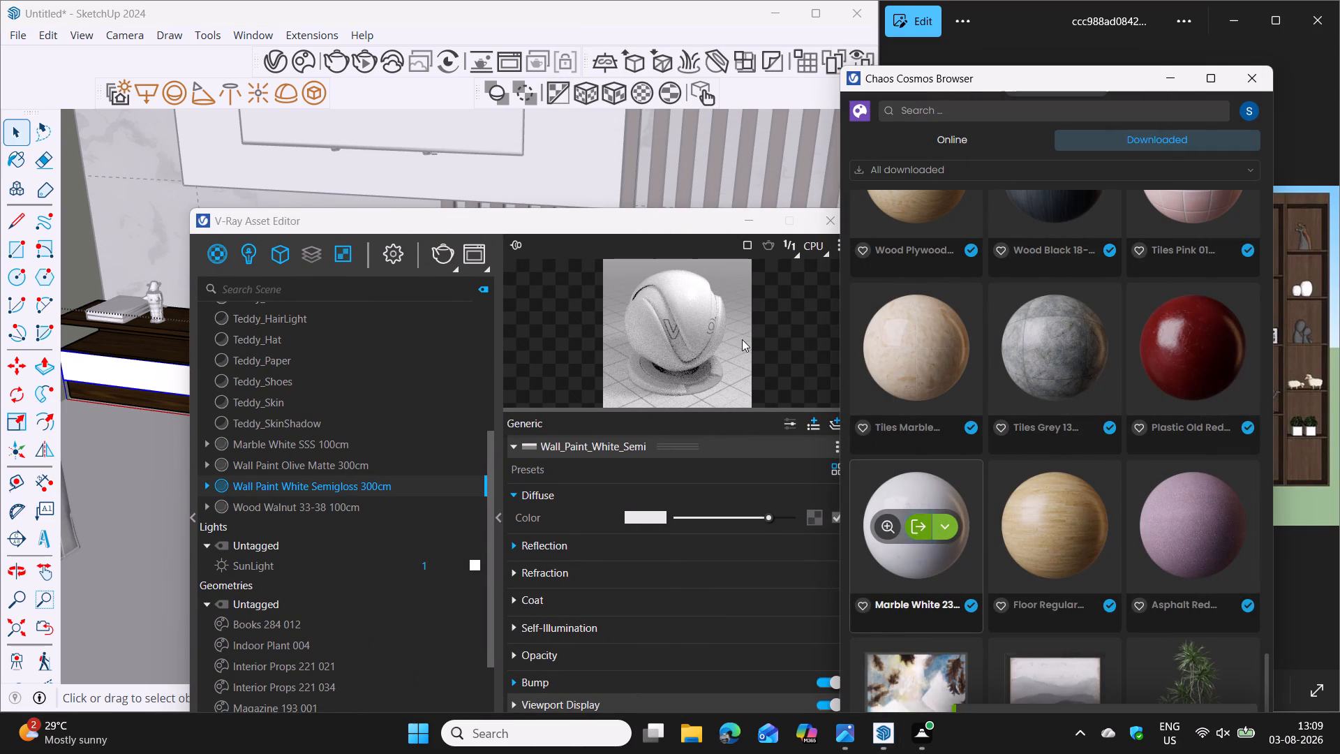
{"action": "left_click_drag", "start_coordinate": [610, 219], "coordinate": [967, 45]}
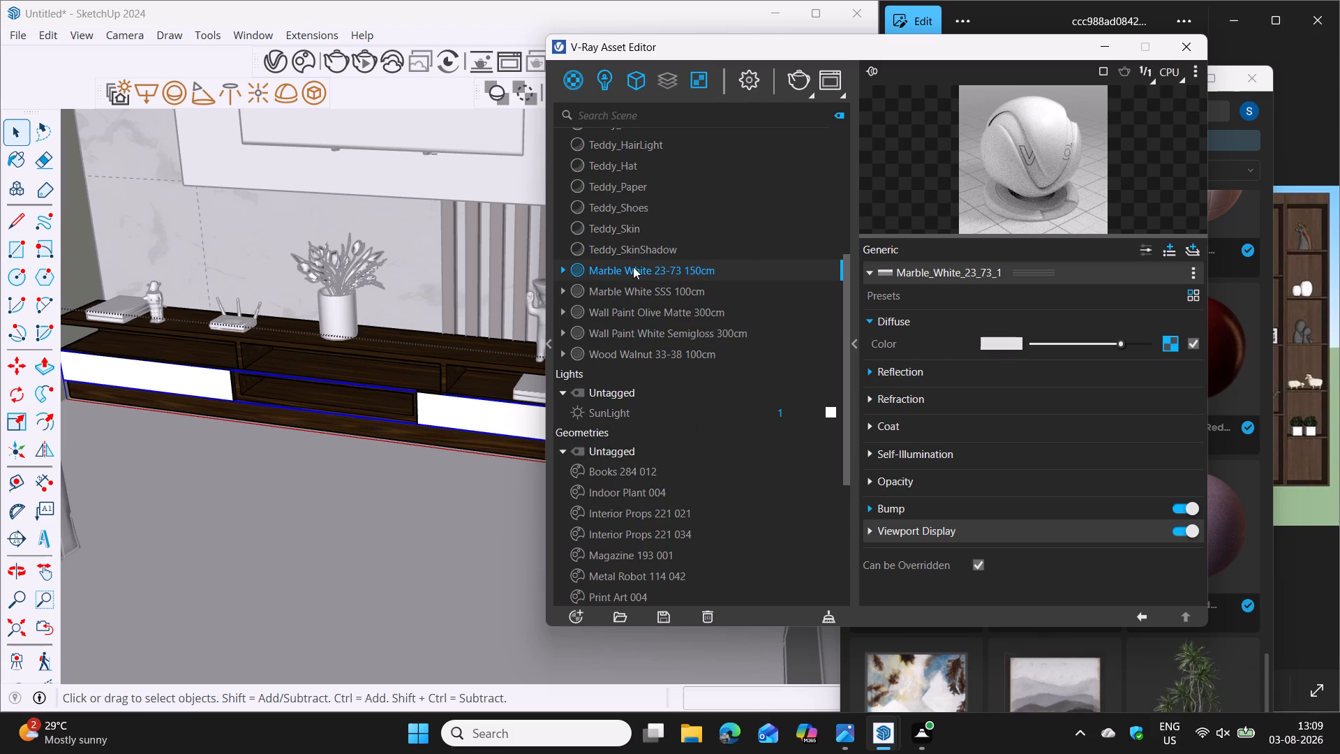
Apply Marble White 23-73 150cm to the grouped drawer fronts, using V-Ray's Tri-Planar Projection (Fit).
{"action": "right_click", "coordinate": [633, 267]}
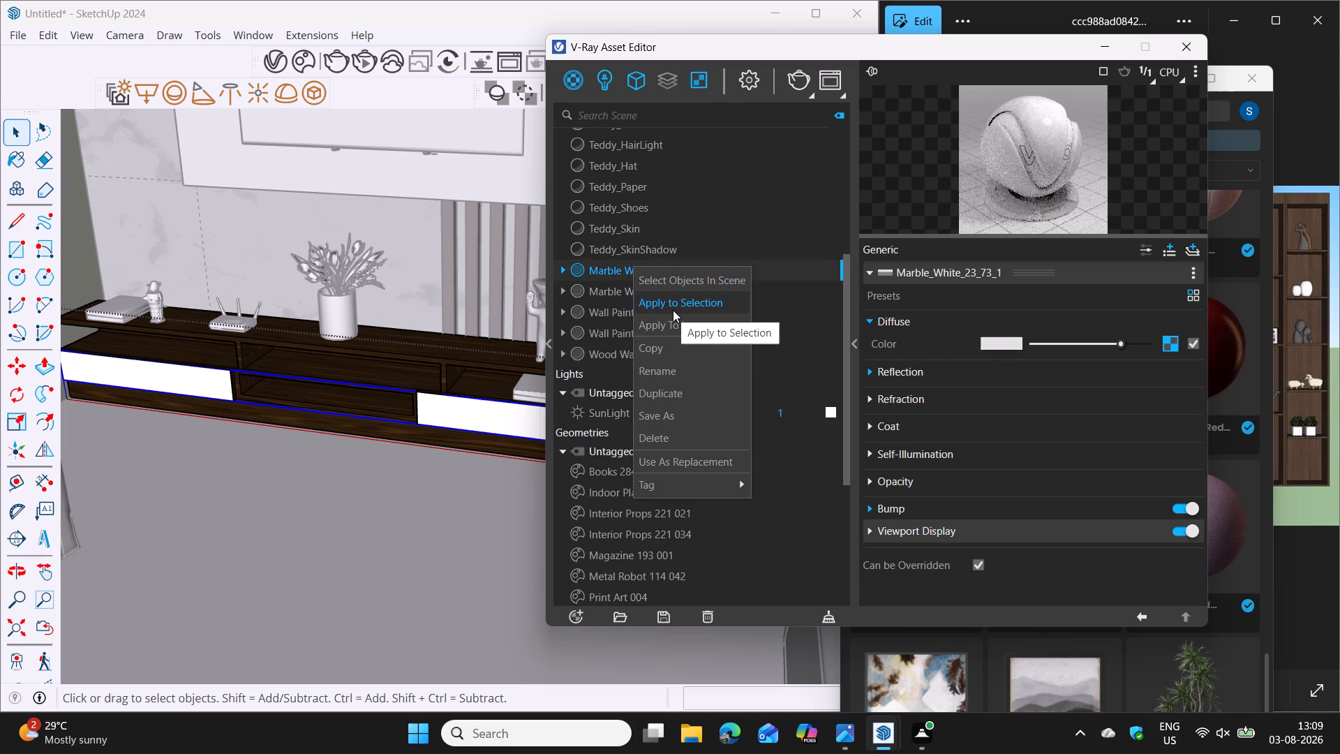
{"action": "left_click", "coordinate": [673, 310]}
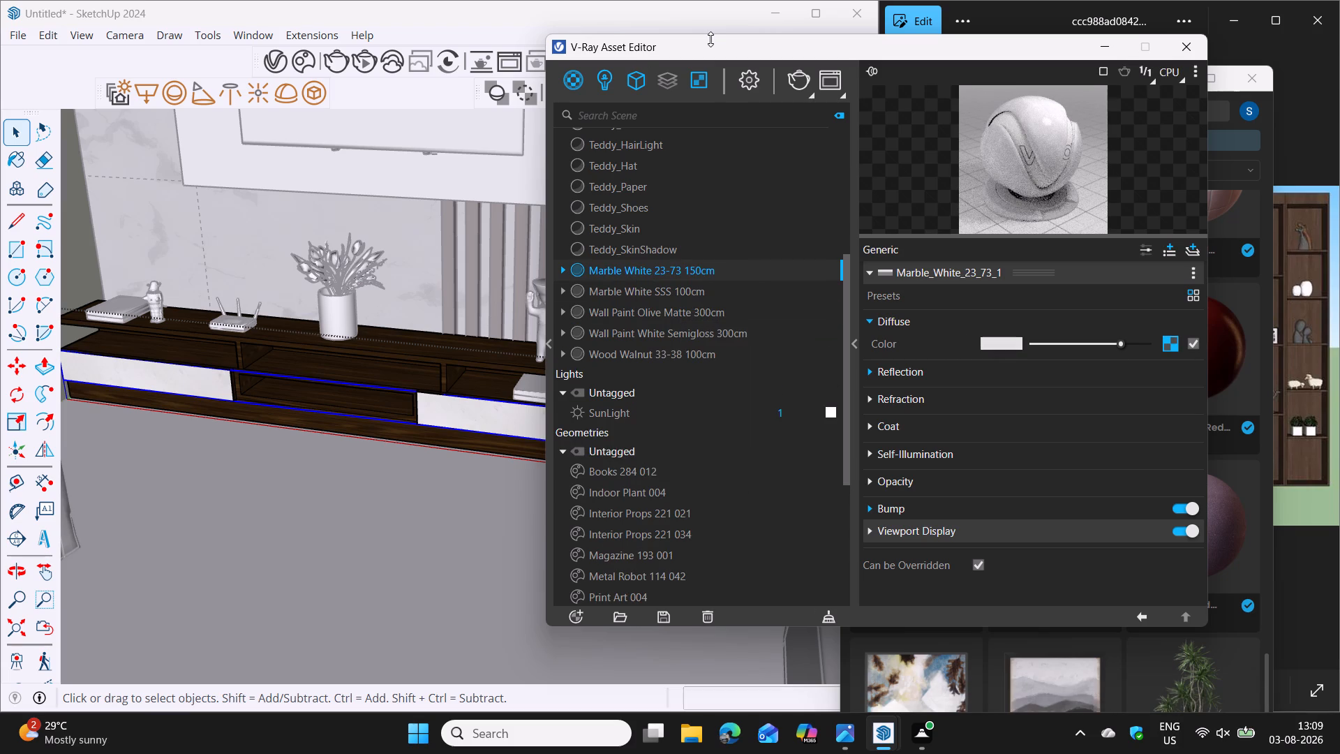
{"action": "left_click_drag", "start_coordinate": [710, 50], "coordinate": [728, 168]}
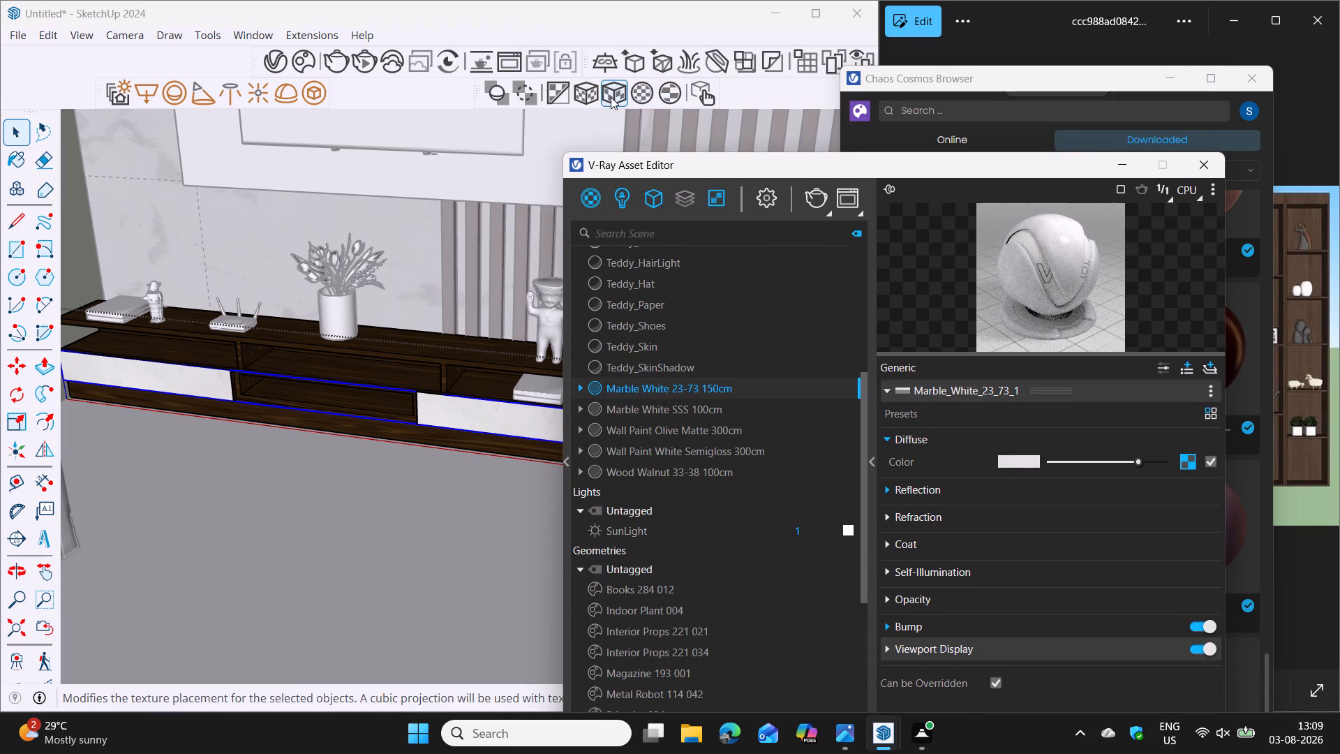
{"action": "left_click", "coordinate": [611, 97]}
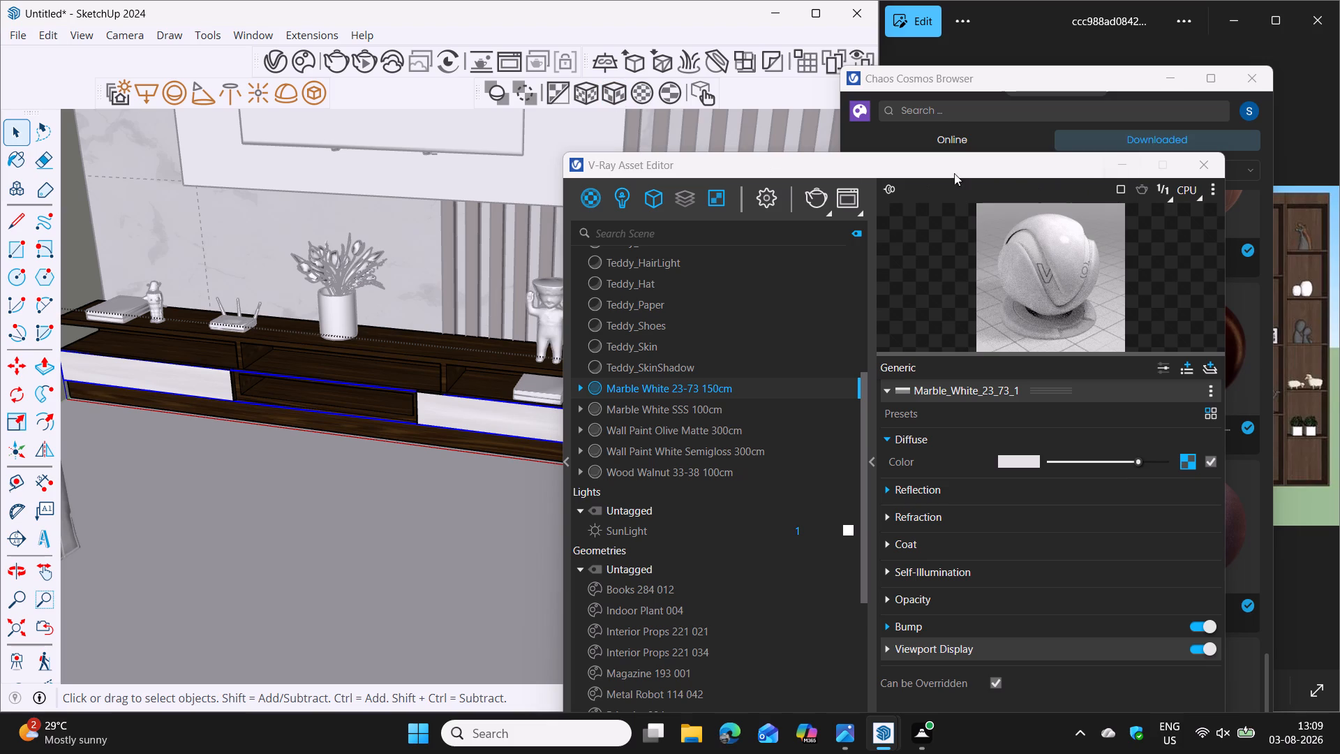
Rearrange the V-Ray Asset Editor and Chaos Cosmos Browser to uncover the reference image, close the TV unit for editing and examine the TV wall.
{"action": "left_click_drag", "start_coordinate": [783, 170], "coordinate": [744, 448]}
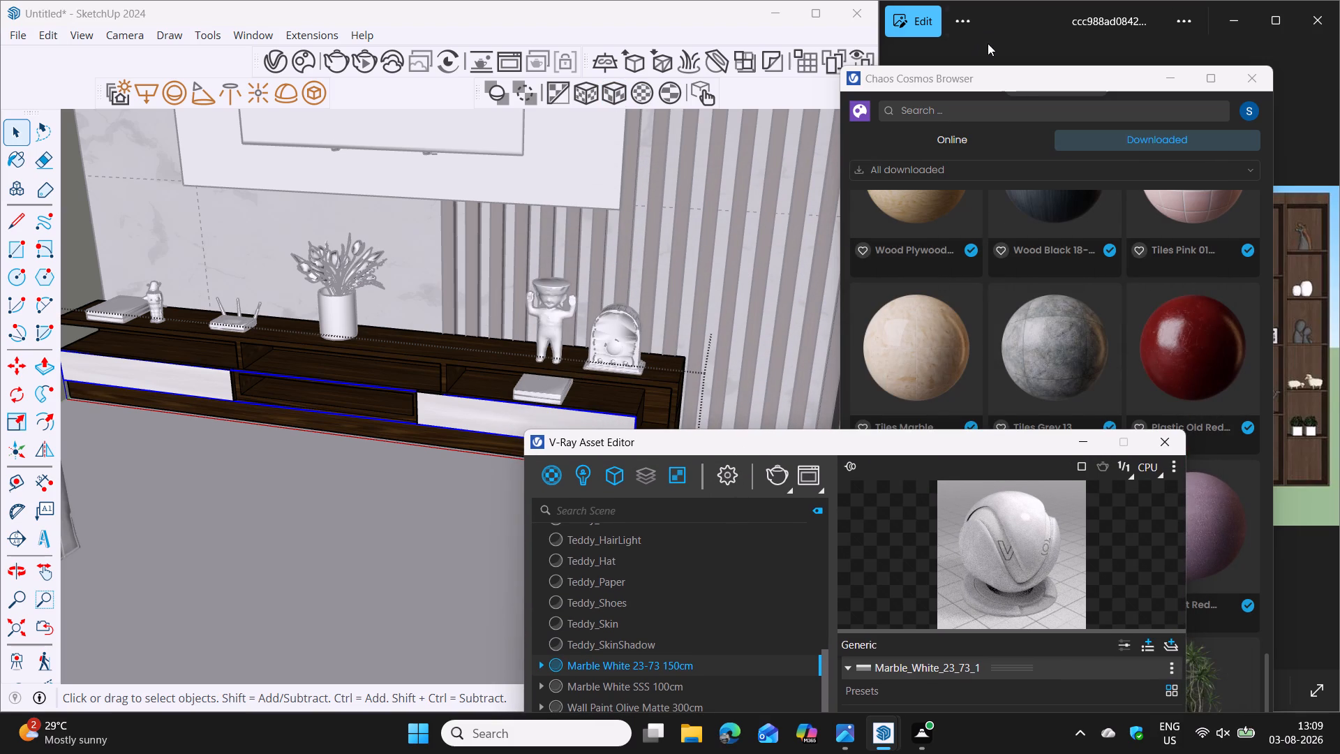
{"action": "left_click", "coordinate": [1003, 77]}
{"action": "left_click_drag", "start_coordinate": [1018, 77], "coordinate": [880, 420]}
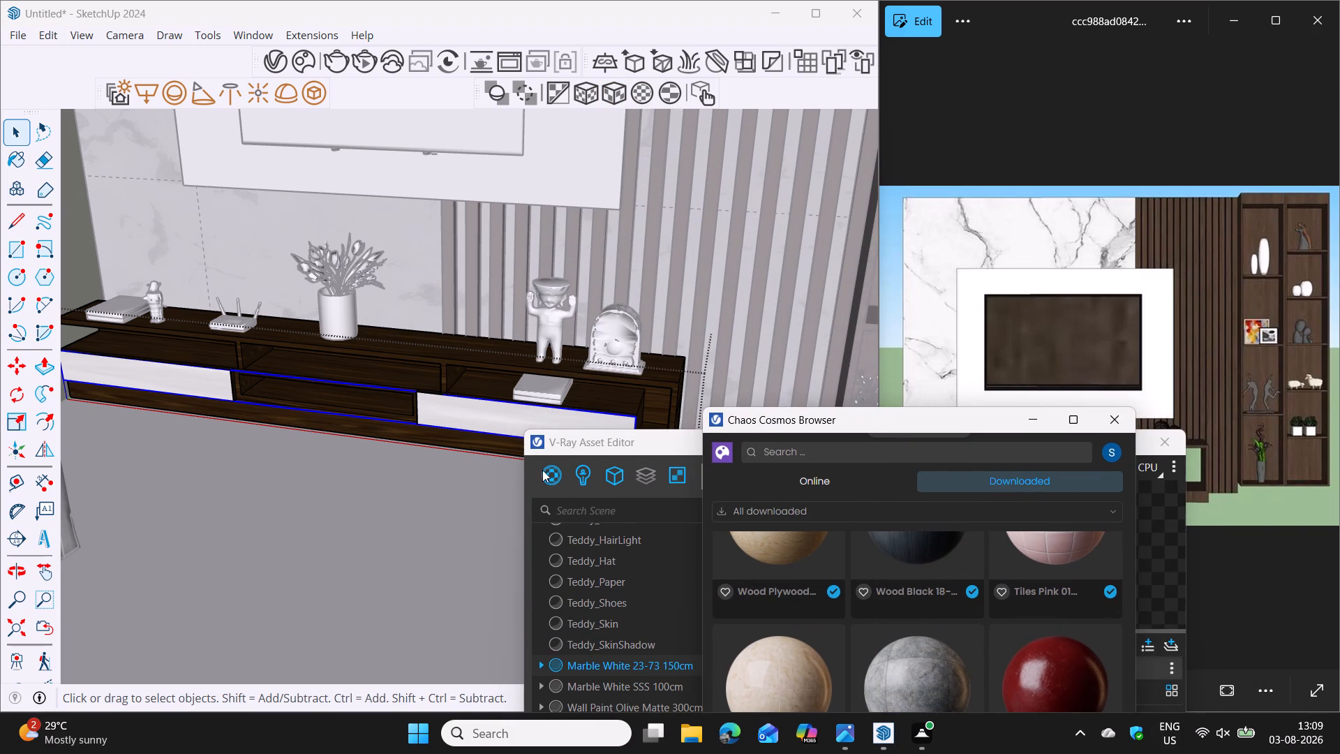
{"action": "left_click", "coordinate": [334, 542]}
{"action": "scroll", "coordinate": [443, 400], "scroll_direction": "down", "scroll_amount": 9}
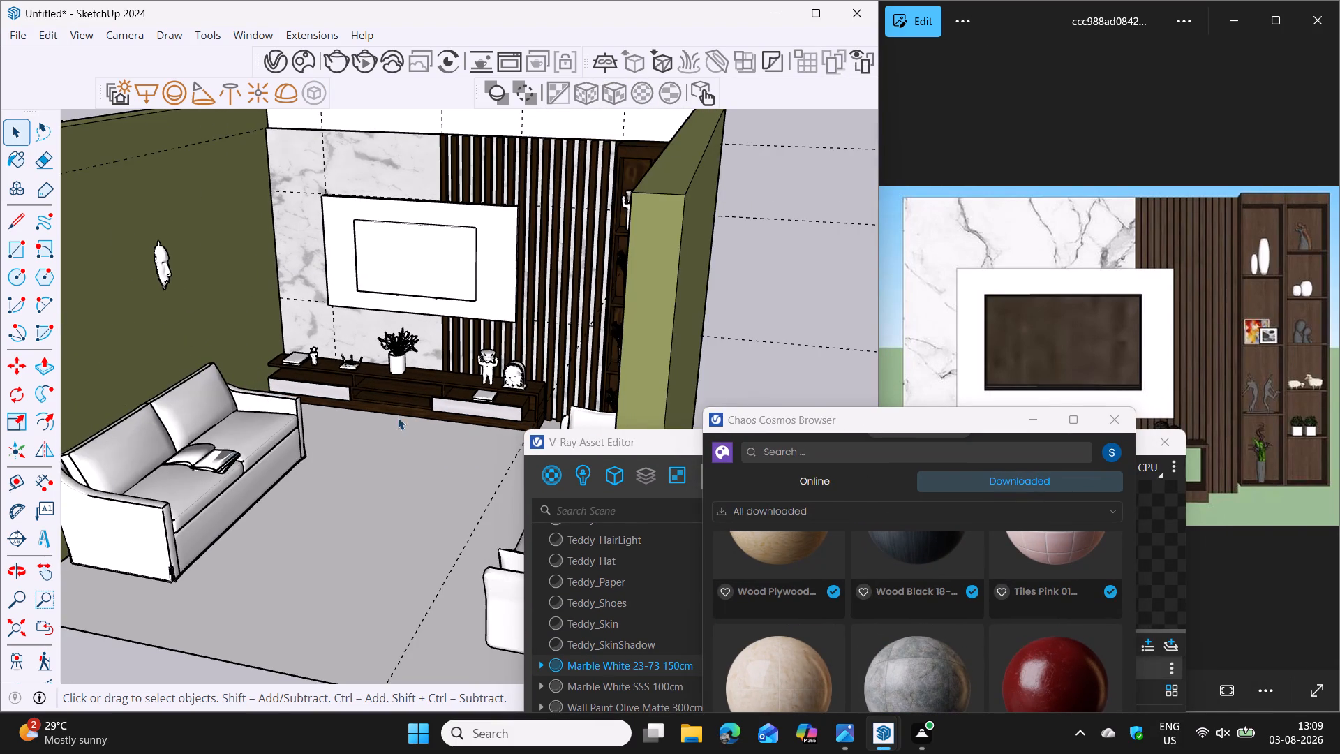
{"action": "middle_click_drag", "start_coordinate": [396, 418], "coordinate": [495, 420]}
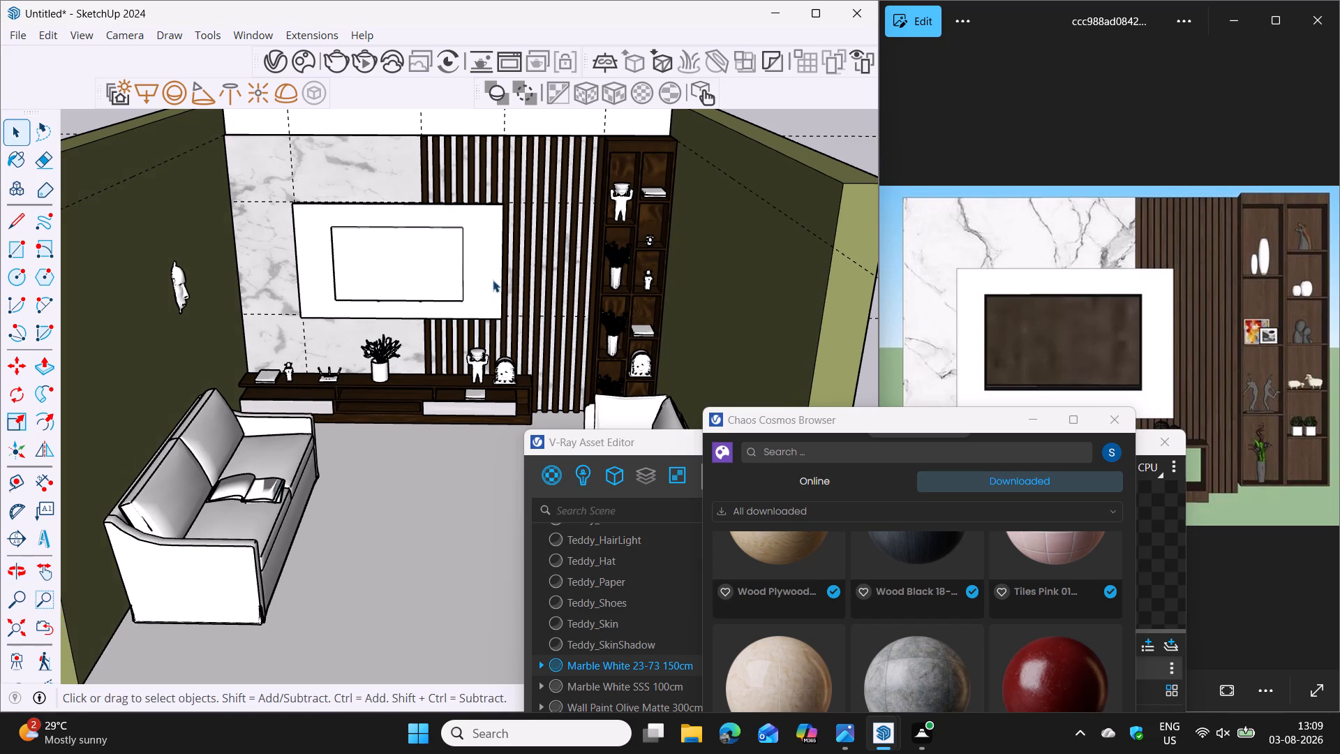
Apply Marble White 23-73 150cm to the white panel behind the TV, using V-Ray's Tri-Planar Projection (Fit).
{"action": "left_click", "coordinate": [493, 280]}
{"action": "scroll", "coordinate": [618, 376], "scroll_direction": "down", "scroll_amount": 4}
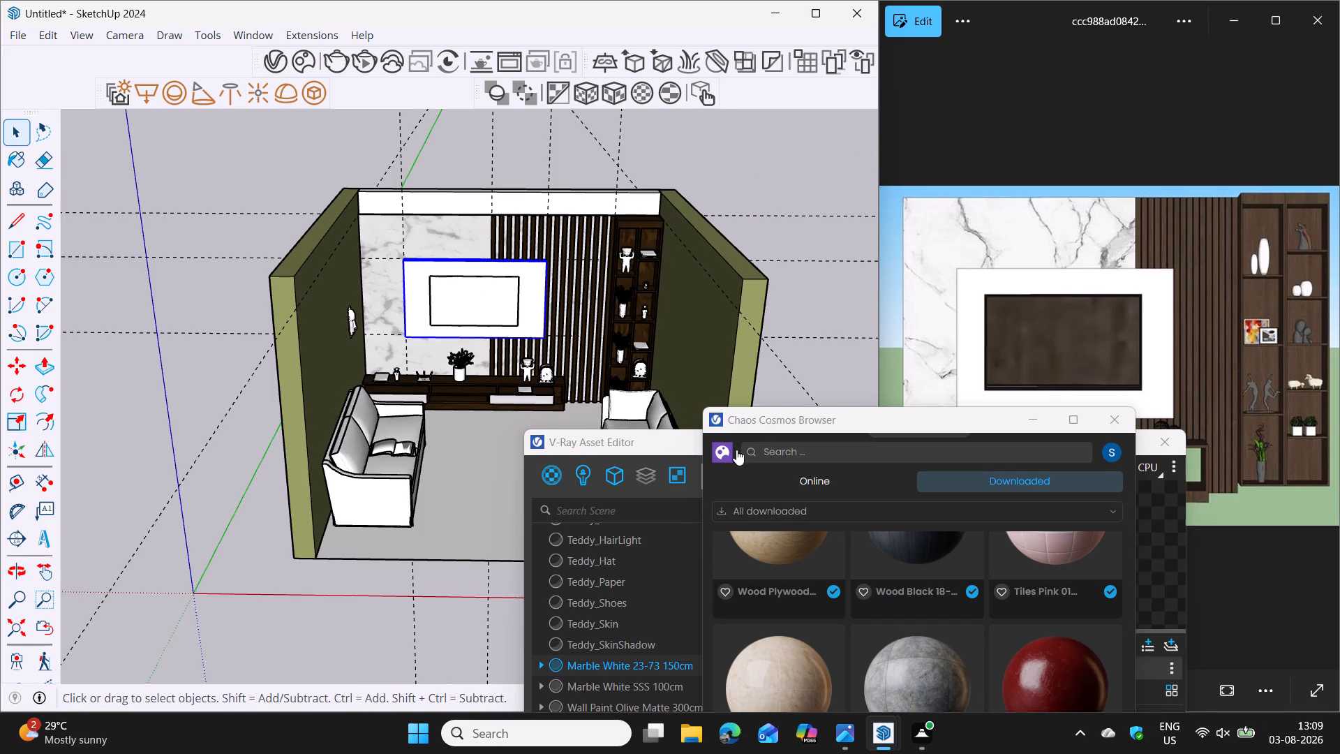
{"action": "left_click", "coordinate": [628, 445]}
{"action": "left_click_drag", "start_coordinate": [639, 445], "coordinate": [706, 96]}
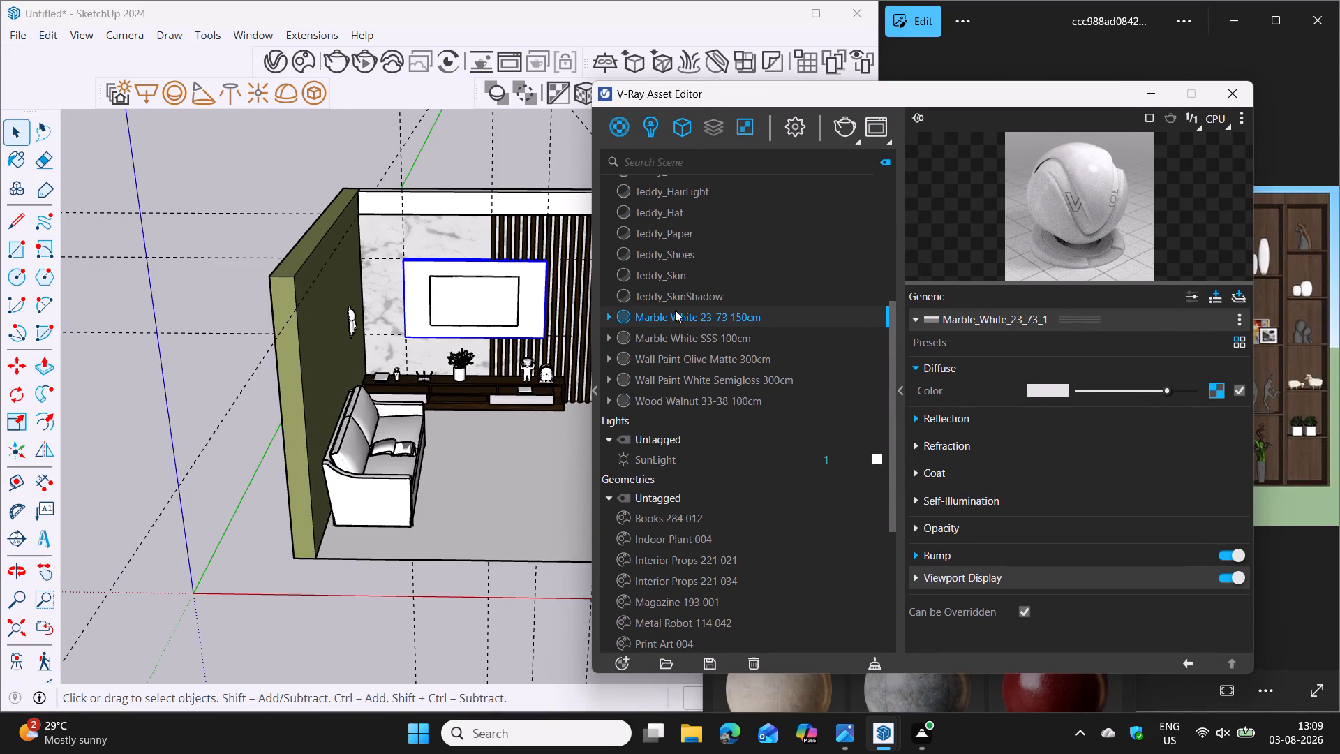
{"action": "right_click", "coordinate": [674, 319]}
{"action": "left_click", "coordinate": [738, 355]}
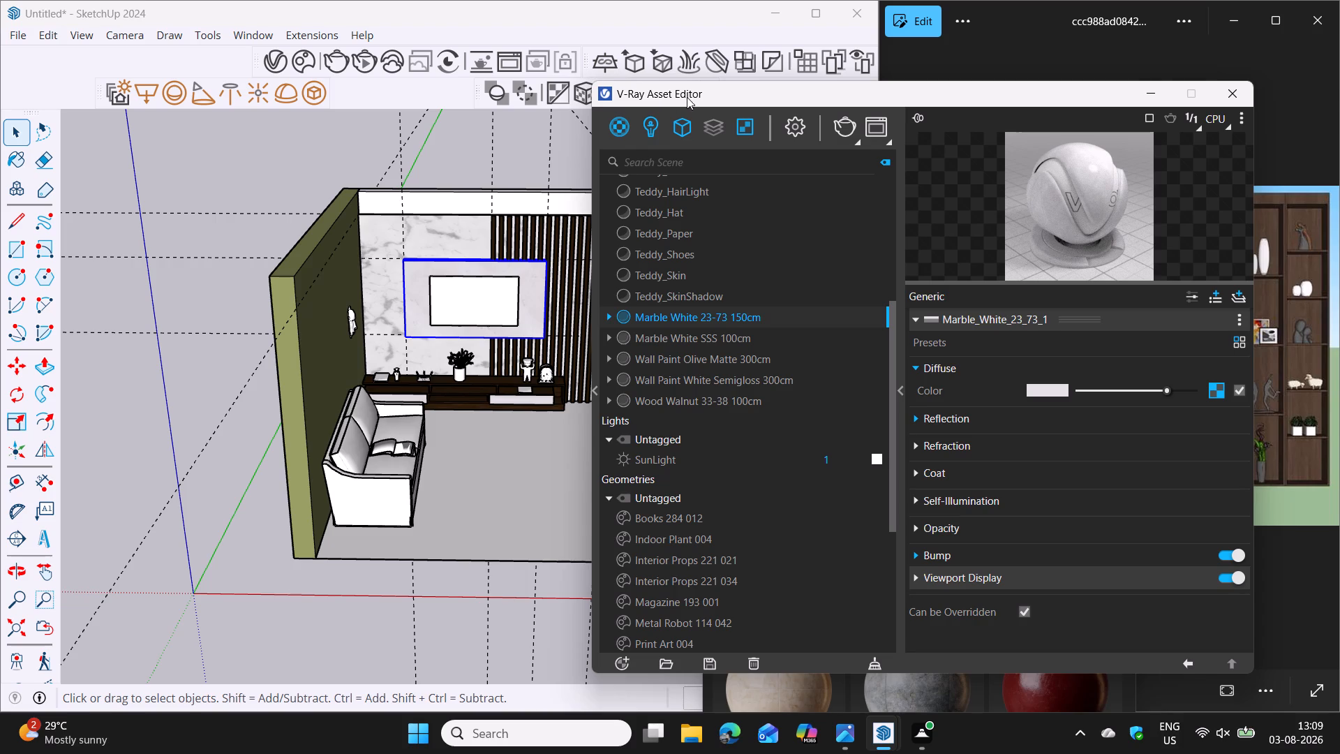
{"action": "left_click_drag", "start_coordinate": [687, 97], "coordinate": [738, 138]}
{"action": "left_click", "coordinate": [615, 96]}
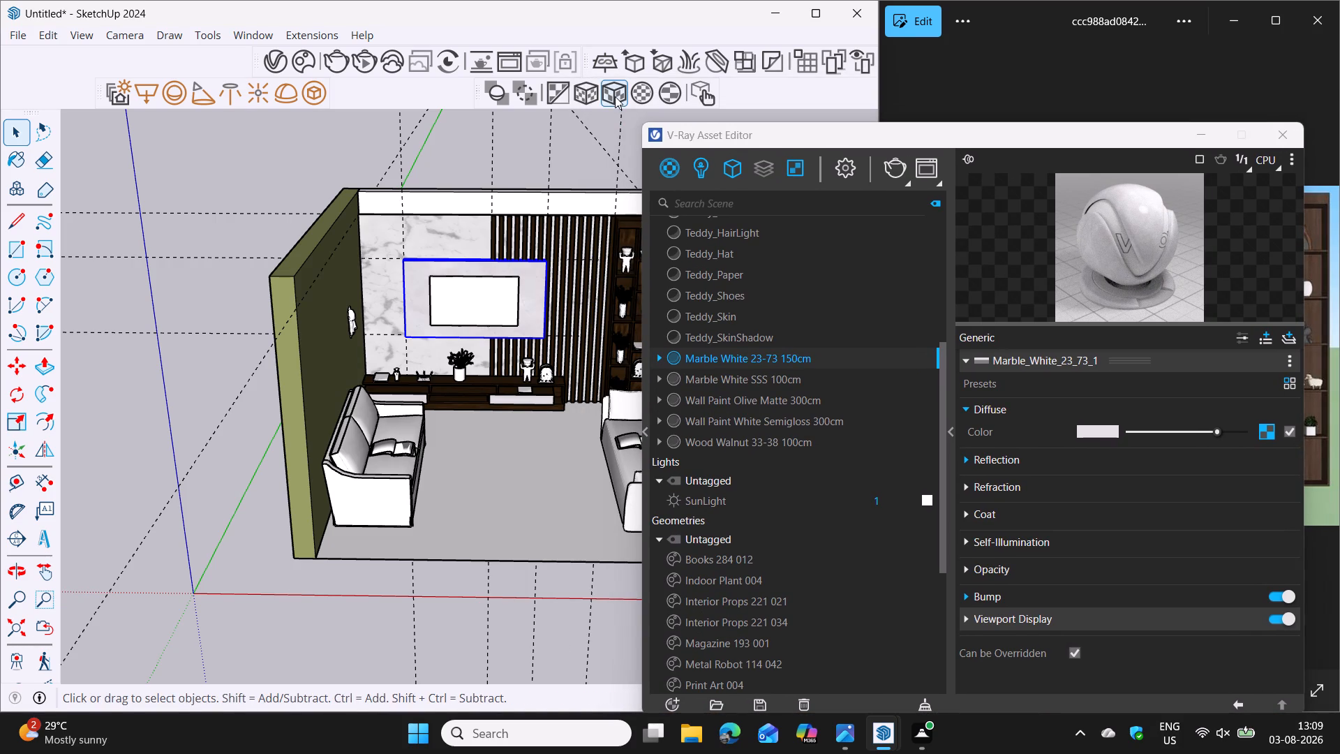
Select the floor, uncover the reference image and examine the room's materials against it.
{"action": "left_click", "coordinate": [509, 478]}
{"action": "scroll", "coordinate": [544, 455], "scroll_direction": "down", "scroll_amount": 2}
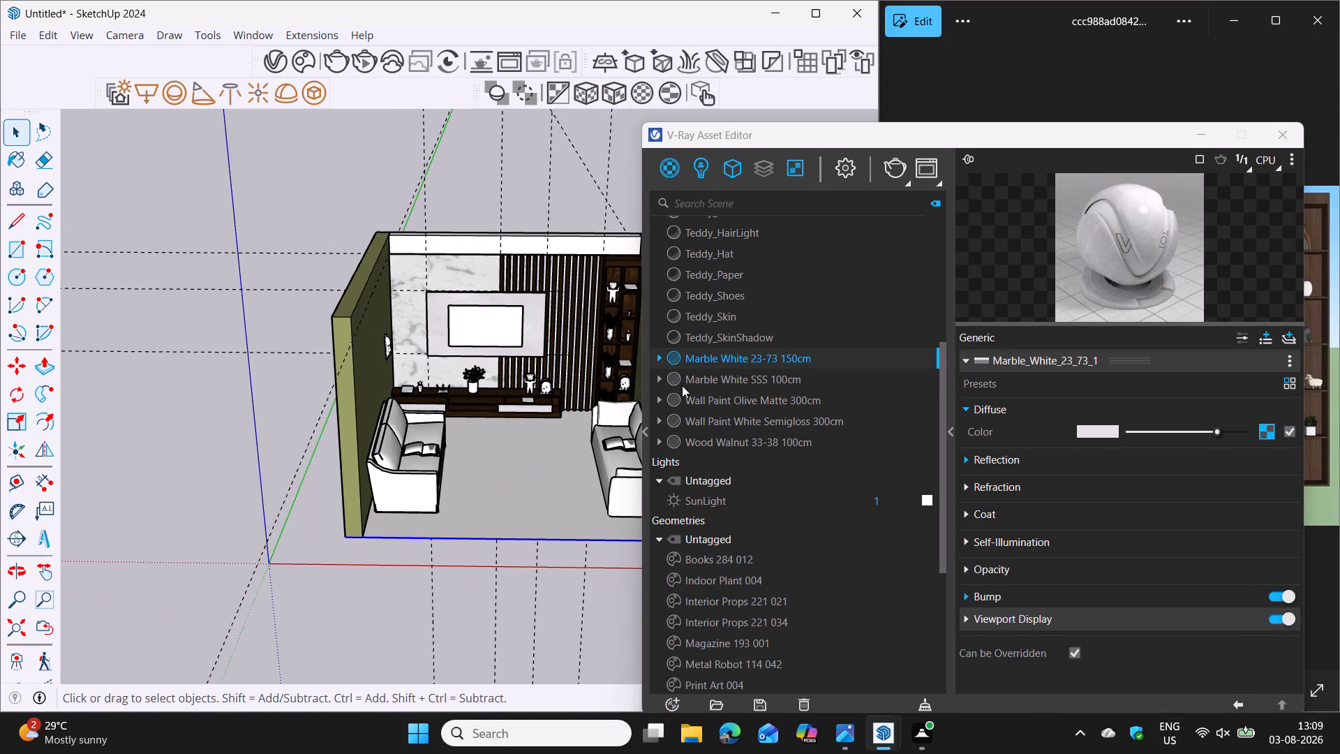
{"action": "left_click_drag", "start_coordinate": [935, 141], "coordinate": [921, 316]}
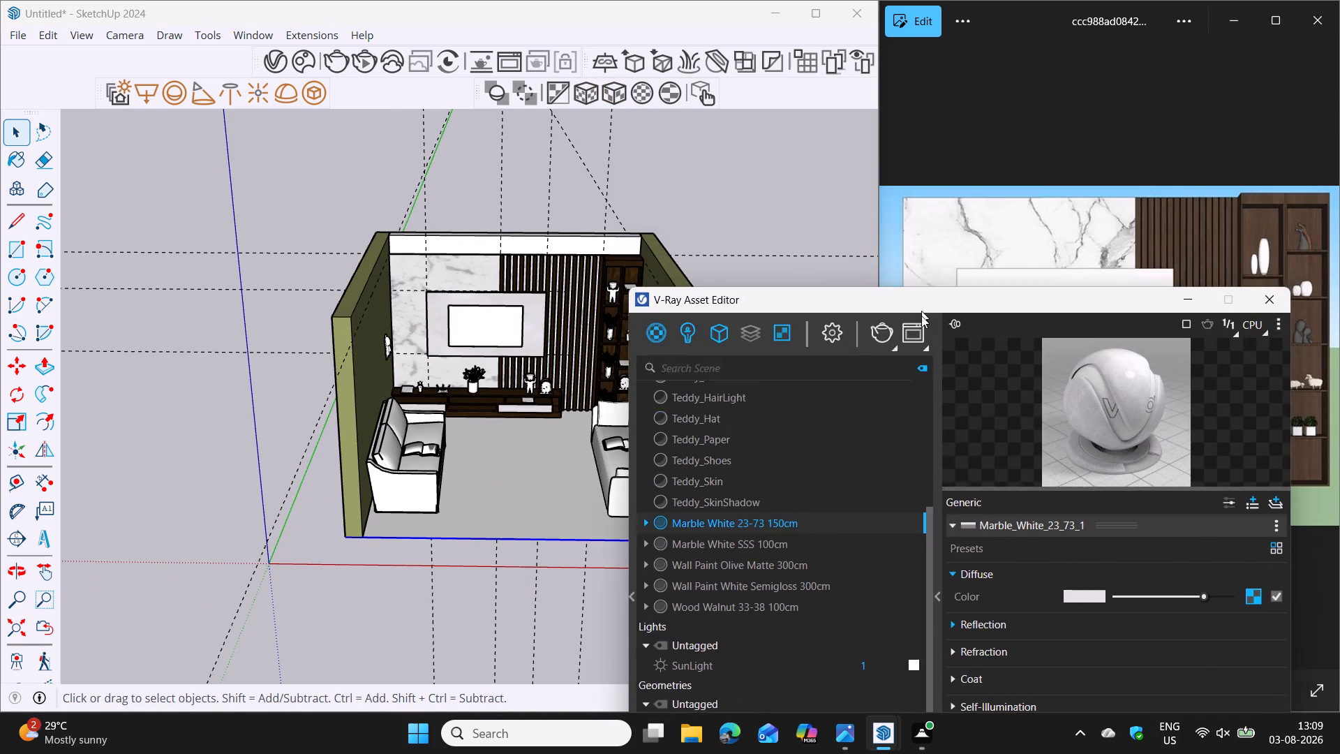
{"action": "left_click_drag", "start_coordinate": [921, 316], "coordinate": [924, 401]}
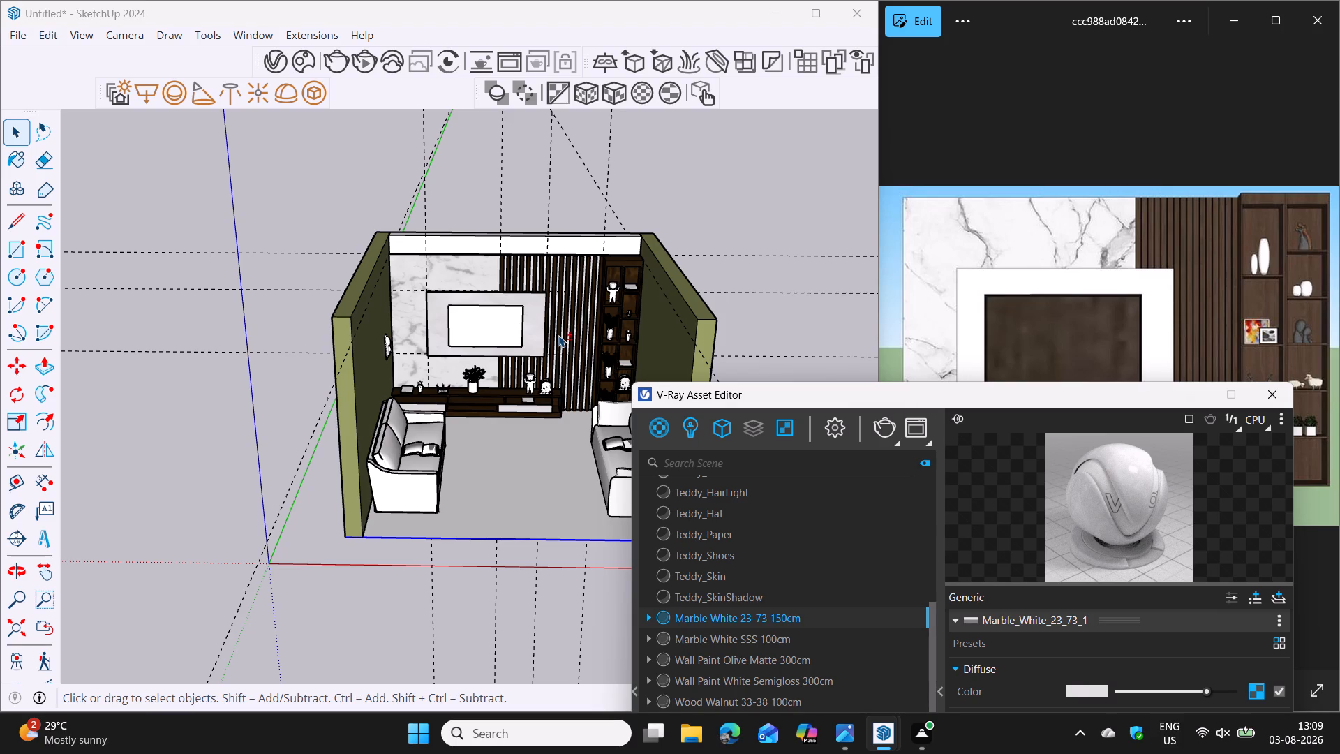
{"action": "middle_click_drag", "start_coordinate": [558, 335], "coordinate": [405, 235], "text": "shift"}
{"action": "middle_click_drag", "start_coordinate": [392, 296], "coordinate": [395, 297]}
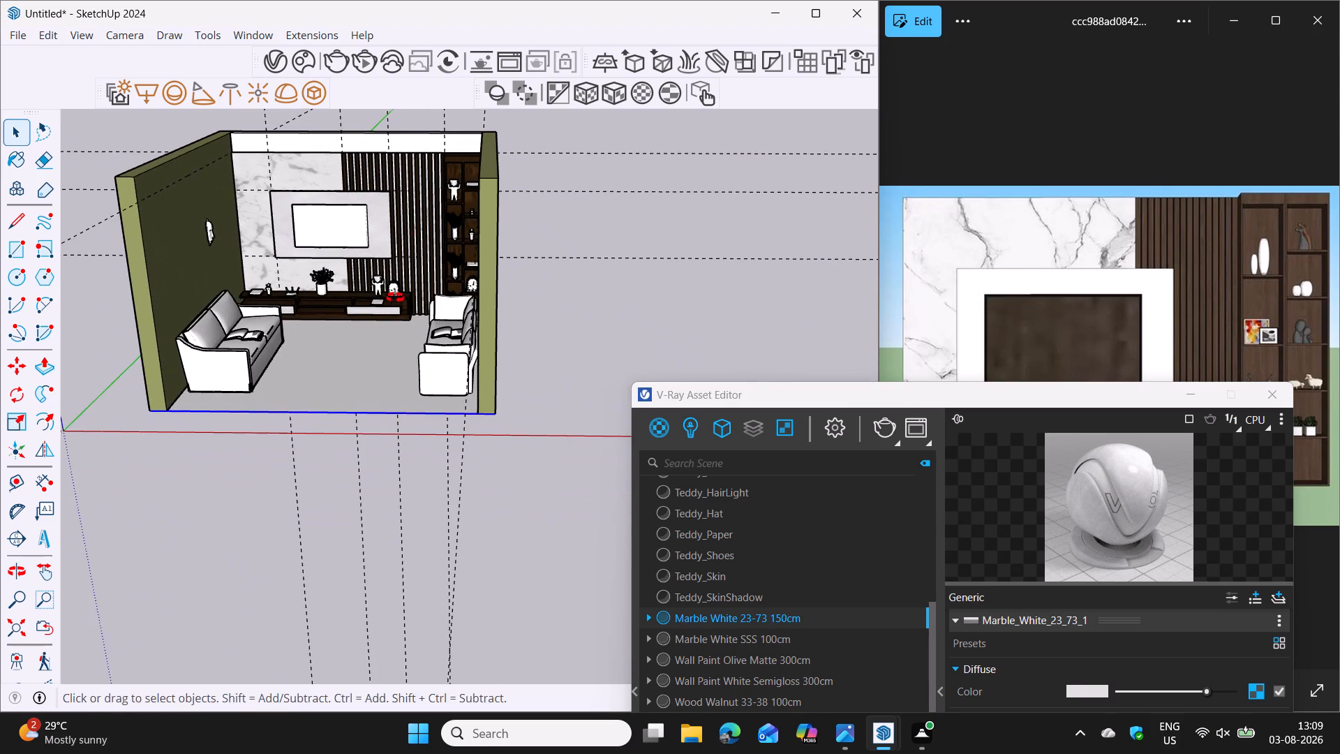
{"action": "middle_click_drag", "start_coordinate": [395, 297], "coordinate": [375, 353]}
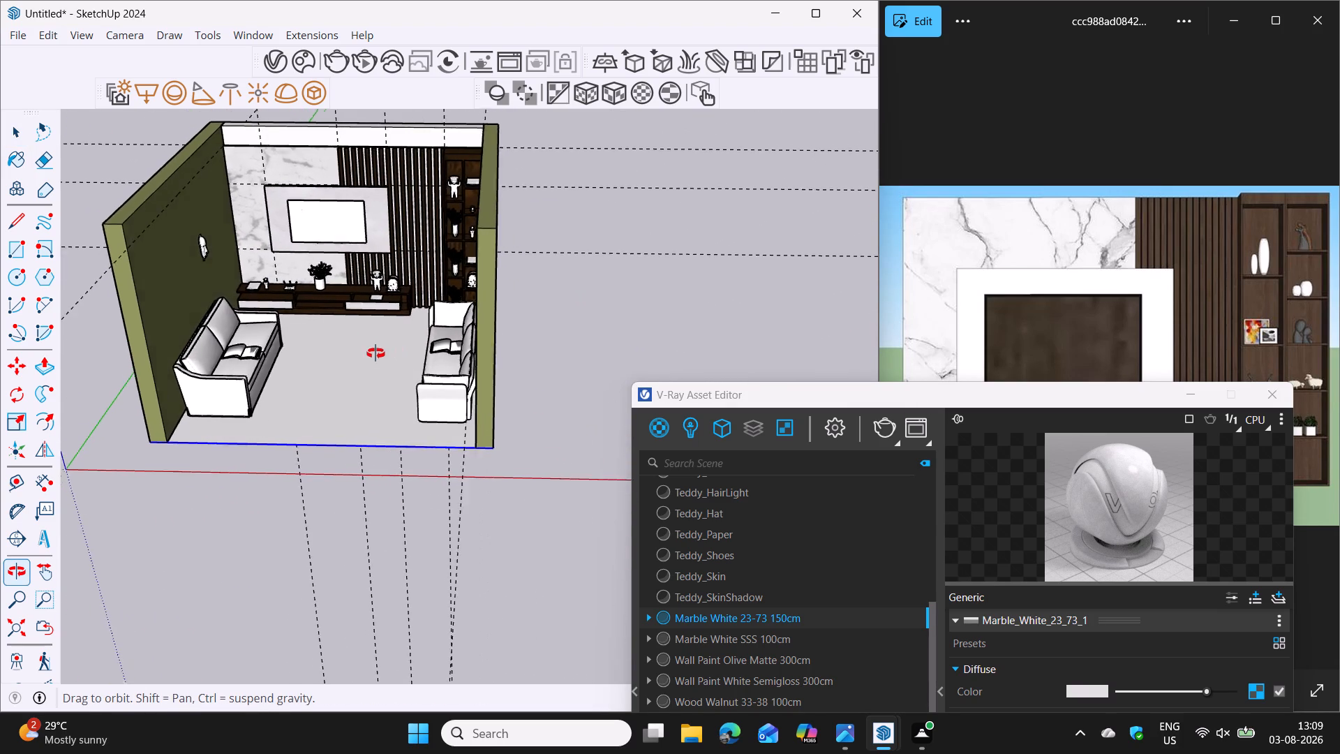
{"action": "middle_click_drag", "start_coordinate": [375, 353], "coordinate": [375, 354]}
Bring the Chaos Cosmos Browser forward and examine the downloaded assets for a suitable finish for the remaining surfaces.
{"action": "left_click_drag", "start_coordinate": [1080, 395], "coordinate": [1039, 103]}
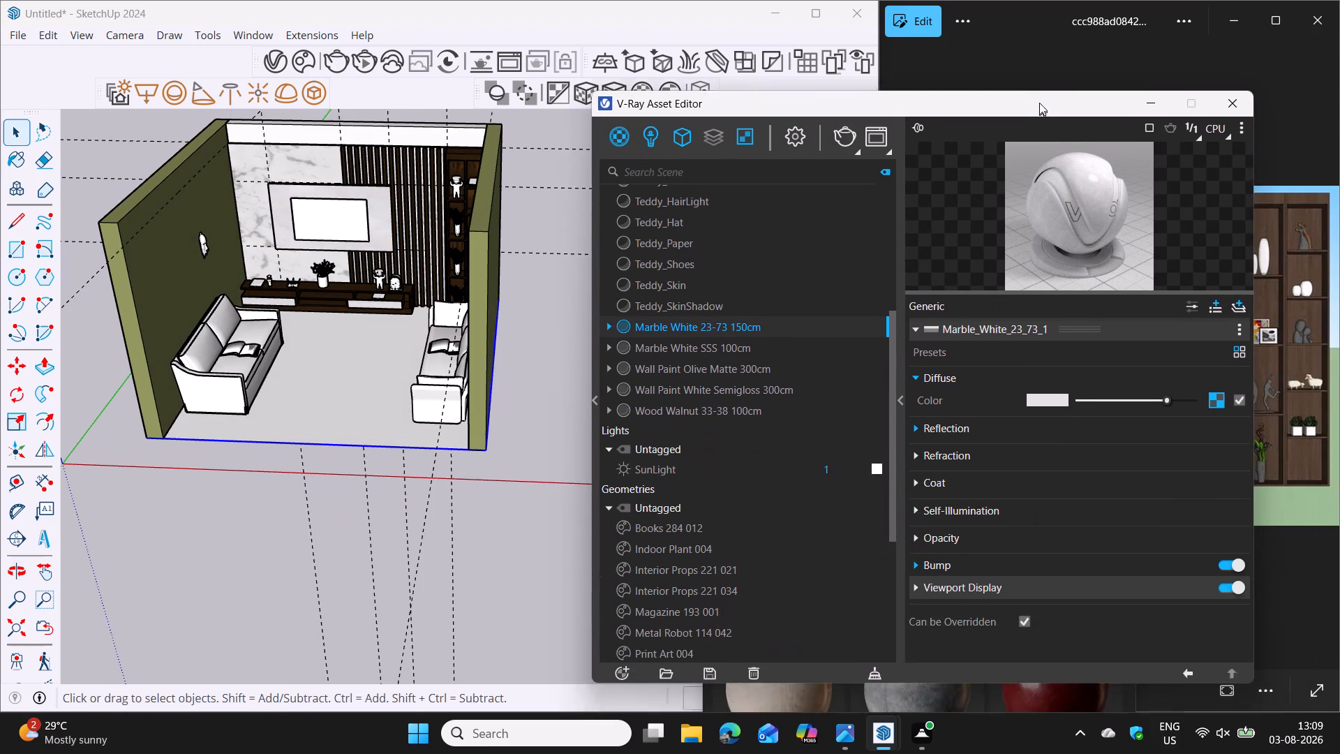
{"action": "left_click_drag", "start_coordinate": [1039, 103], "coordinate": [1034, 45]}
{"action": "left_click", "coordinate": [862, 673]}
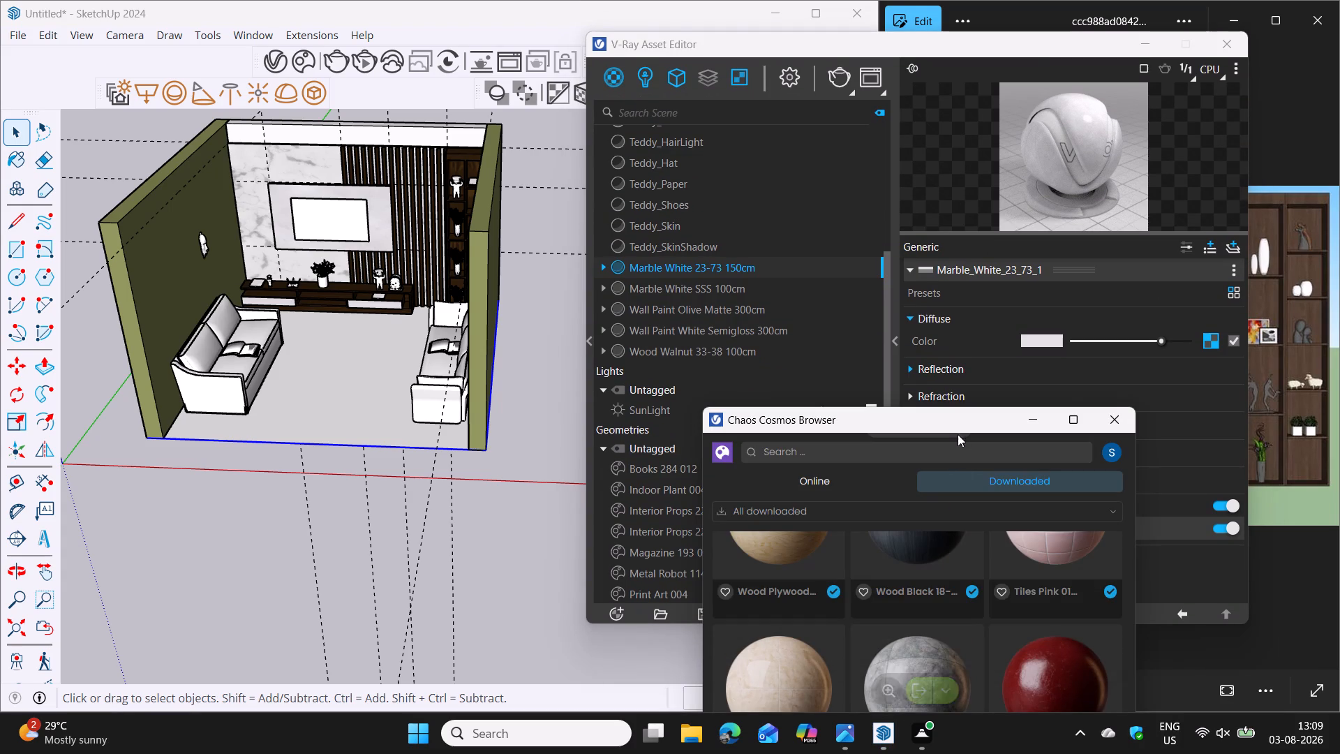
{"action": "left_click_drag", "start_coordinate": [958, 417], "coordinate": [978, 43]}
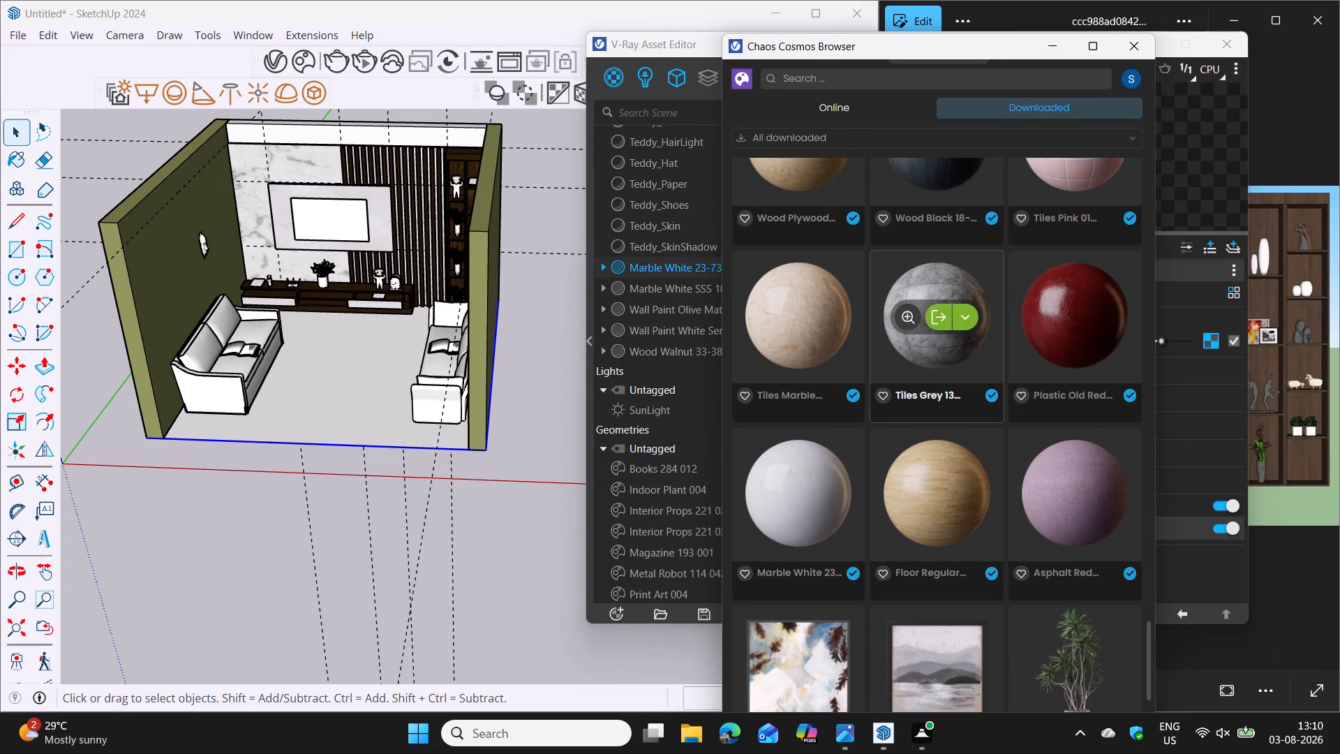
{"action": "scroll", "coordinate": [975, 359], "scroll_direction": "down", "scroll_amount": 5}
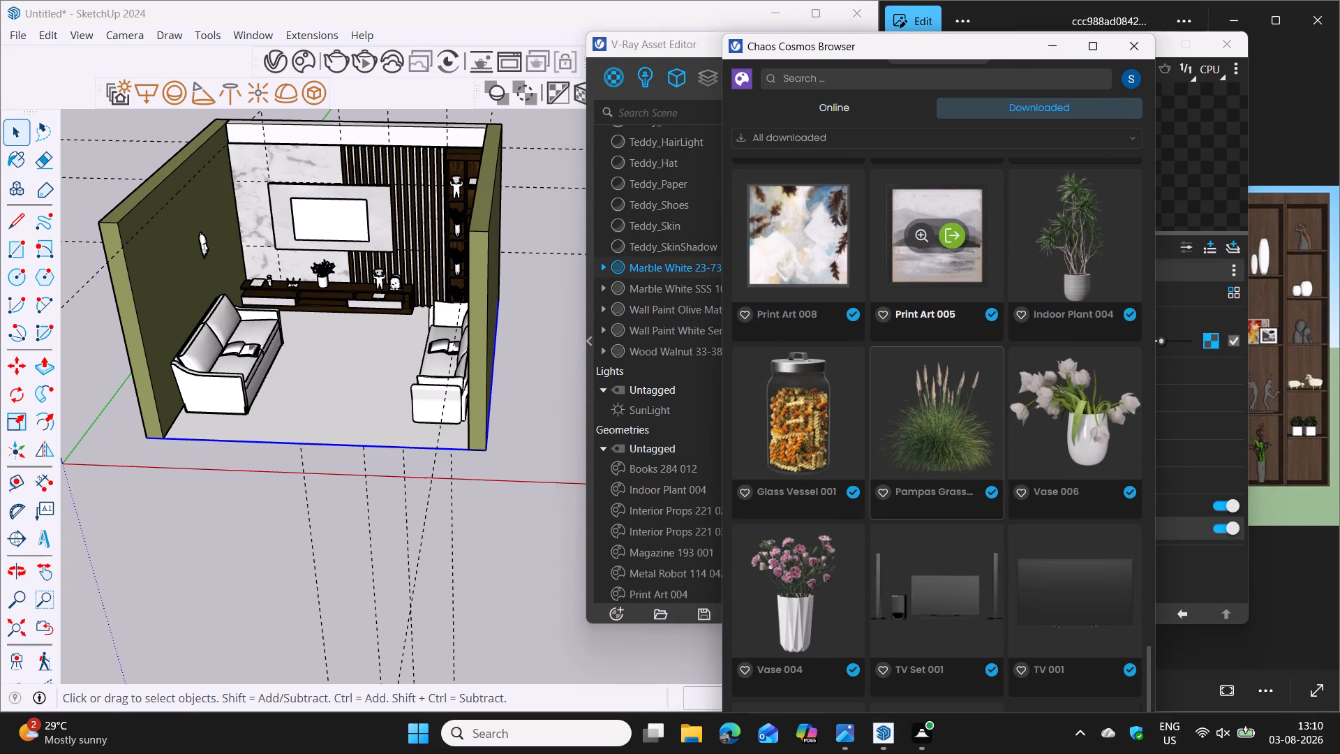
{"action": "scroll", "coordinate": [971, 364], "scroll_direction": "down", "scroll_amount": 11}
{"action": "scroll", "coordinate": [962, 381], "scroll_direction": "up", "scroll_amount": 6}
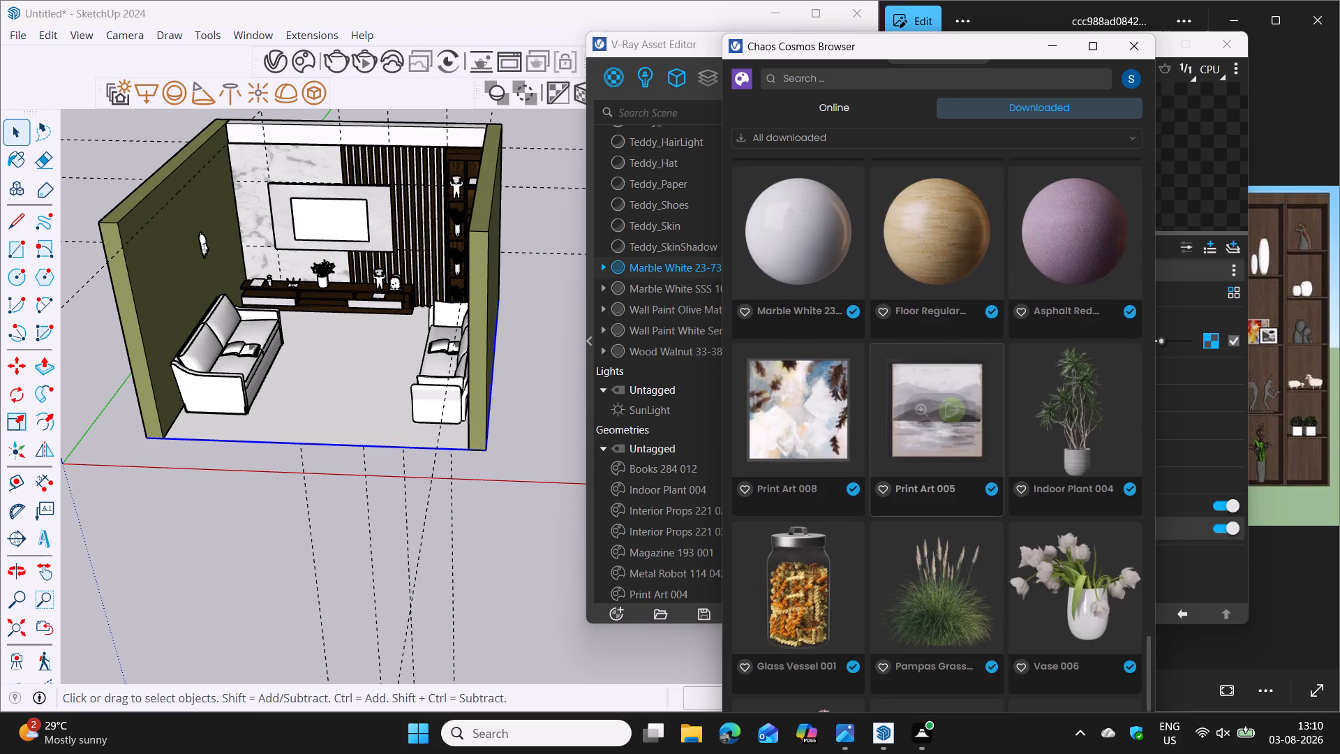
{"action": "scroll", "coordinate": [984, 370], "scroll_direction": "up", "scroll_amount": 2}
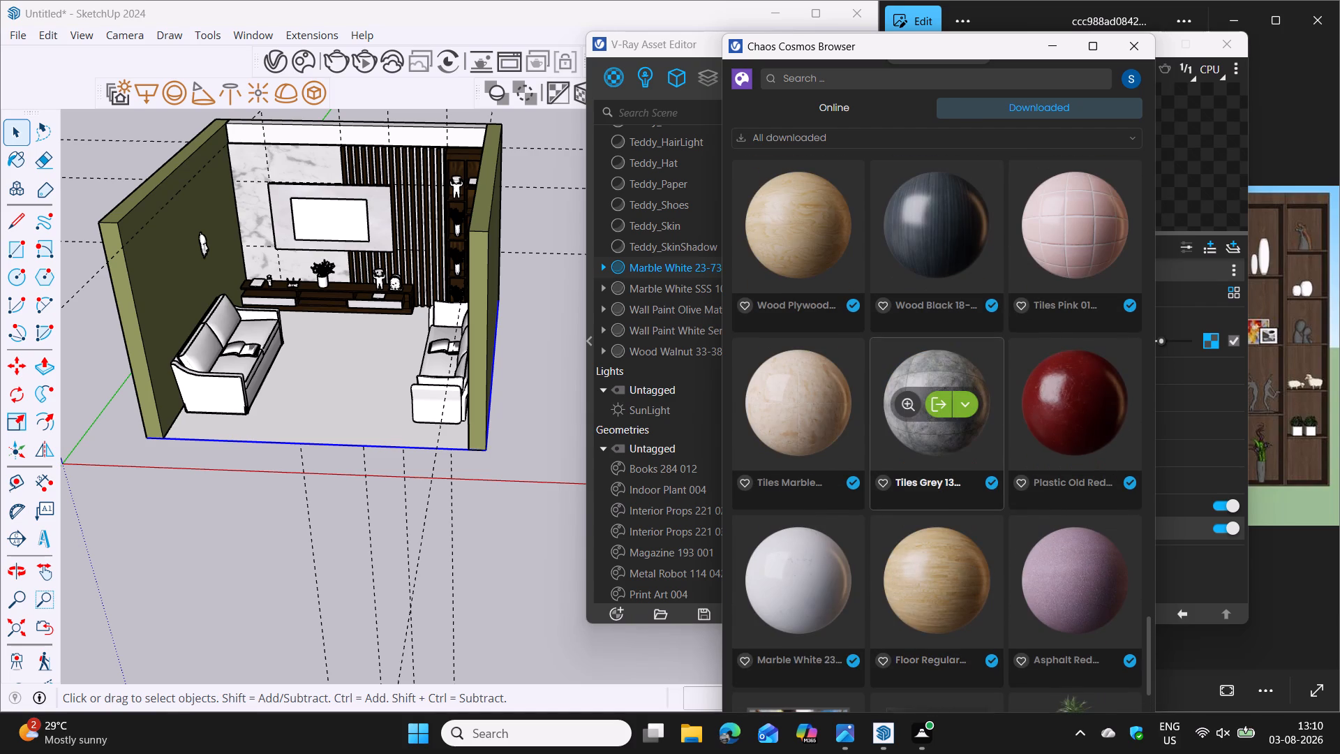
{"action": "scroll", "coordinate": [993, 358], "scroll_direction": "up", "scroll_amount": 2}
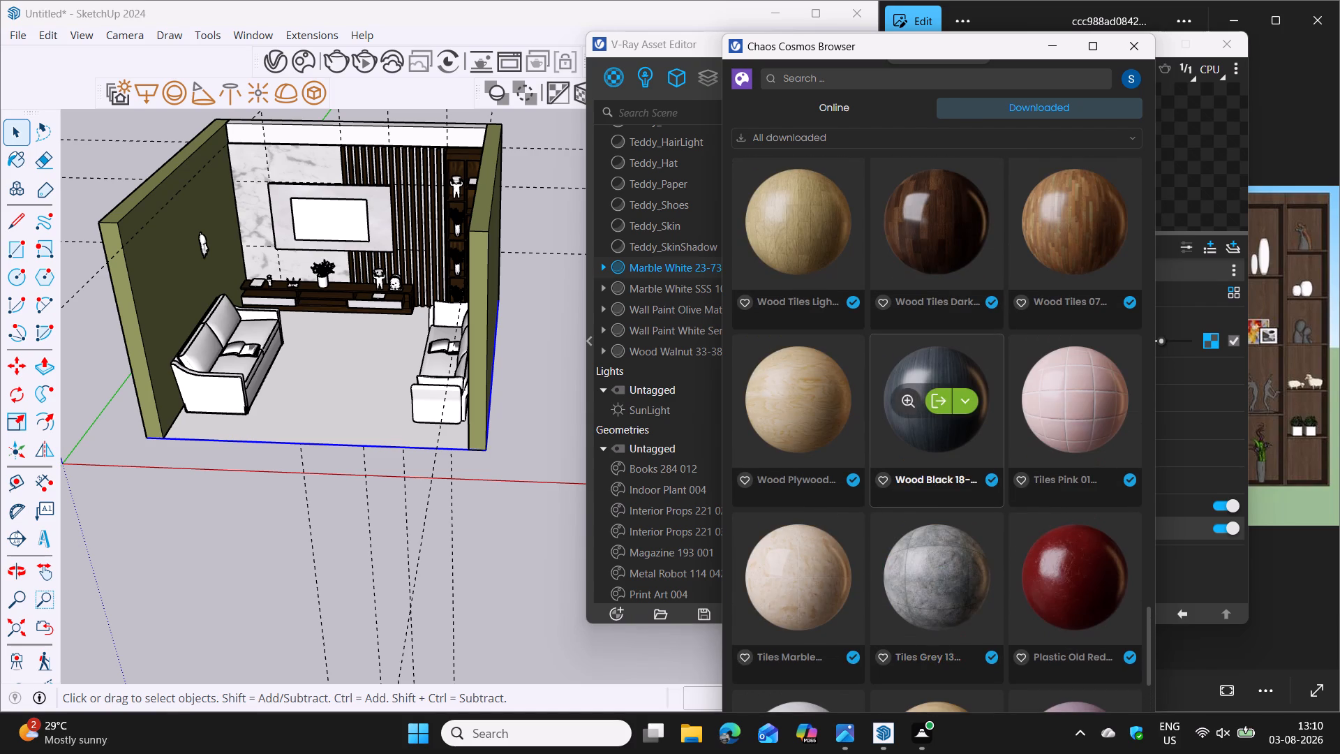
{"action": "scroll", "coordinate": [993, 357], "scroll_direction": "up", "scroll_amount": 11}
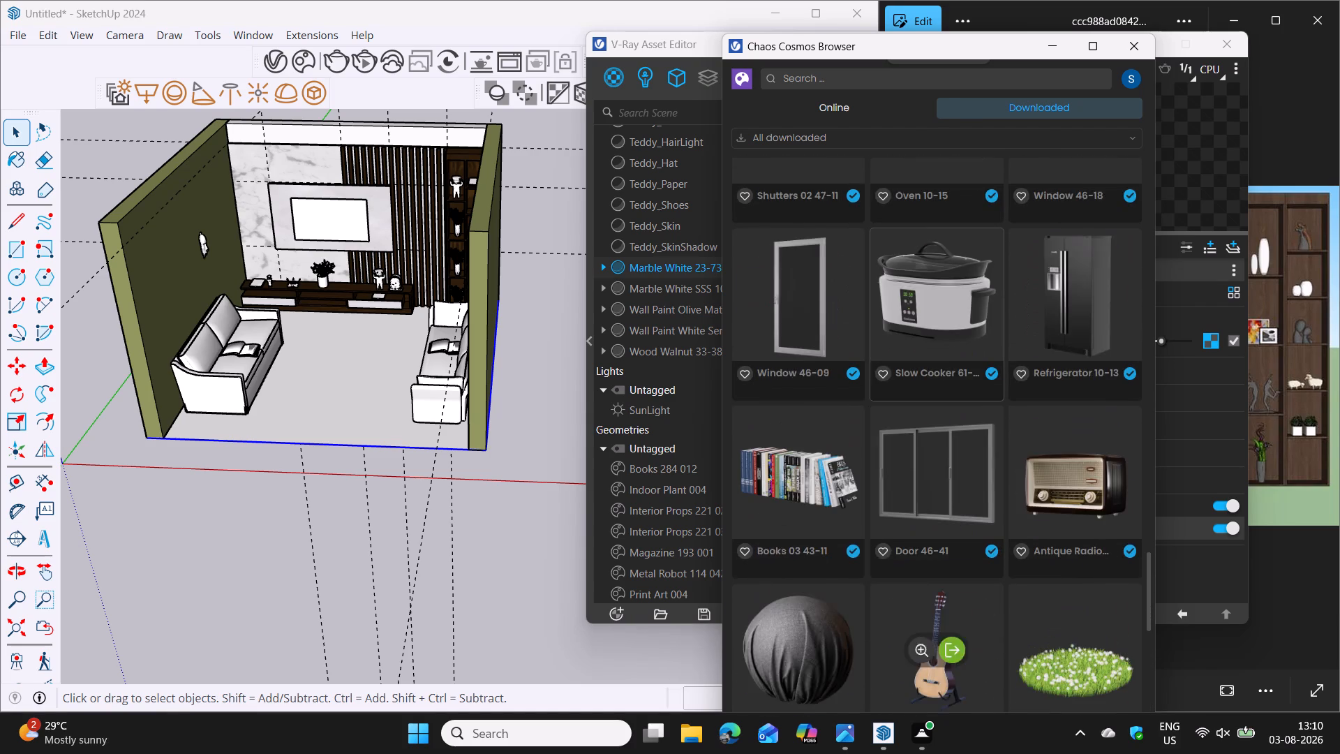
{"action": "scroll", "coordinate": [993, 357], "scroll_direction": "up", "scroll_amount": 12}
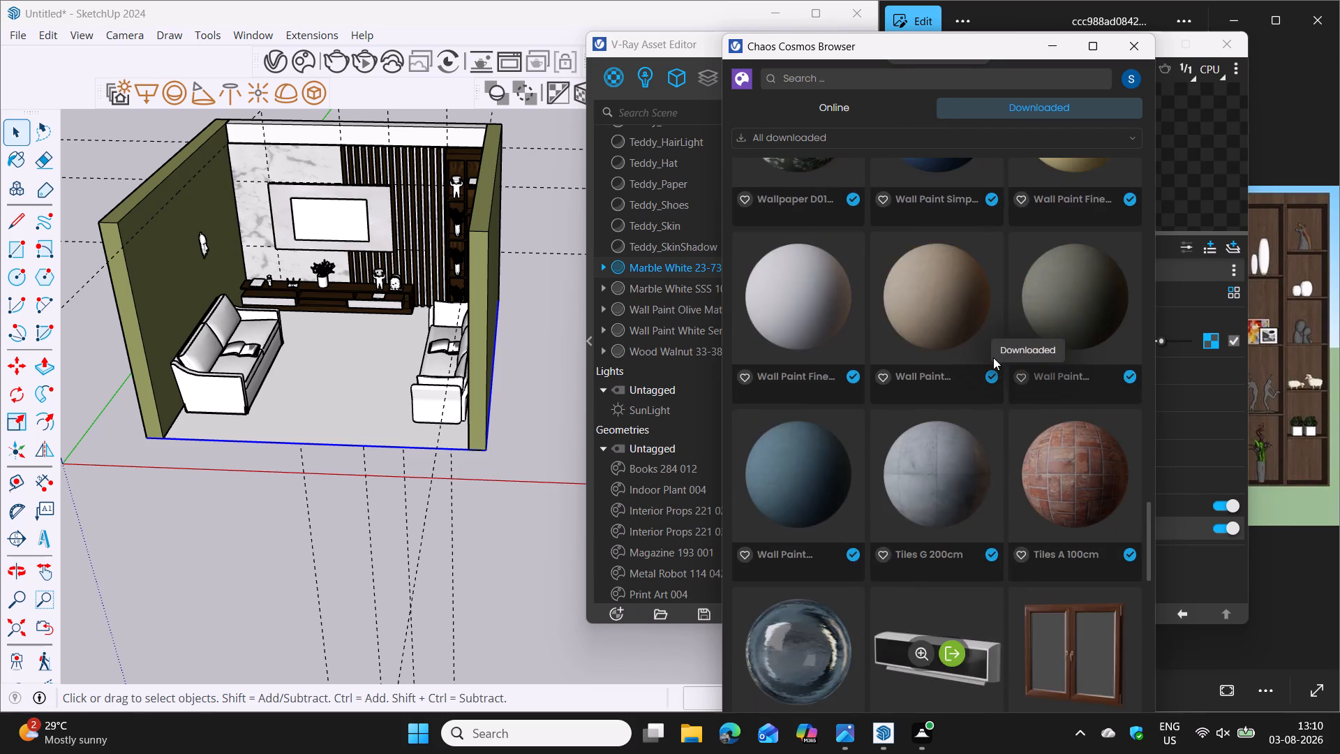
{"action": "scroll", "coordinate": [993, 357], "scroll_direction": "up", "scroll_amount": 2}
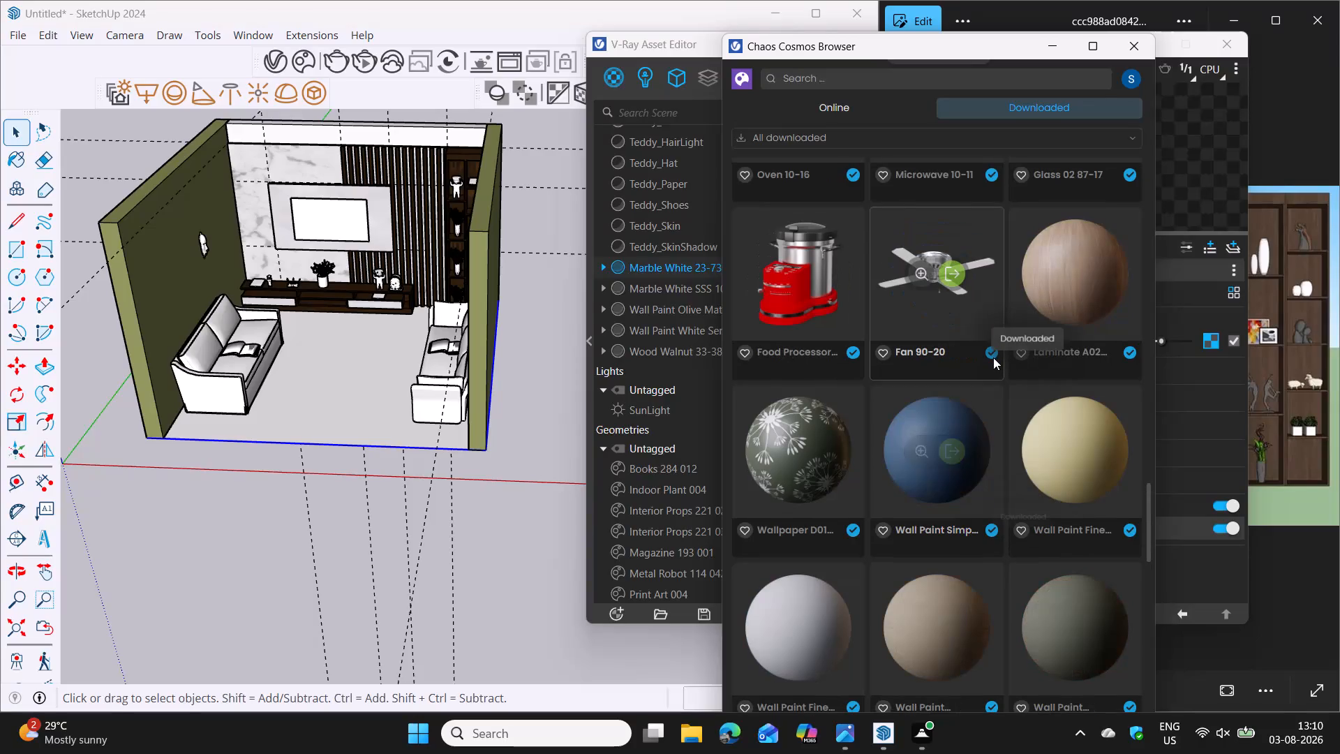
{"action": "scroll", "coordinate": [993, 357], "scroll_direction": "up", "scroll_amount": 8}
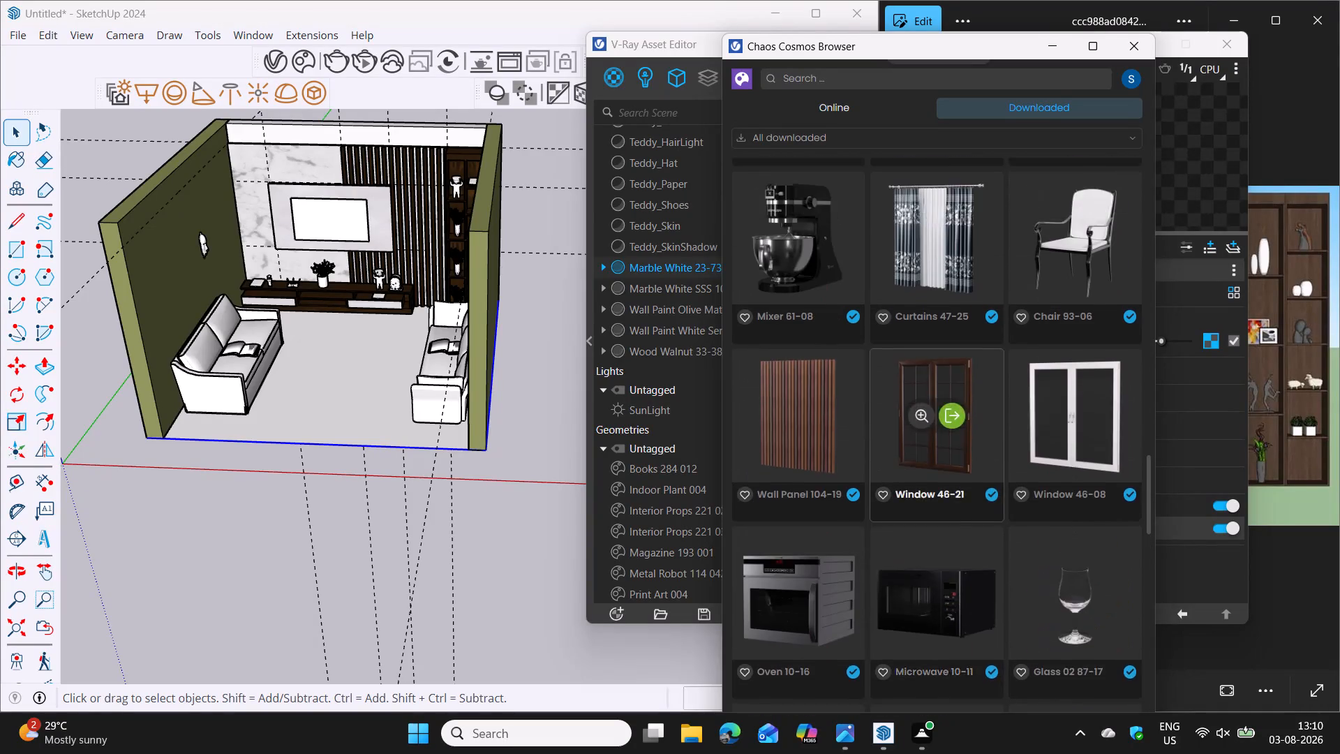
{"action": "scroll", "coordinate": [993, 357], "scroll_direction": "up", "scroll_amount": 8}
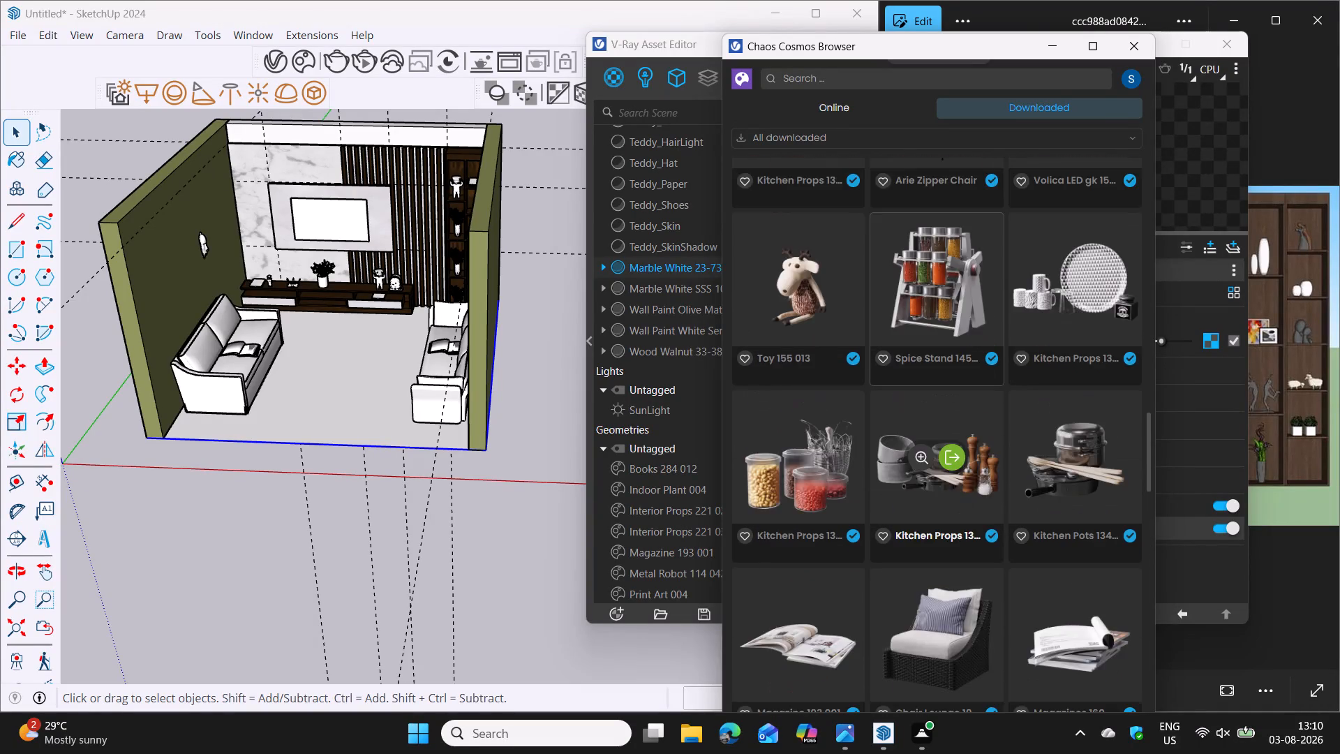
{"action": "scroll", "coordinate": [993, 357], "scroll_direction": "up", "scroll_amount": 12}
{"action": "scroll", "coordinate": [993, 357], "scroll_direction": "up", "scroll_amount": 15}
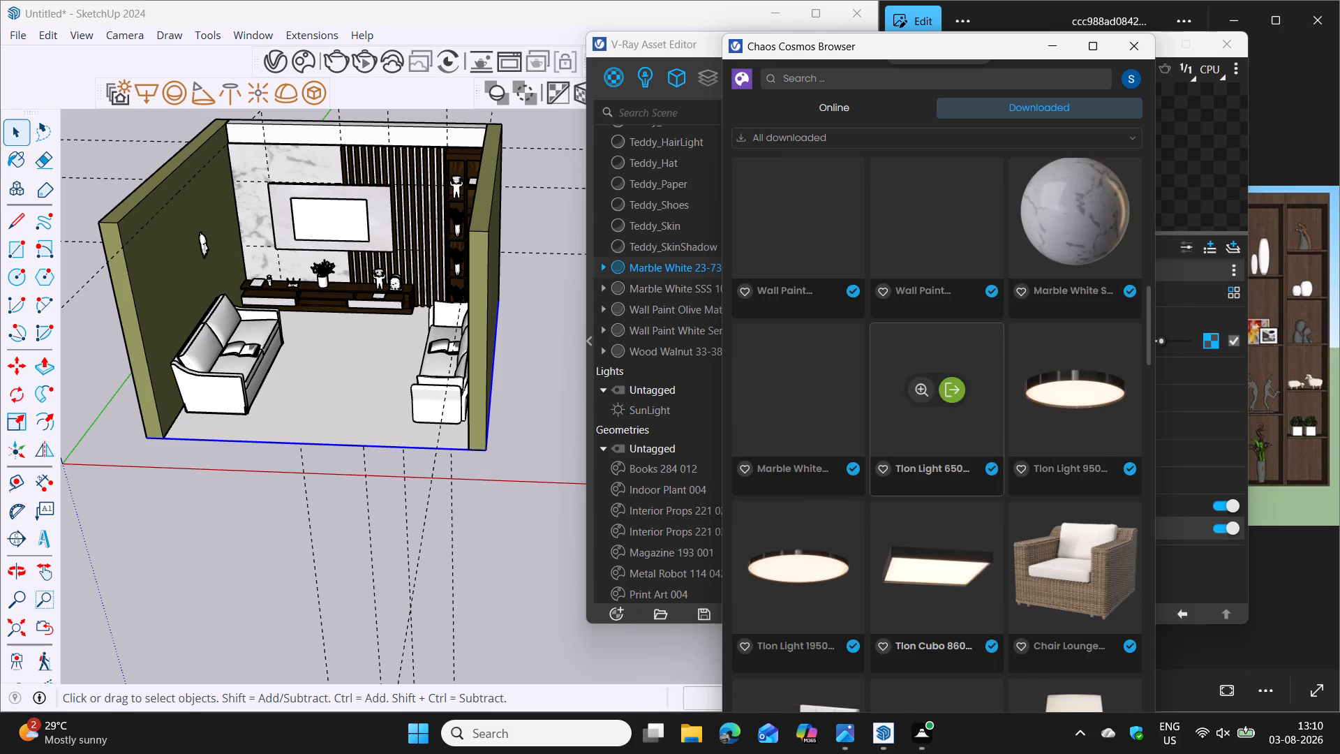
{"action": "scroll", "coordinate": [993, 357], "scroll_direction": "up", "scroll_amount": 6}
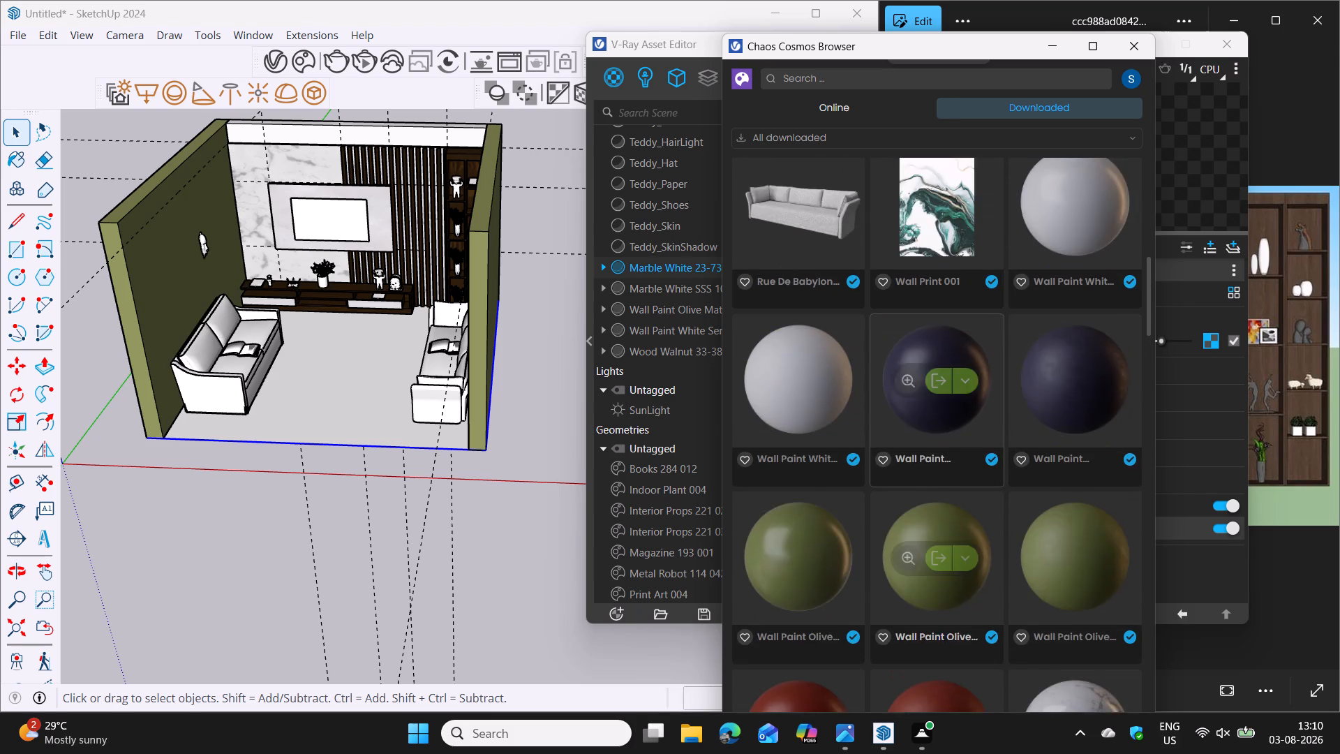
{"action": "scroll", "coordinate": [993, 357], "scroll_direction": "up", "scroll_amount": 12}
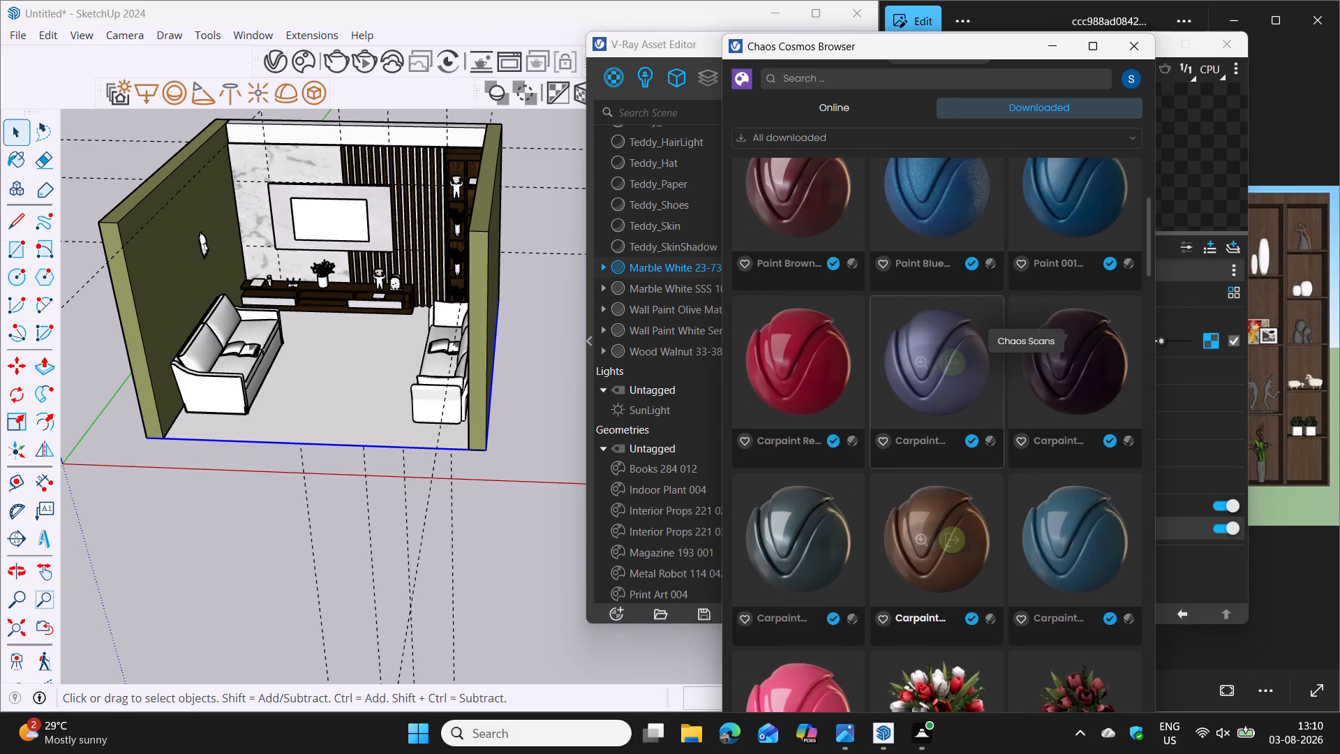
{"action": "scroll", "coordinate": [993, 357], "scroll_direction": "up", "scroll_amount": 11}
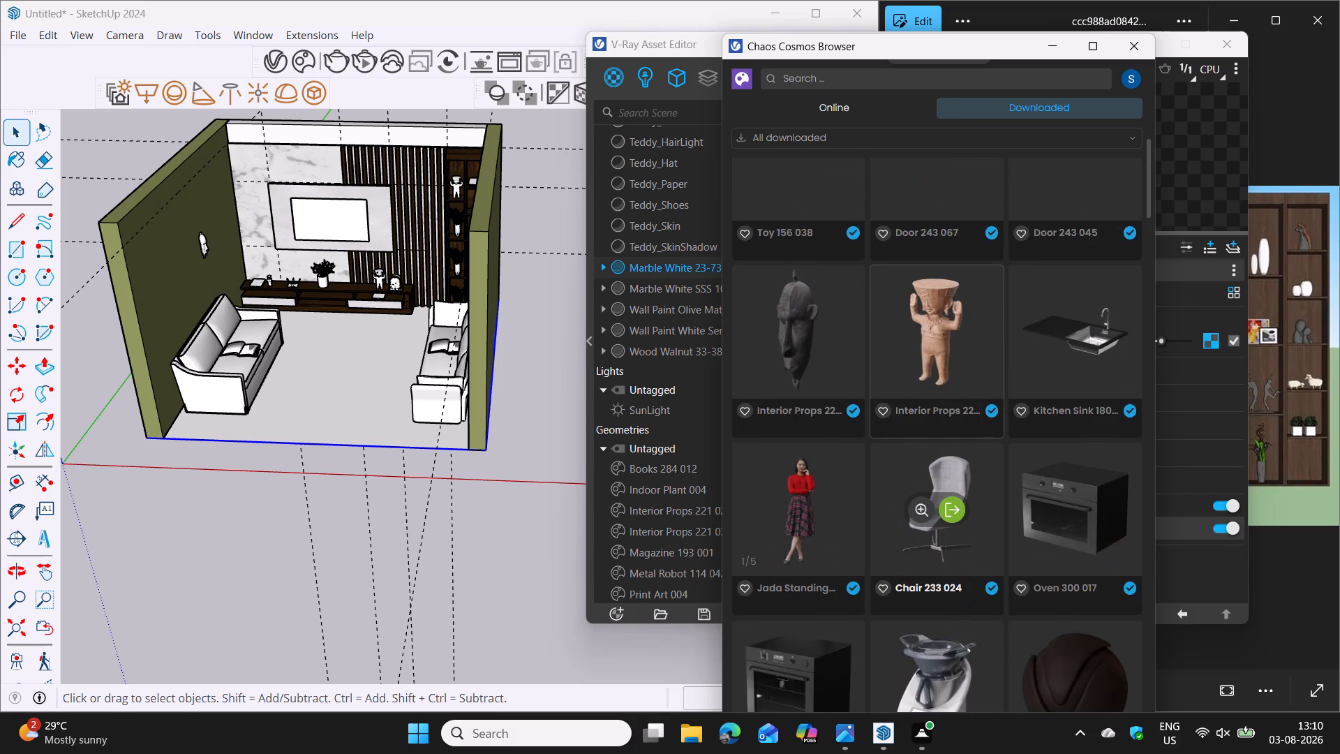
{"action": "scroll", "coordinate": [993, 357], "scroll_direction": "up", "scroll_amount": 13}
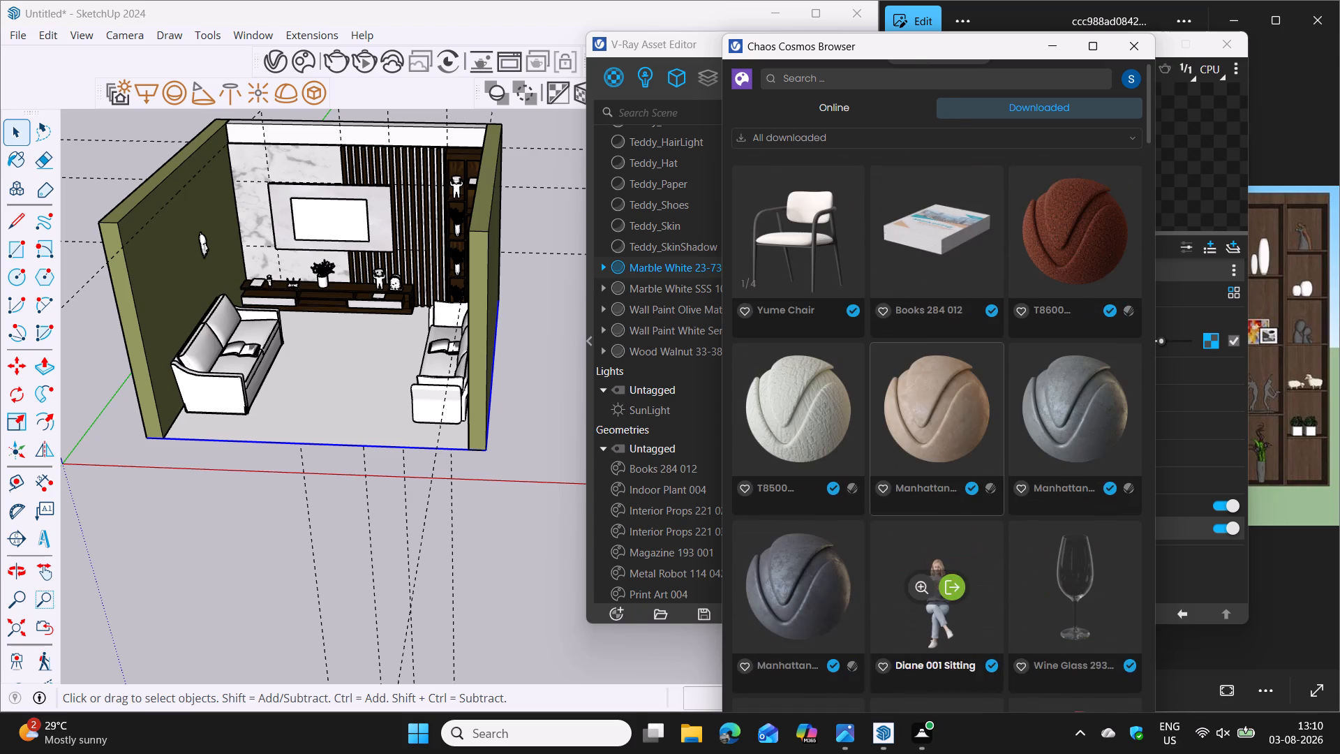
{"action": "scroll", "coordinate": [993, 357], "scroll_direction": "up", "scroll_amount": 6}
{"action": "scroll", "coordinate": [993, 357], "scroll_direction": "down", "scroll_amount": 14}
{"action": "scroll", "coordinate": [993, 357], "scroll_direction": "down", "scroll_amount": 7}
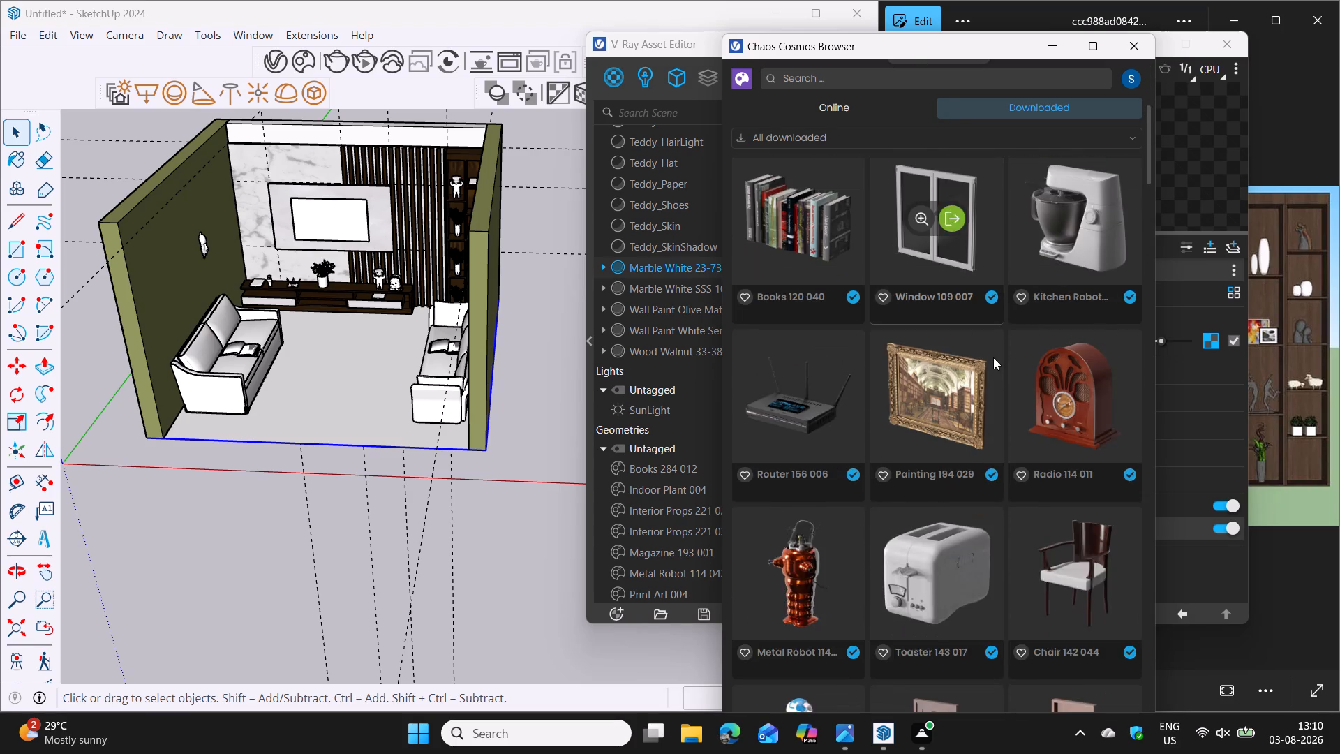
{"action": "scroll", "coordinate": [993, 357], "scroll_direction": "down", "scroll_amount": 20}
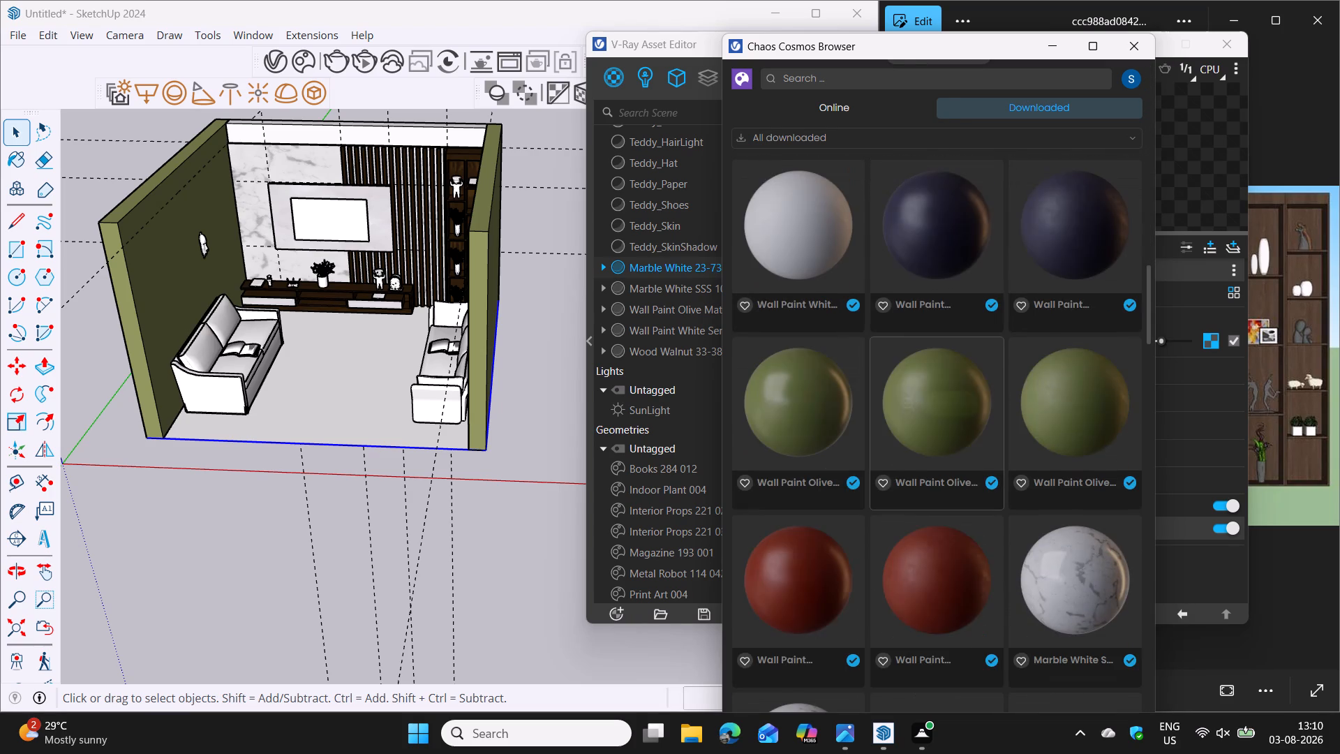
{"action": "scroll", "coordinate": [993, 357], "scroll_direction": "down", "scroll_amount": 15}
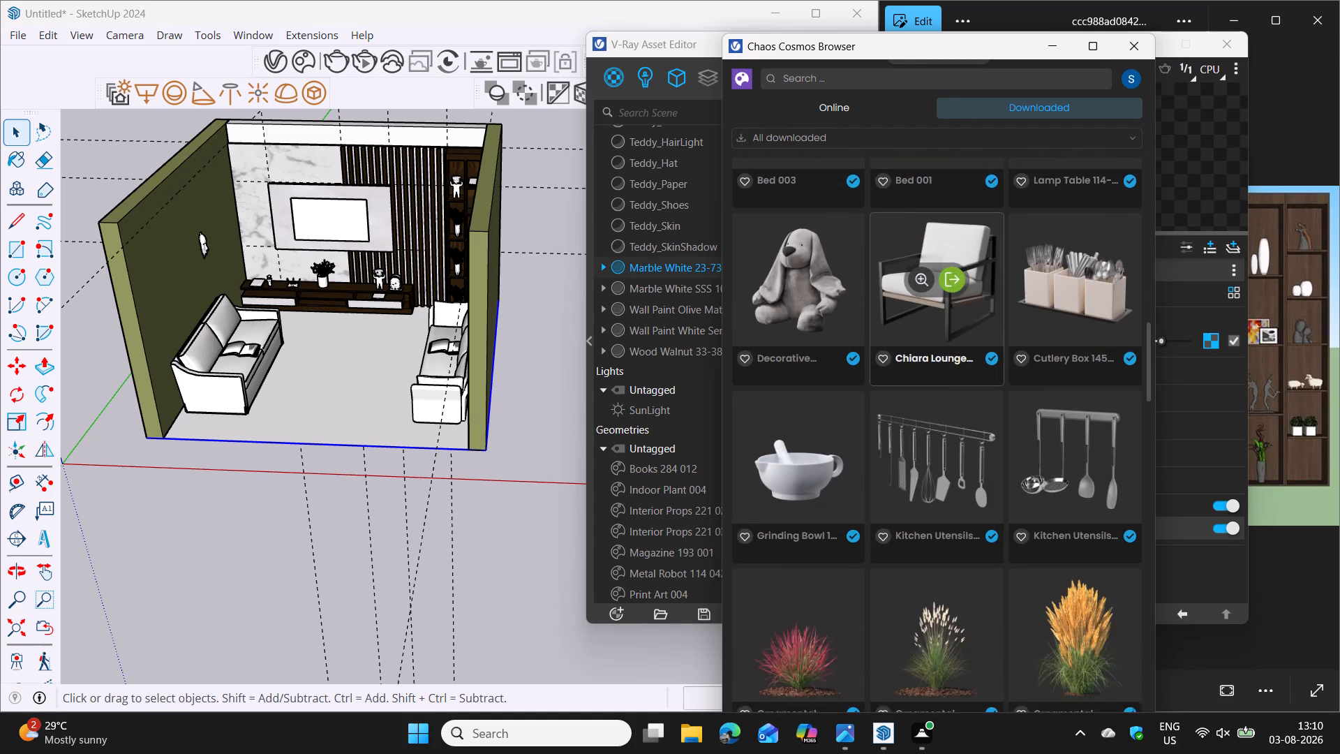
{"action": "scroll", "coordinate": [993, 357], "scroll_direction": "down", "scroll_amount": 13}
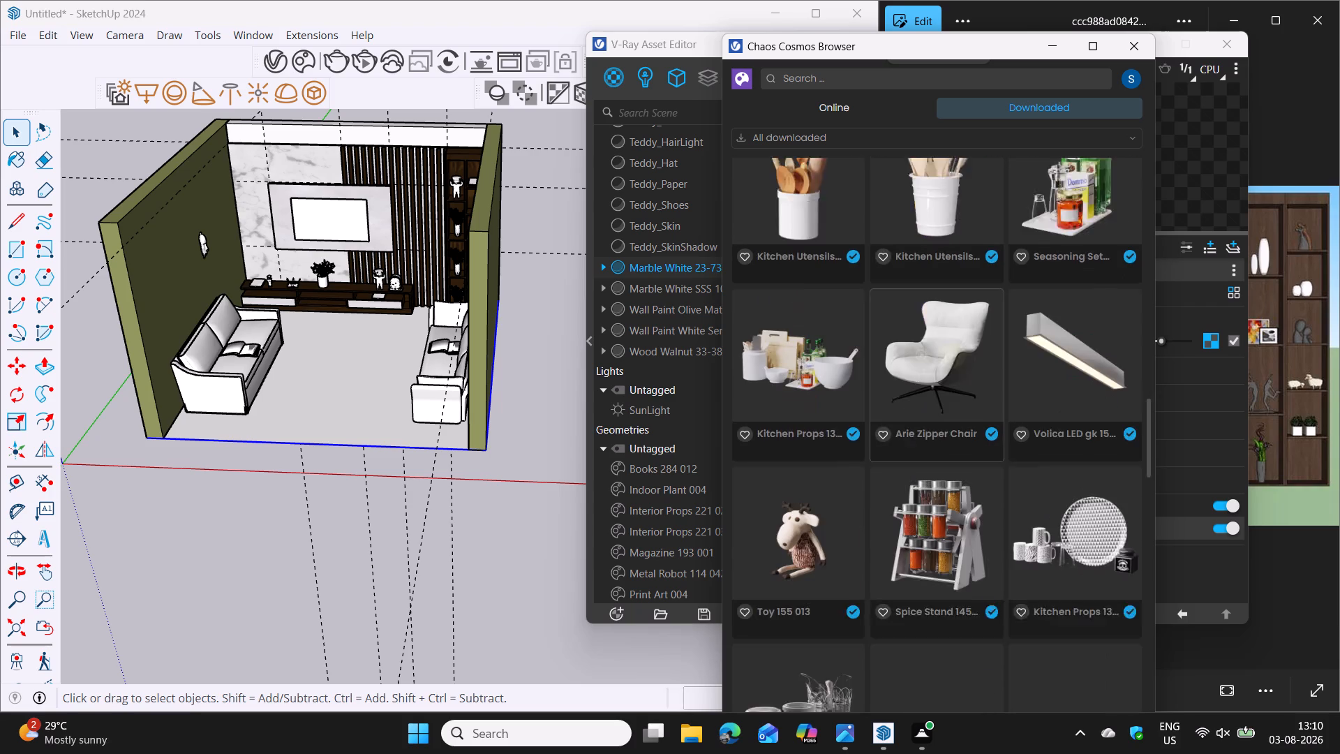
{"action": "scroll", "coordinate": [993, 357], "scroll_direction": "down", "scroll_amount": 15}
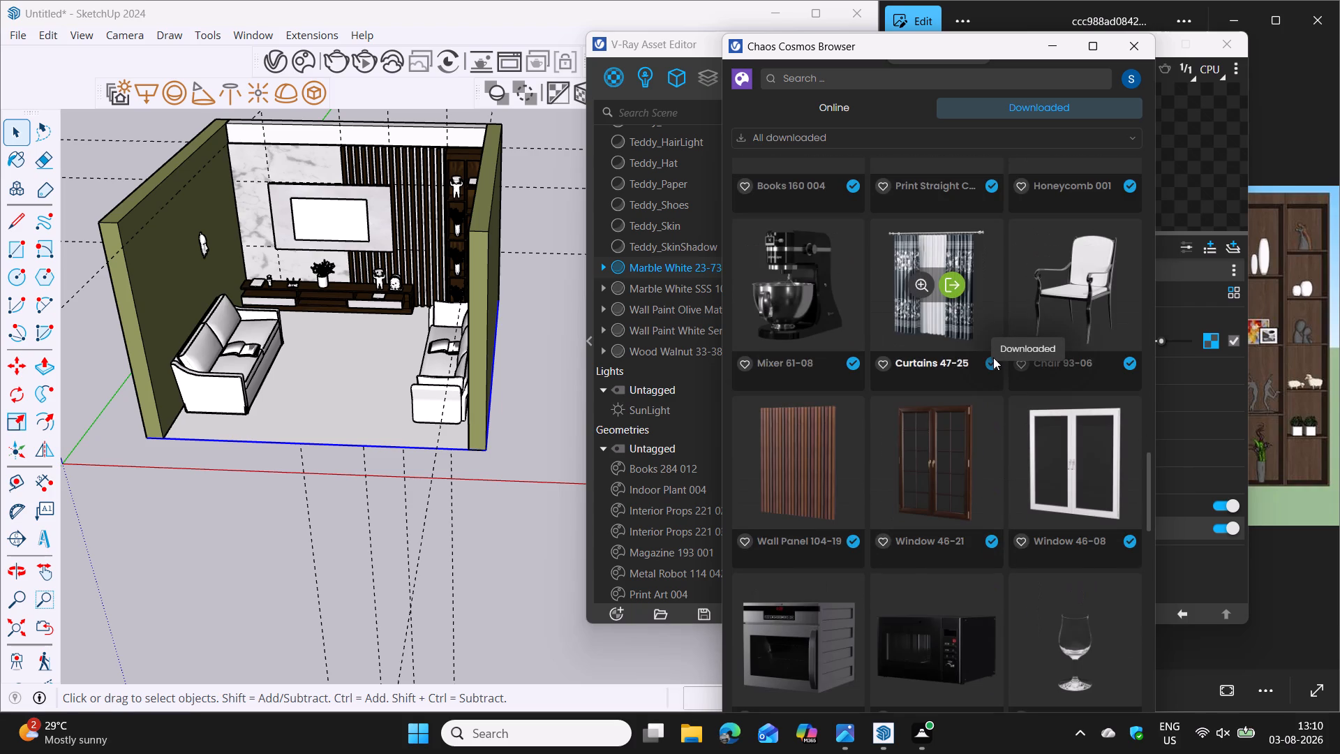
{"action": "scroll", "coordinate": [993, 357], "scroll_direction": "down", "scroll_amount": 5}
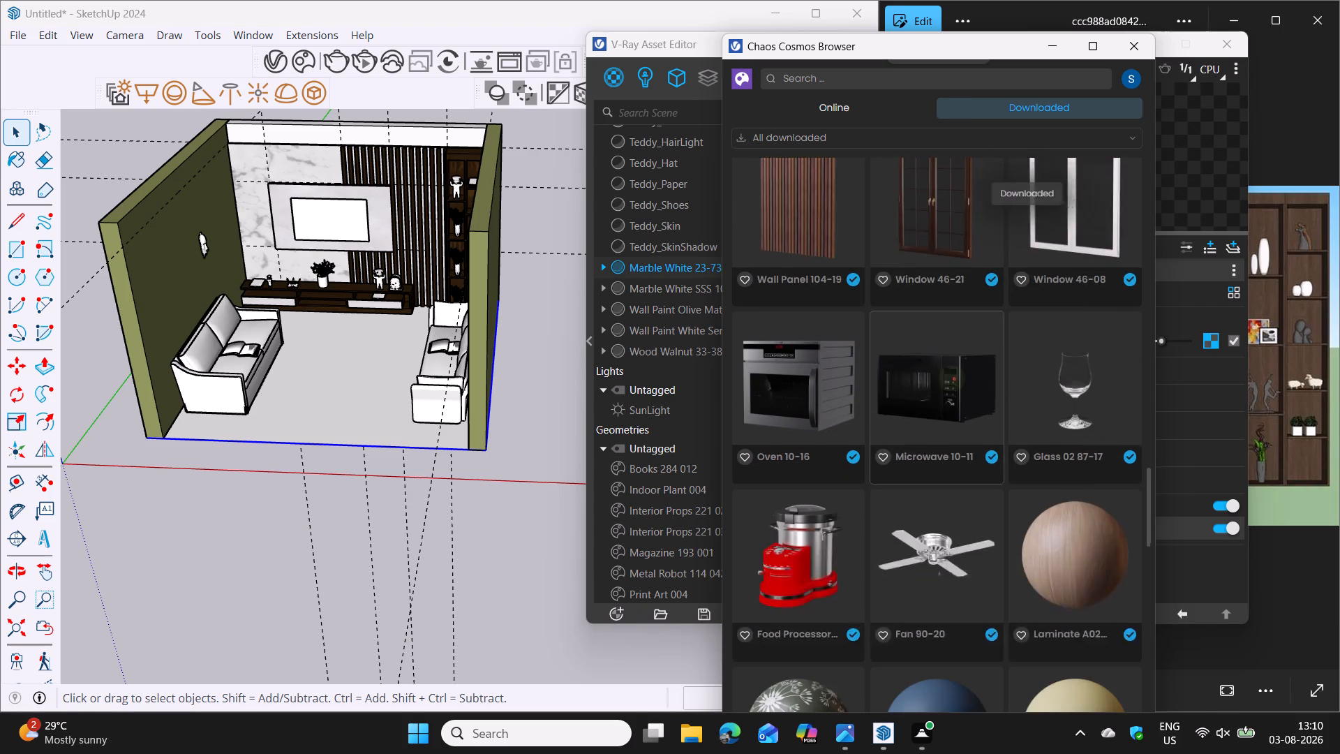
{"action": "scroll", "coordinate": [981, 399], "scroll_direction": "down", "scroll_amount": 10}
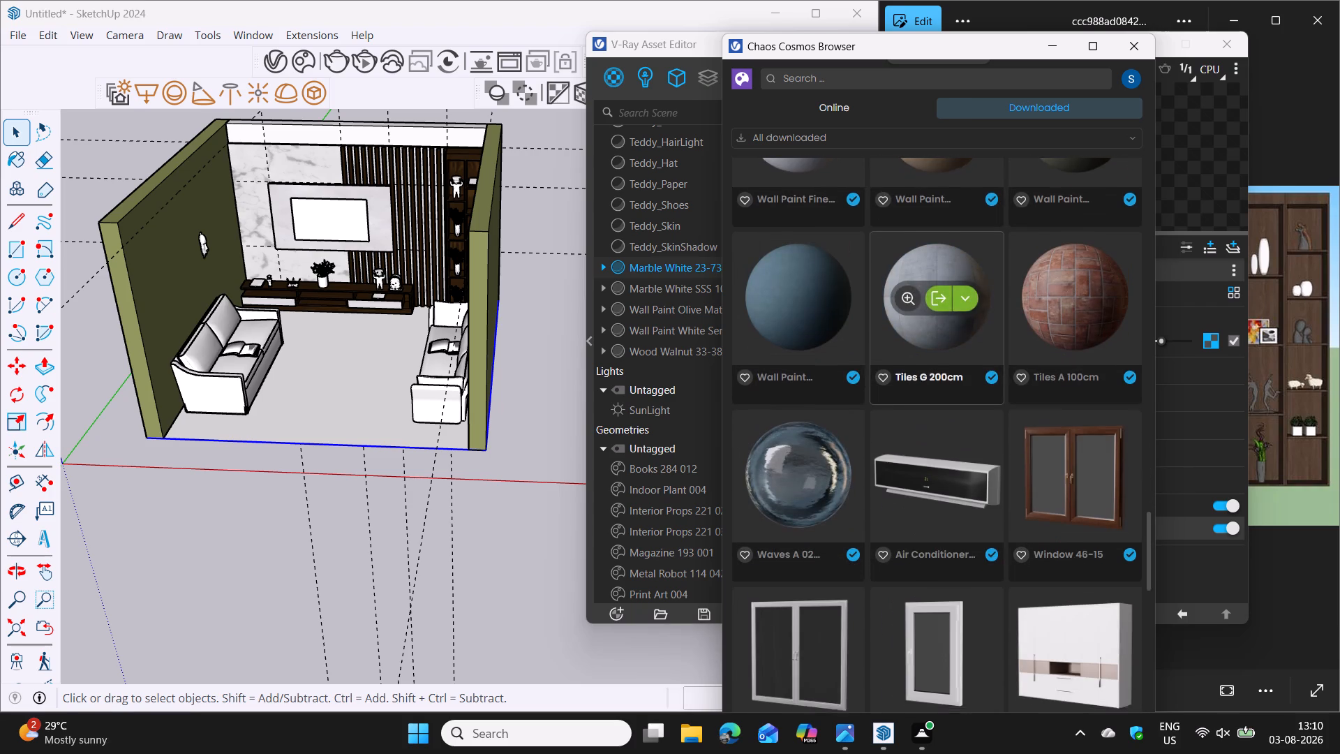
{"action": "scroll", "coordinate": [1038, 350], "scroll_direction": "up", "scroll_amount": 1}
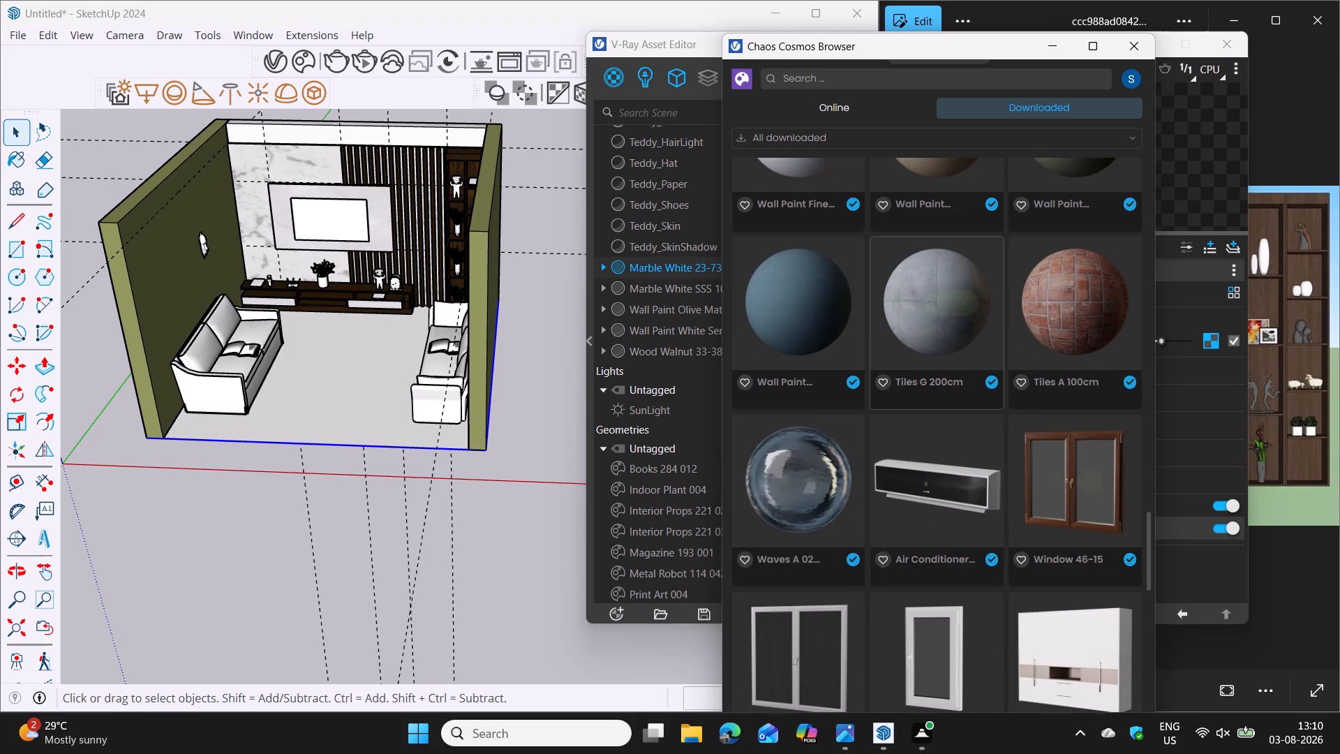
{"action": "scroll", "coordinate": [1006, 397], "scroll_direction": "down", "scroll_amount": 1}
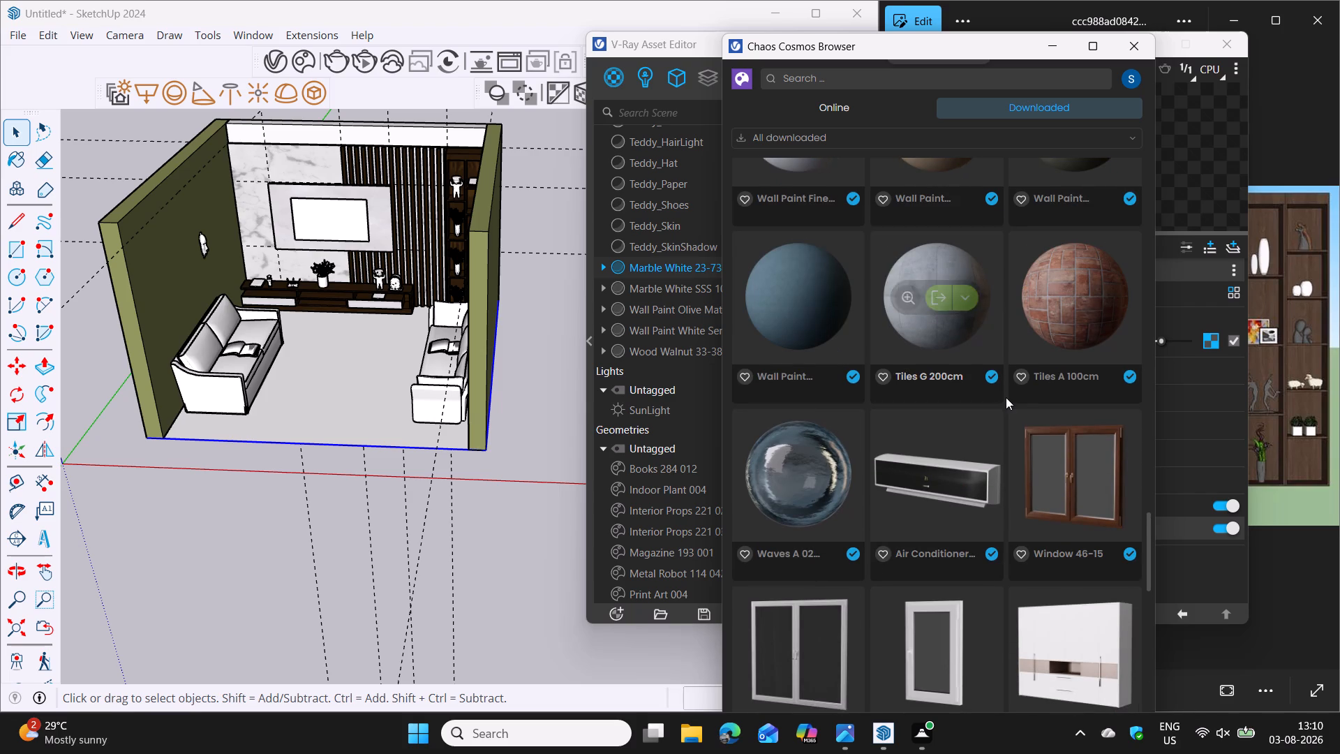
Find Tiles Grey 13 135cm among the downloaded Chaos Cosmos materials and import it into the scene.
{"action": "scroll", "coordinate": [1006, 399], "scroll_direction": "down", "scroll_amount": 13}
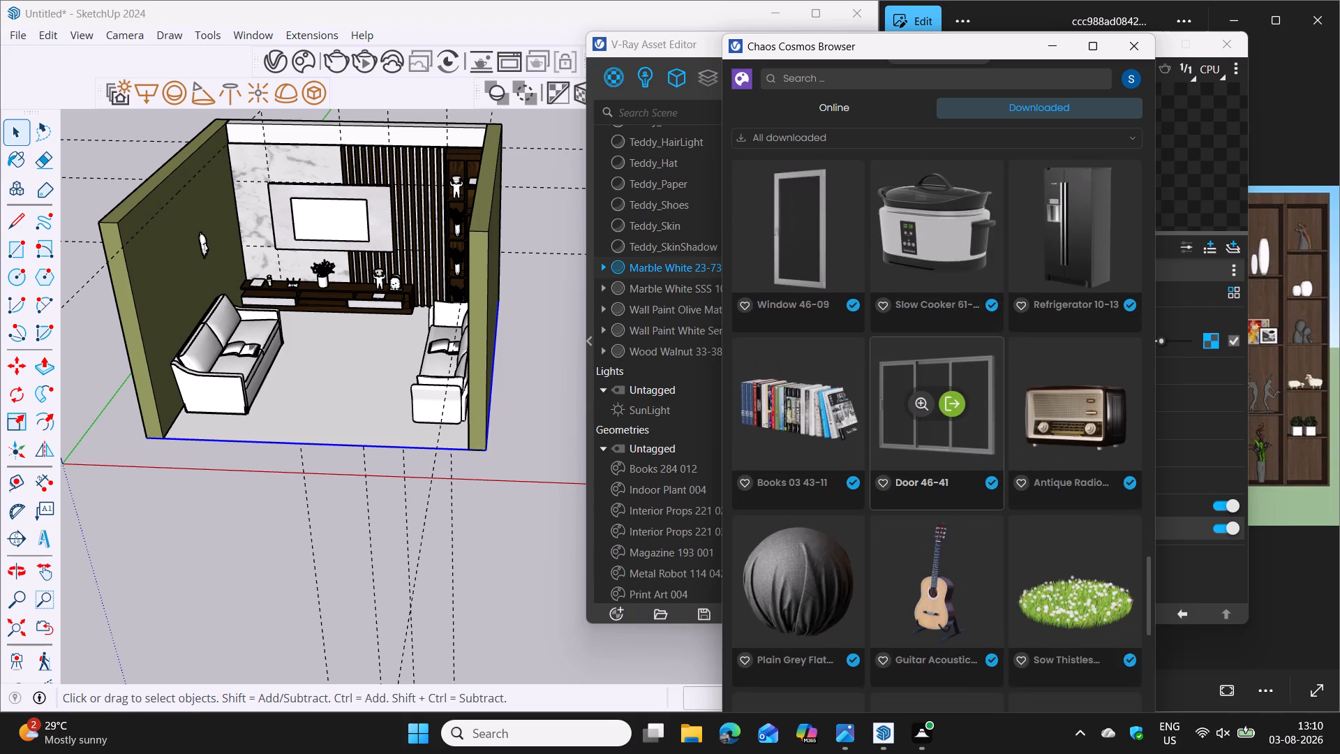
{"action": "scroll", "coordinate": [958, 434], "scroll_direction": "down", "scroll_amount": 9}
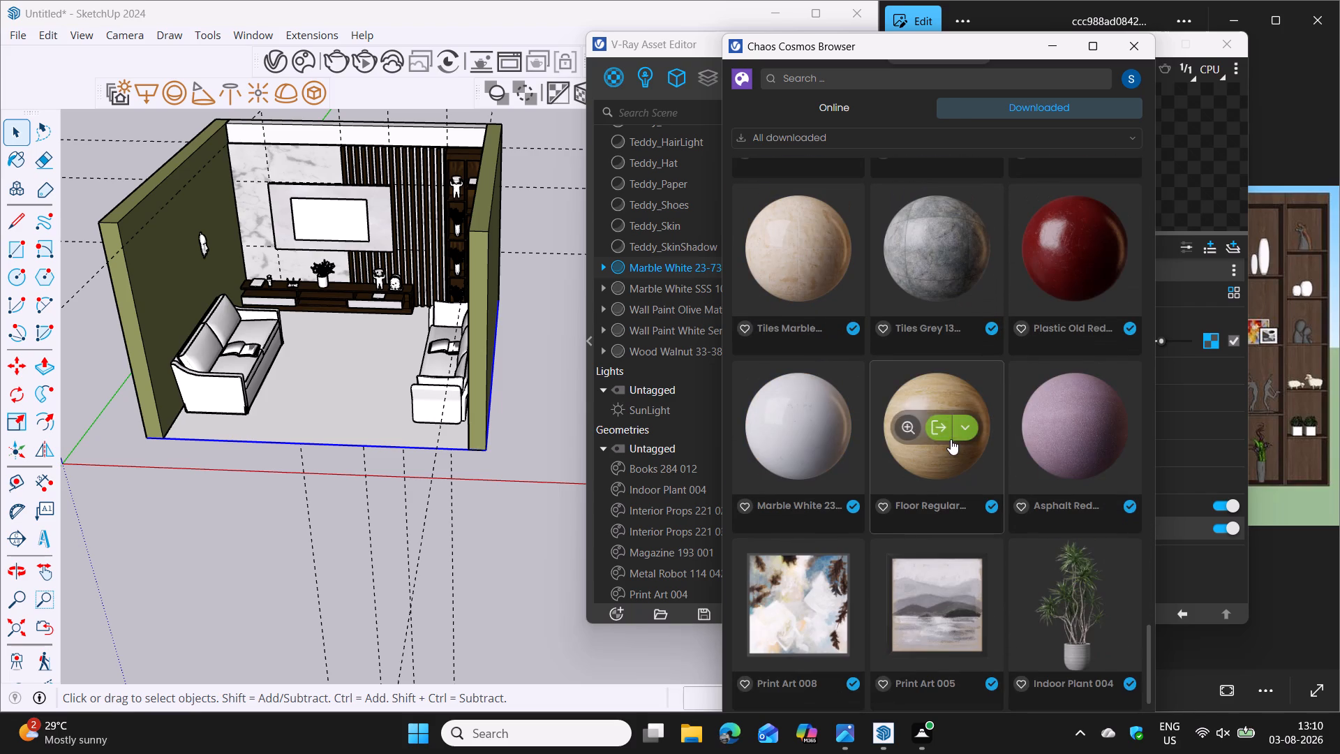
{"action": "scroll", "coordinate": [940, 379], "scroll_direction": "up", "scroll_amount": 2}
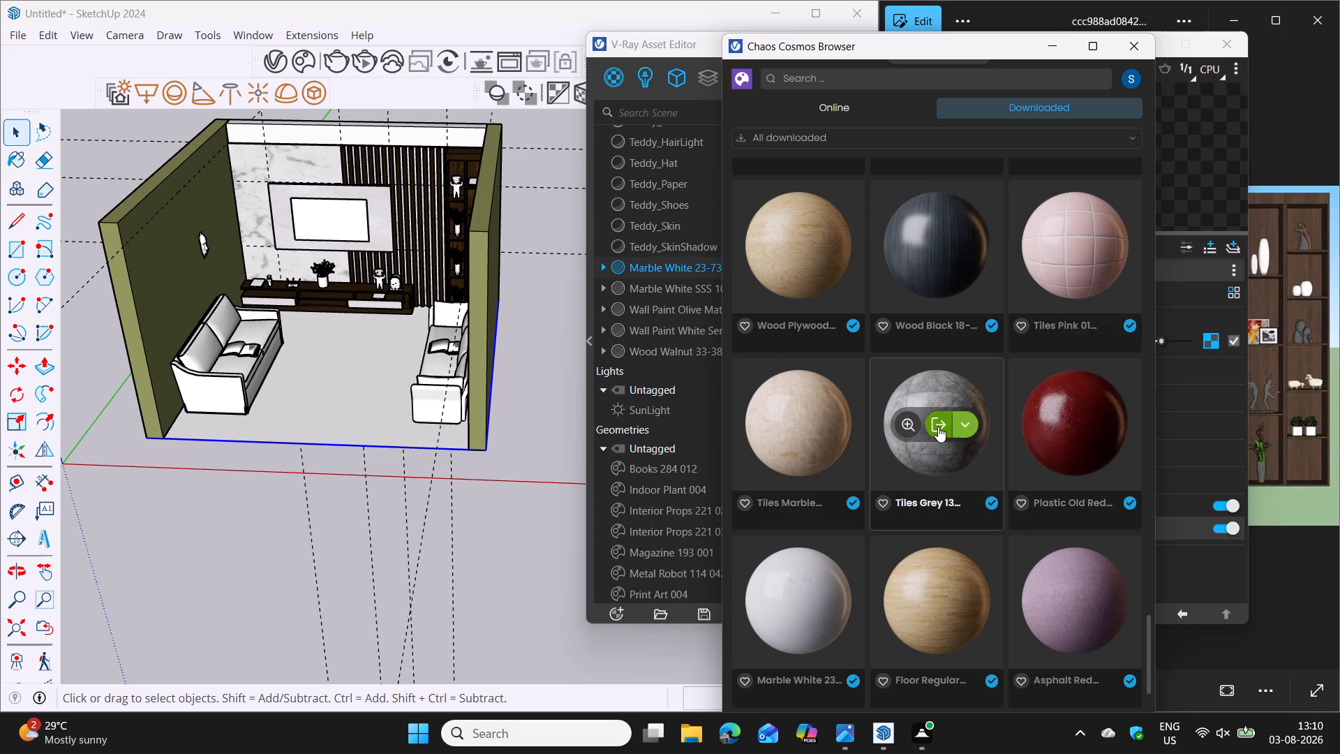
{"action": "left_click", "coordinate": [938, 425]}
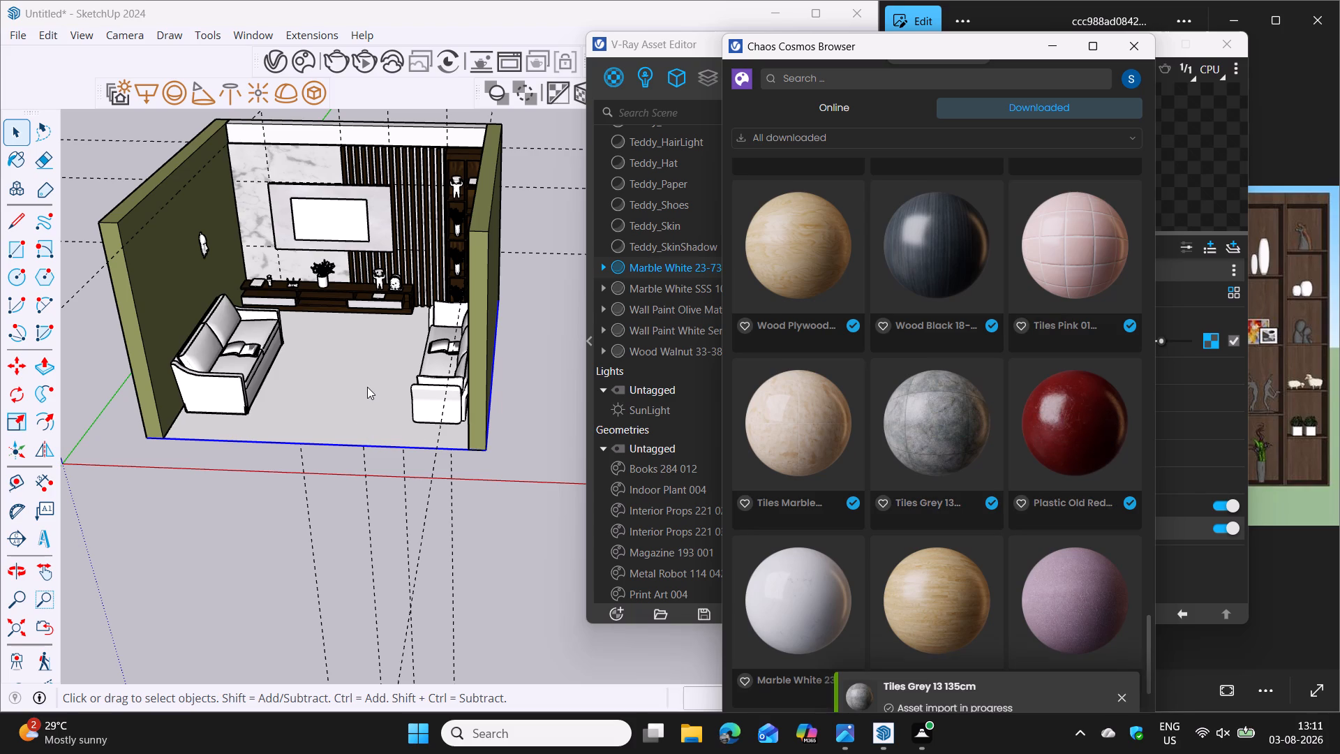
Apply the Tiles Grey 13 135cm material to the selected floor through the V-Ray Asset Editor.
{"action": "left_click", "coordinate": [693, 42]}
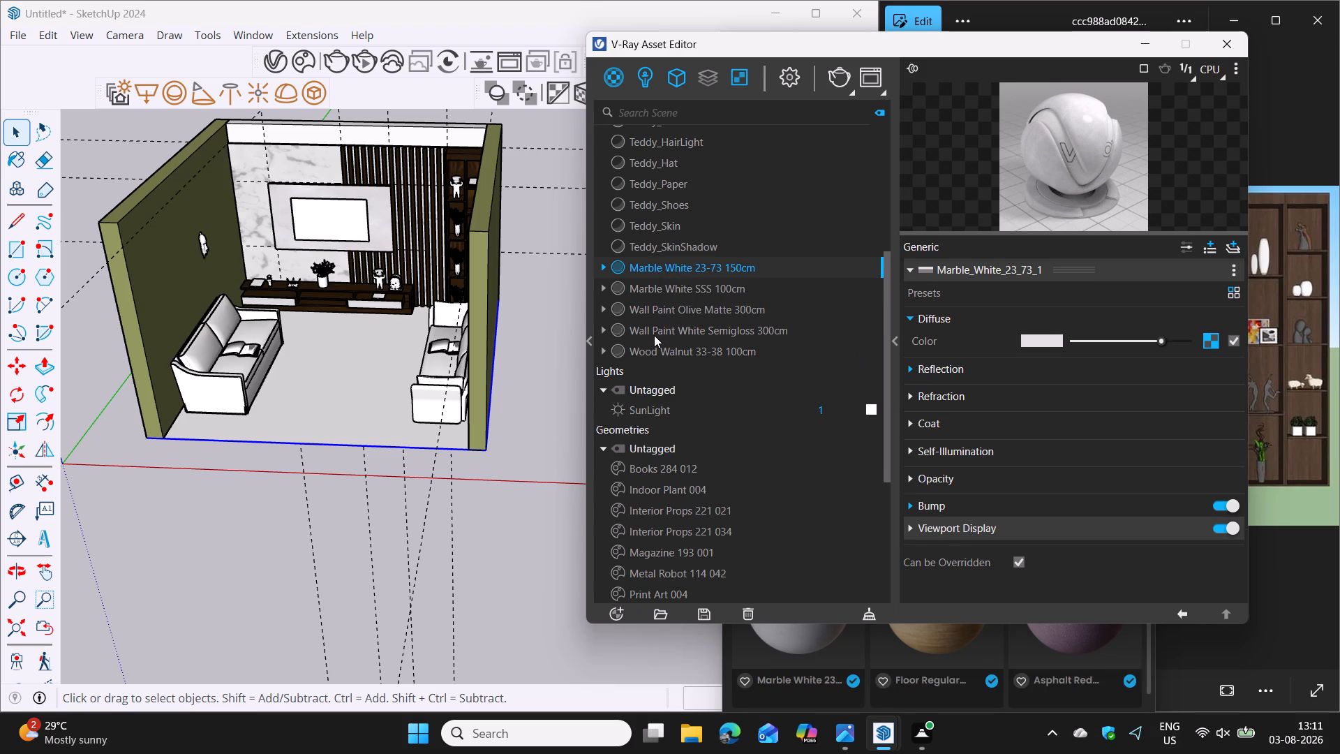
{"action": "left_click", "coordinate": [675, 290]}
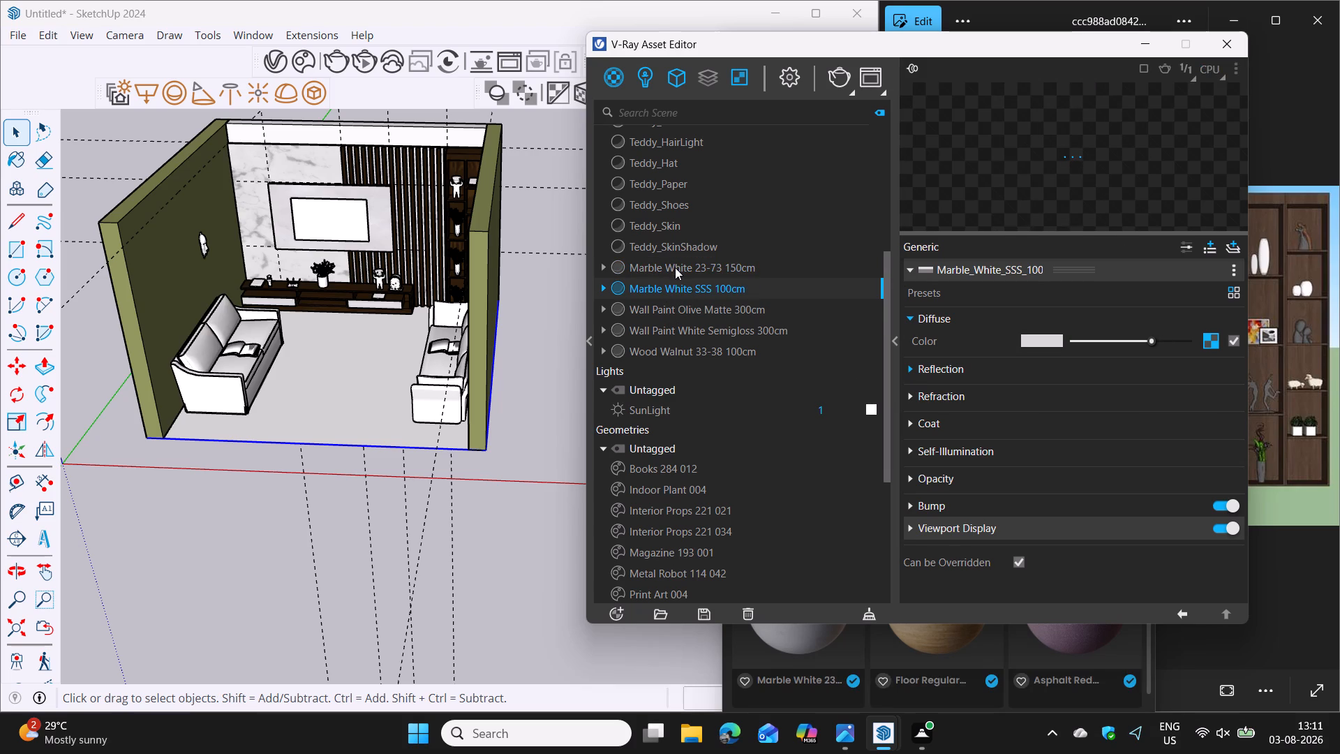
{"action": "left_click", "coordinate": [675, 267]}
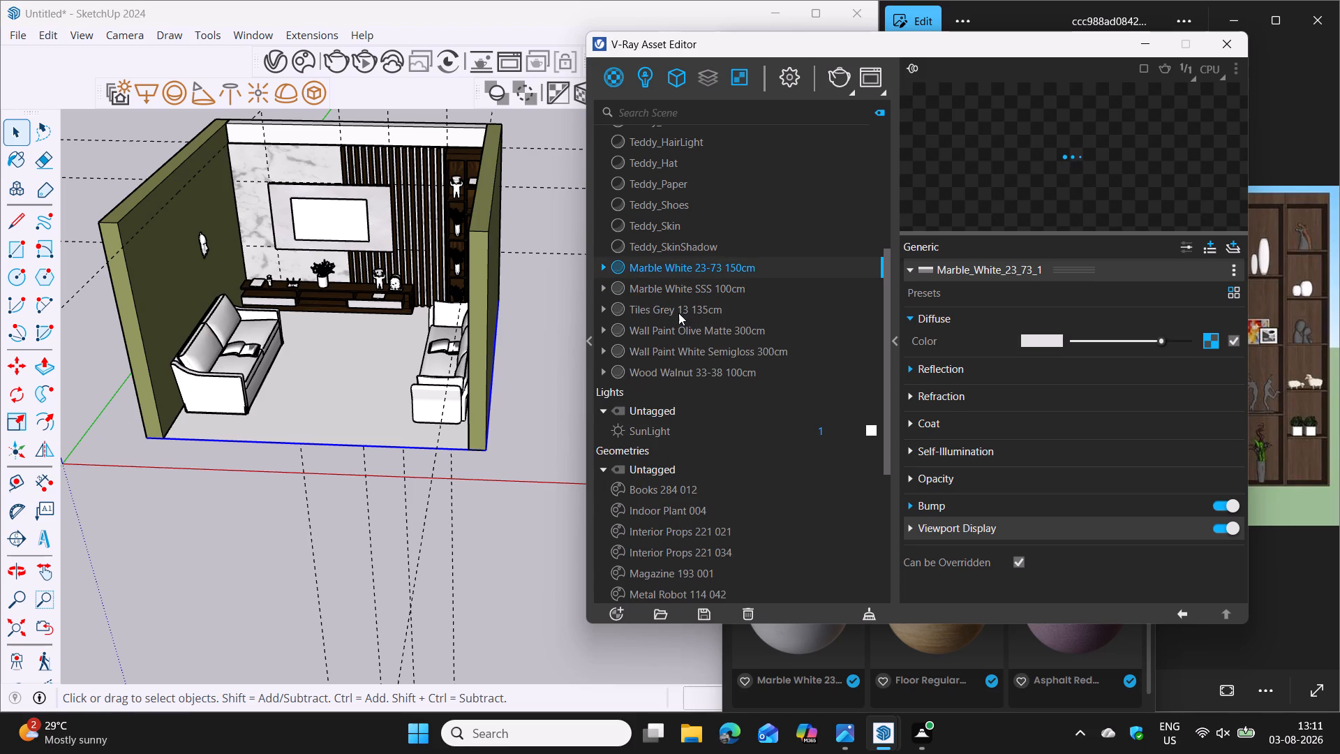
{"action": "left_click", "coordinate": [665, 311]}
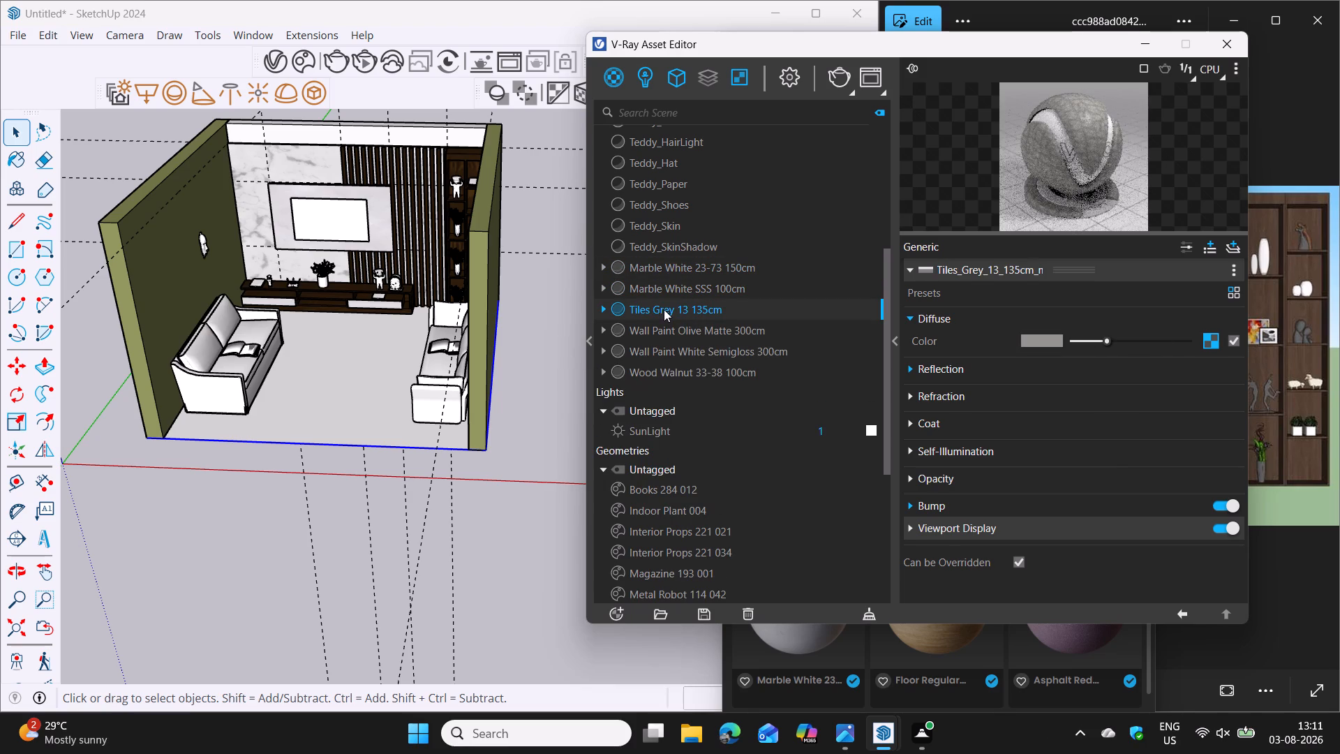
{"action": "right_click", "coordinate": [664, 309]}
{"action": "left_click", "coordinate": [706, 350]}
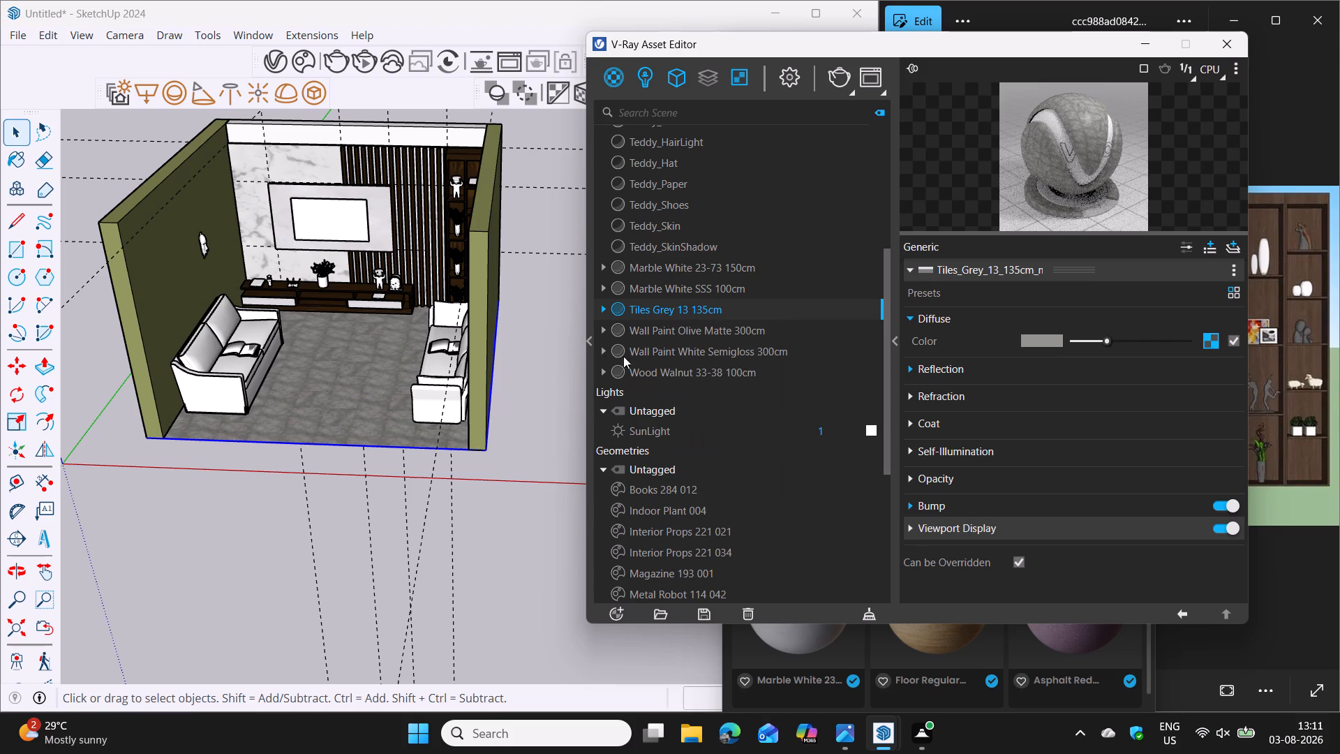
Move the V-Ray Asset Editor off the model and examine the downloaded Chaos Cosmos assets for further finishes.
{"action": "left_click_drag", "start_coordinate": [690, 46], "coordinate": [796, 127]}
{"action": "left_click", "coordinate": [618, 98]}
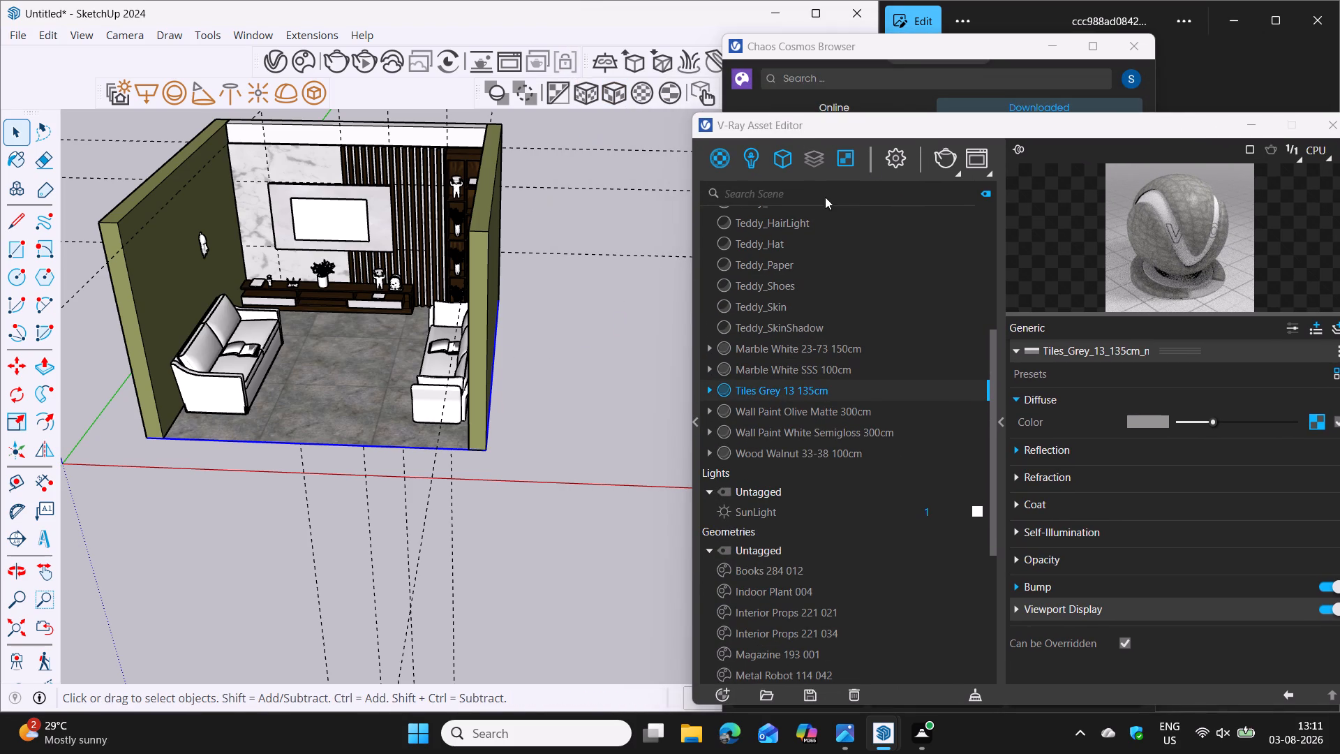
{"action": "left_click_drag", "start_coordinate": [911, 130], "coordinate": [821, 179]}
{"action": "left_click", "coordinate": [924, 48]}
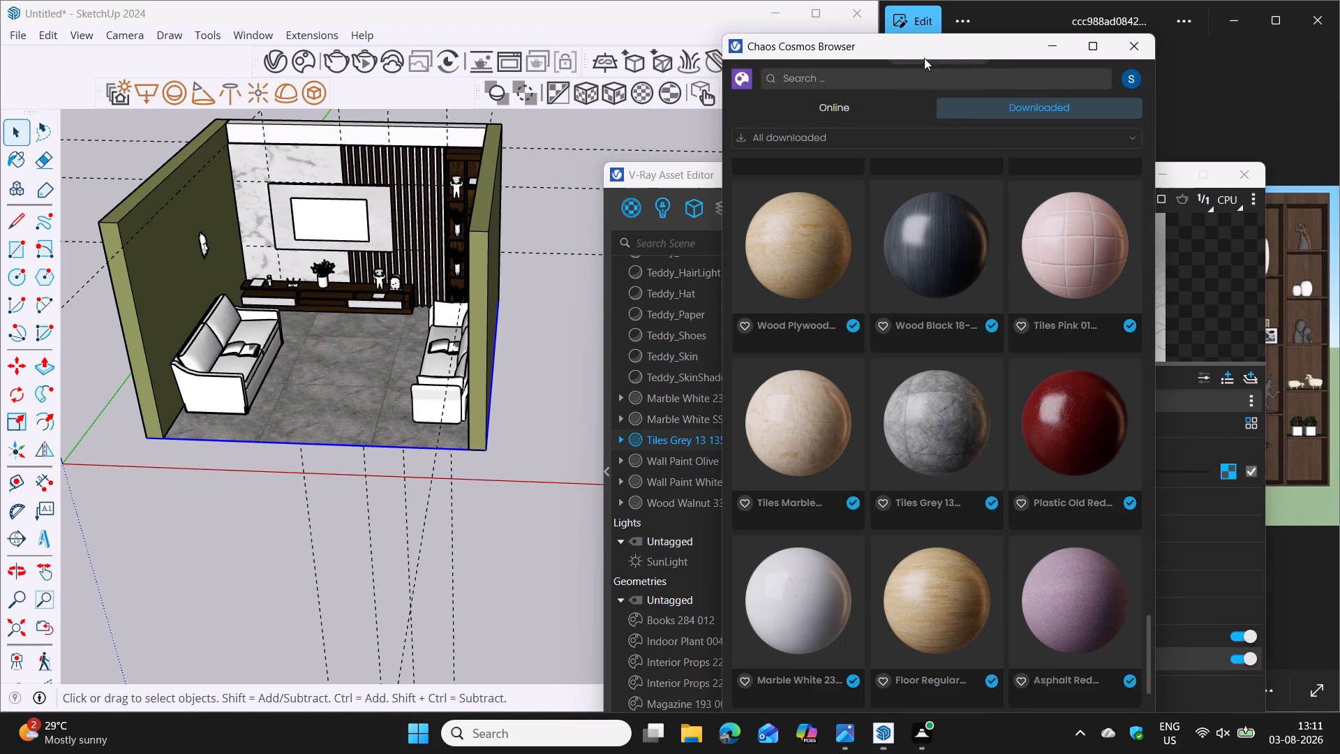
{"action": "scroll", "coordinate": [977, 385], "scroll_direction": "up", "scroll_amount": 5}
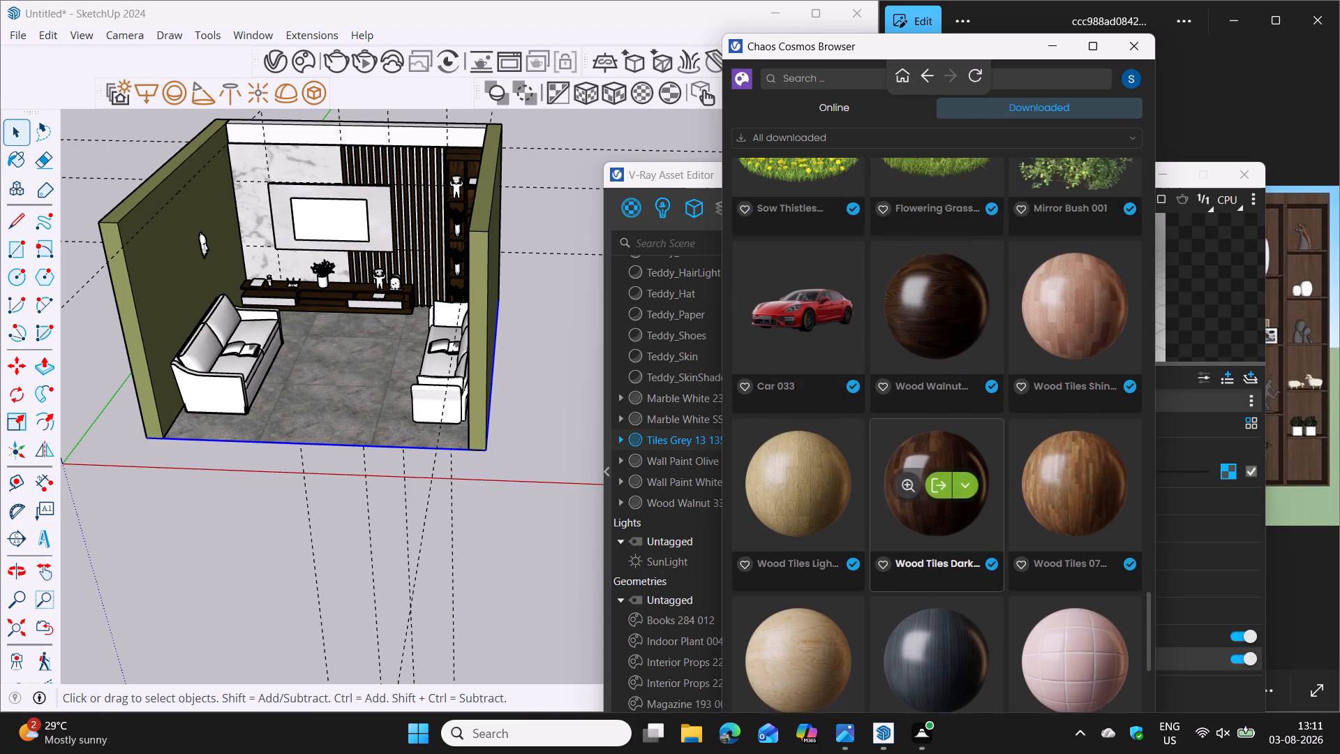
{"action": "scroll", "coordinate": [977, 385], "scroll_direction": "up", "scroll_amount": 14}
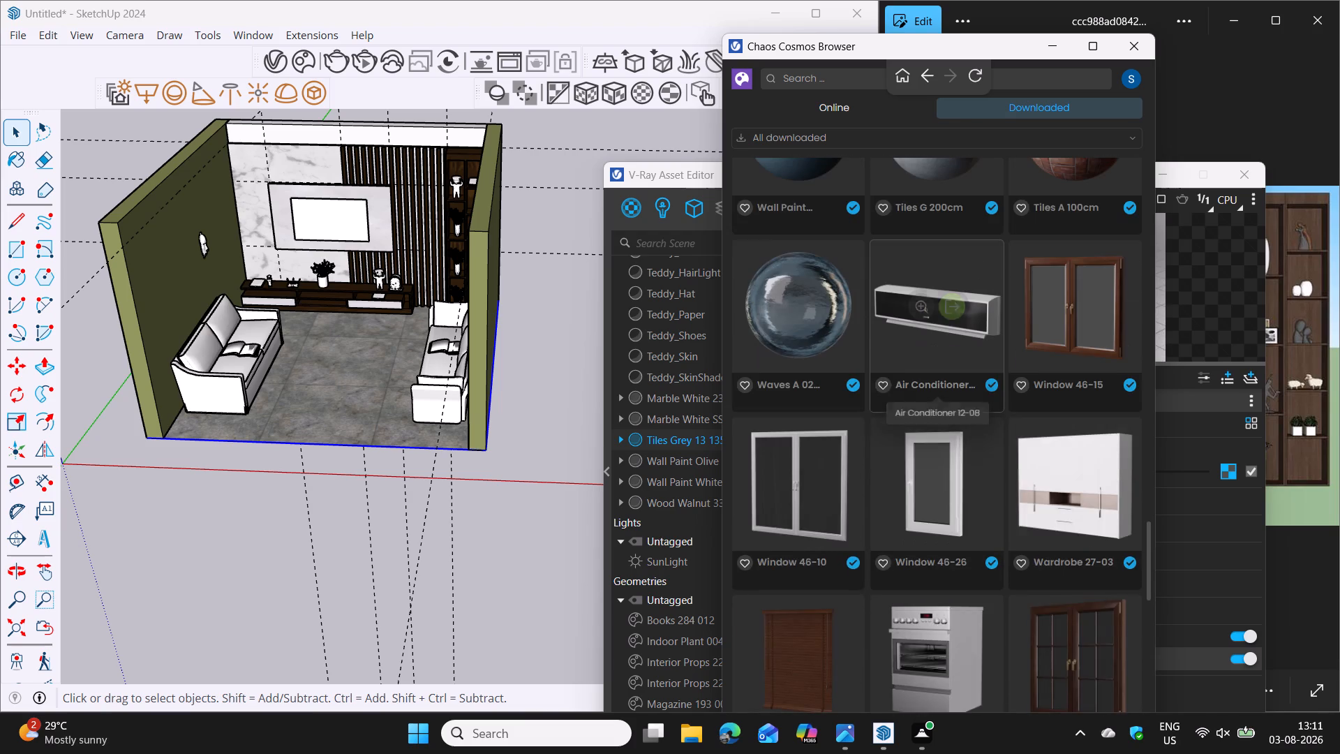
{"action": "scroll", "coordinate": [977, 385], "scroll_direction": "up", "scroll_amount": 5}
{"action": "scroll", "coordinate": [977, 385], "scroll_direction": "down", "scroll_amount": 2}
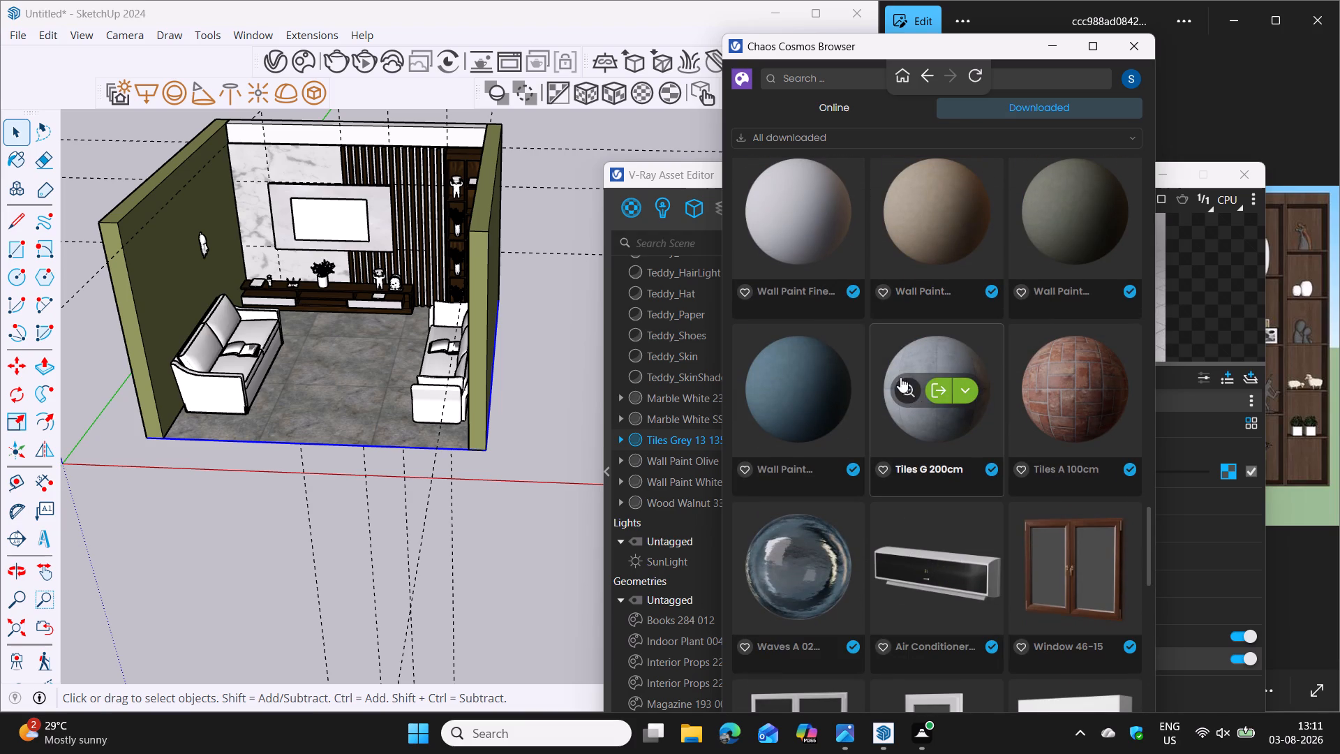
Close the Chaos Cosmos Browser and the V-Ray Asset Editor to uncover the reference image.
{"action": "left_click", "coordinate": [1134, 47]}
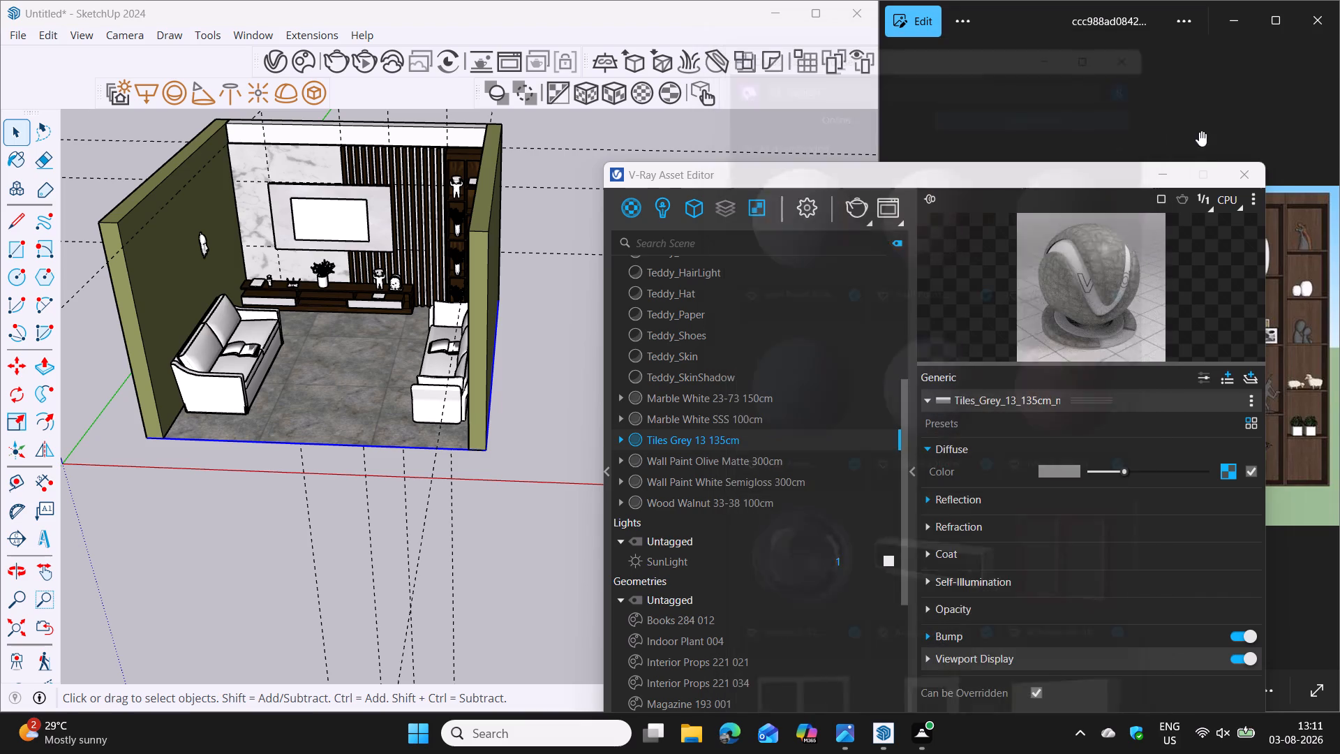
{"action": "left_click", "coordinate": [1246, 175]}
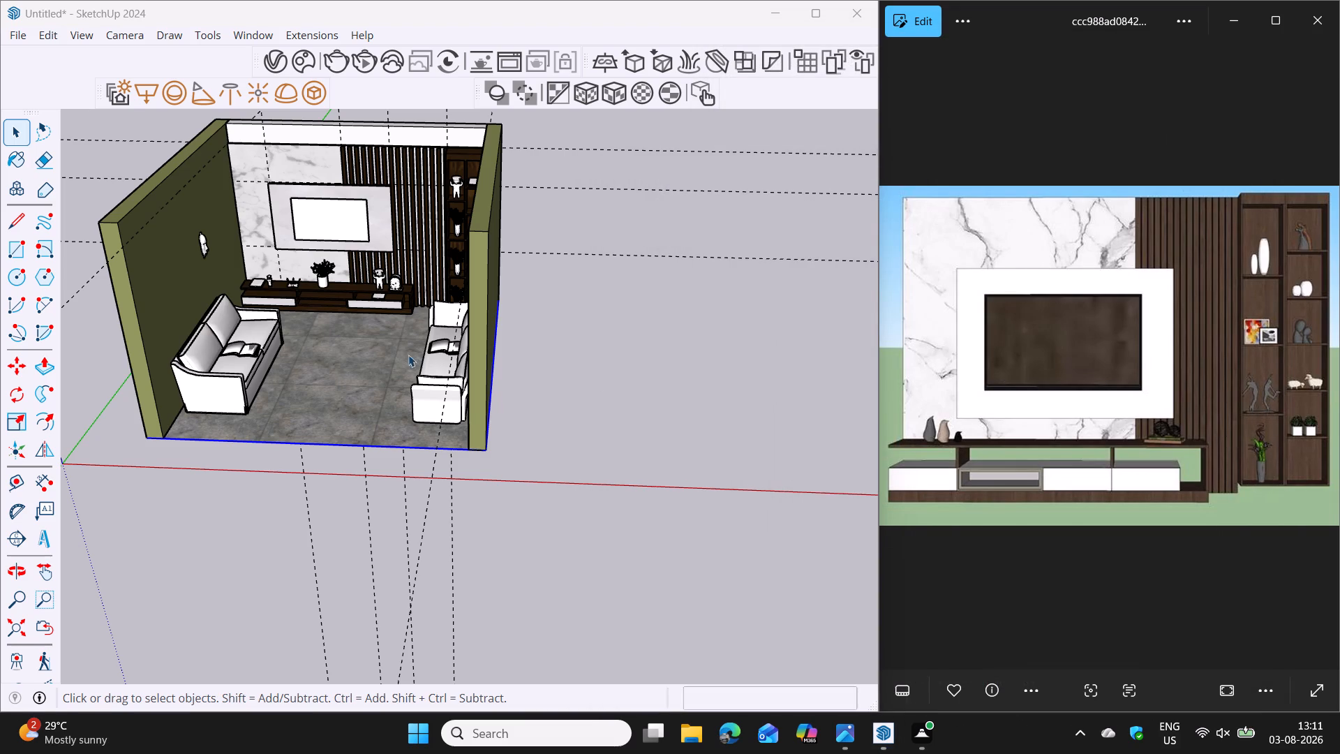
Select the white band above the TV wall, examine it against the reference image, and clear the selection.
{"action": "left_click", "coordinate": [364, 135]}
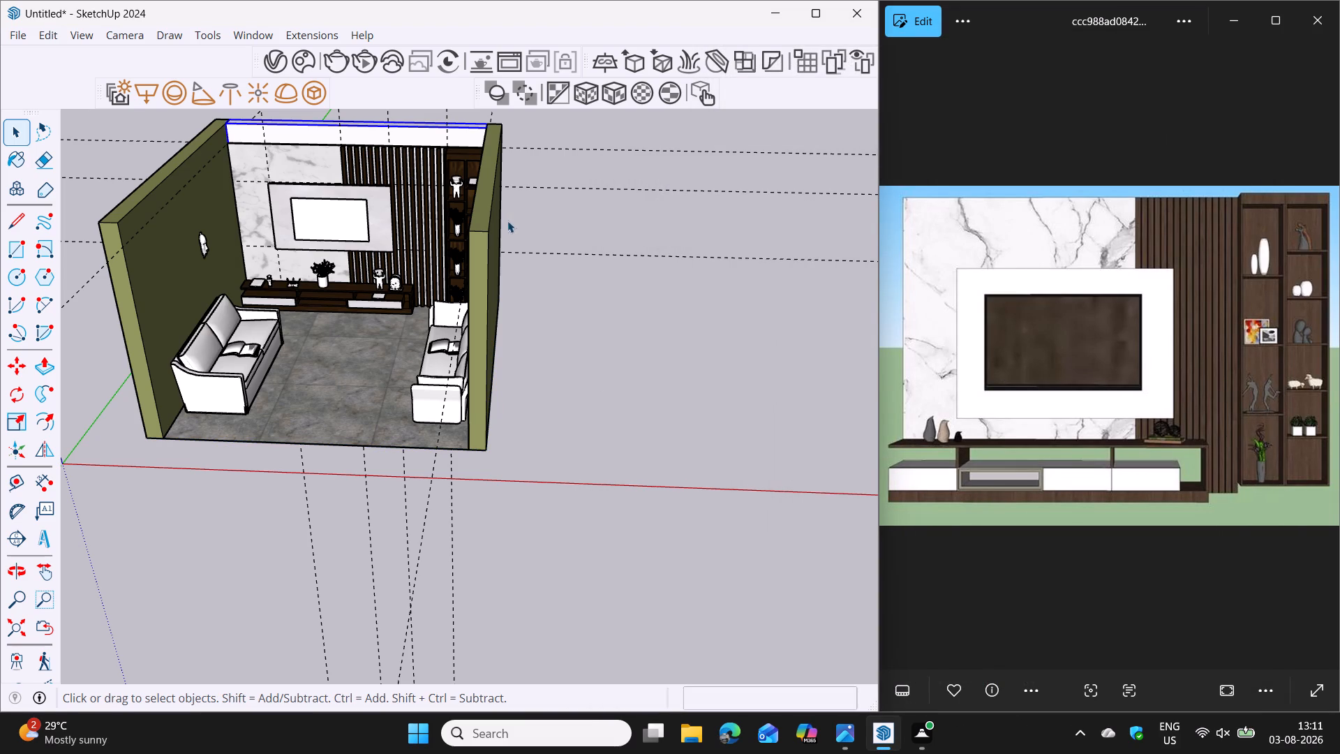
{"action": "middle_click_drag", "start_coordinate": [558, 249], "coordinate": [626, 325], "text": "shift"}
{"action": "middle_click_drag", "start_coordinate": [626, 332], "coordinate": [722, 238]}
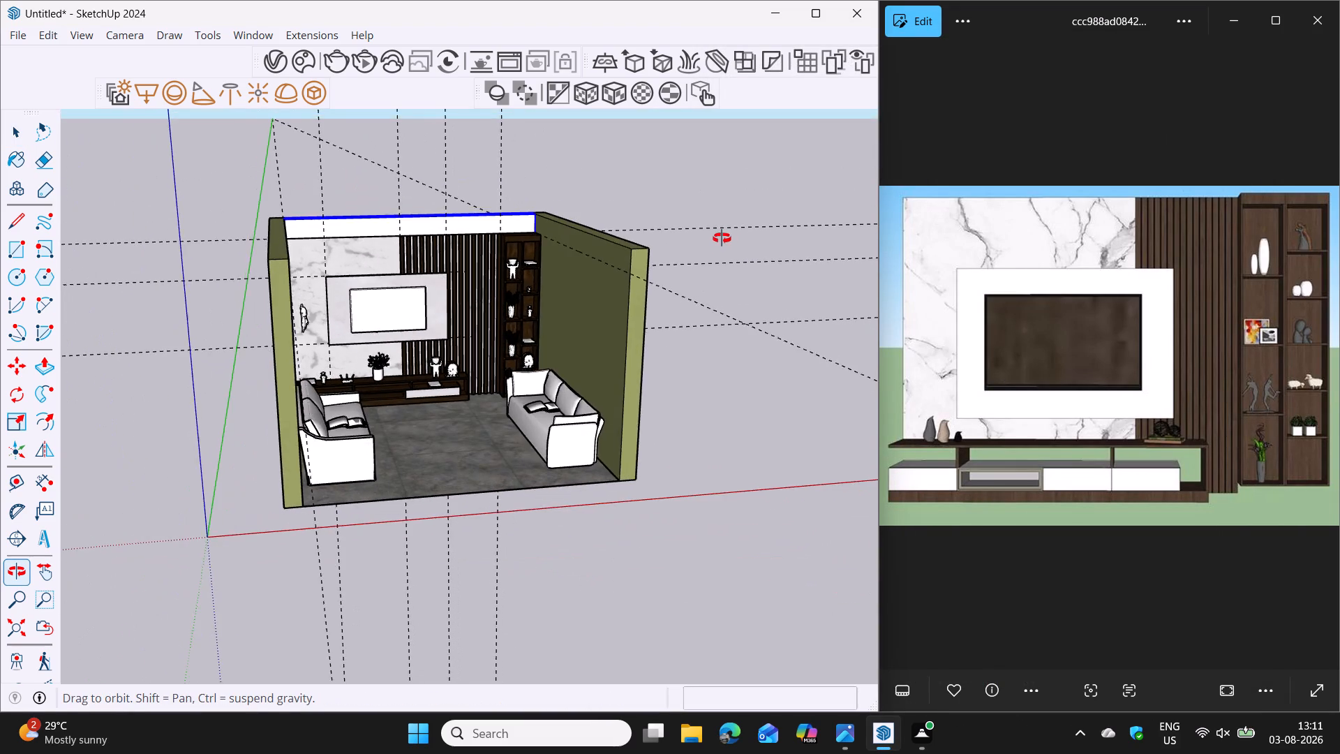
{"action": "middle_click_drag", "start_coordinate": [722, 238], "coordinate": [636, 247]}
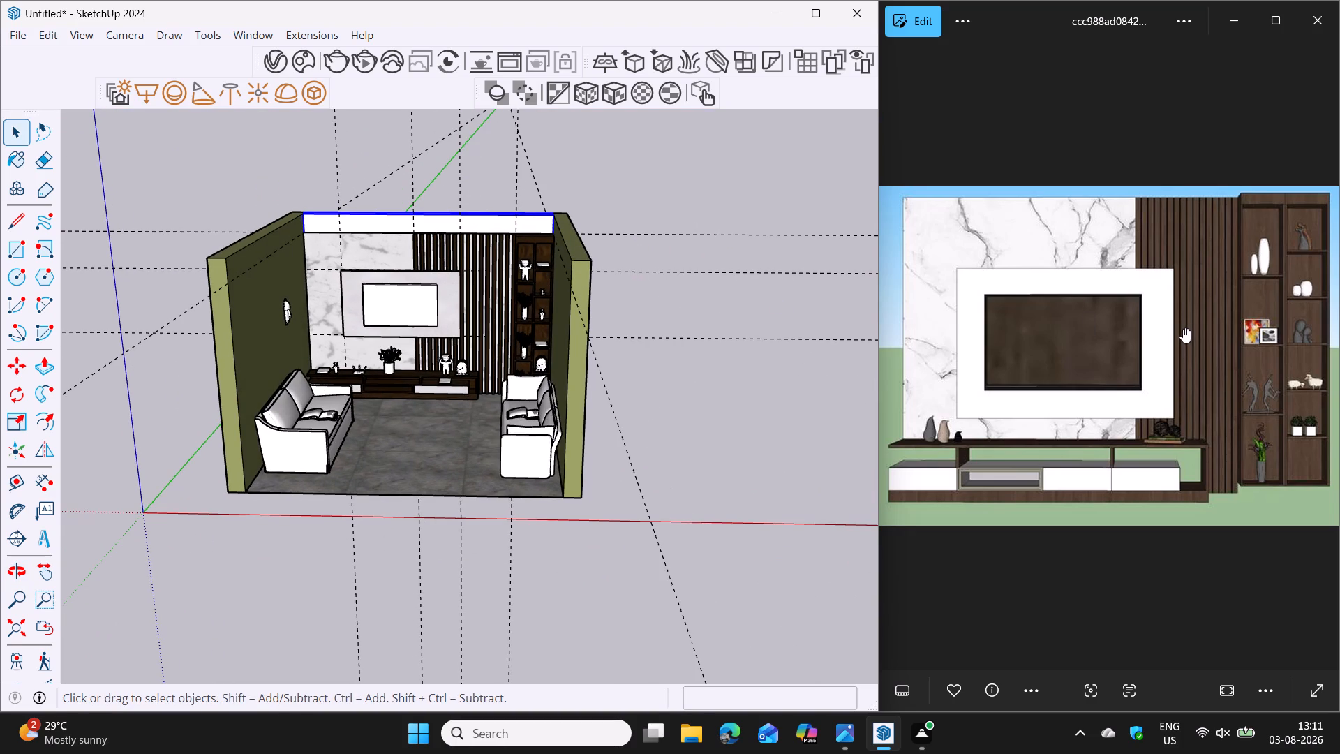
{"action": "middle_click_drag", "start_coordinate": [549, 367], "coordinate": [630, 373], "text": "shift"}
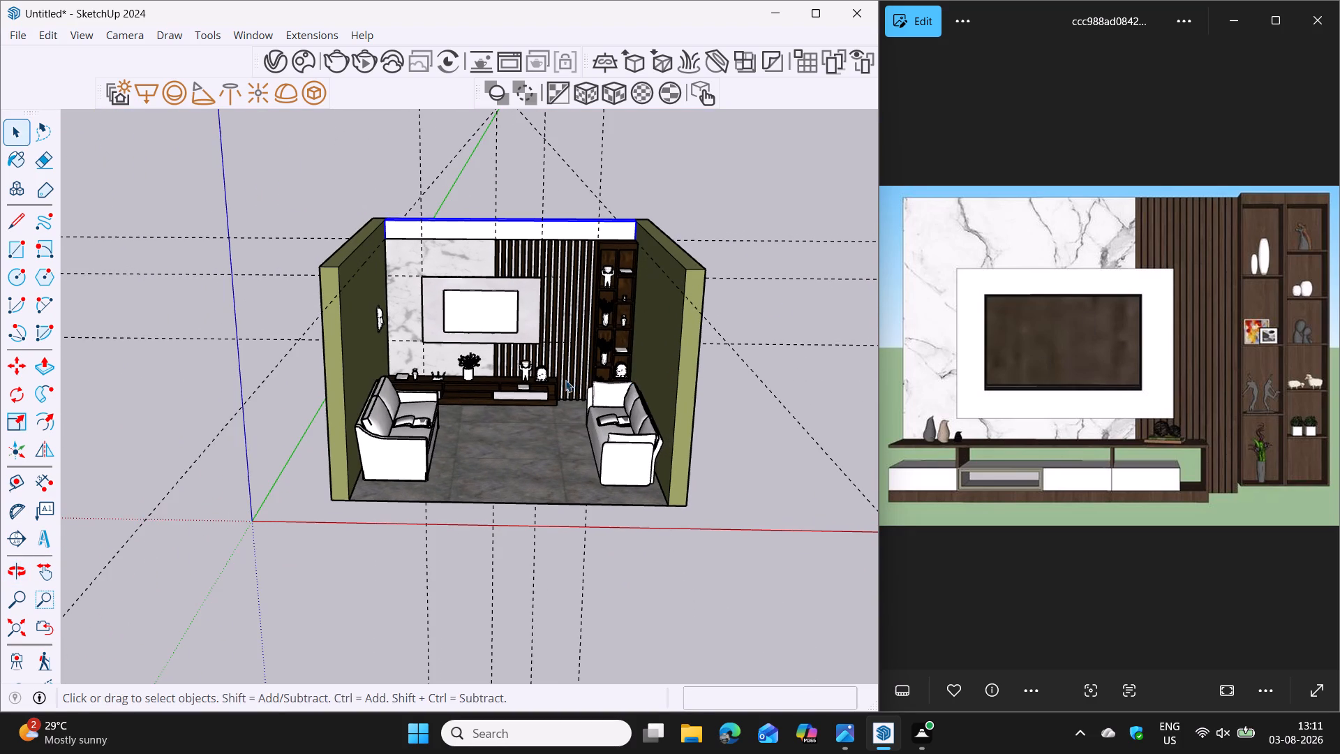
{"action": "middle_click_drag", "start_coordinate": [560, 380], "coordinate": [535, 375]}
{"action": "scroll", "coordinate": [468, 350], "scroll_direction": "up", "scroll_amount": 3}
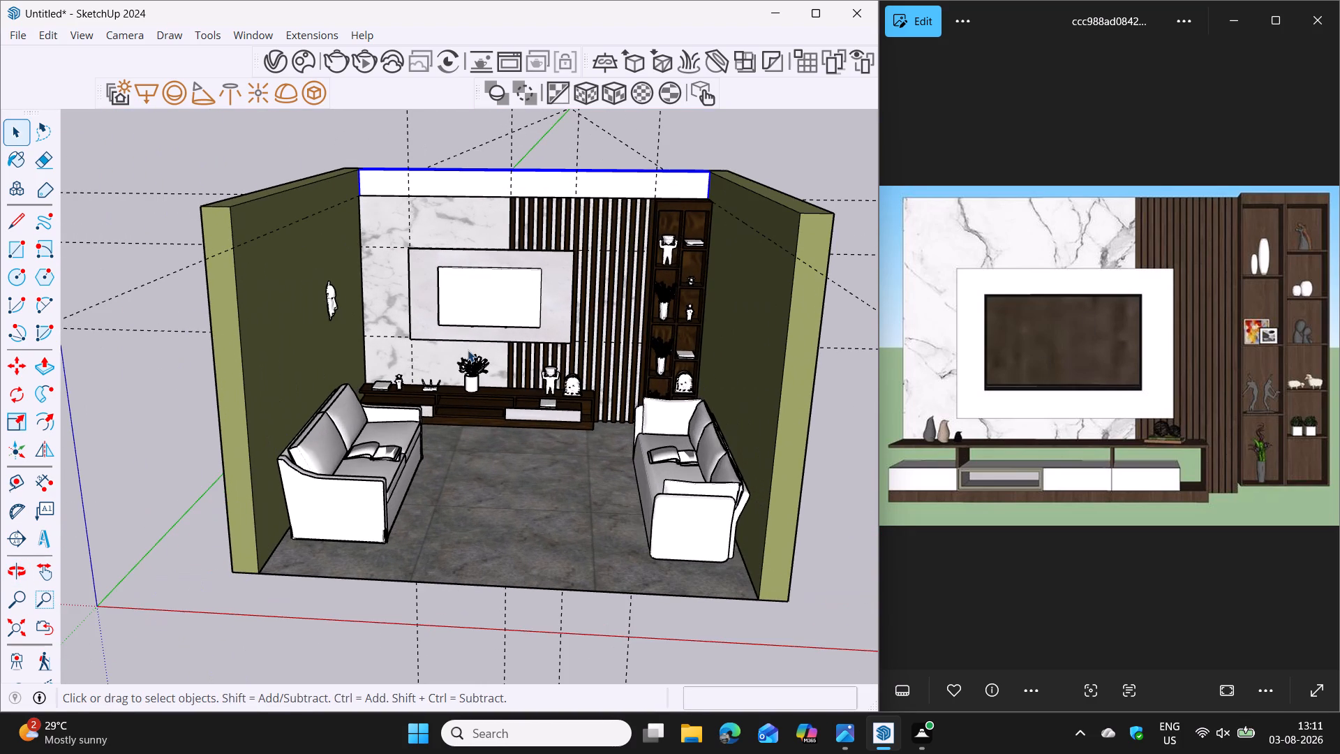
{"action": "left_click", "coordinate": [853, 411]}
Examine the TV wall, shelving, sofas, side walls and tiled floor from several angles against the reference image.
{"action": "scroll", "coordinate": [655, 363], "scroll_direction": "down", "scroll_amount": 3}
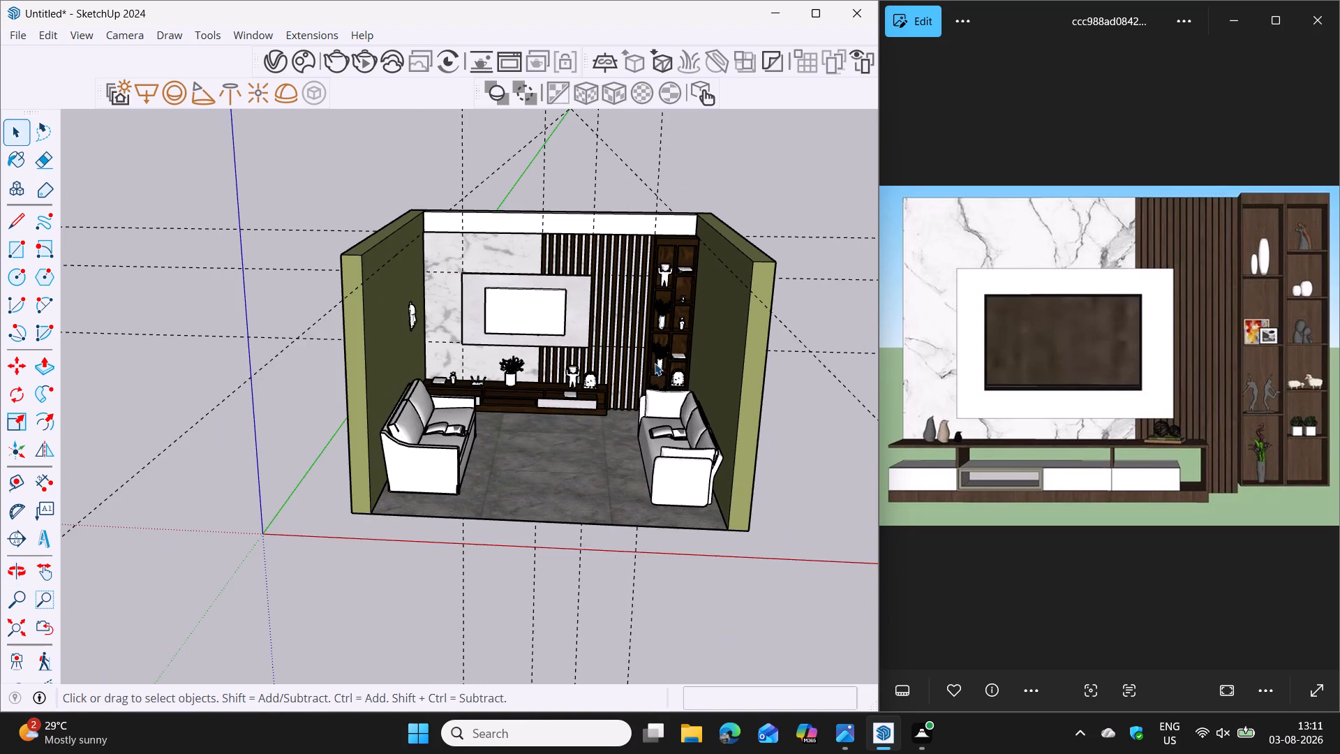
{"action": "middle_click_drag", "start_coordinate": [655, 363], "coordinate": [603, 333], "text": "shift"}
{"action": "middle_click_drag", "start_coordinate": [592, 348], "coordinate": [598, 370]}
{"action": "scroll", "coordinate": [606, 300], "scroll_direction": "up", "scroll_amount": 5}
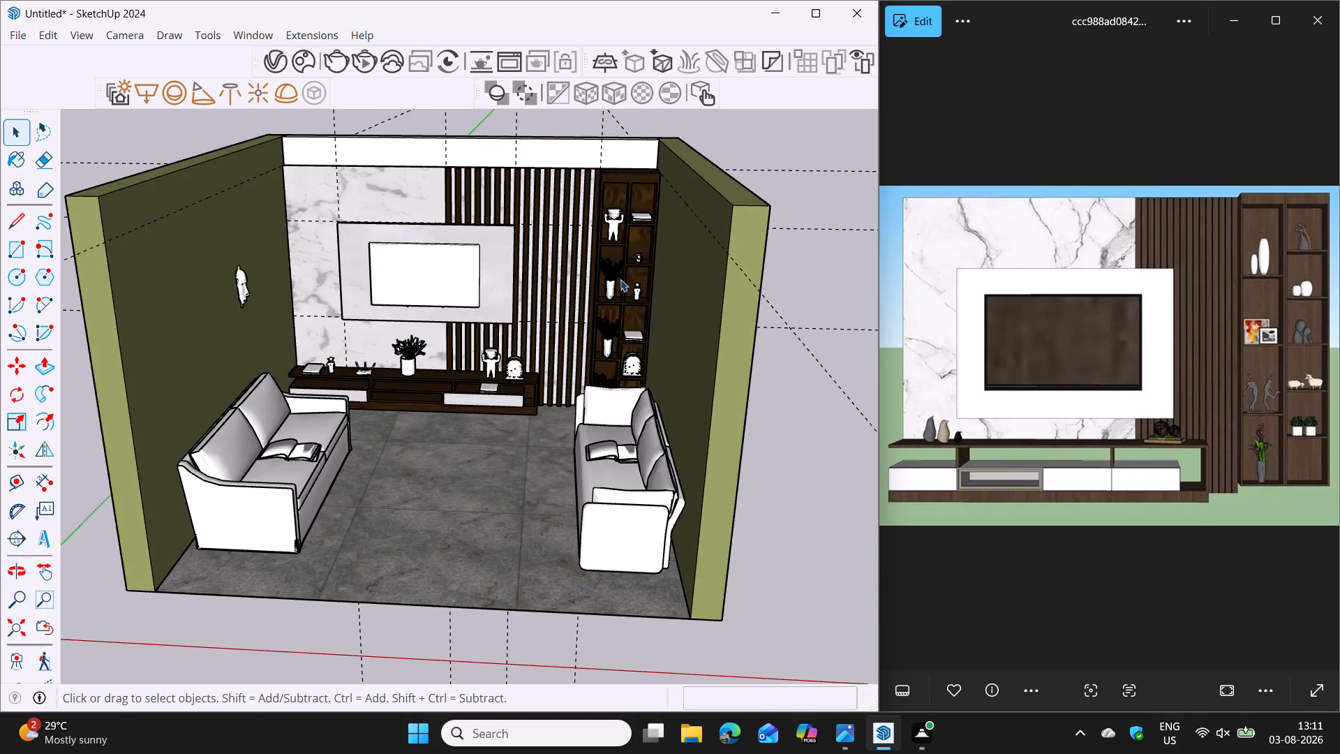
{"action": "middle_click_drag", "start_coordinate": [624, 249], "coordinate": [620, 333], "text": "shift"}
{"action": "middle_click_drag", "start_coordinate": [502, 358], "coordinate": [508, 322]}
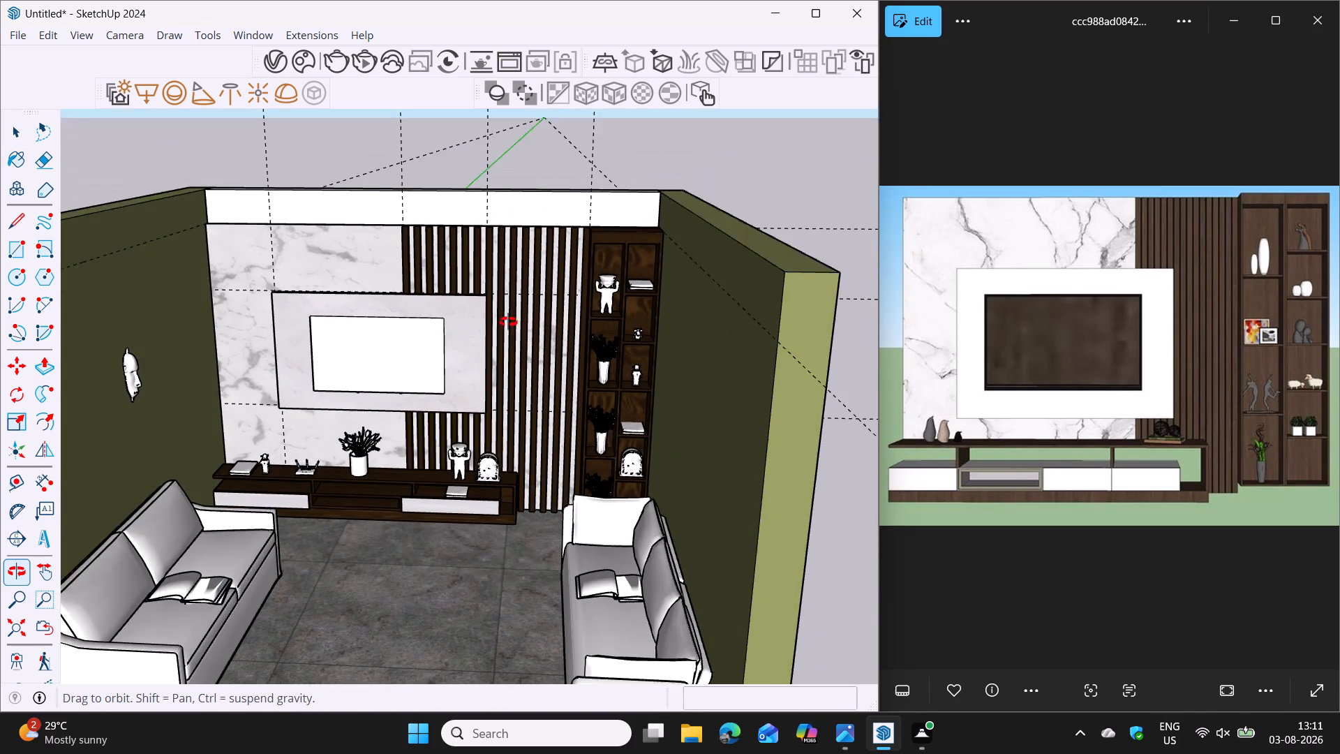
{"action": "middle_click_drag", "start_coordinate": [508, 322], "coordinate": [512, 309]}
{"action": "scroll", "coordinate": [443, 362], "scroll_direction": "up", "scroll_amount": 2}
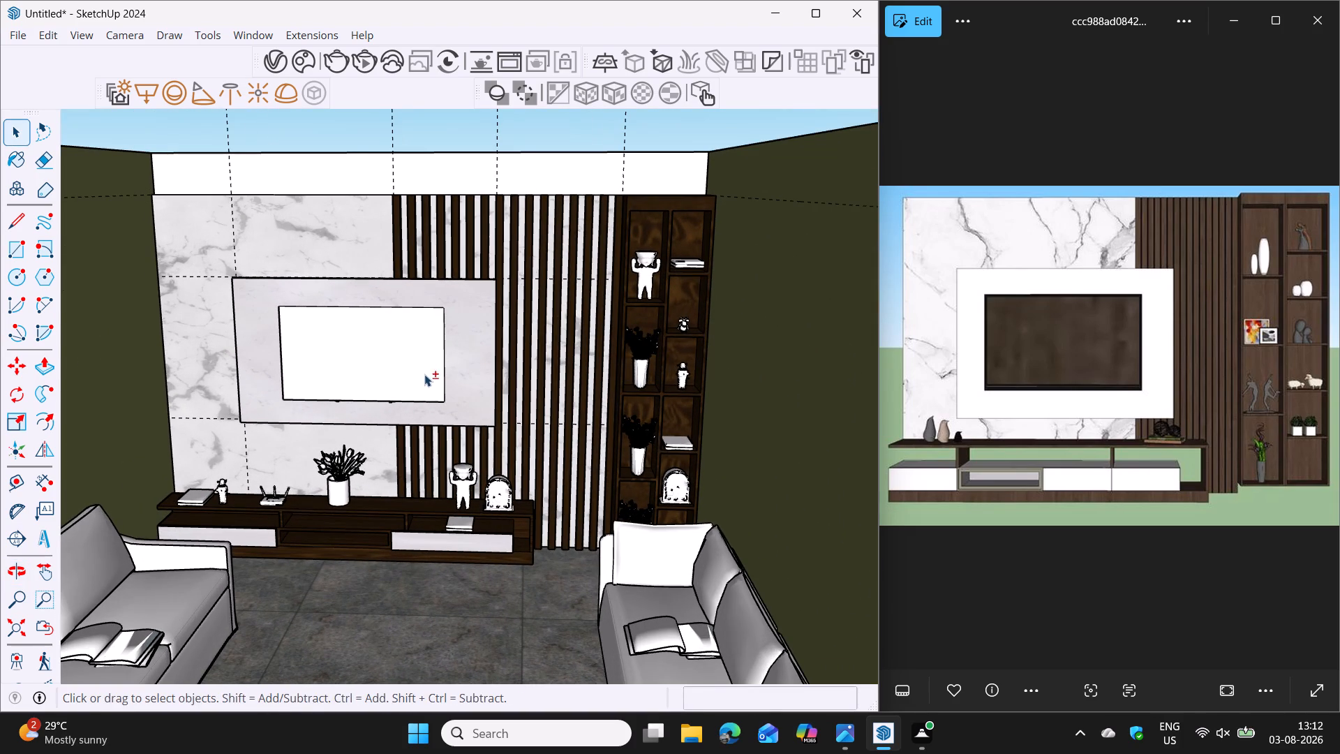
{"action": "middle_click_drag", "start_coordinate": [426, 374], "coordinate": [567, 372], "text": "shift"}
{"action": "scroll", "coordinate": [634, 370], "scroll_direction": "down", "scroll_amount": 5}
{"action": "middle_click_drag", "start_coordinate": [743, 353], "coordinate": [690, 331], "text": "shift"}
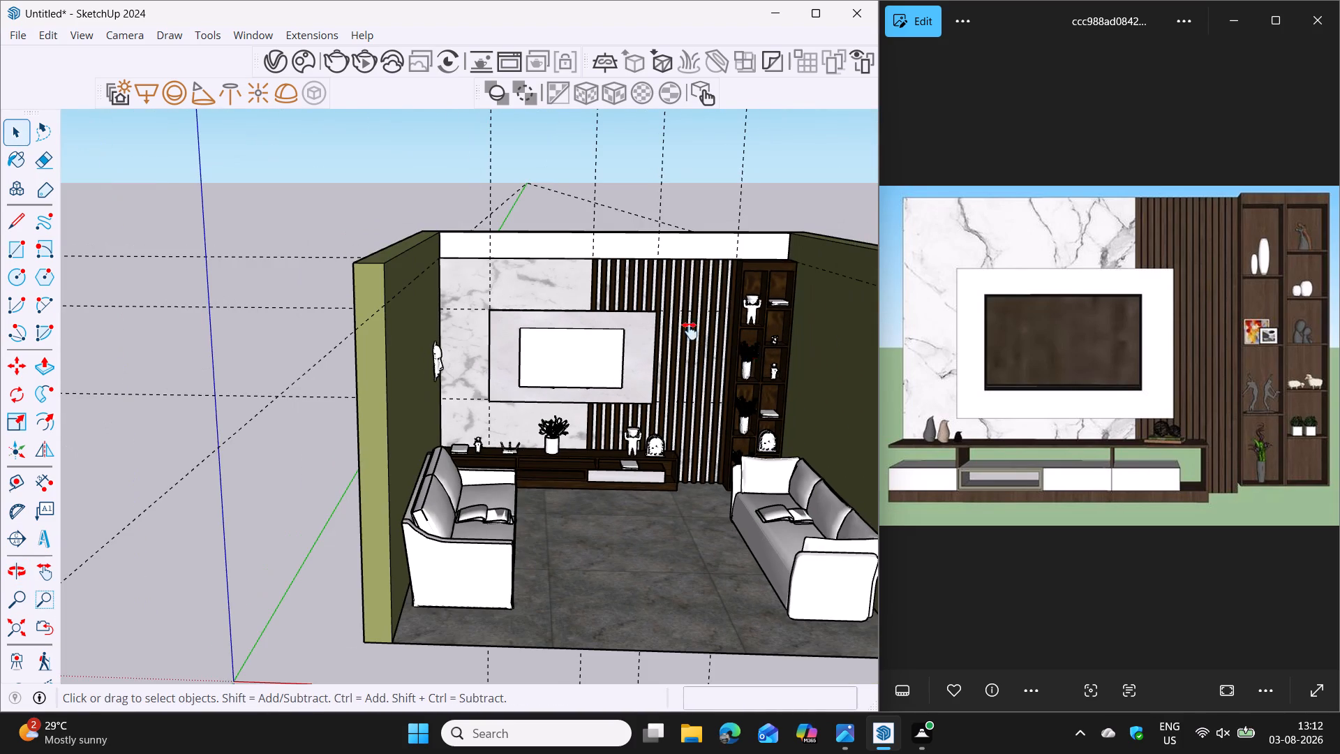
{"action": "middle_click_drag", "start_coordinate": [690, 331], "coordinate": [643, 302], "text": "shift"}
{"action": "middle_click_drag", "start_coordinate": [654, 307], "coordinate": [763, 337]}
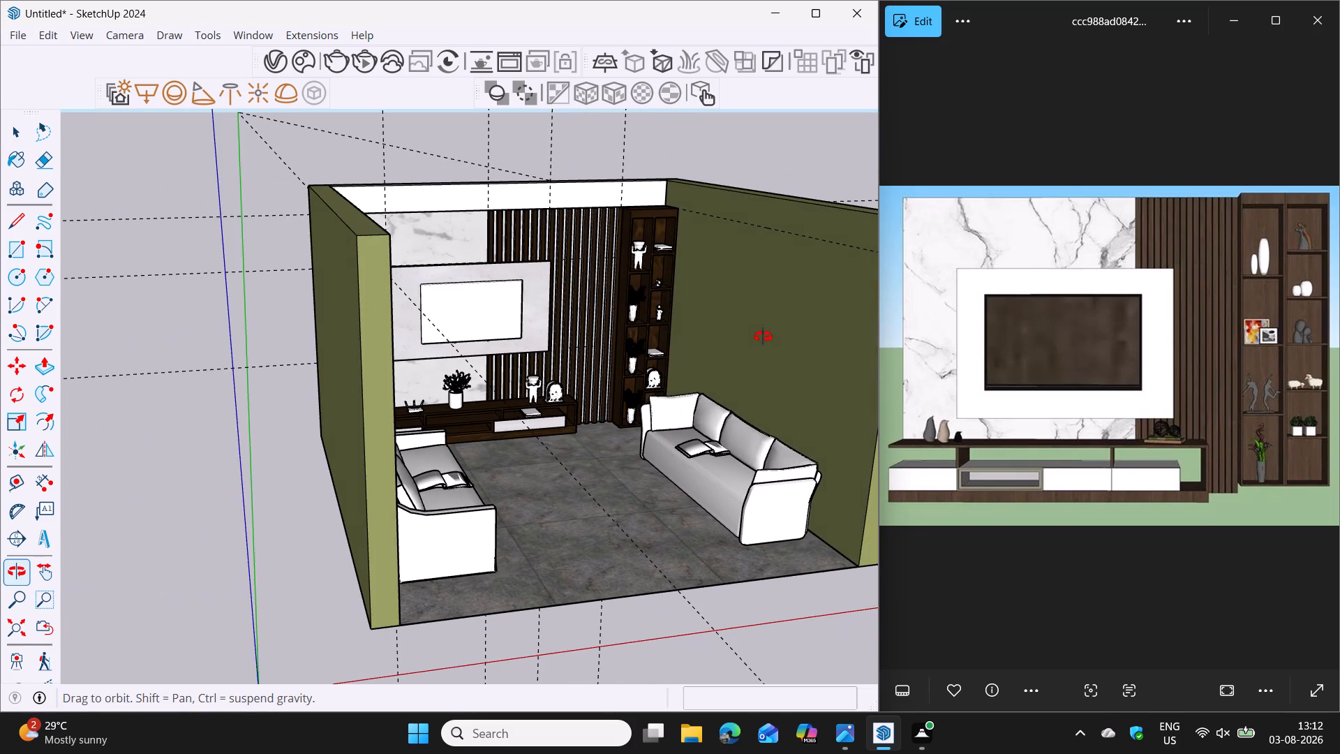
{"action": "middle_click_drag", "start_coordinate": [763, 337], "coordinate": [663, 349]}
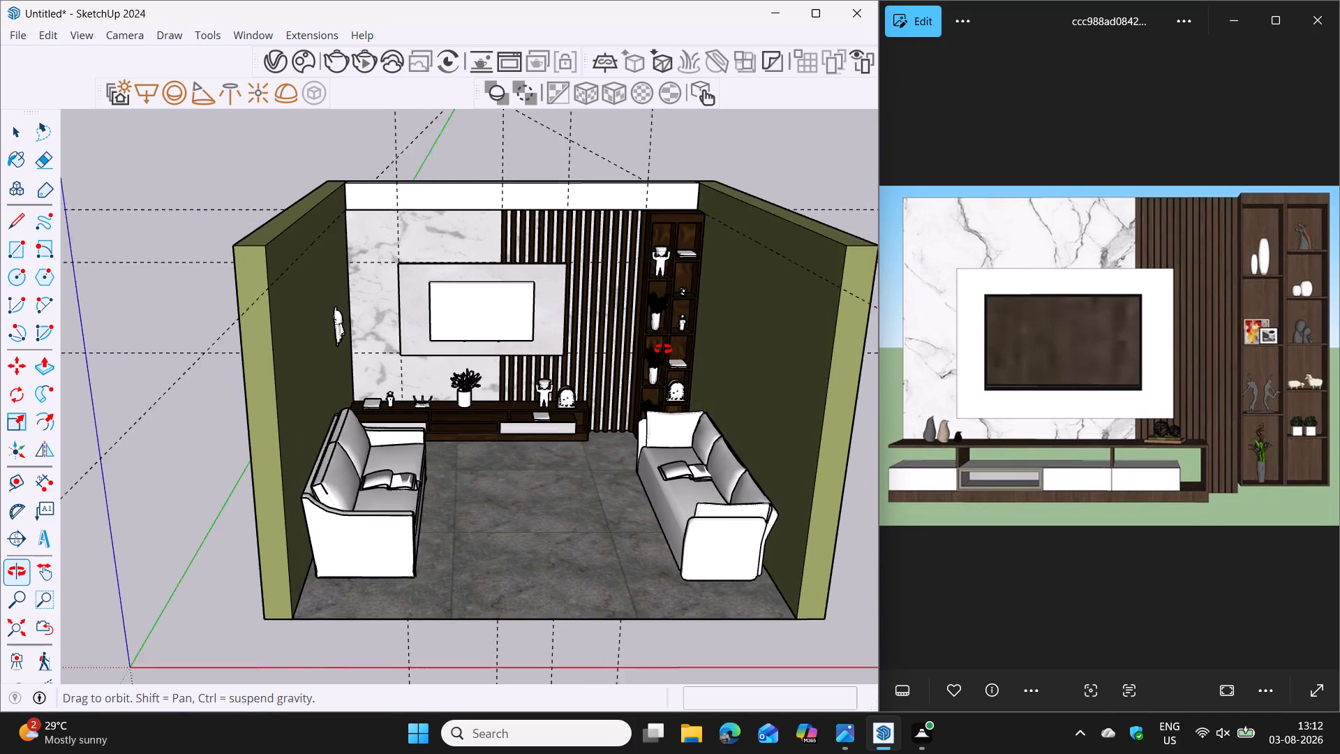
{"action": "middle_click_drag", "start_coordinate": [663, 349], "coordinate": [546, 364]}
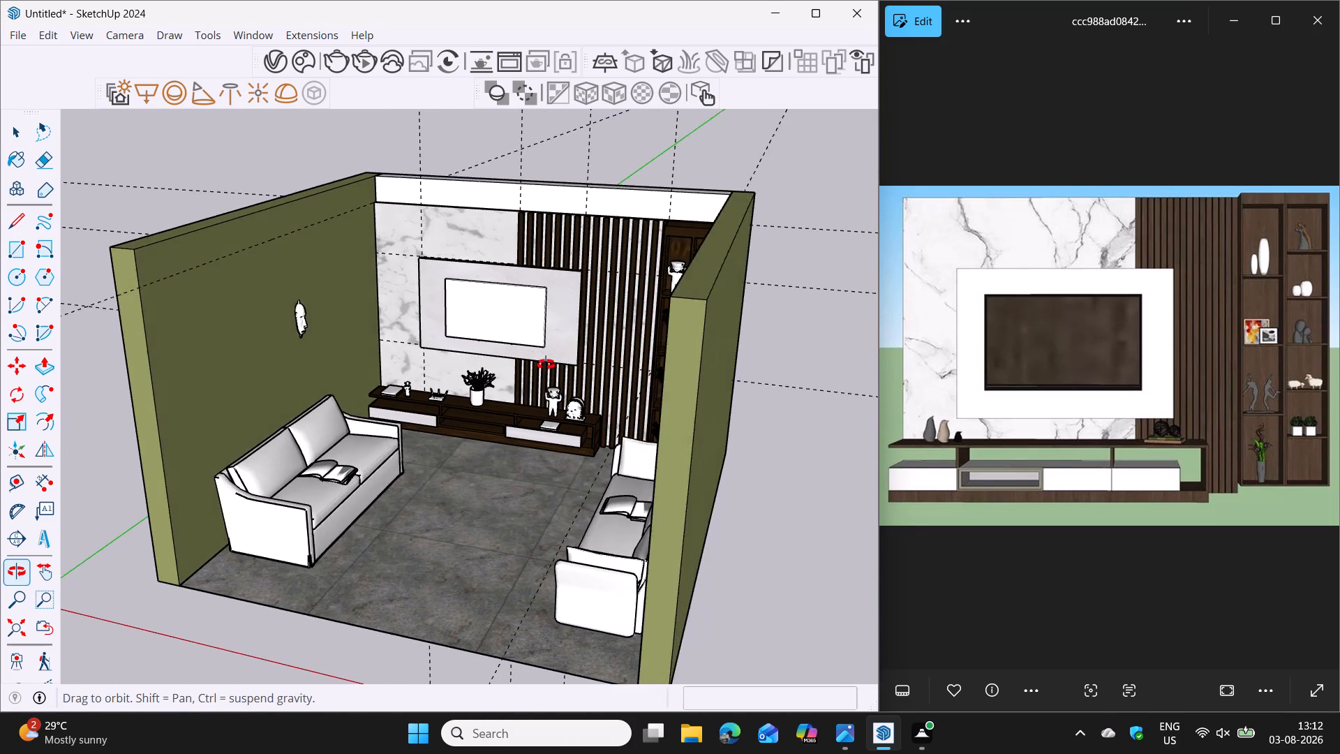
{"action": "middle_click_drag", "start_coordinate": [546, 364], "coordinate": [532, 365]}
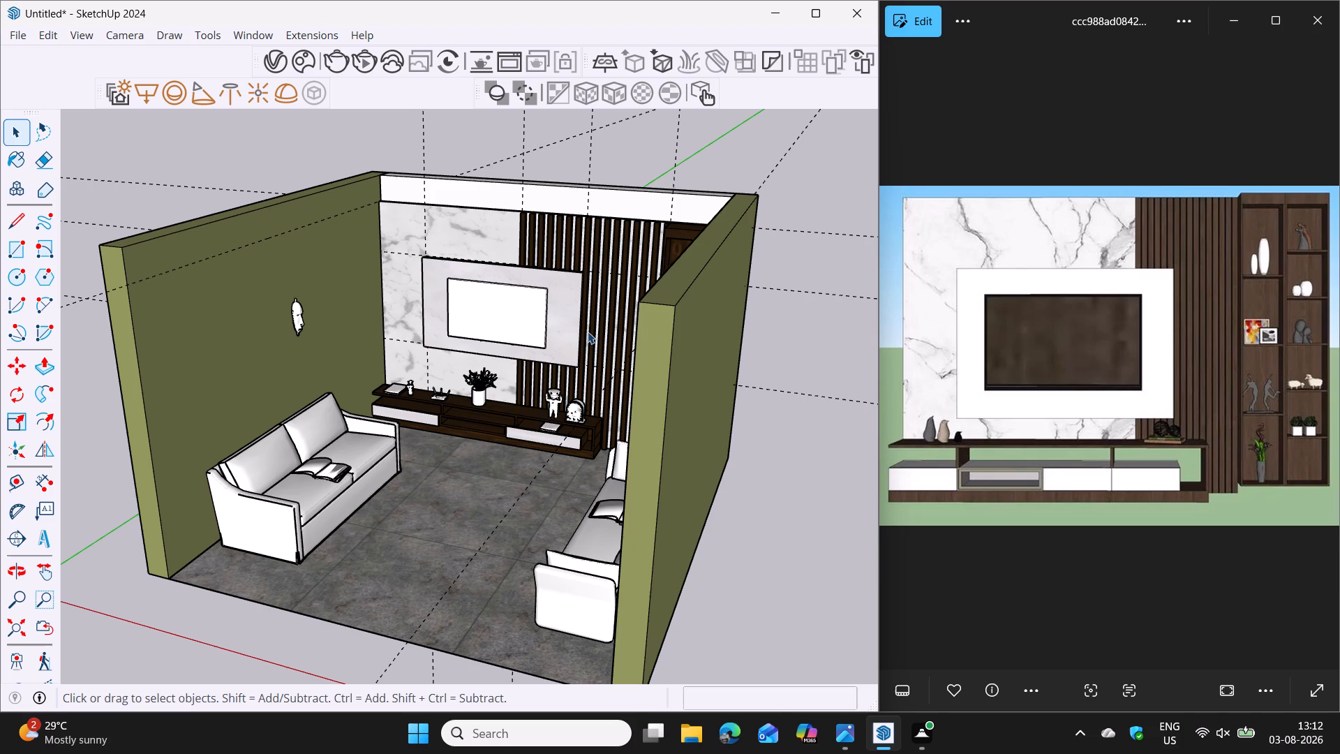
{"action": "middle_click_drag", "start_coordinate": [502, 394], "coordinate": [660, 362]}
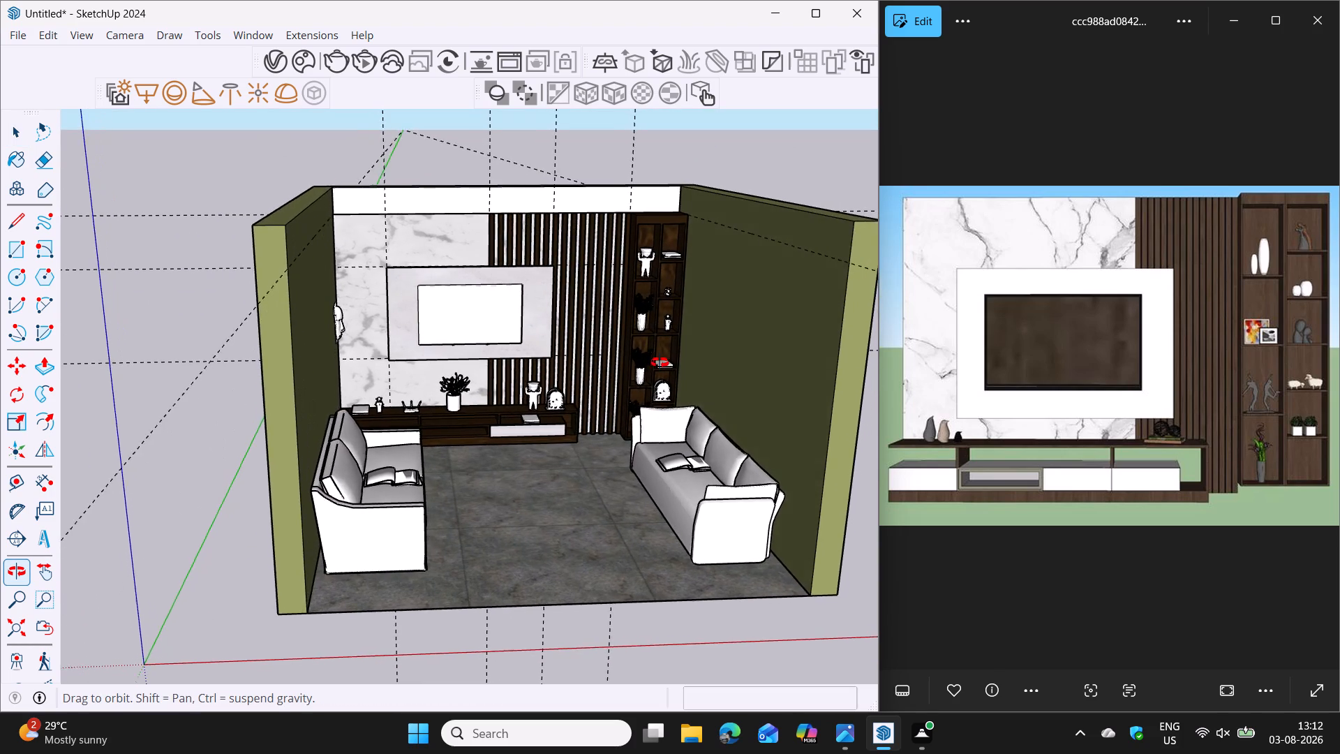
{"action": "middle_click_drag", "start_coordinate": [660, 362], "coordinate": [643, 364]}
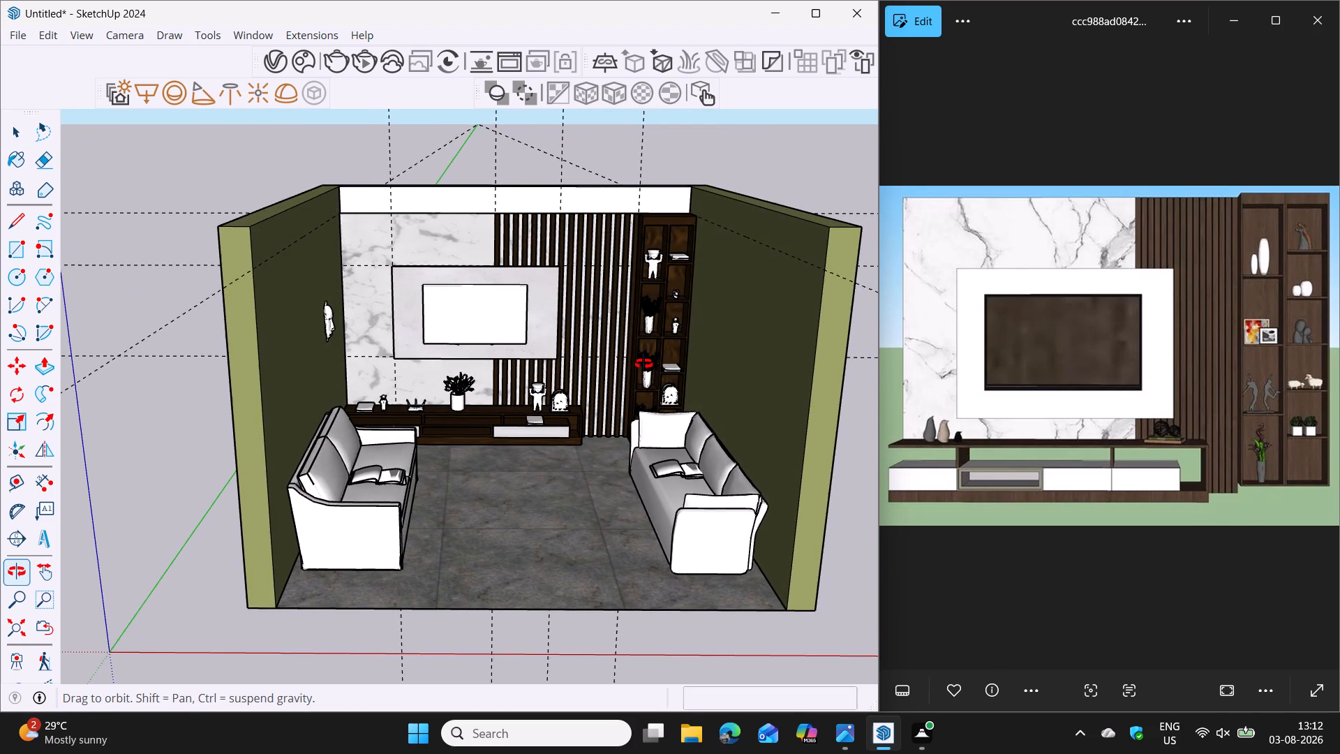
{"action": "middle_click_drag", "start_coordinate": [643, 364], "coordinate": [614, 364]}
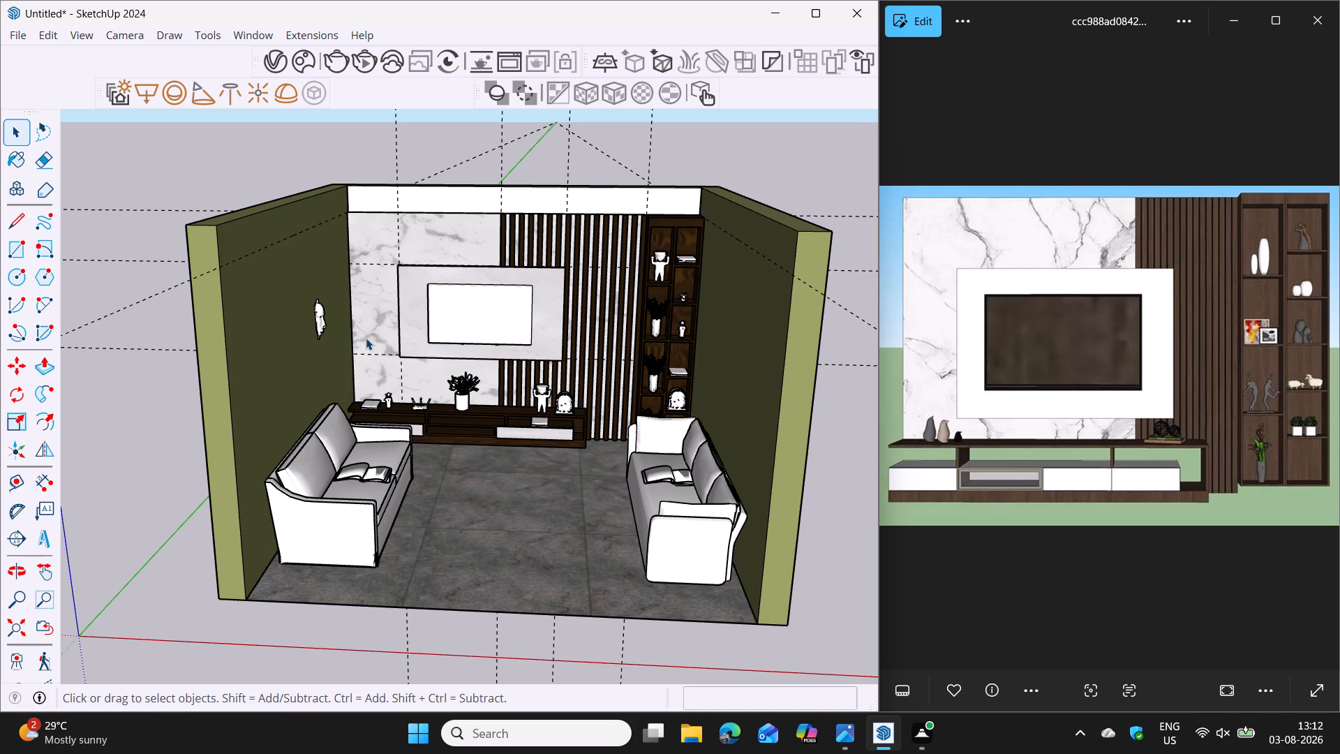
Delete the face-shaped ornament hanging on the olive side wall above the sofa.
{"action": "left_click", "coordinate": [321, 331]}
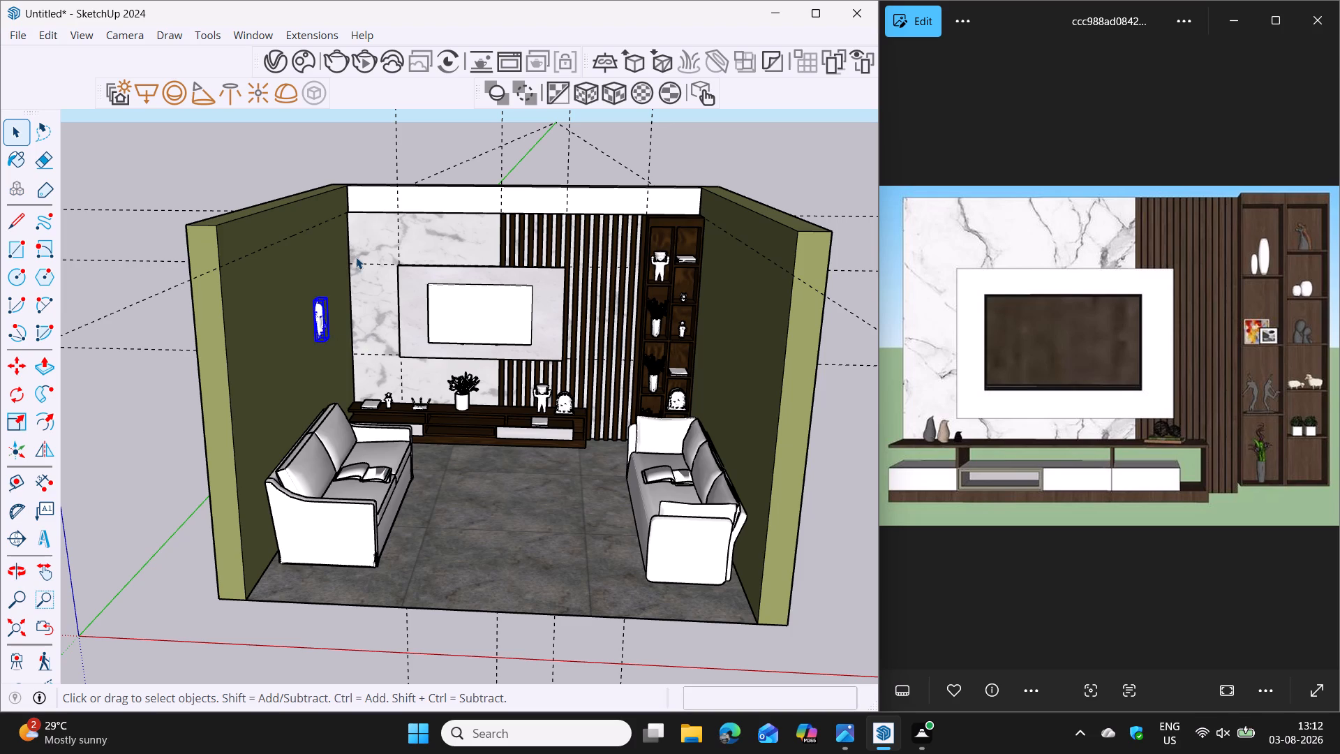
{"action": "key", "text": "Delete"}
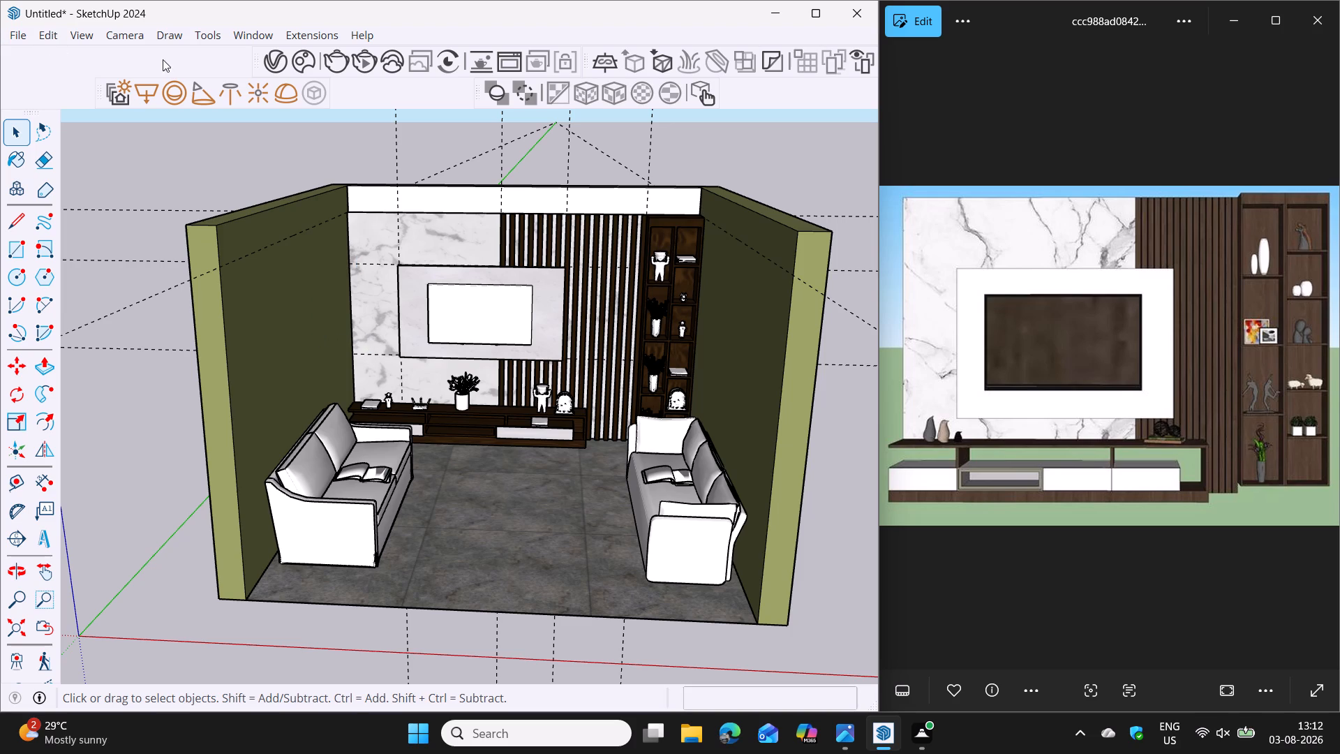
Insert the downloaded Cosmos model Print Art 008 on the olive side wall nearest the marble panel, above the sofa.
{"action": "left_click", "coordinate": [311, 67]}
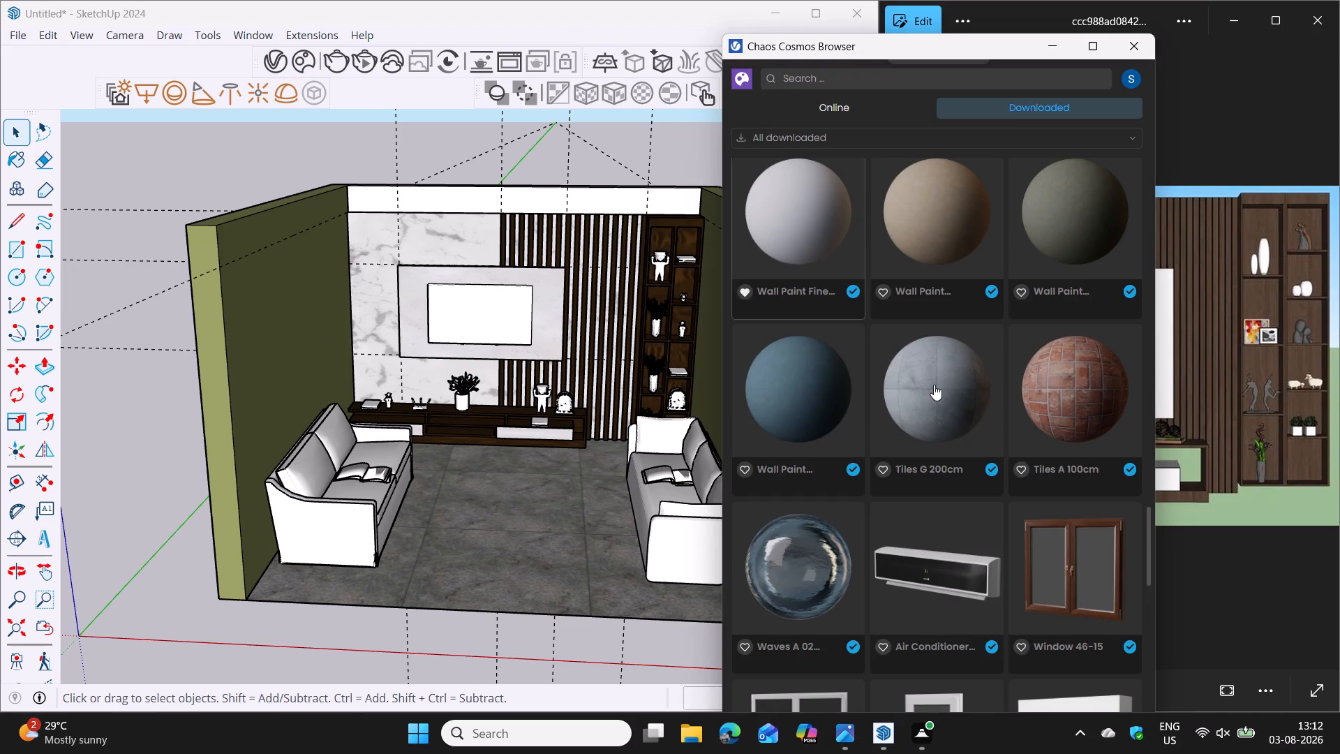
{"action": "scroll", "coordinate": [934, 385], "scroll_direction": "down", "scroll_amount": 14}
{"action": "scroll", "coordinate": [941, 386], "scroll_direction": "down", "scroll_amount": 20}
{"action": "scroll", "coordinate": [941, 386], "scroll_direction": "down", "scroll_amount": 9}
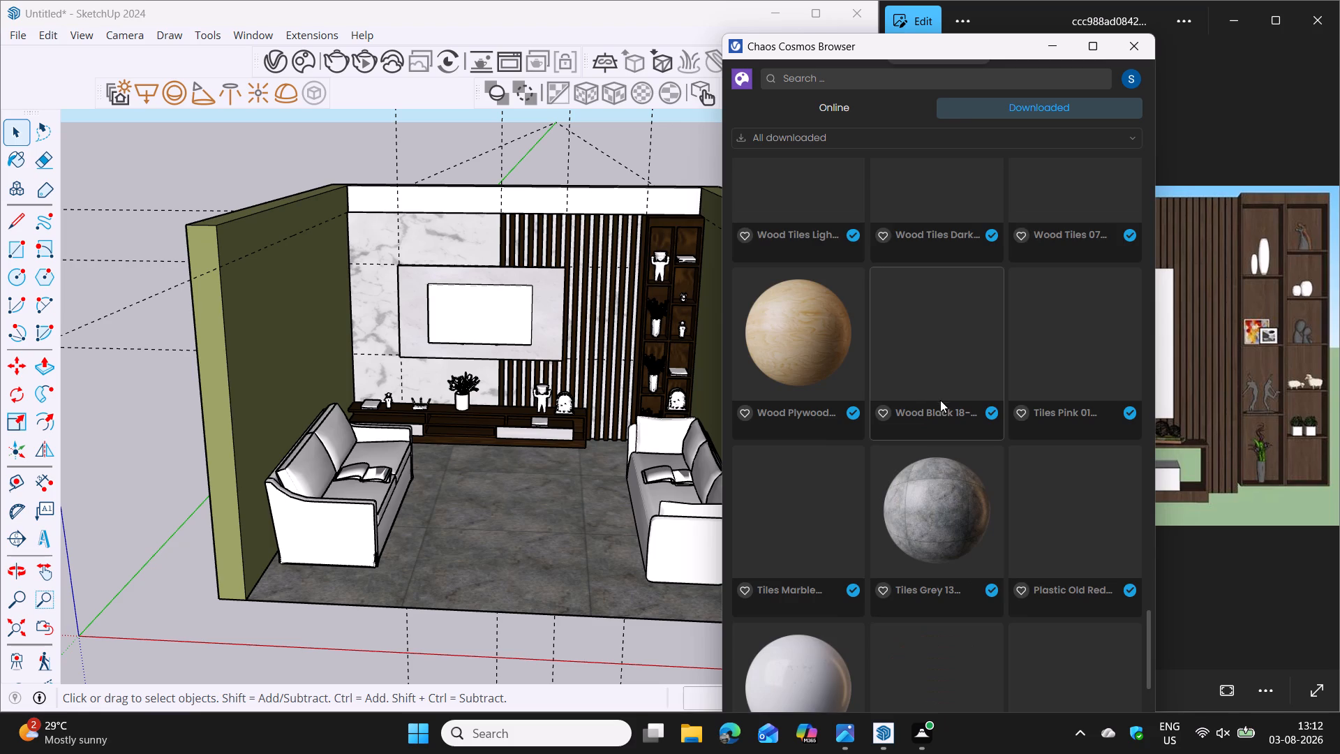
{"action": "scroll", "coordinate": [940, 400], "scroll_direction": "down", "scroll_amount": 17}
{"action": "scroll", "coordinate": [936, 438], "scroll_direction": "down", "scroll_amount": 6}
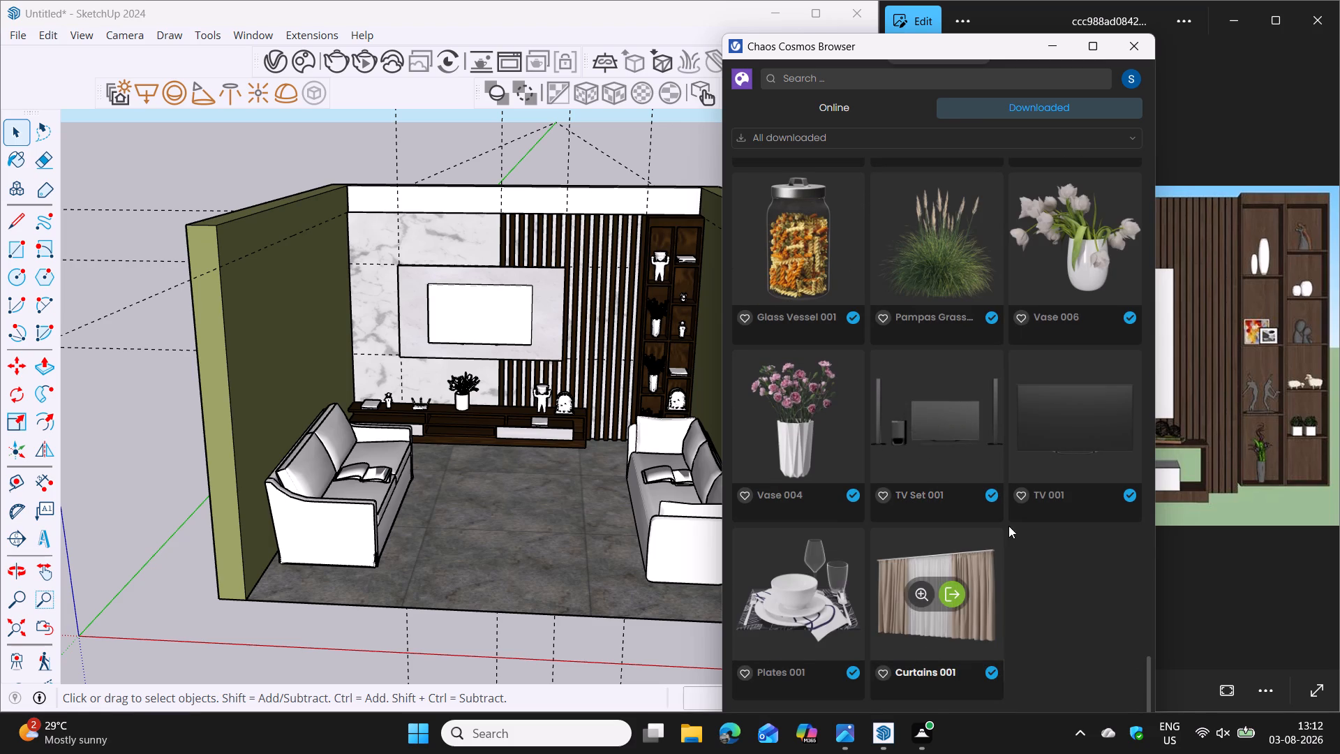
{"action": "scroll", "coordinate": [1034, 456], "scroll_direction": "up", "scroll_amount": 5}
{"action": "scroll", "coordinate": [1034, 452], "scroll_direction": "down", "scroll_amount": 1}
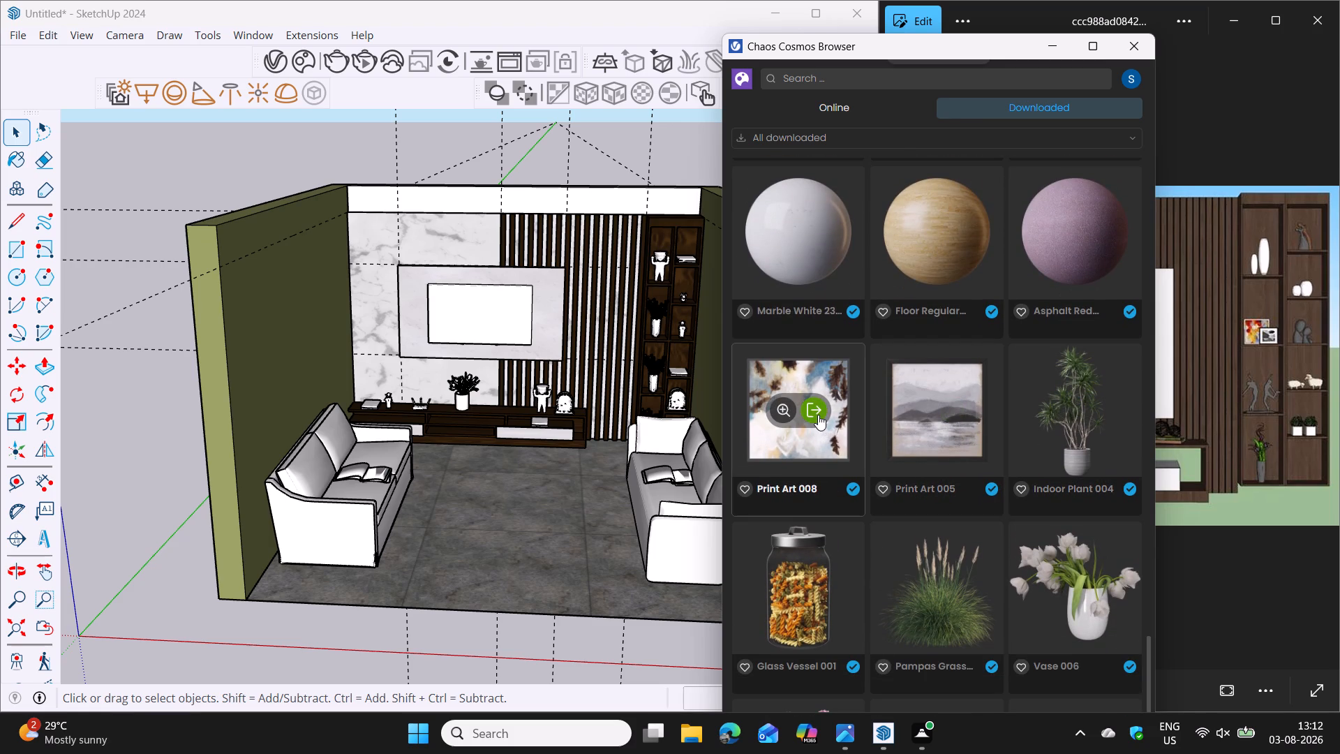
{"action": "left_click", "coordinate": [817, 411]}
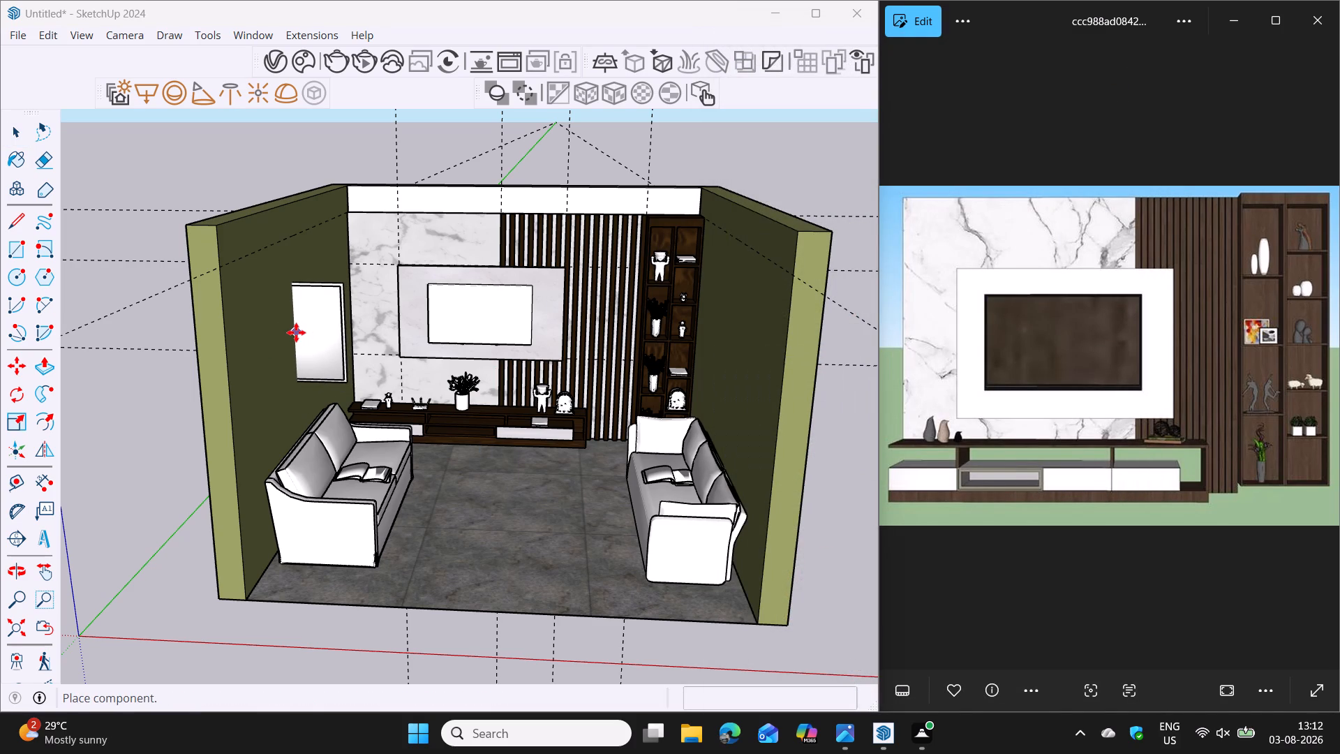
{"action": "left_click", "coordinate": [295, 332]}
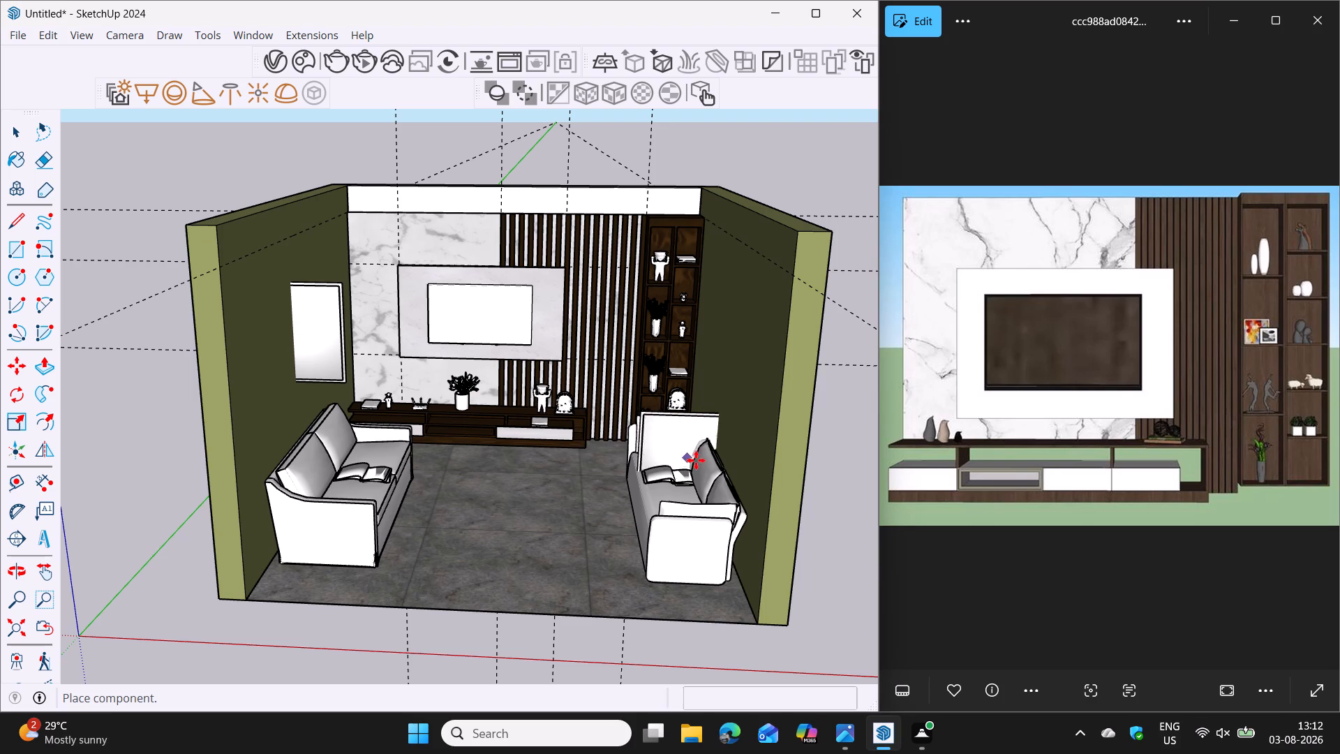
{"action": "key", "text": "Escape"}
Insert the downloaded Cosmos Air Conditioner model high on the same olive side wall, above the framed print.
{"action": "scroll", "coordinate": [873, 467], "scroll_direction": "down", "scroll_amount": 1}
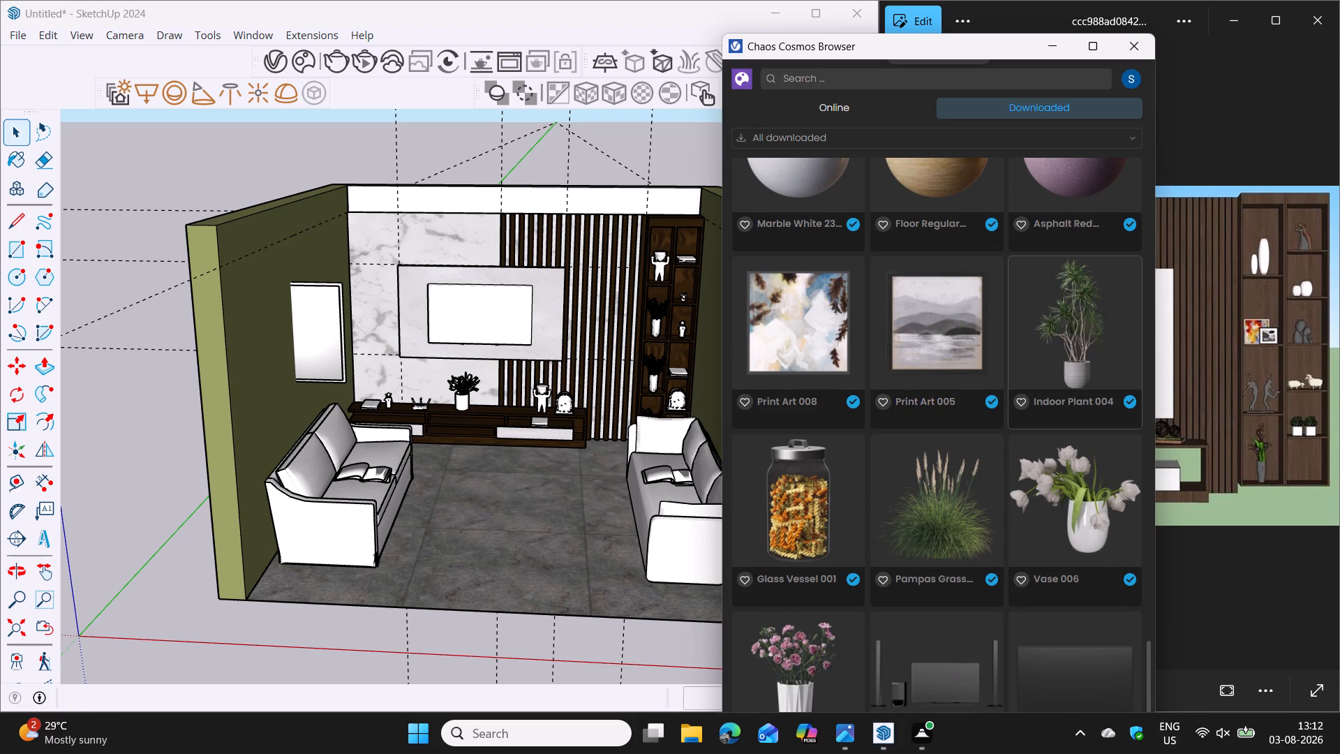
{"action": "scroll", "coordinate": [1030, 428], "scroll_direction": "down", "scroll_amount": 4}
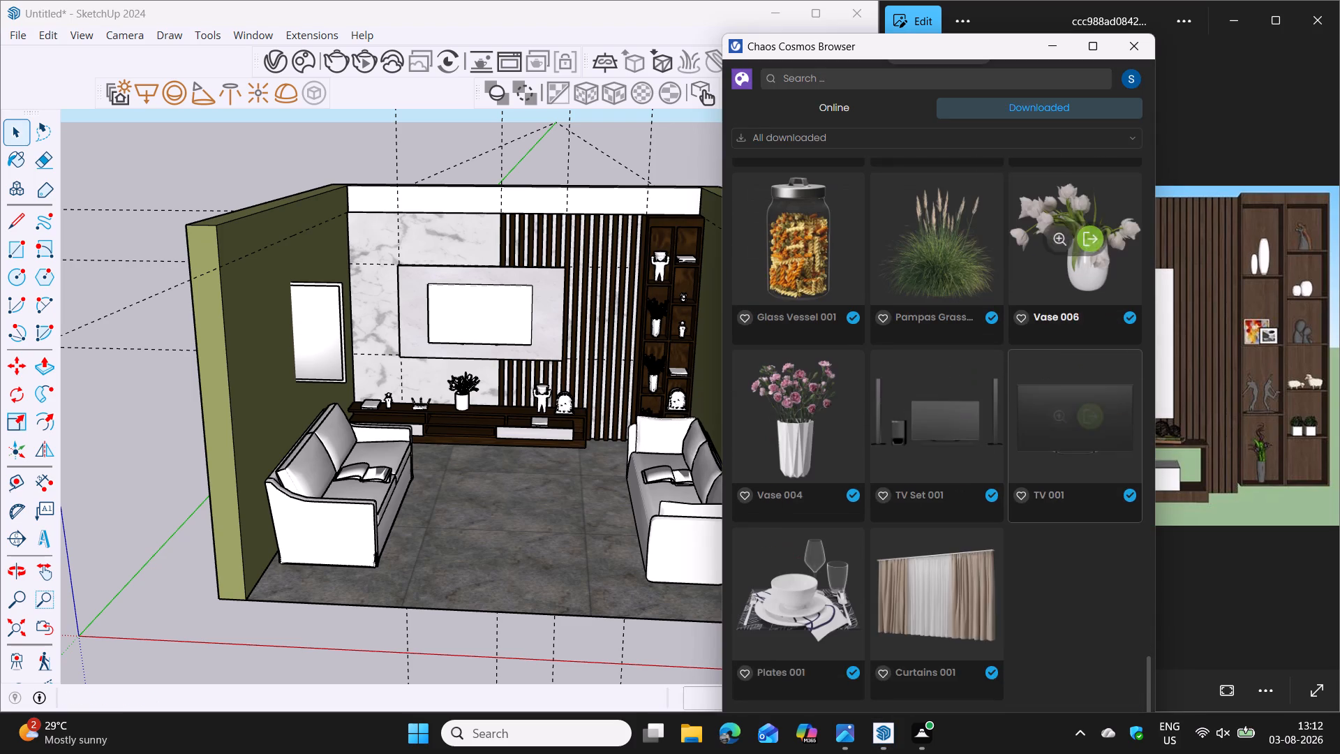
{"action": "scroll", "coordinate": [1030, 428], "scroll_direction": "up", "scroll_amount": 8}
{"action": "scroll", "coordinate": [1030, 428], "scroll_direction": "up", "scroll_amount": 13}
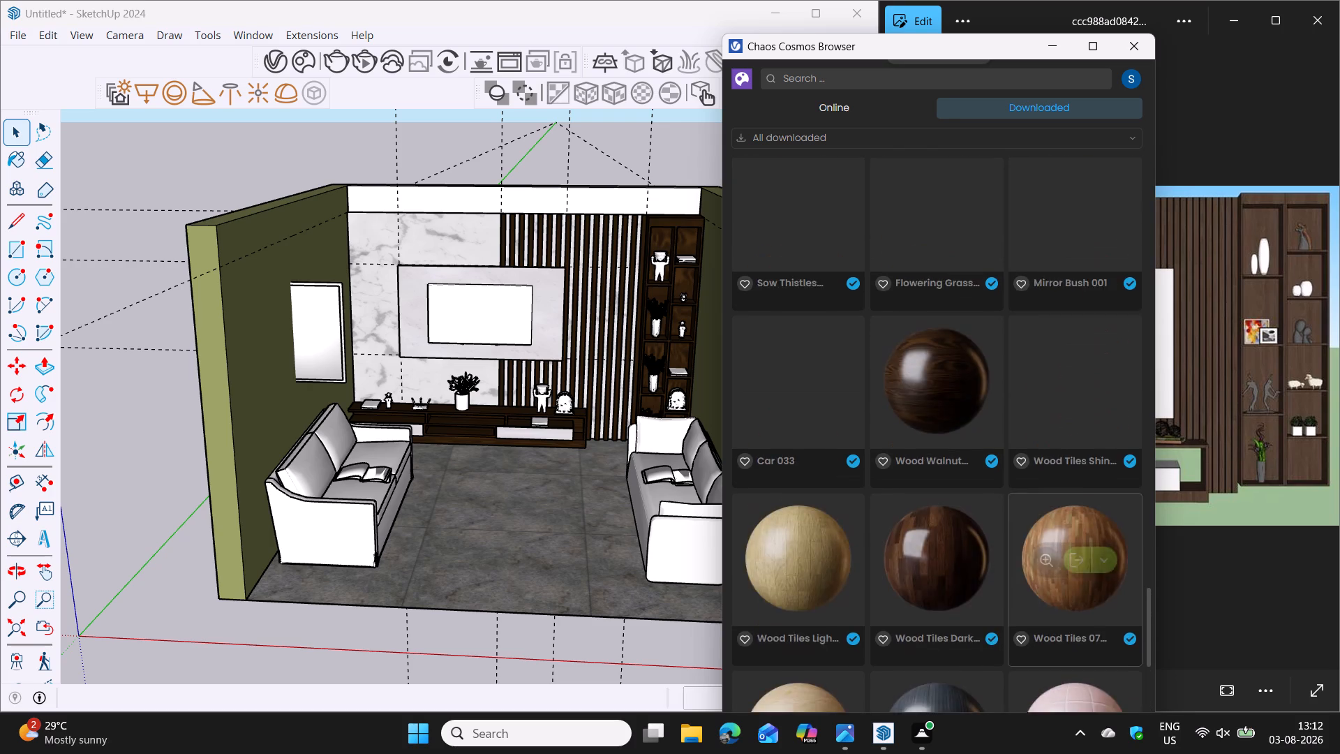
{"action": "scroll", "coordinate": [1030, 428], "scroll_direction": "up", "scroll_amount": 14}
{"action": "scroll", "coordinate": [1030, 428], "scroll_direction": "up", "scroll_amount": 10}
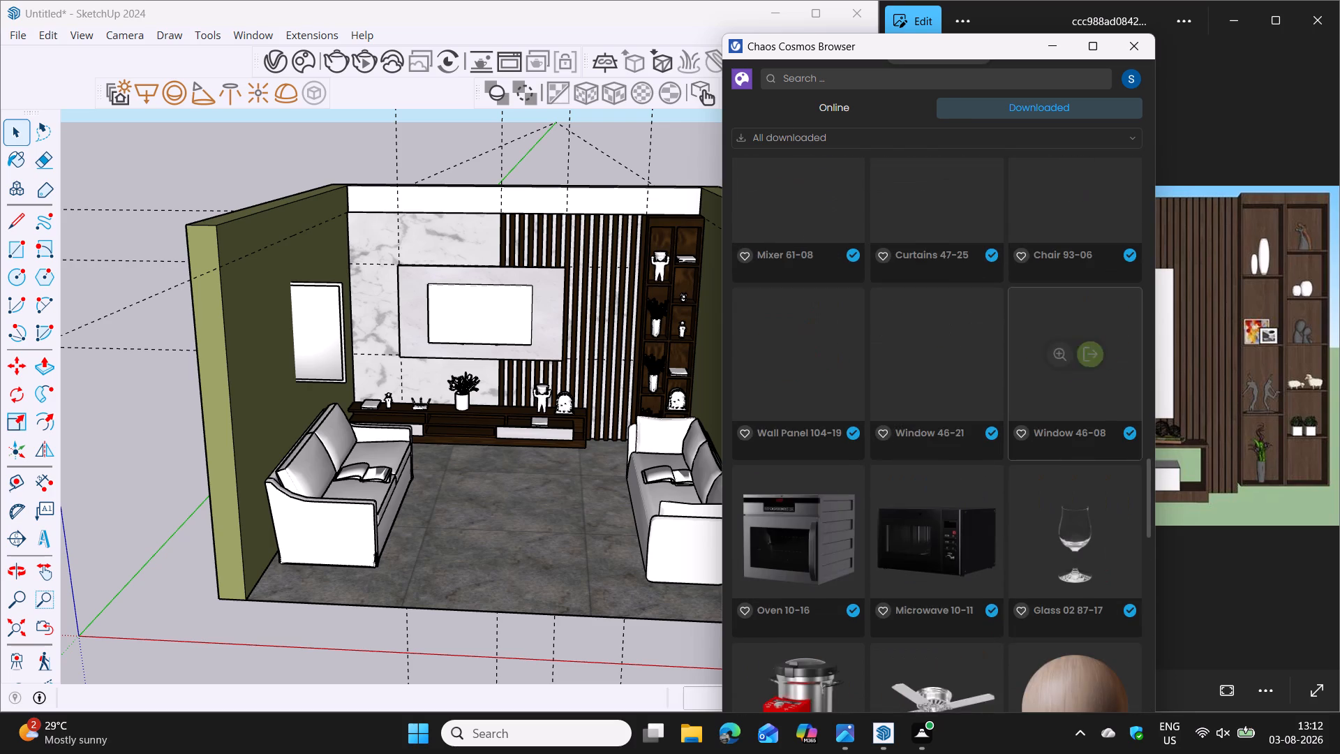
{"action": "scroll", "coordinate": [1030, 428], "scroll_direction": "up", "scroll_amount": 3}
{"action": "scroll", "coordinate": [1030, 428], "scroll_direction": "down", "scroll_amount": 12}
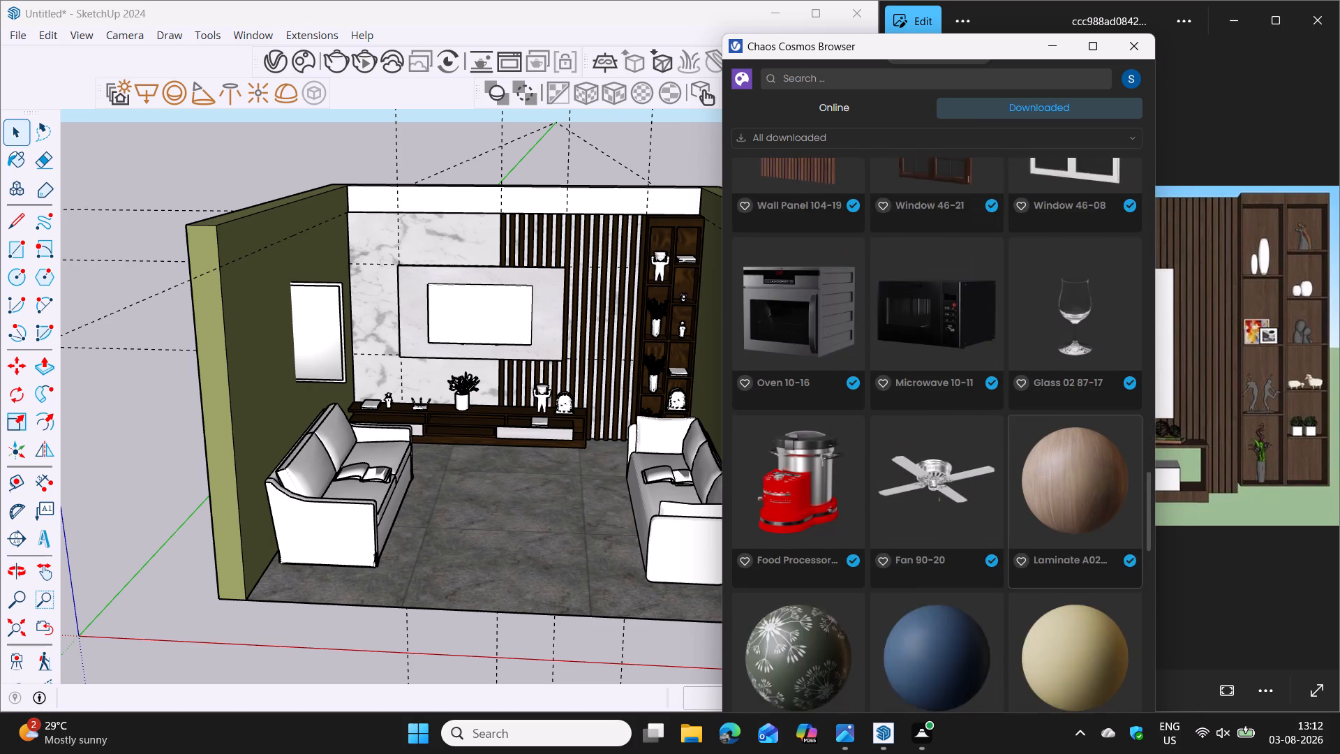
{"action": "scroll", "coordinate": [1030, 428], "scroll_direction": "down", "scroll_amount": 11}
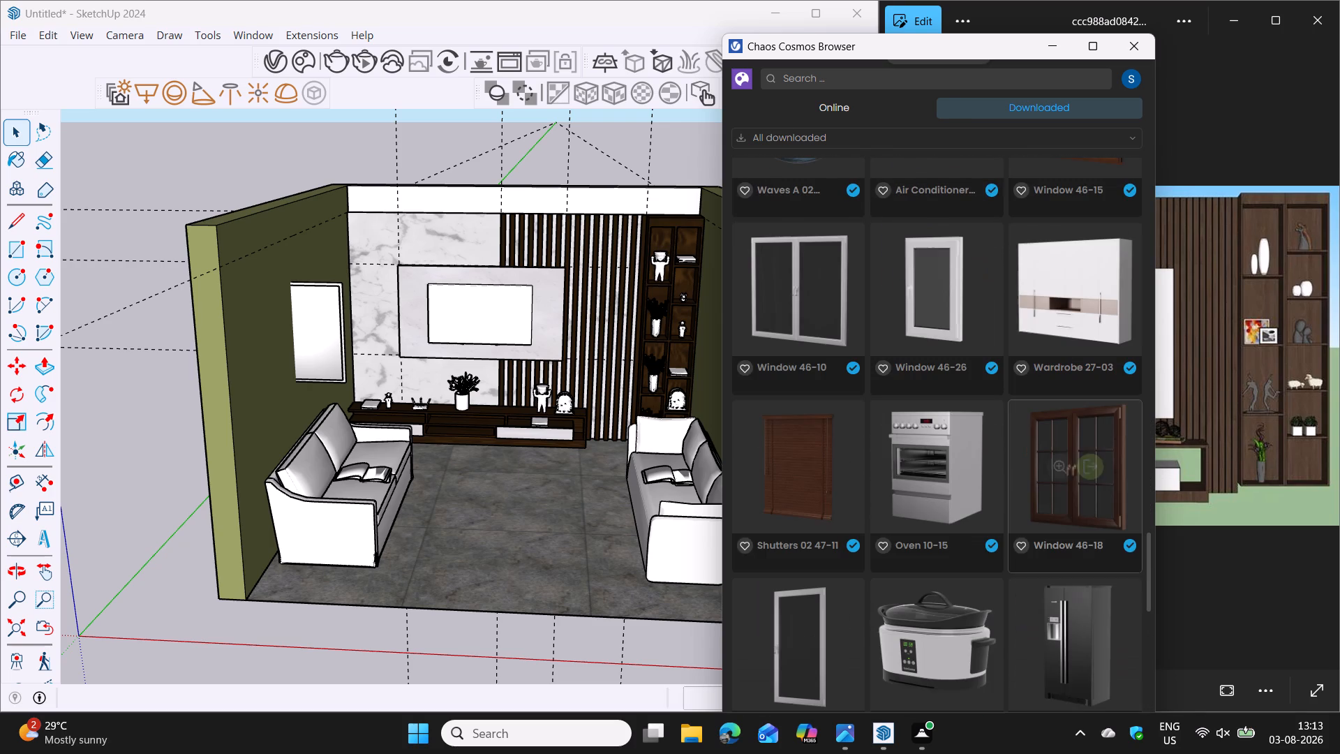
{"action": "scroll", "coordinate": [961, 397], "scroll_direction": "up", "scroll_amount": 3}
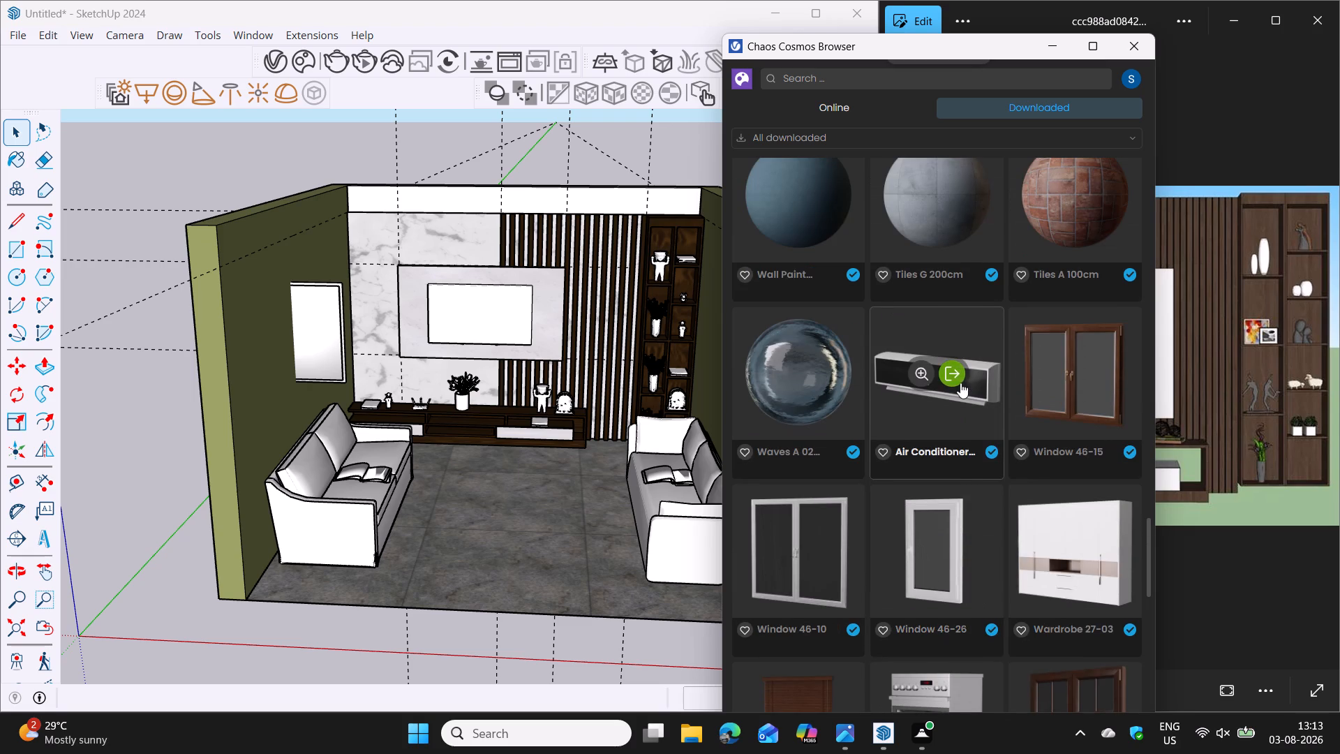
{"action": "left_click", "coordinate": [955, 369]}
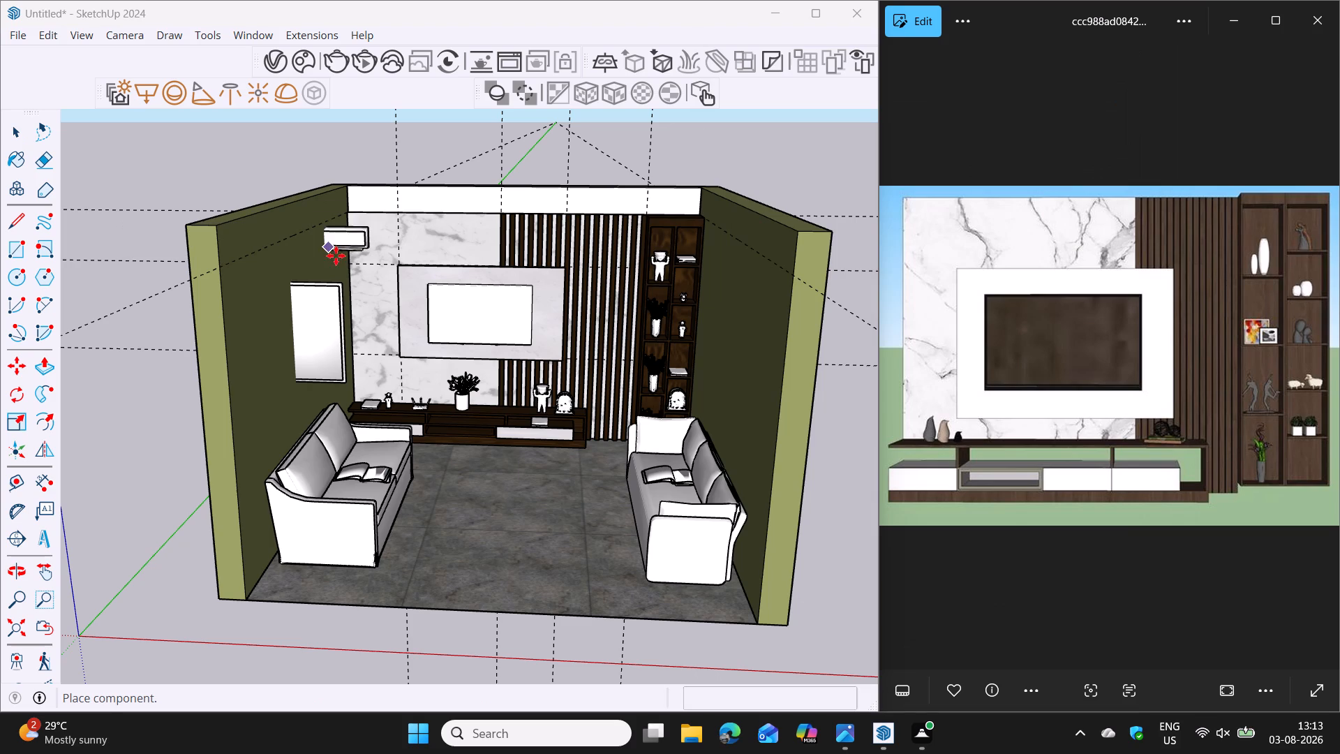
{"action": "left_click", "coordinate": [327, 260]}
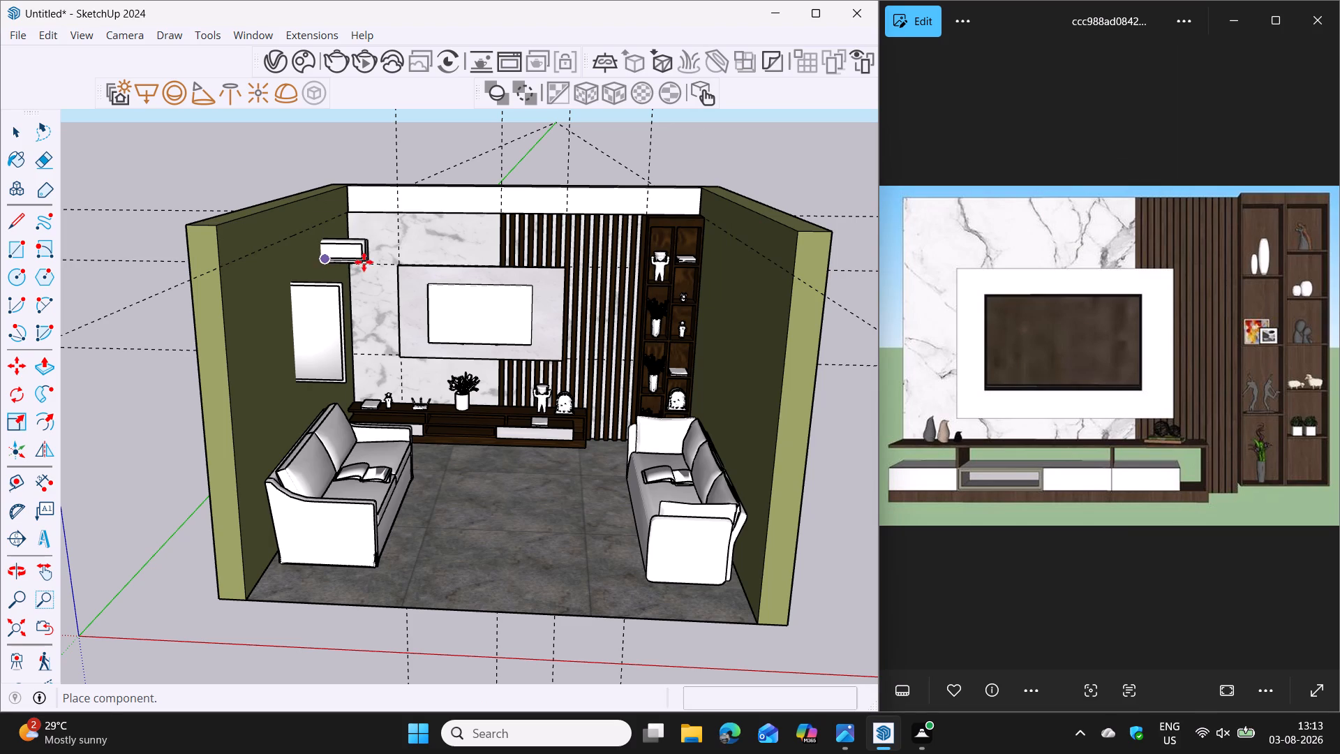
{"action": "key", "text": "Escape"}
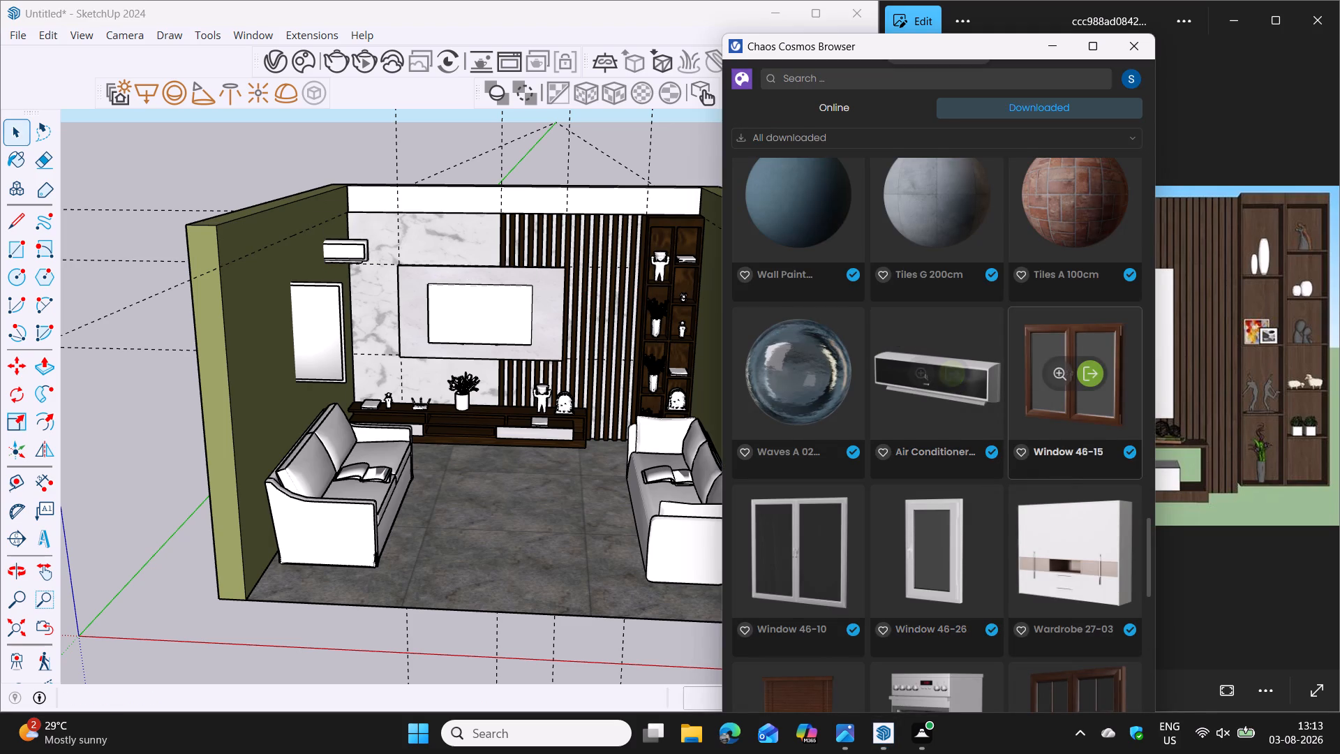
Look through the downloaded Cosmos assets for further furniture, lighting and decor suitable for the living room.
{"action": "scroll", "coordinate": [1009, 424], "scroll_direction": "up", "scroll_amount": 7}
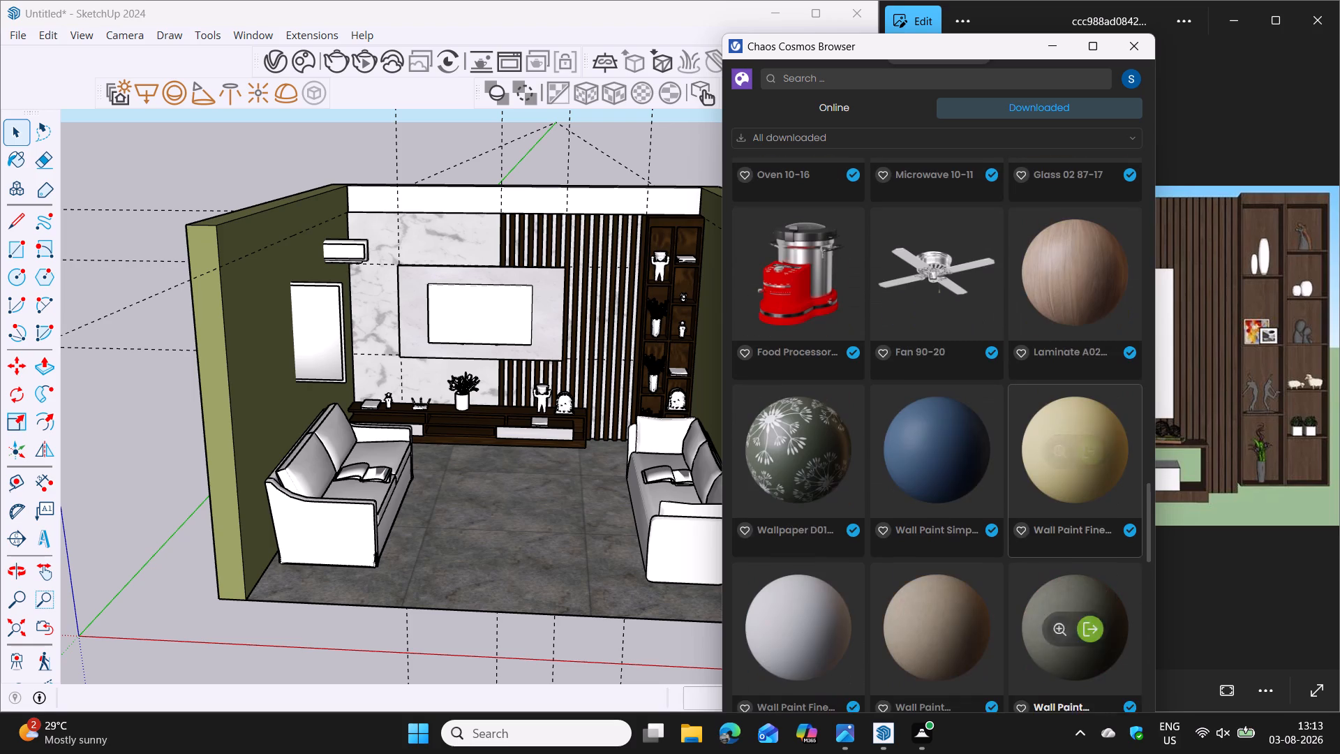
{"action": "scroll", "coordinate": [1009, 424], "scroll_direction": "up", "scroll_amount": 3}
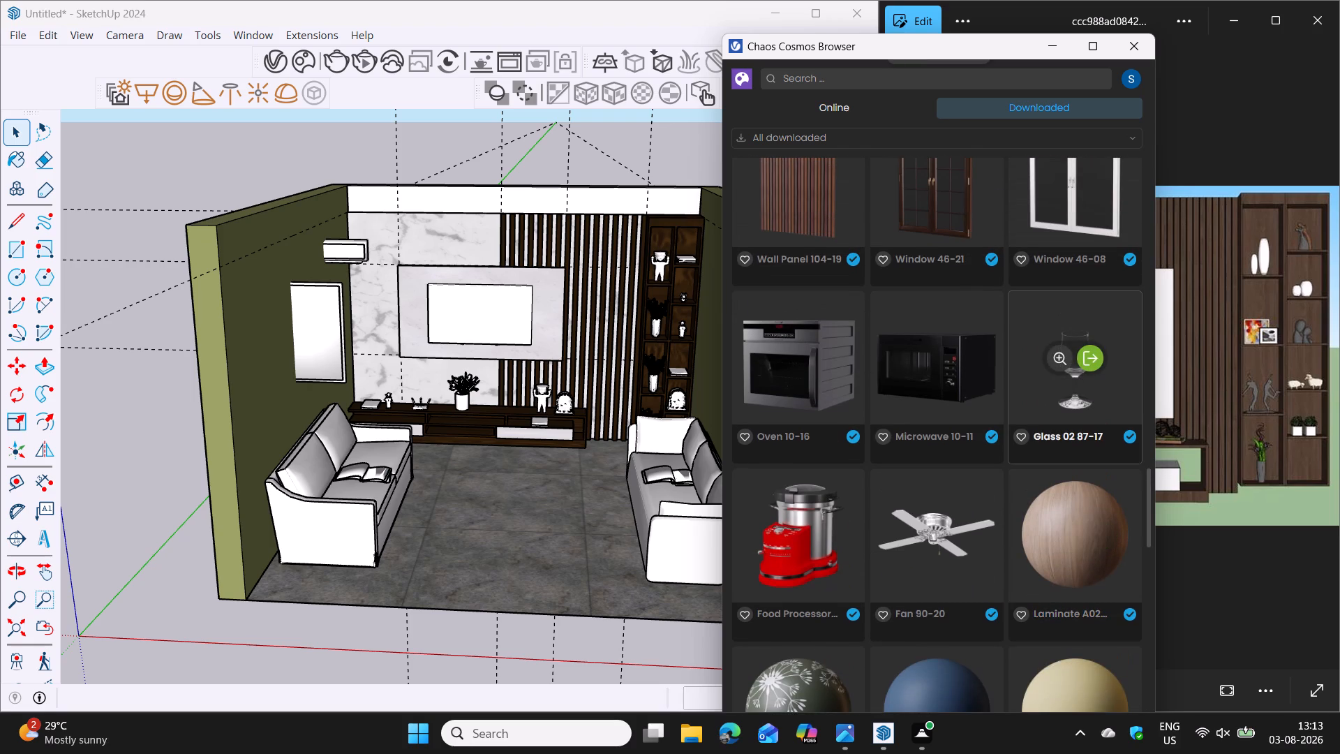
{"action": "scroll", "coordinate": [1009, 424], "scroll_direction": "up", "scroll_amount": 6}
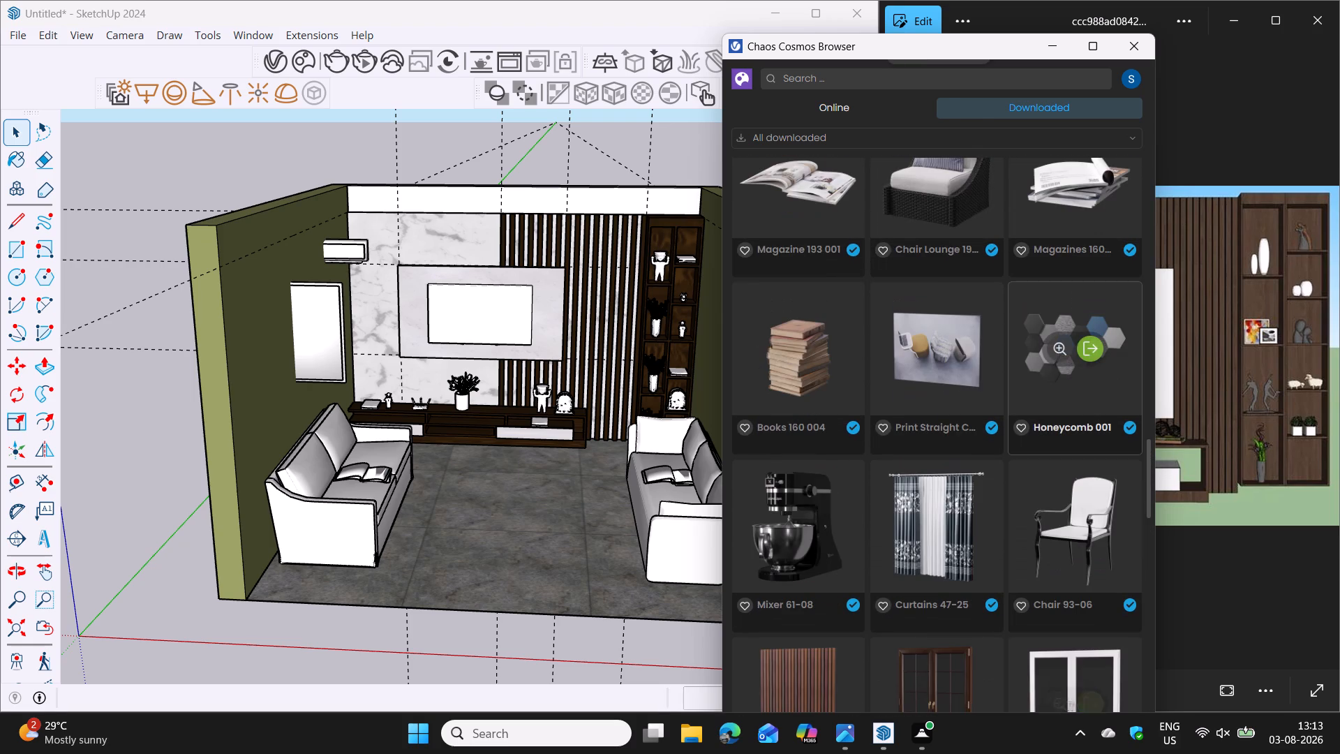
{"action": "scroll", "coordinate": [1009, 424], "scroll_direction": "down", "scroll_amount": 2}
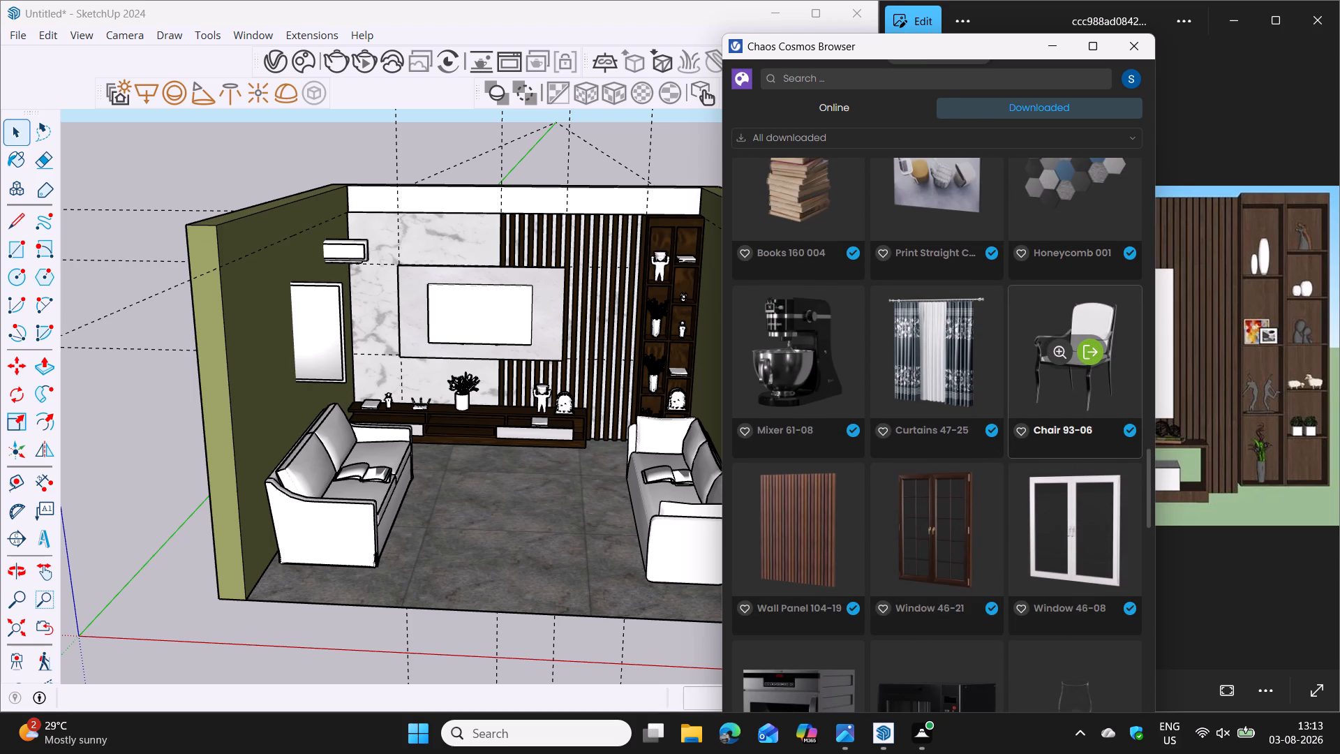
{"action": "scroll", "coordinate": [1009, 424], "scroll_direction": "up", "scroll_amount": 1}
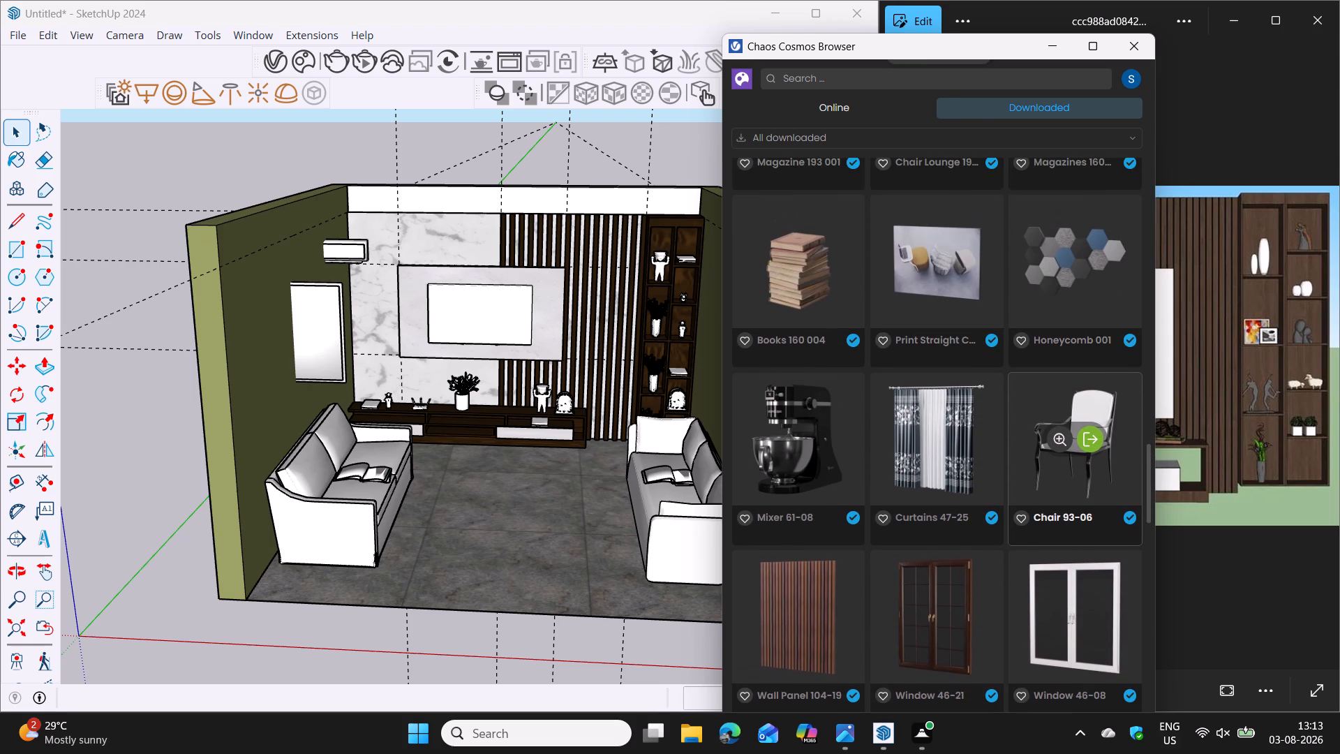
{"action": "scroll", "coordinate": [1009, 424], "scroll_direction": "up", "scroll_amount": 4}
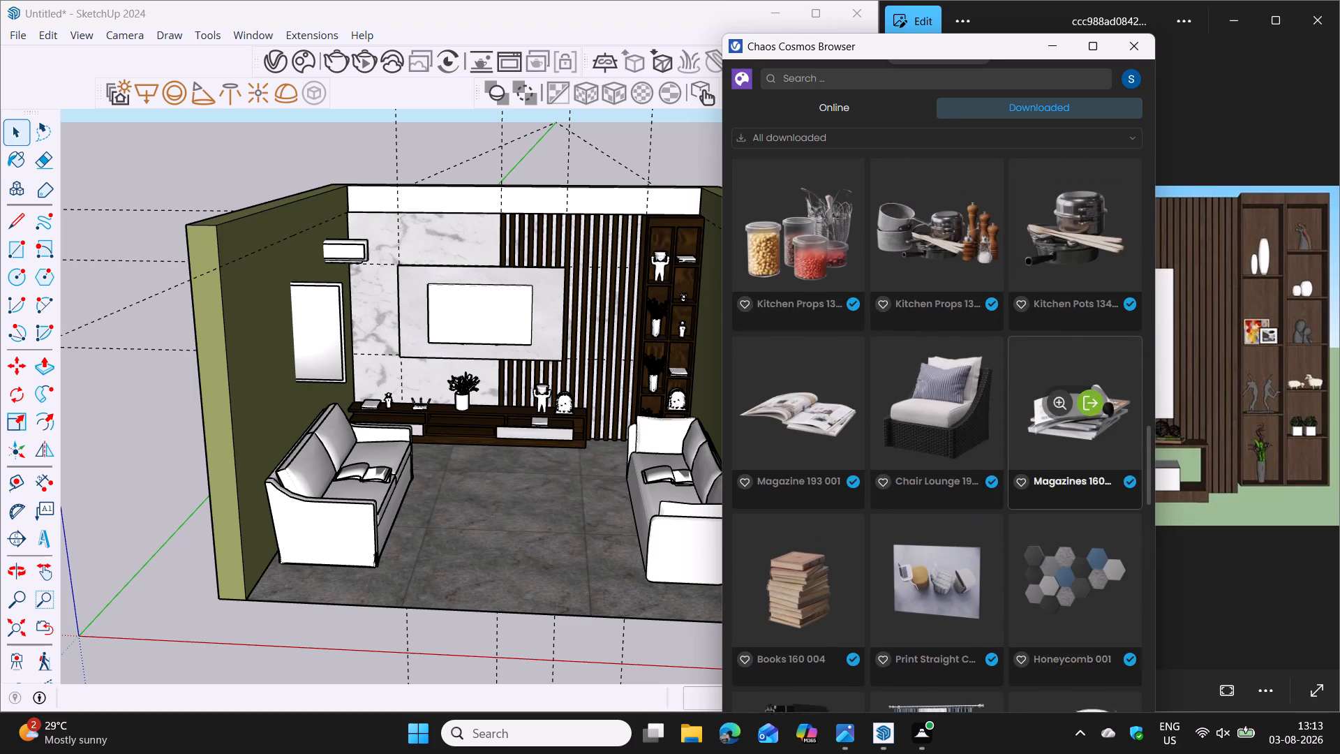
{"action": "scroll", "coordinate": [1009, 424], "scroll_direction": "up", "scroll_amount": 9}
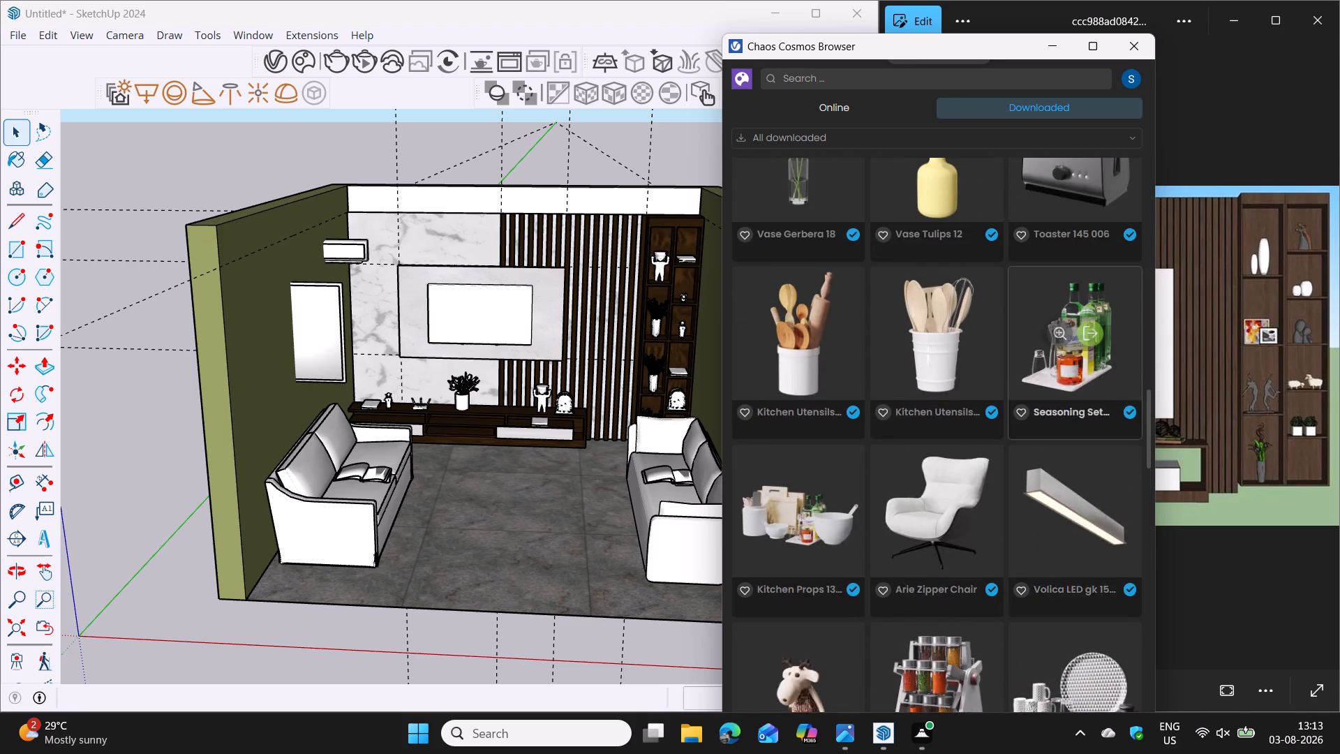
{"action": "scroll", "coordinate": [1009, 424], "scroll_direction": "up", "scroll_amount": 18}
{"action": "scroll", "coordinate": [1009, 424], "scroll_direction": "down", "scroll_amount": 6}
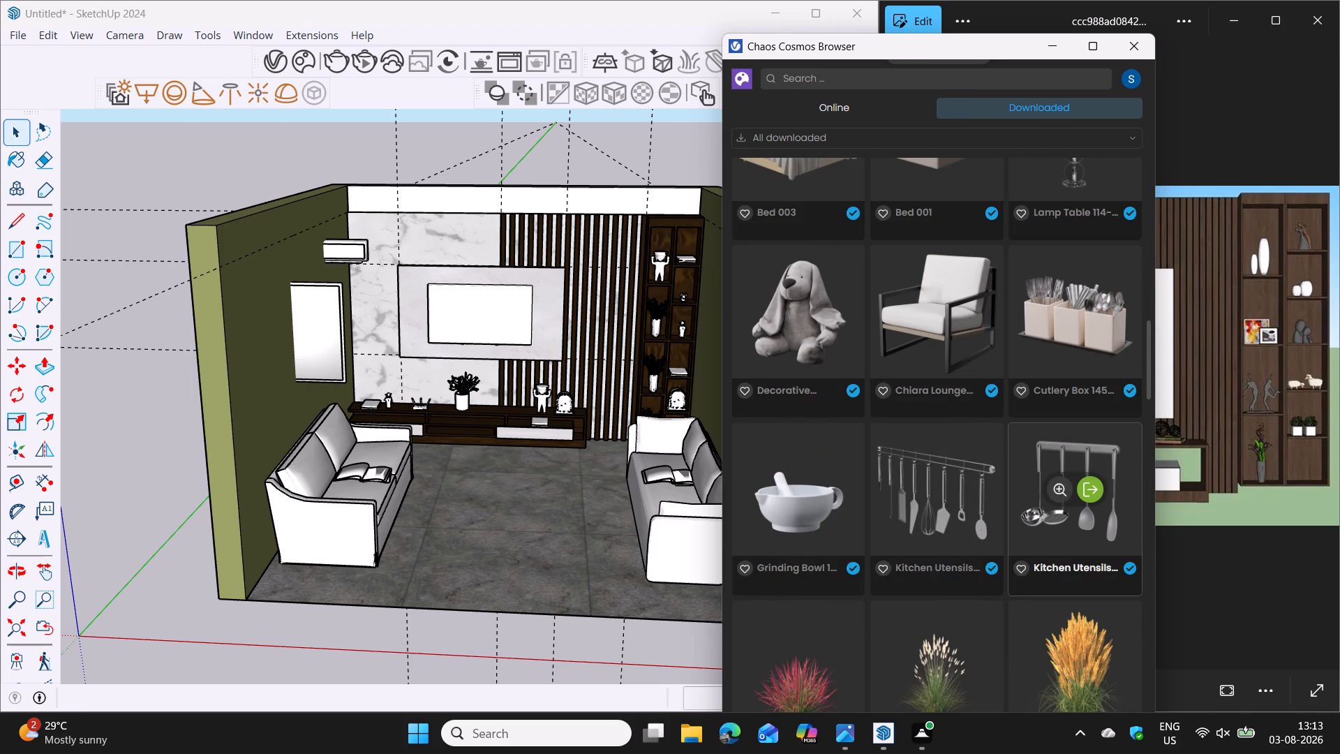
{"action": "scroll", "coordinate": [1009, 424], "scroll_direction": "up", "scroll_amount": 5}
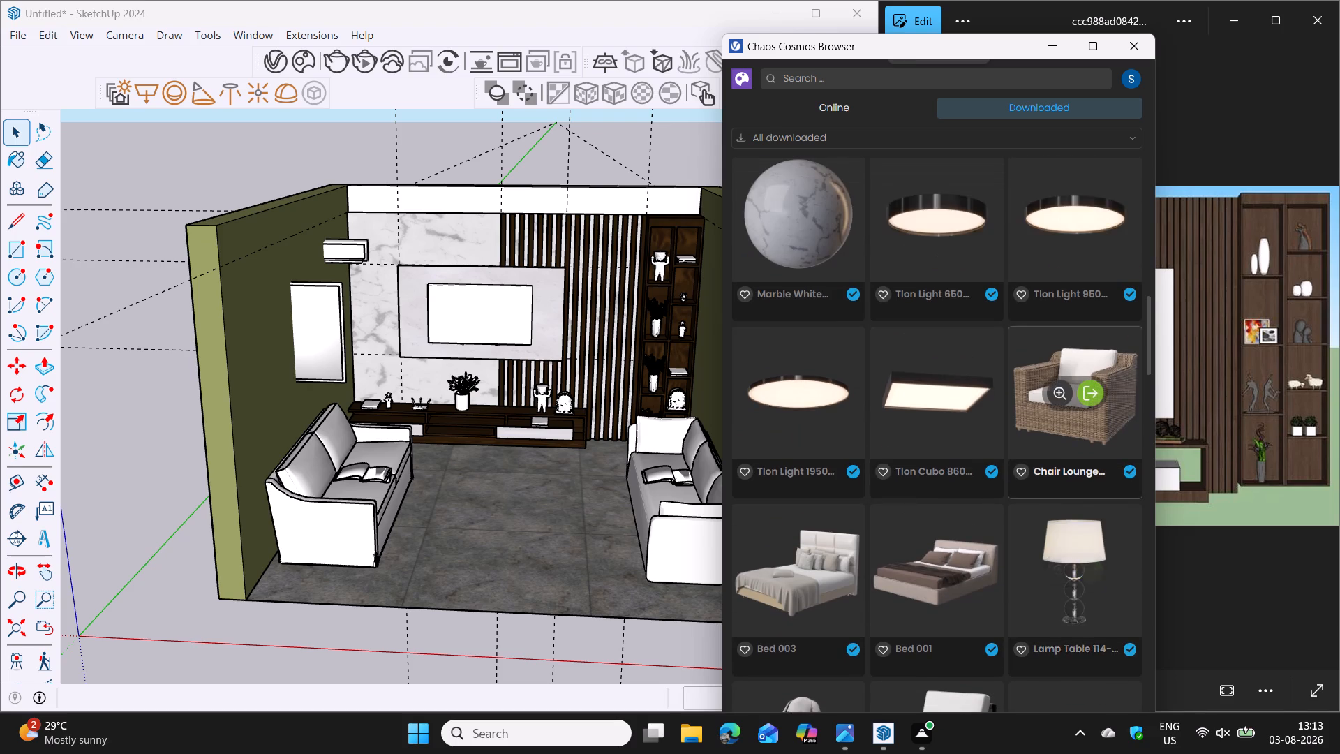
{"action": "scroll", "coordinate": [1009, 424], "scroll_direction": "down", "scroll_amount": 2}
{"action": "scroll", "coordinate": [1009, 424], "scroll_direction": "up", "scroll_amount": 12}
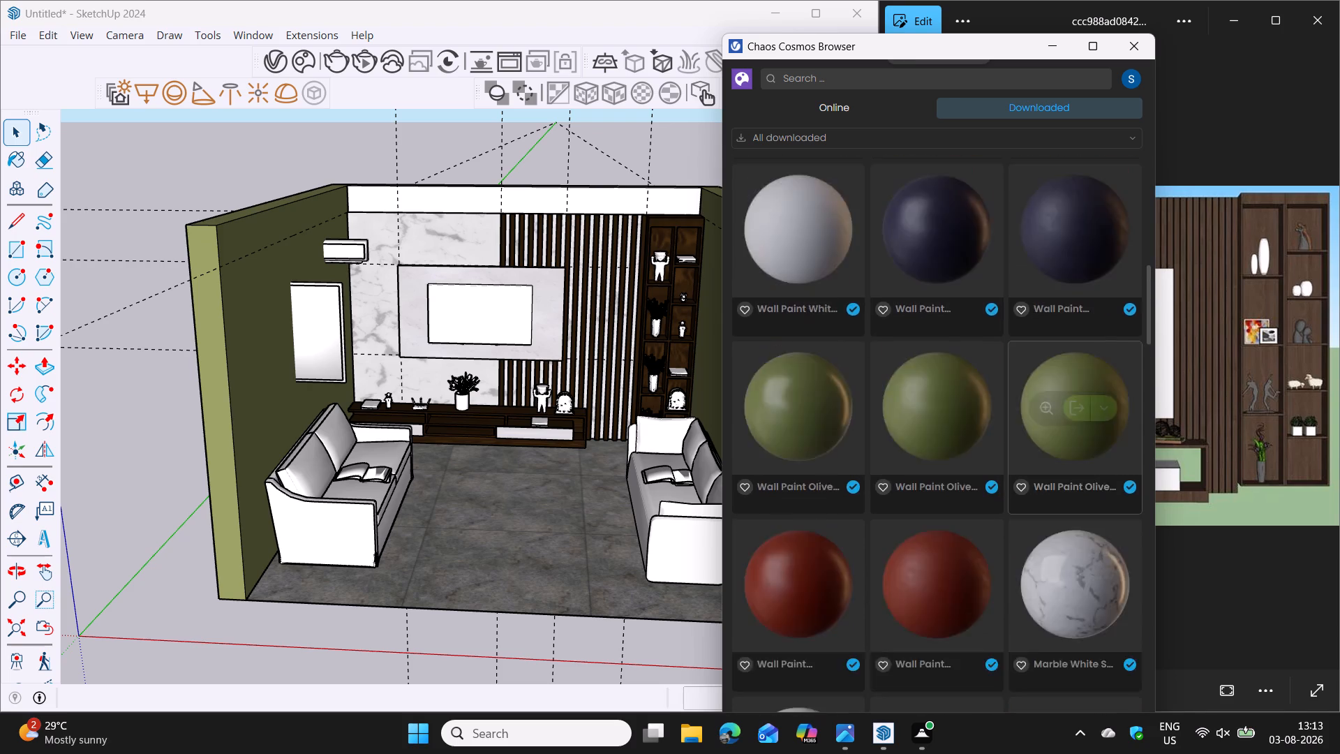
{"action": "scroll", "coordinate": [1009, 424], "scroll_direction": "up", "scroll_amount": 8}
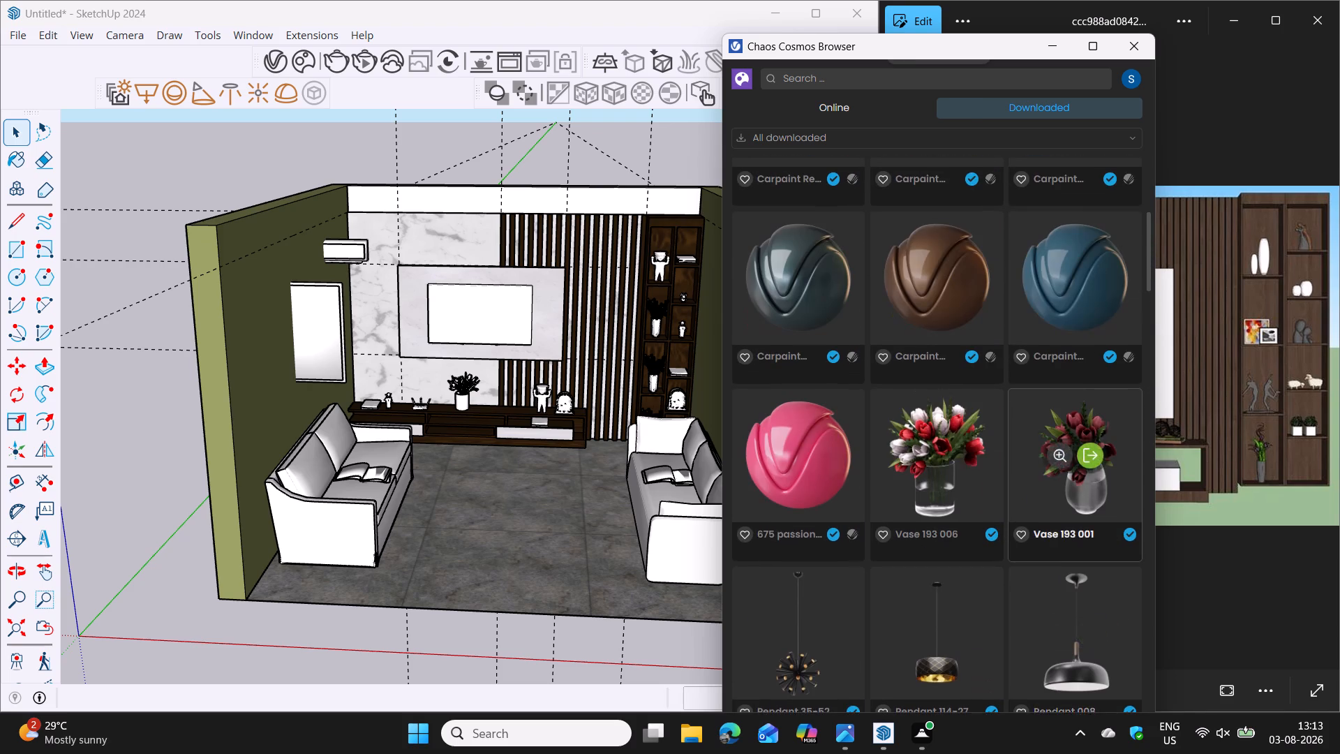
{"action": "scroll", "coordinate": [1009, 424], "scroll_direction": "up", "scroll_amount": 20}
{"action": "scroll", "coordinate": [1009, 424], "scroll_direction": "up", "scroll_amount": 5}
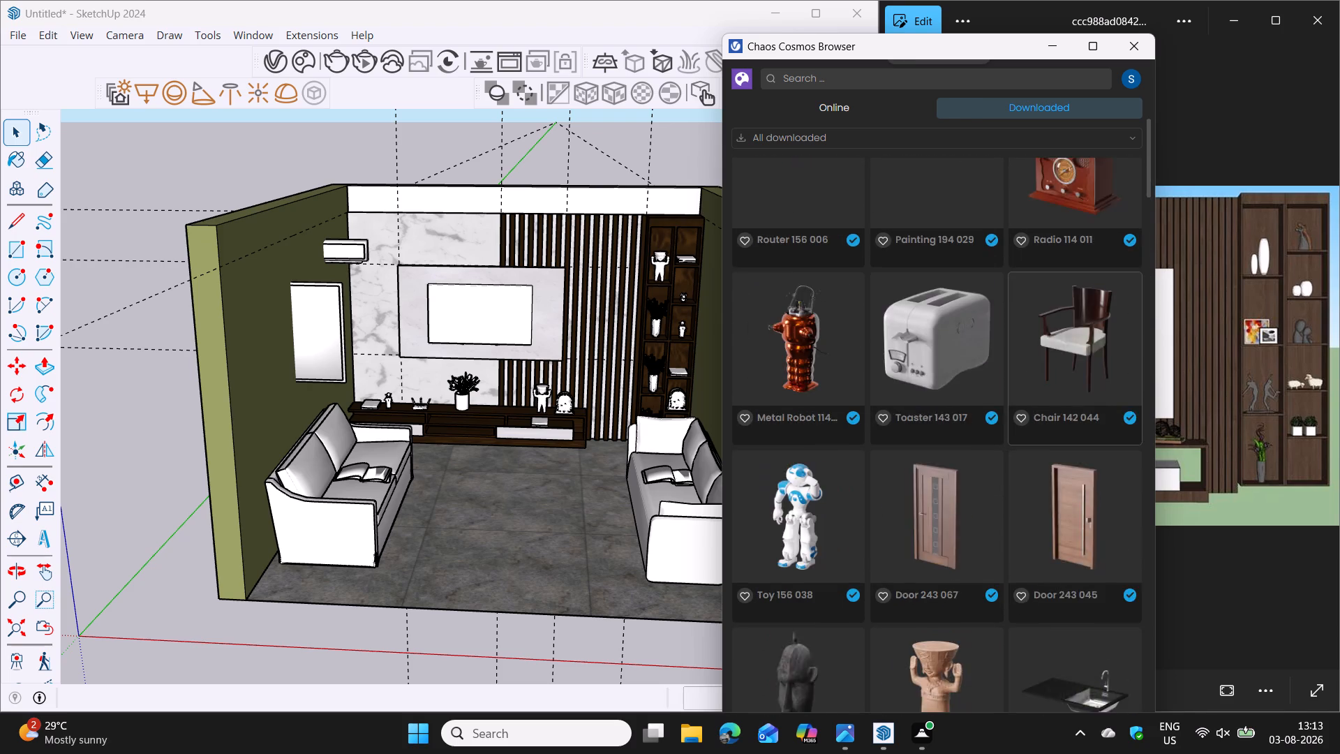
{"action": "scroll", "coordinate": [1009, 424], "scroll_direction": "up", "scroll_amount": 10}
{"action": "scroll", "coordinate": [1009, 424], "scroll_direction": "up", "scroll_amount": 15}
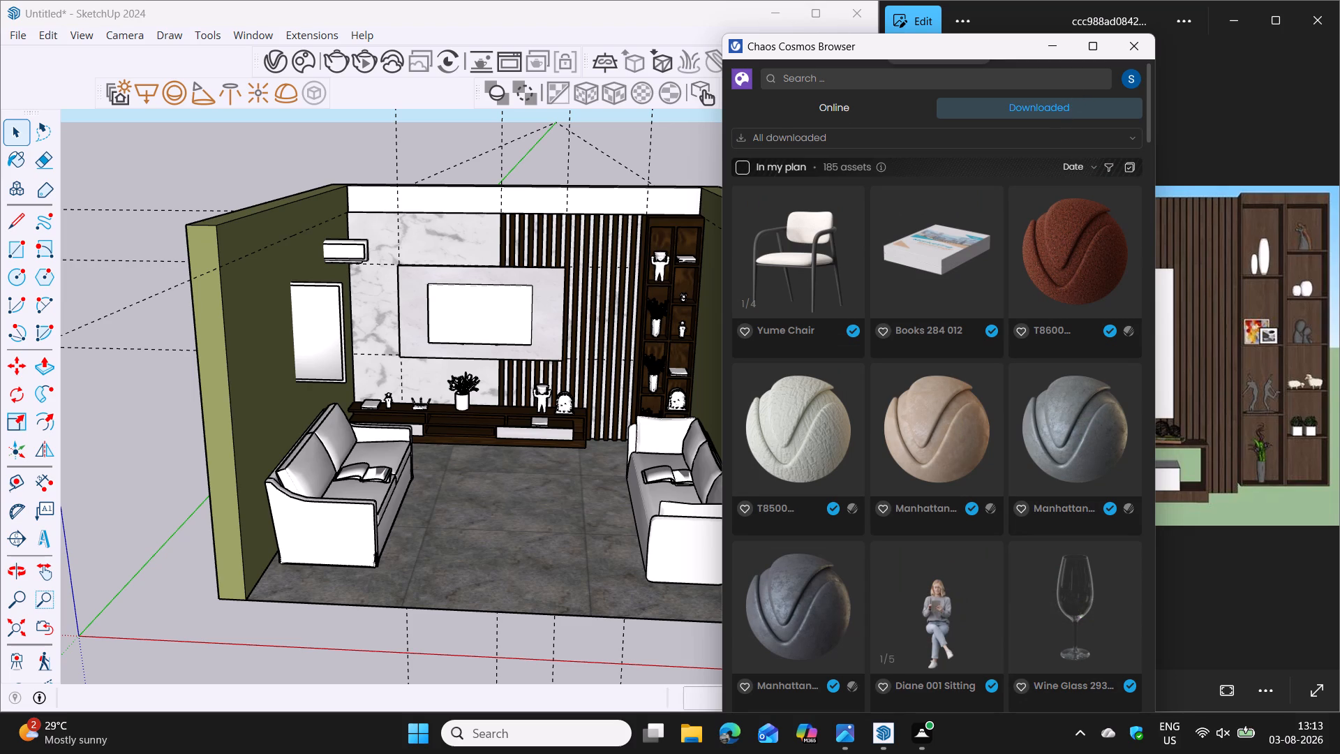
Reload the Chaos Cosmos browser on its online library and show the People category of 3D models.
{"action": "left_click", "coordinate": [846, 107]}
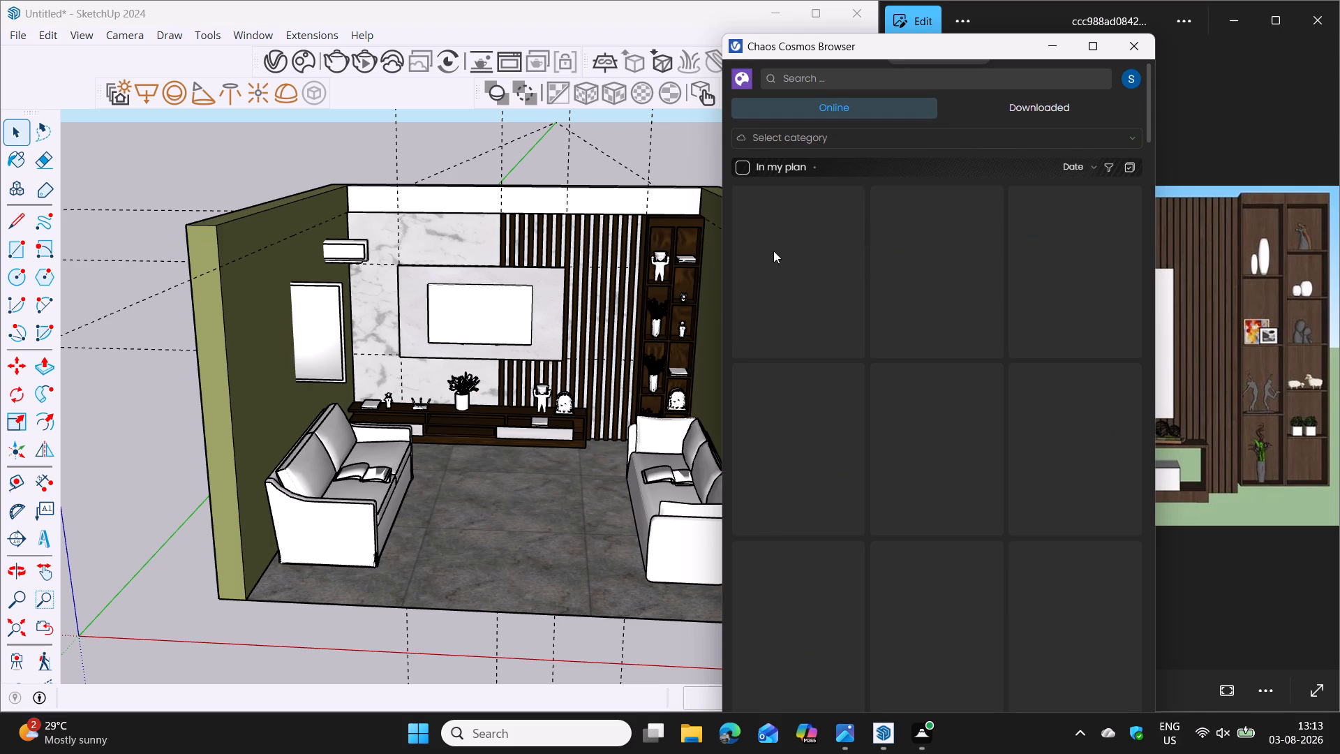
{"action": "left_click", "coordinate": [741, 75]}
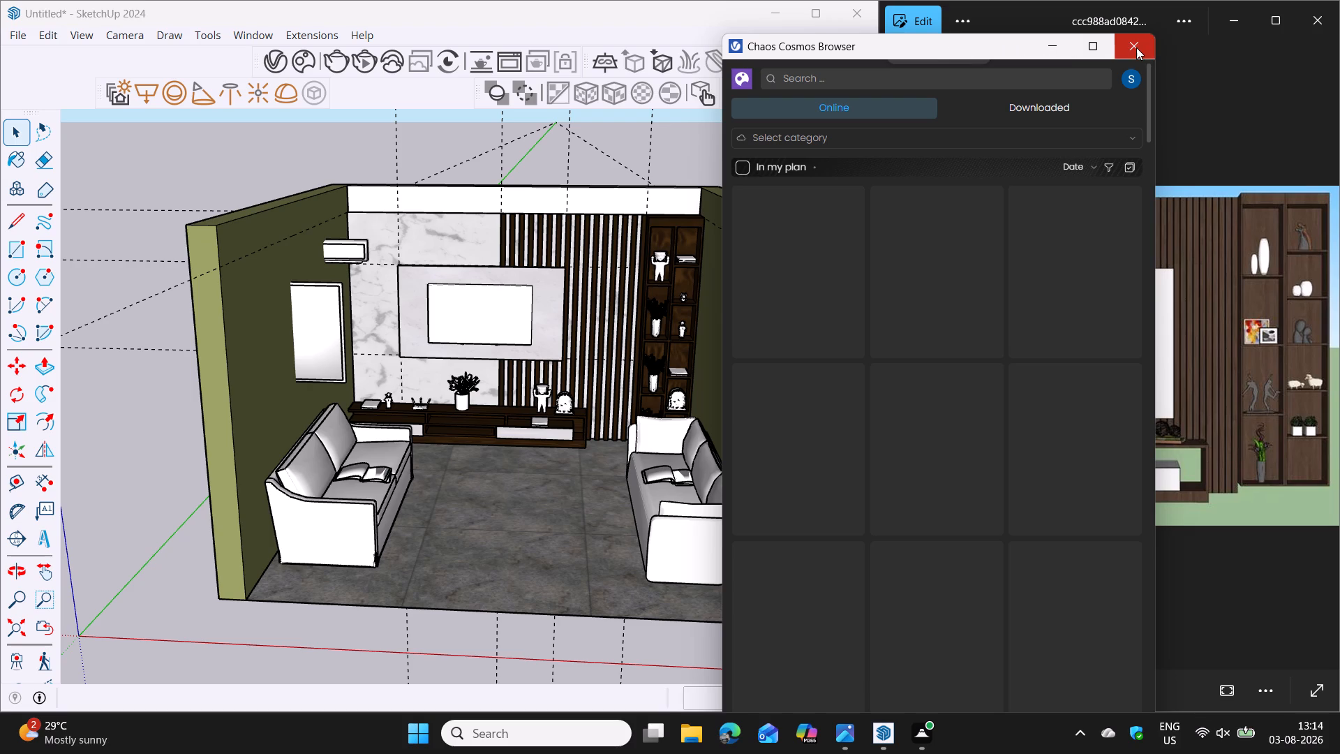
{"action": "left_click", "coordinate": [1136, 47]}
{"action": "left_click", "coordinate": [300, 59]}
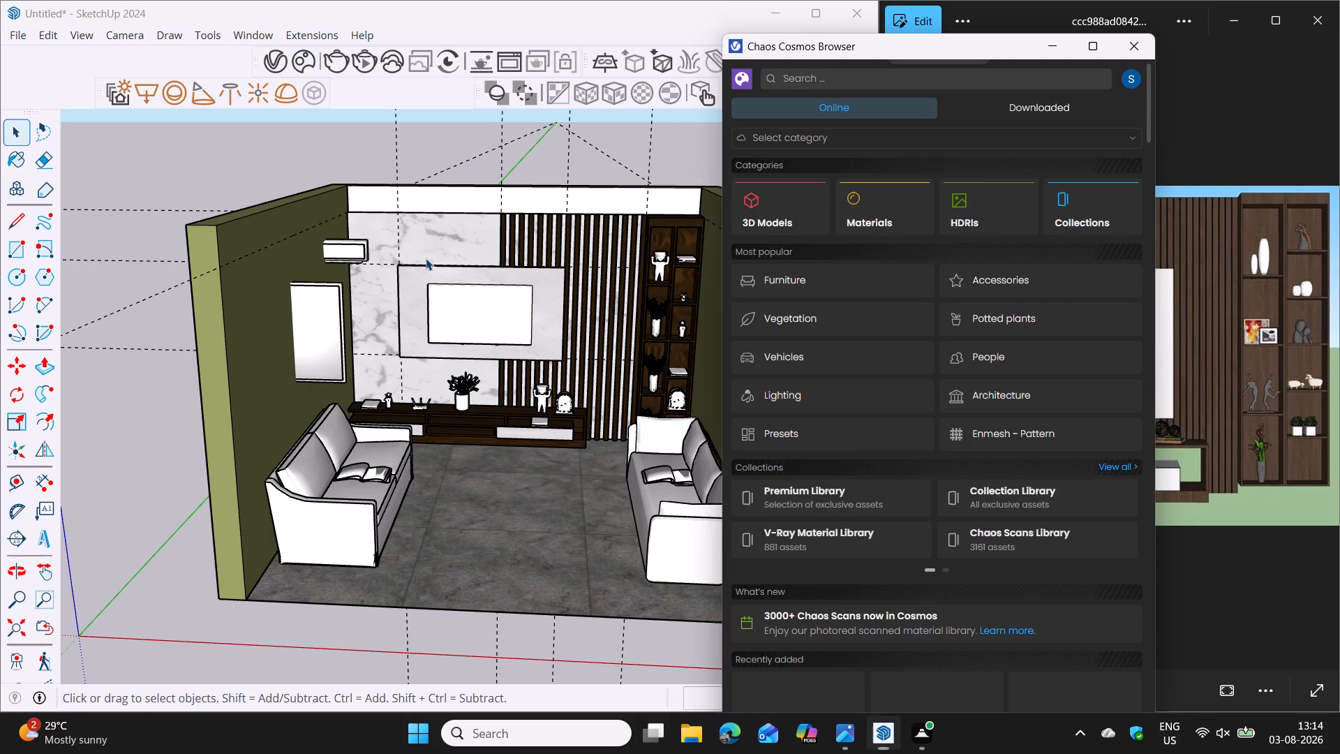
{"action": "left_click", "coordinate": [1004, 357]}
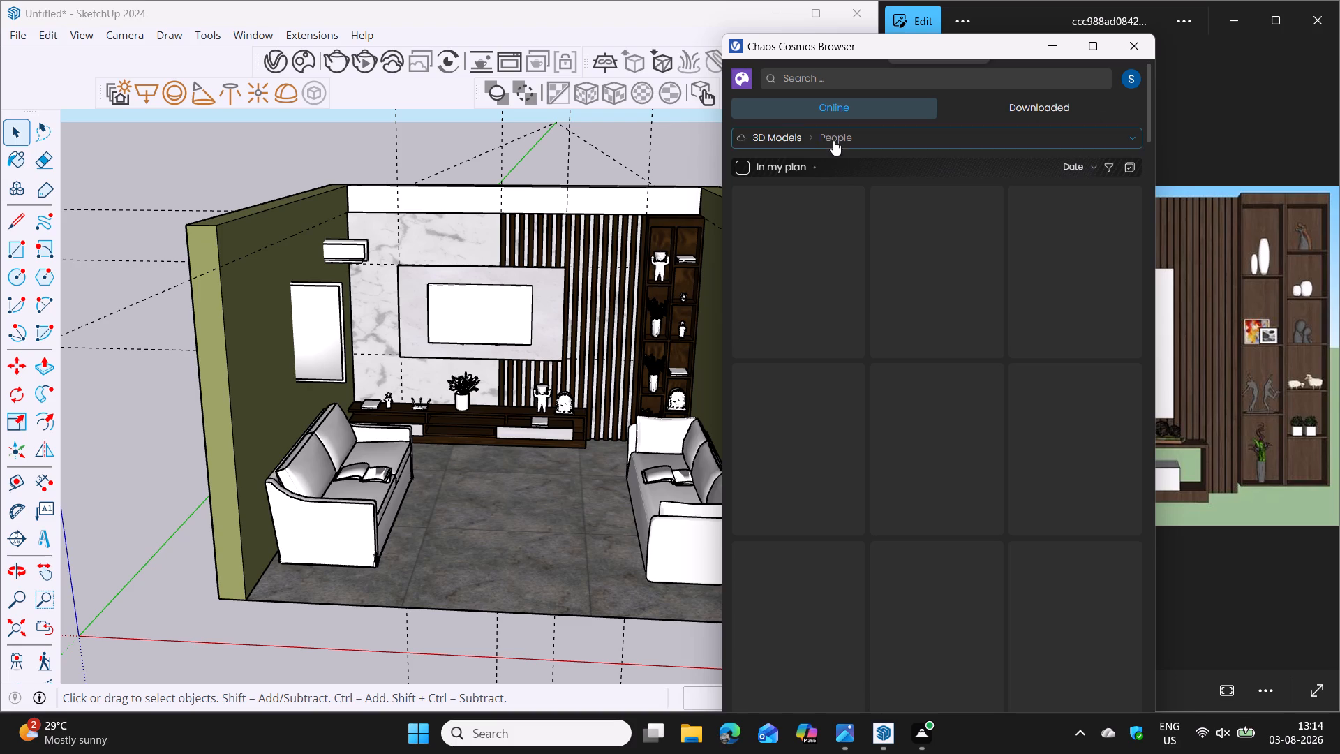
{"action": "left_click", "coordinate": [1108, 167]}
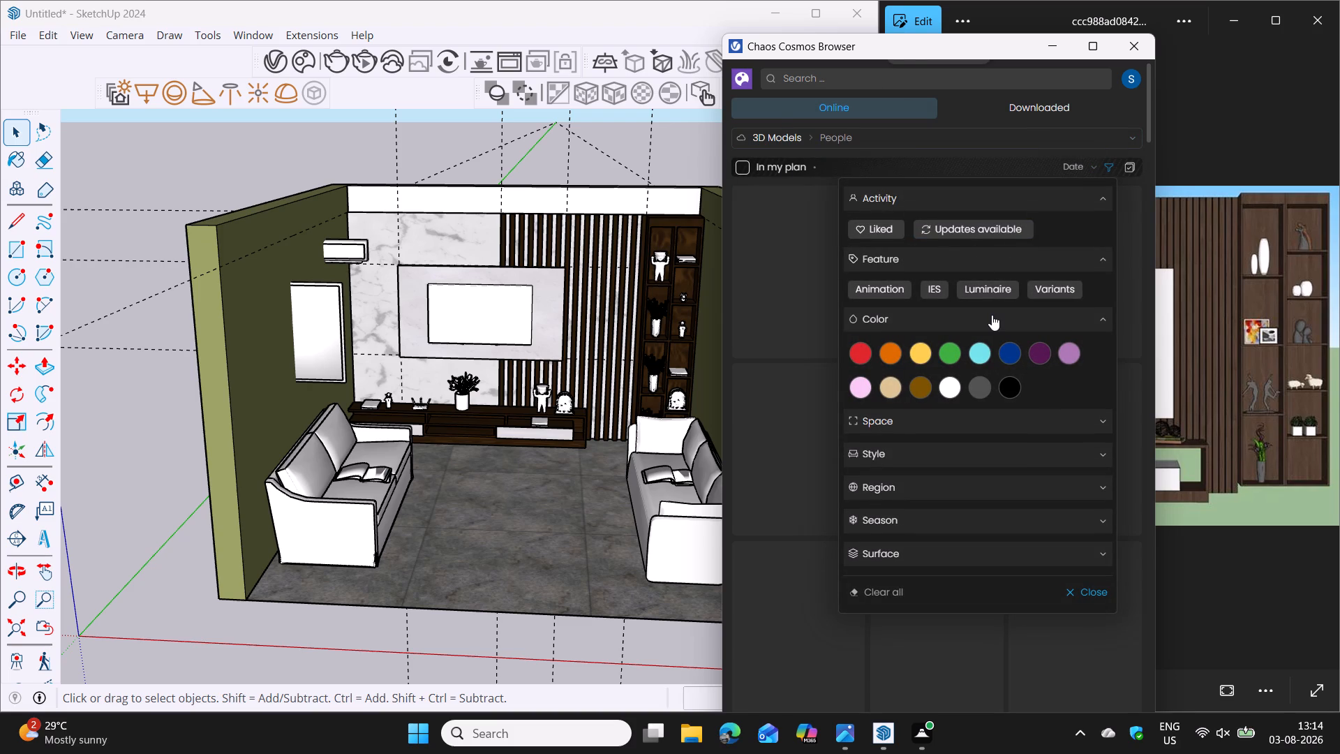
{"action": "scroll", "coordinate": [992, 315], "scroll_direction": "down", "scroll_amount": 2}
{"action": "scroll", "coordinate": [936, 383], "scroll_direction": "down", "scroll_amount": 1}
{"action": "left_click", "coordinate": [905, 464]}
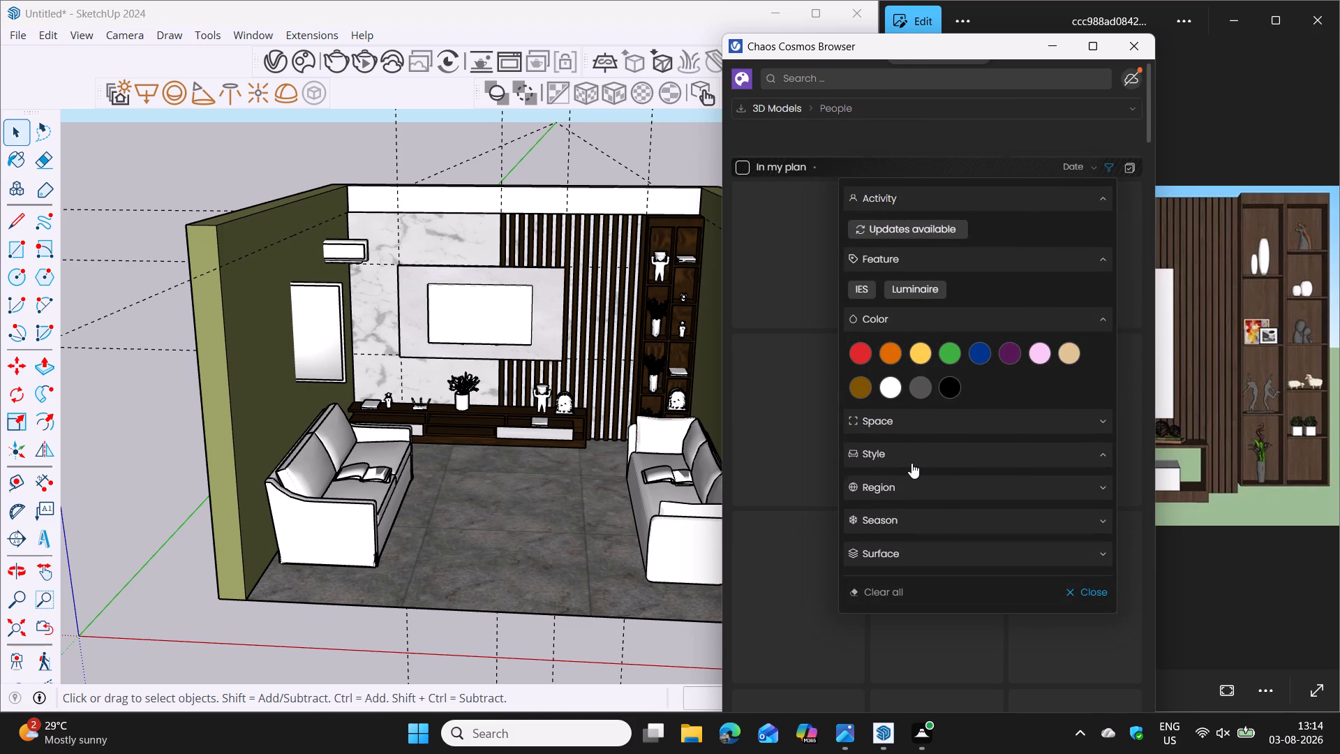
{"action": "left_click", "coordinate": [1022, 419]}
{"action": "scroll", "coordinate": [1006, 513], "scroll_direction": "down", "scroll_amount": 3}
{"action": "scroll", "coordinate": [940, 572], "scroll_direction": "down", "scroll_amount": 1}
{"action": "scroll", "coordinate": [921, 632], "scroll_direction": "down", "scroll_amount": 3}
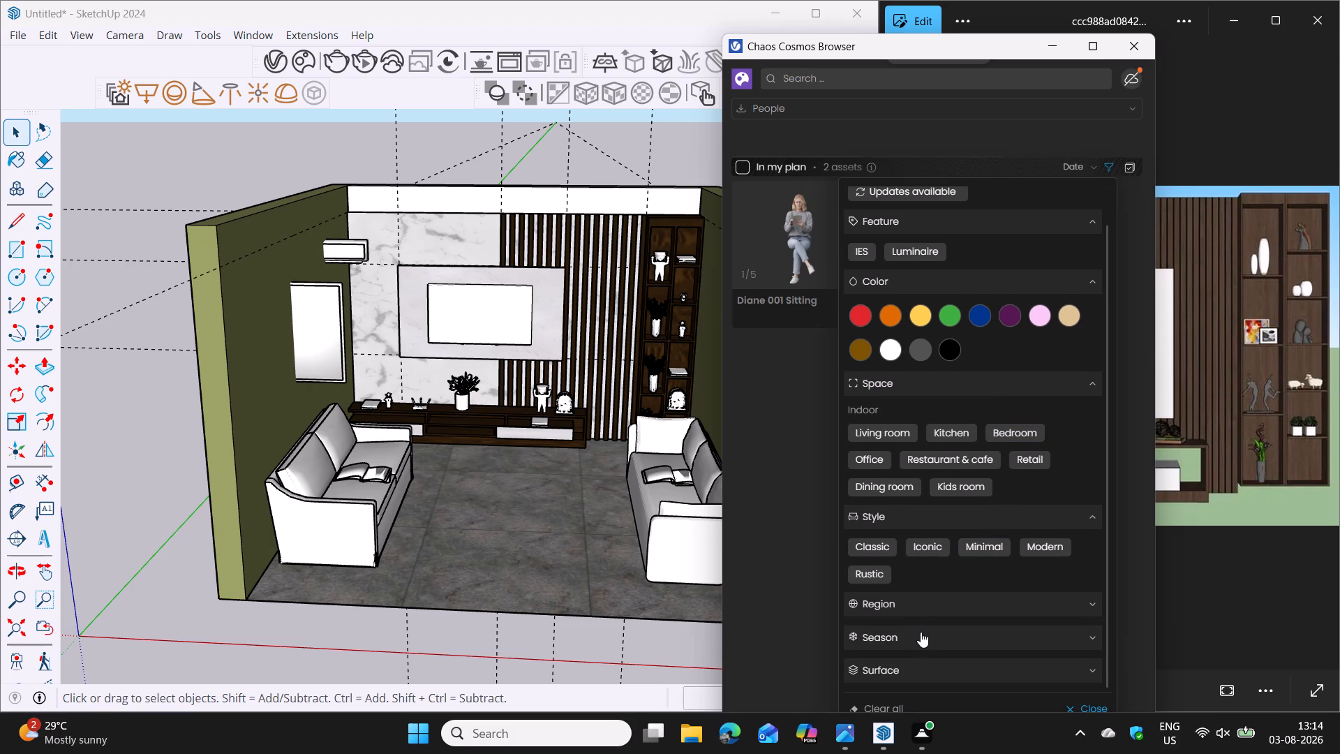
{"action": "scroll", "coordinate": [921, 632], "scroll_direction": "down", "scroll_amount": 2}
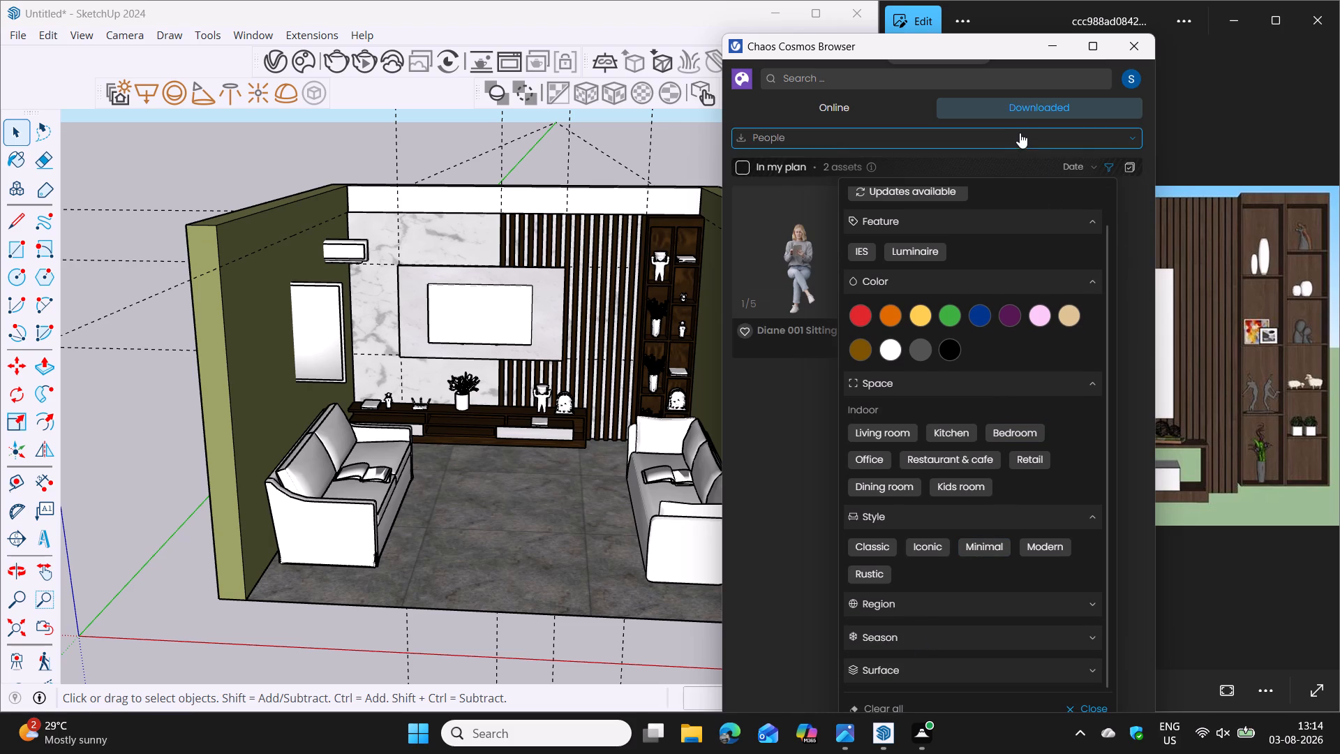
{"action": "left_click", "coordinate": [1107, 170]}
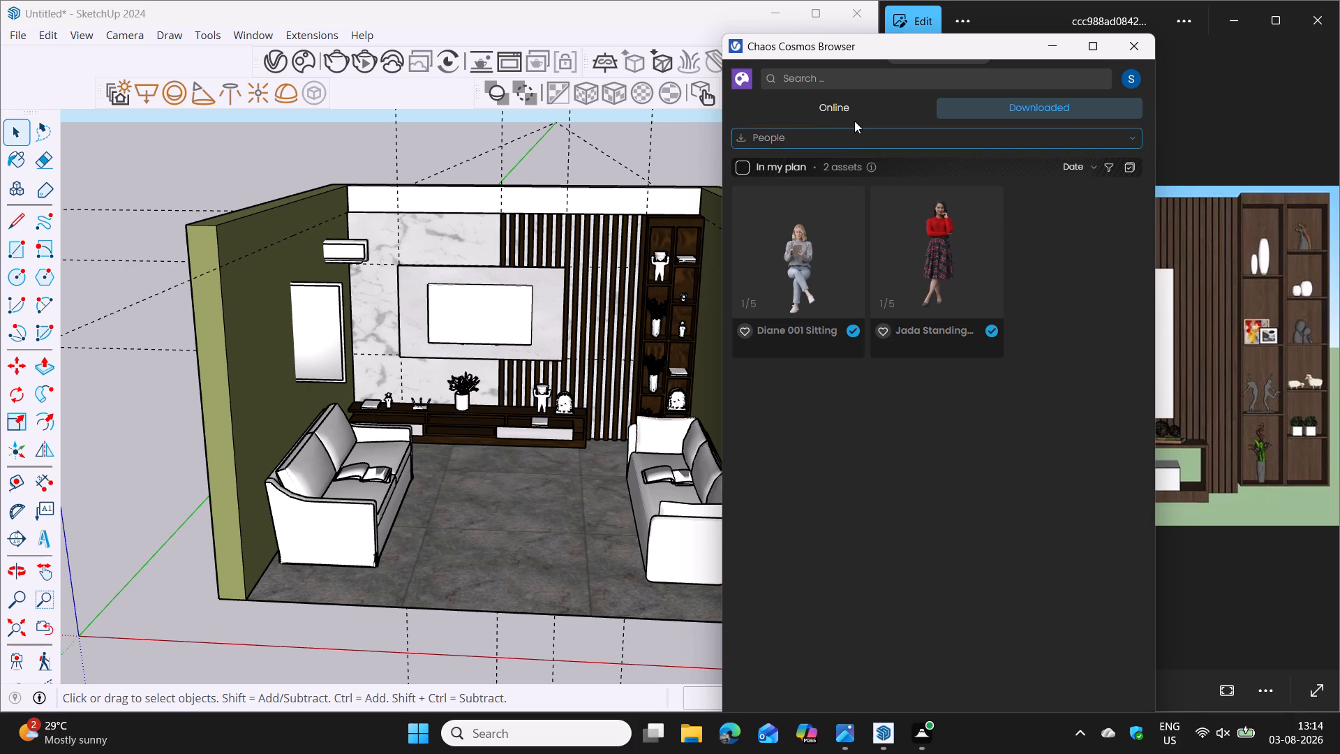
Look through the online People models for a figure suited to the living room, previewing the outfit variants of Kavon Sitting 003.
{"action": "left_click", "coordinate": [839, 110]}
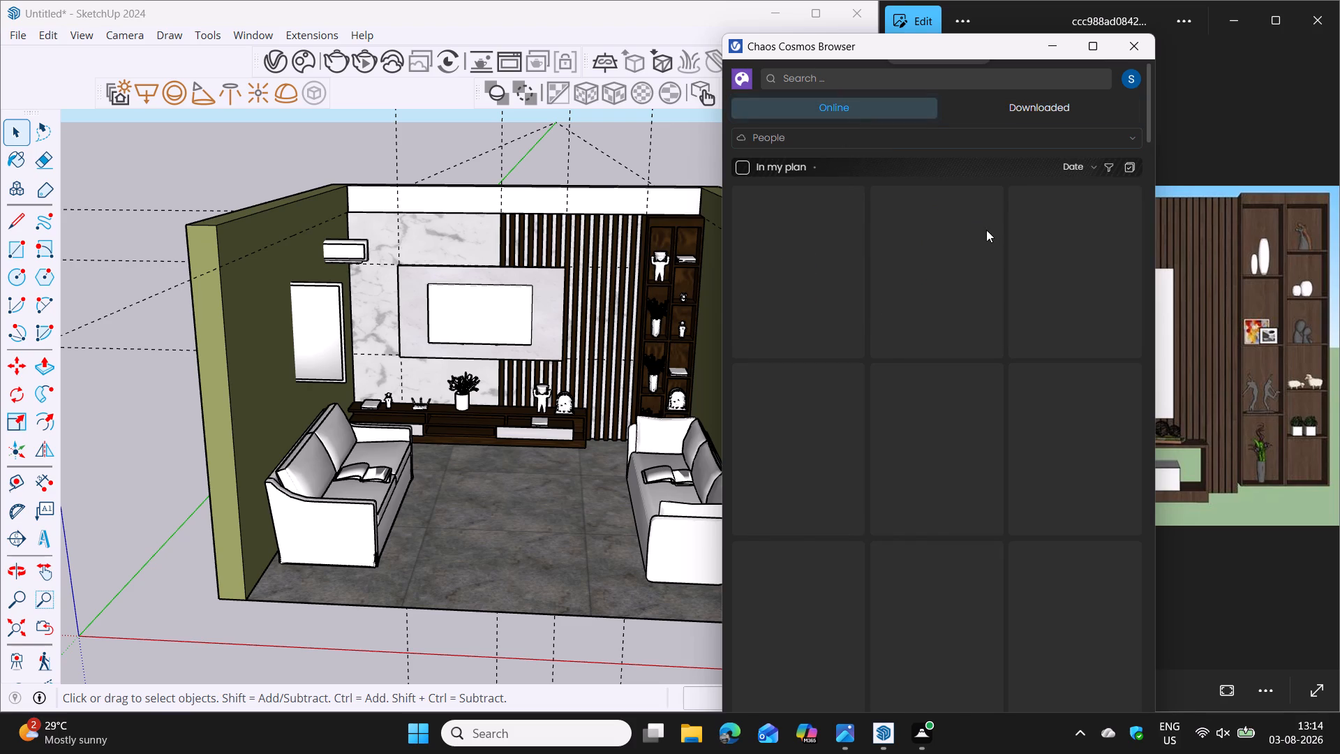
{"action": "scroll", "coordinate": [1057, 287], "scroll_direction": "down", "scroll_amount": 3}
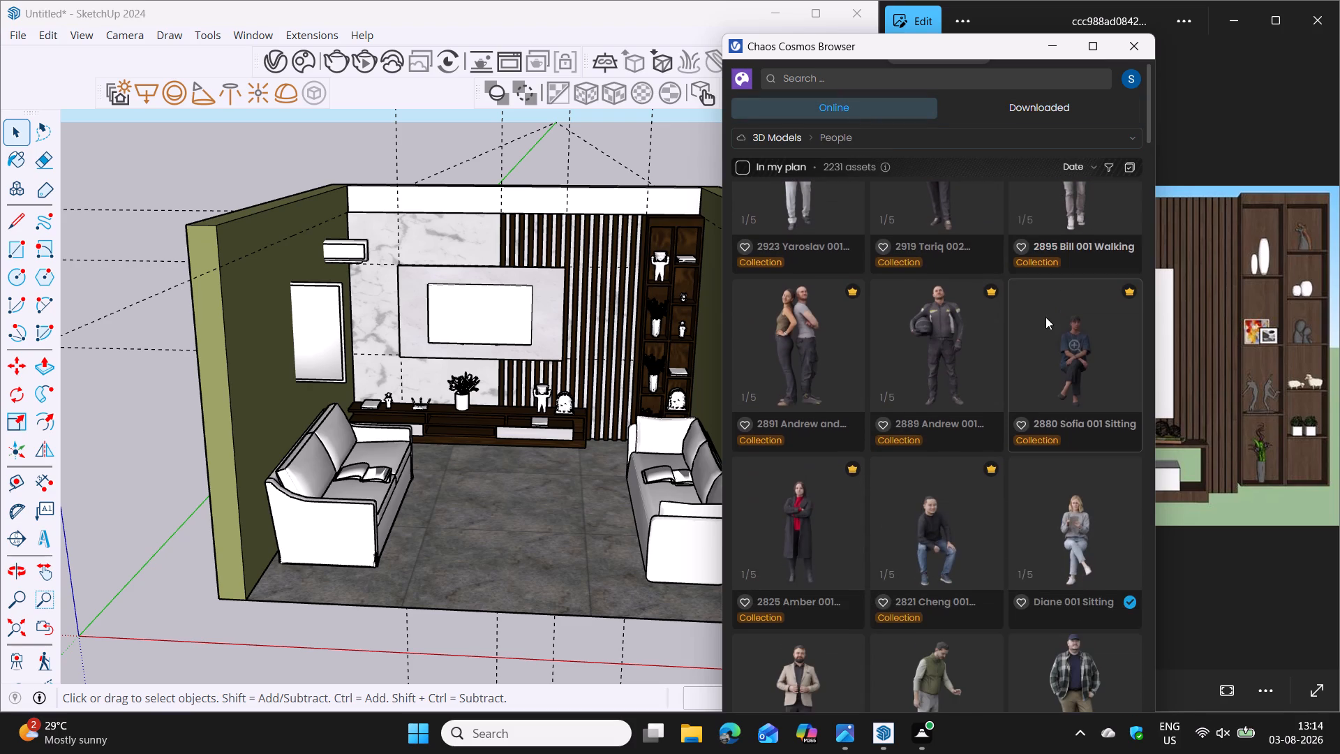
{"action": "scroll", "coordinate": [1025, 328], "scroll_direction": "down", "scroll_amount": 3}
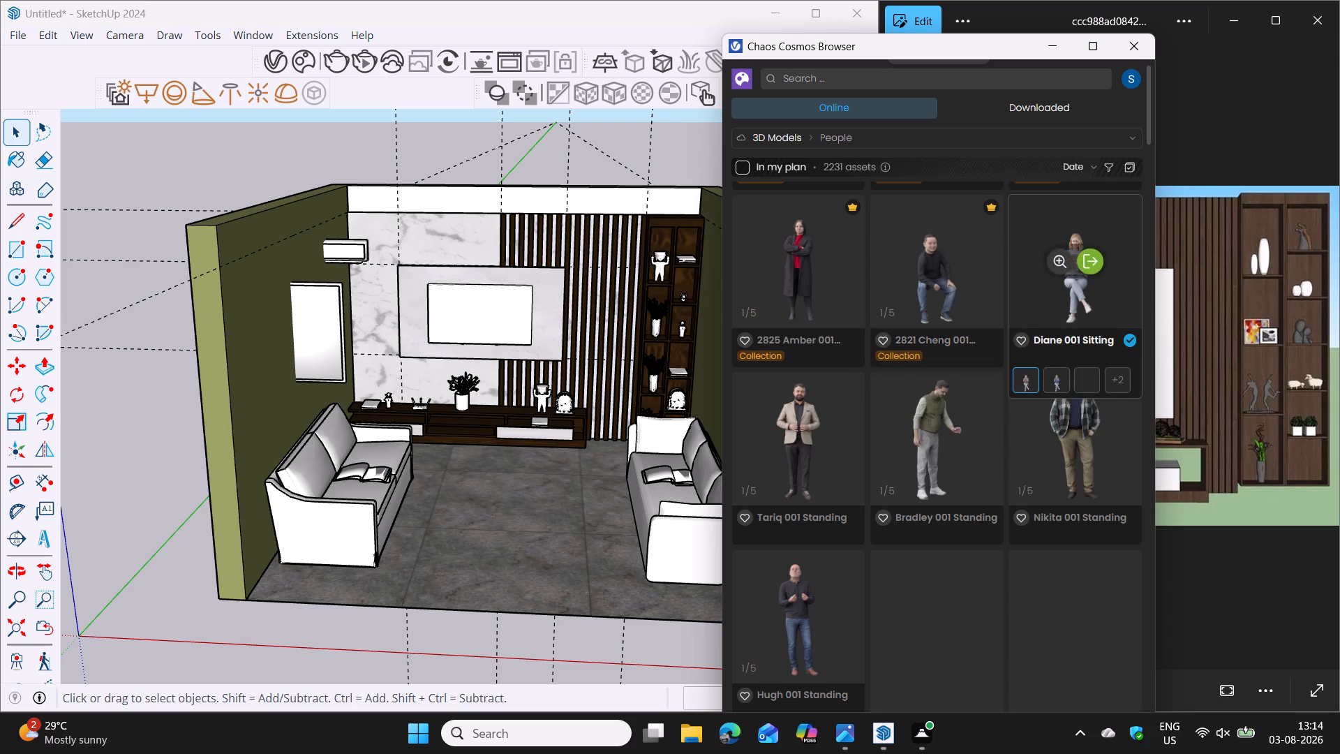
{"action": "scroll", "coordinate": [958, 441], "scroll_direction": "down", "scroll_amount": 3}
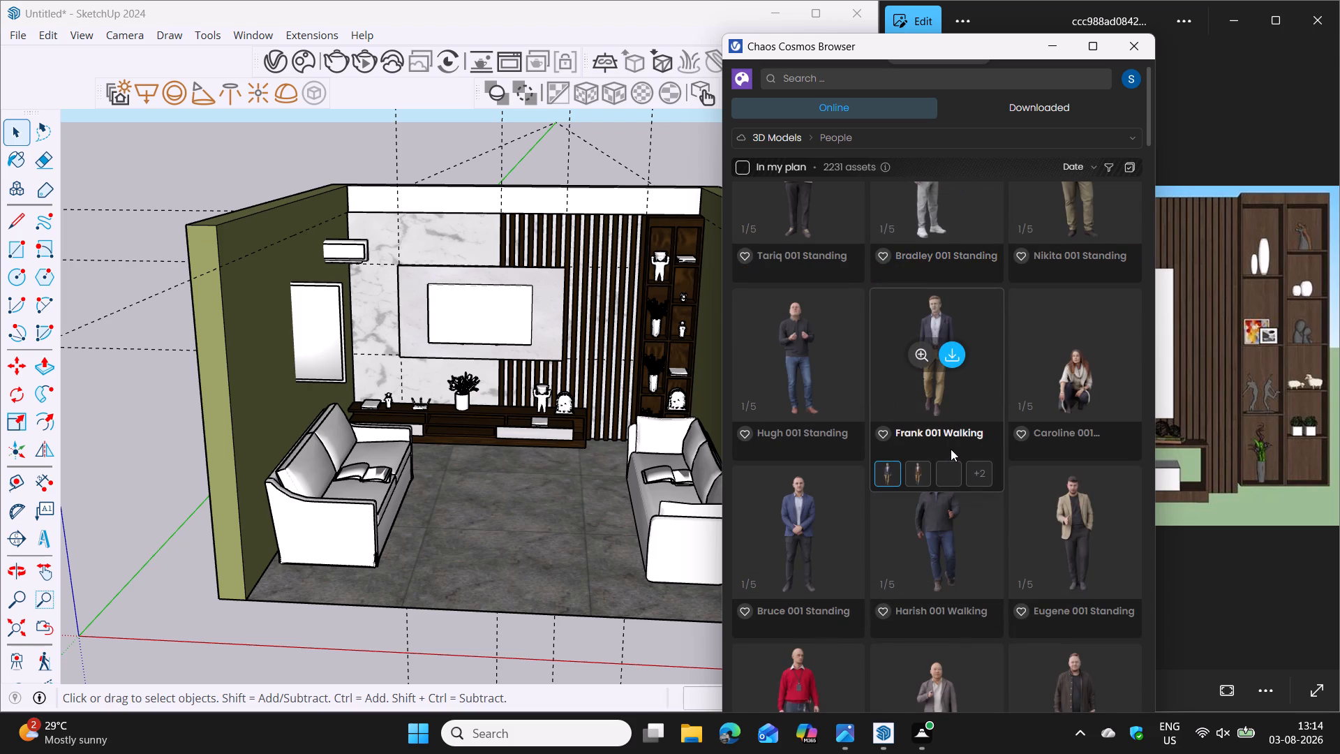
{"action": "scroll", "coordinate": [1008, 408], "scroll_direction": "down", "scroll_amount": 3}
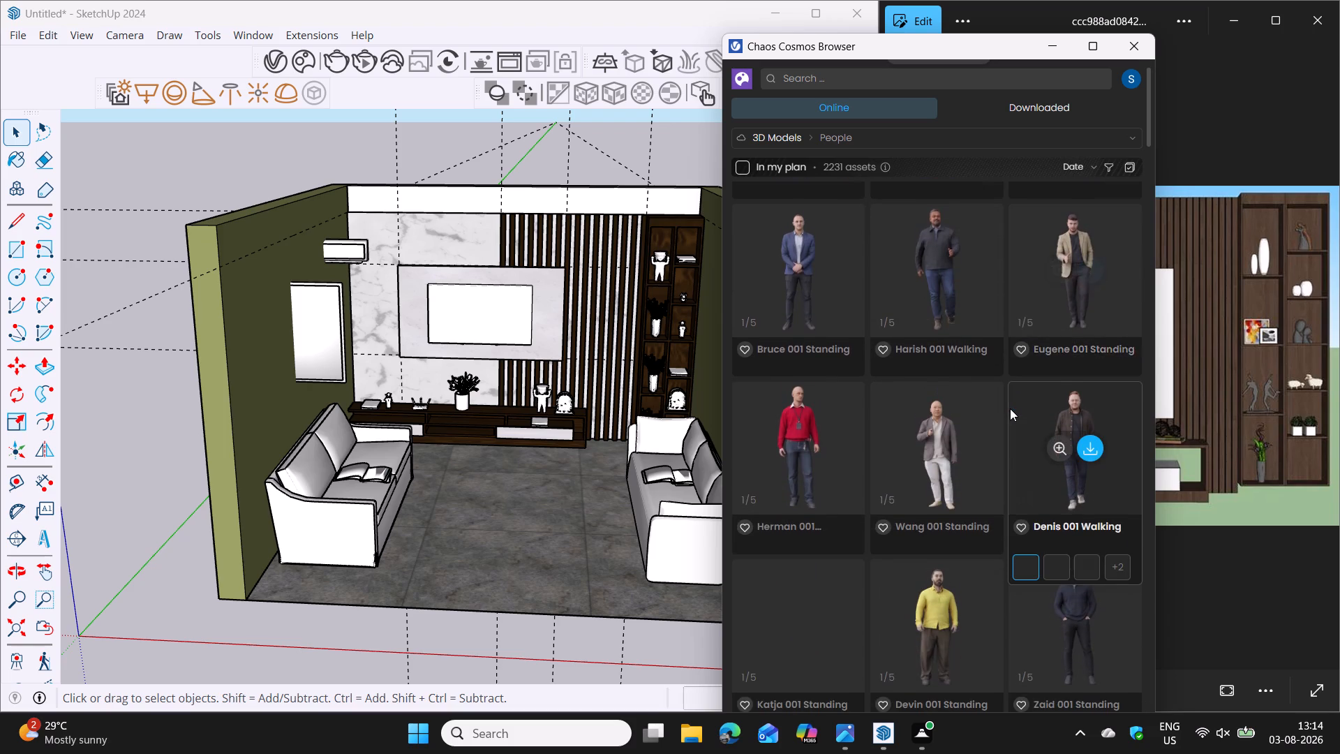
{"action": "scroll", "coordinate": [1010, 408], "scroll_direction": "down", "scroll_amount": 5}
{"action": "scroll", "coordinate": [1010, 408], "scroll_direction": "up", "scroll_amount": 1}
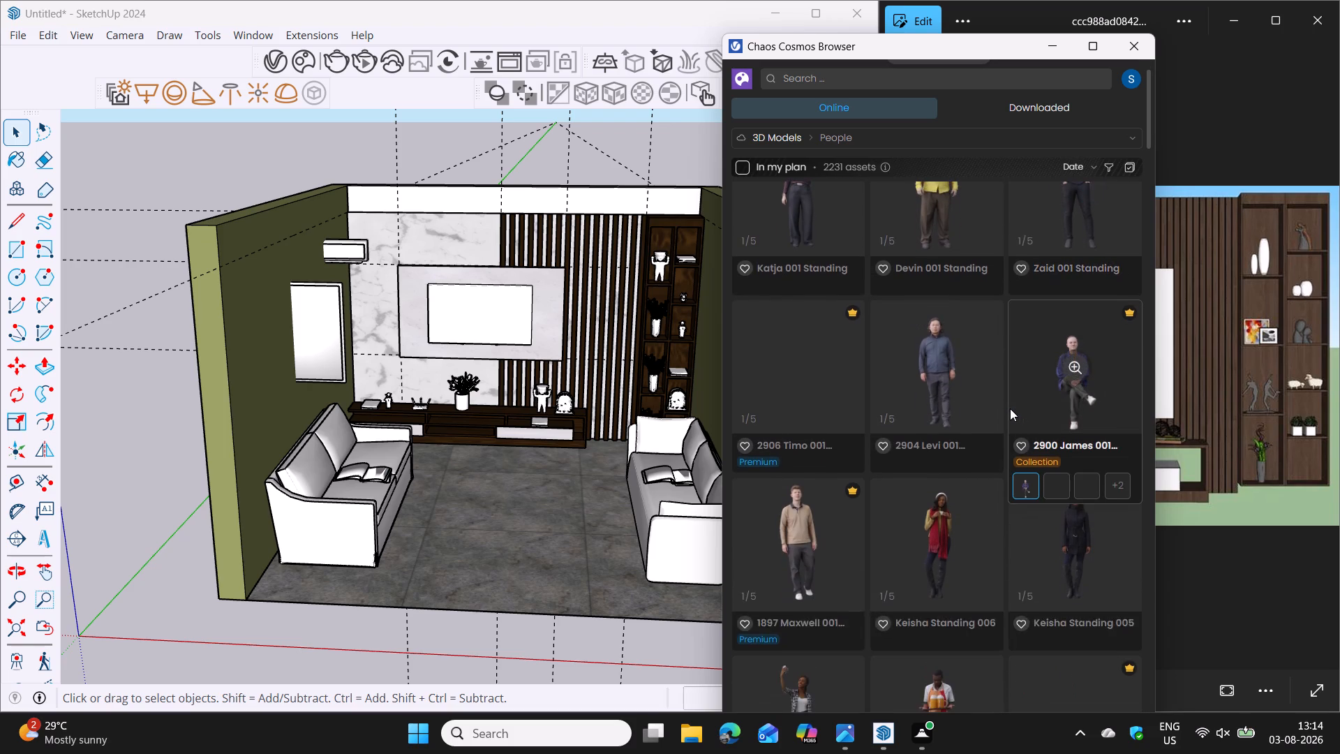
{"action": "scroll", "coordinate": [984, 478], "scroll_direction": "down", "scroll_amount": 1}
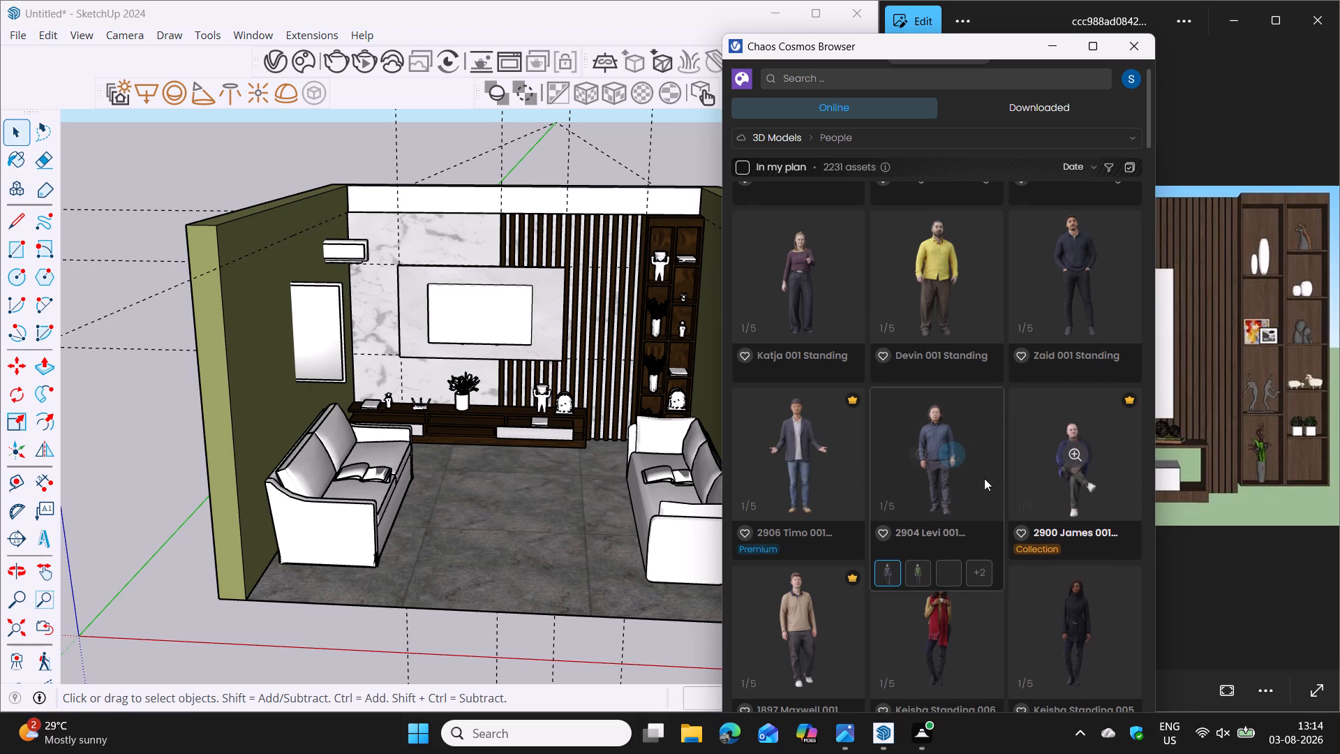
{"action": "scroll", "coordinate": [984, 478], "scroll_direction": "down", "scroll_amount": 2}
{"action": "scroll", "coordinate": [979, 478], "scroll_direction": "up", "scroll_amount": 1}
{"action": "scroll", "coordinate": [979, 478], "scroll_direction": "down", "scroll_amount": 2}
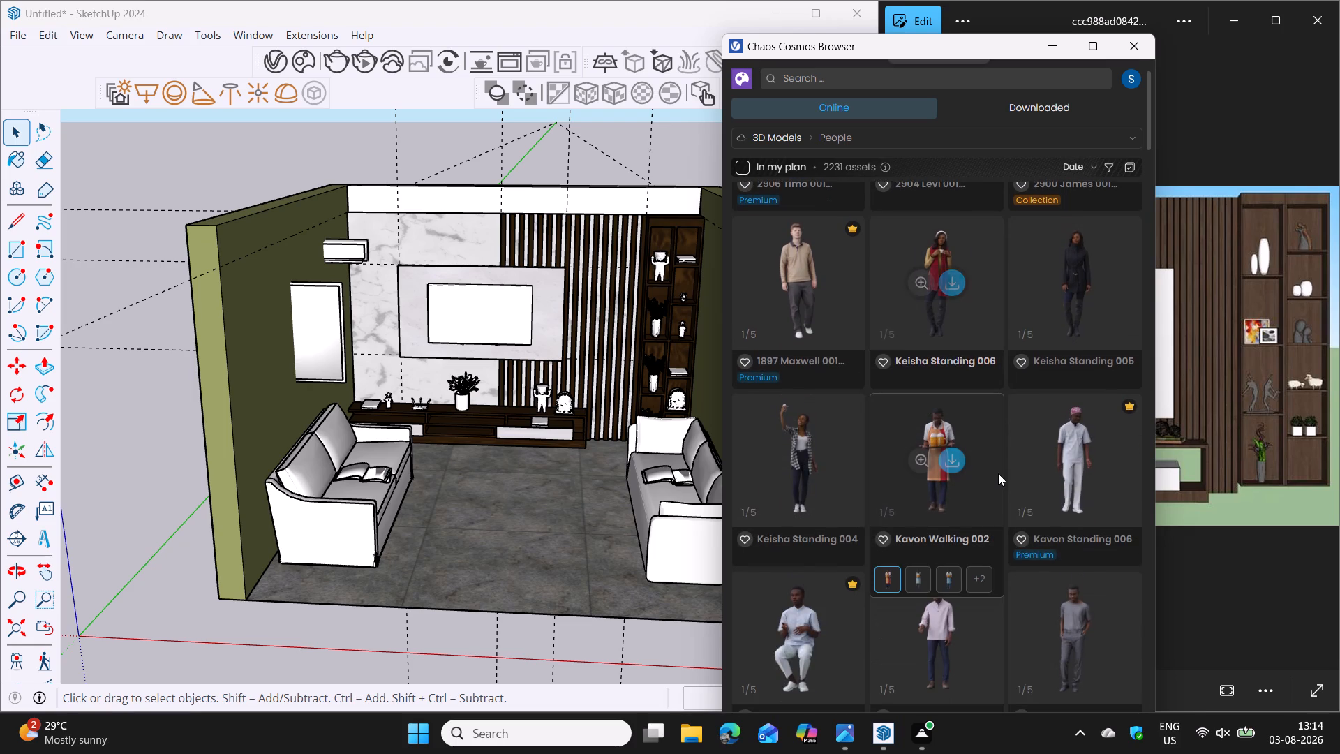
{"action": "scroll", "coordinate": [998, 473], "scroll_direction": "down", "scroll_amount": 1}
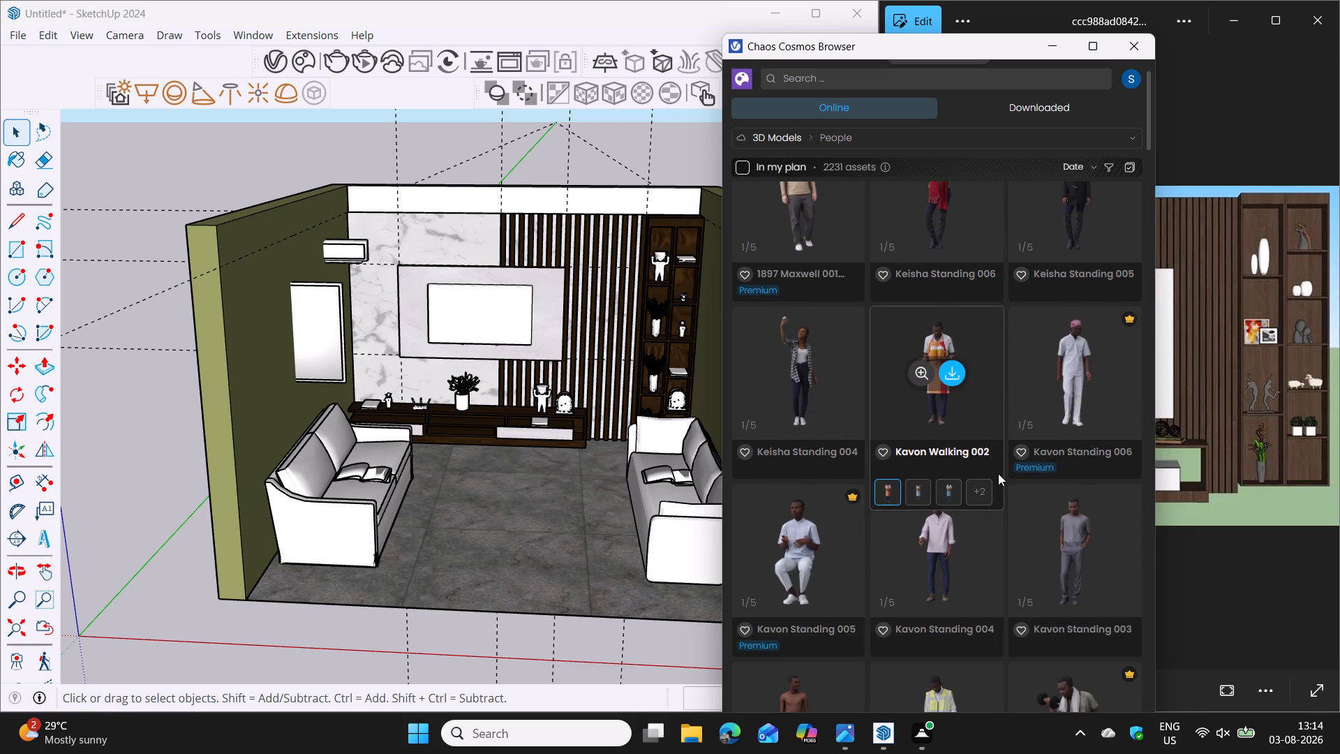
{"action": "scroll", "coordinate": [998, 473], "scroll_direction": "down", "scroll_amount": 3}
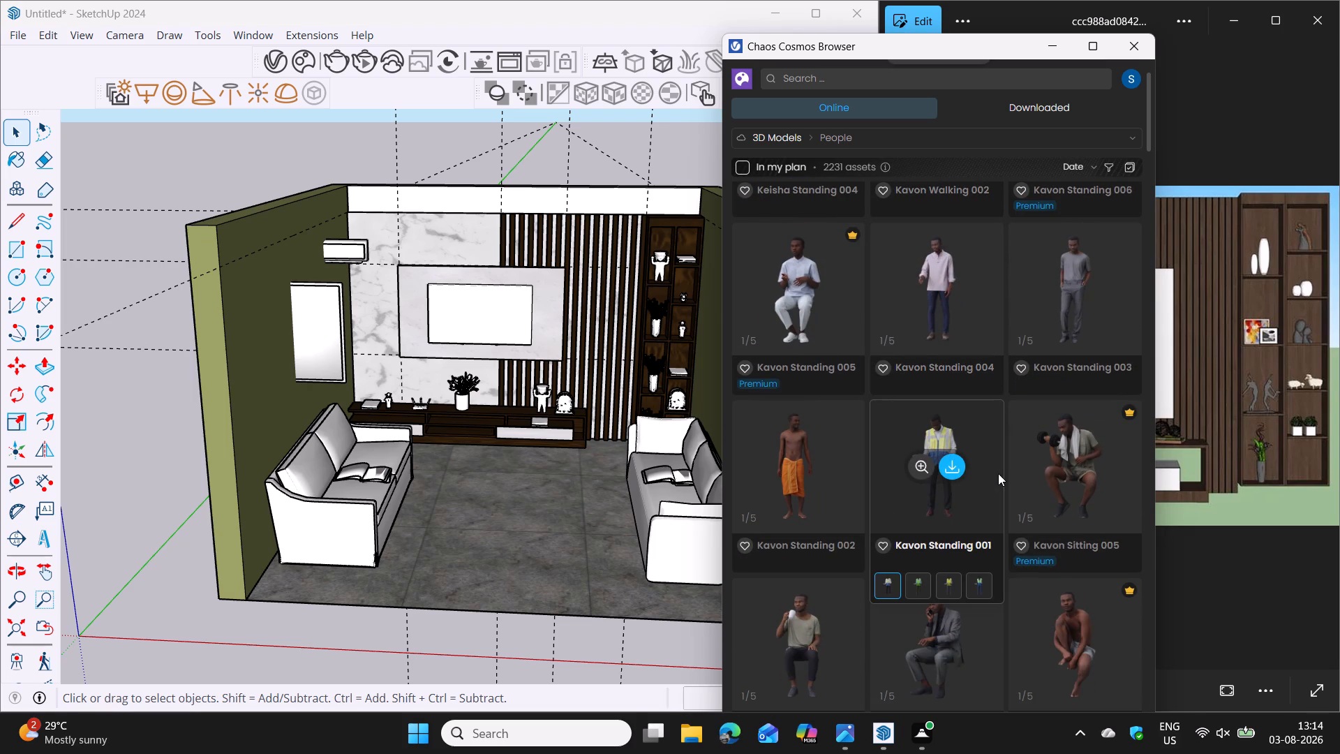
{"action": "scroll", "coordinate": [998, 473], "scroll_direction": "down", "scroll_amount": 2}
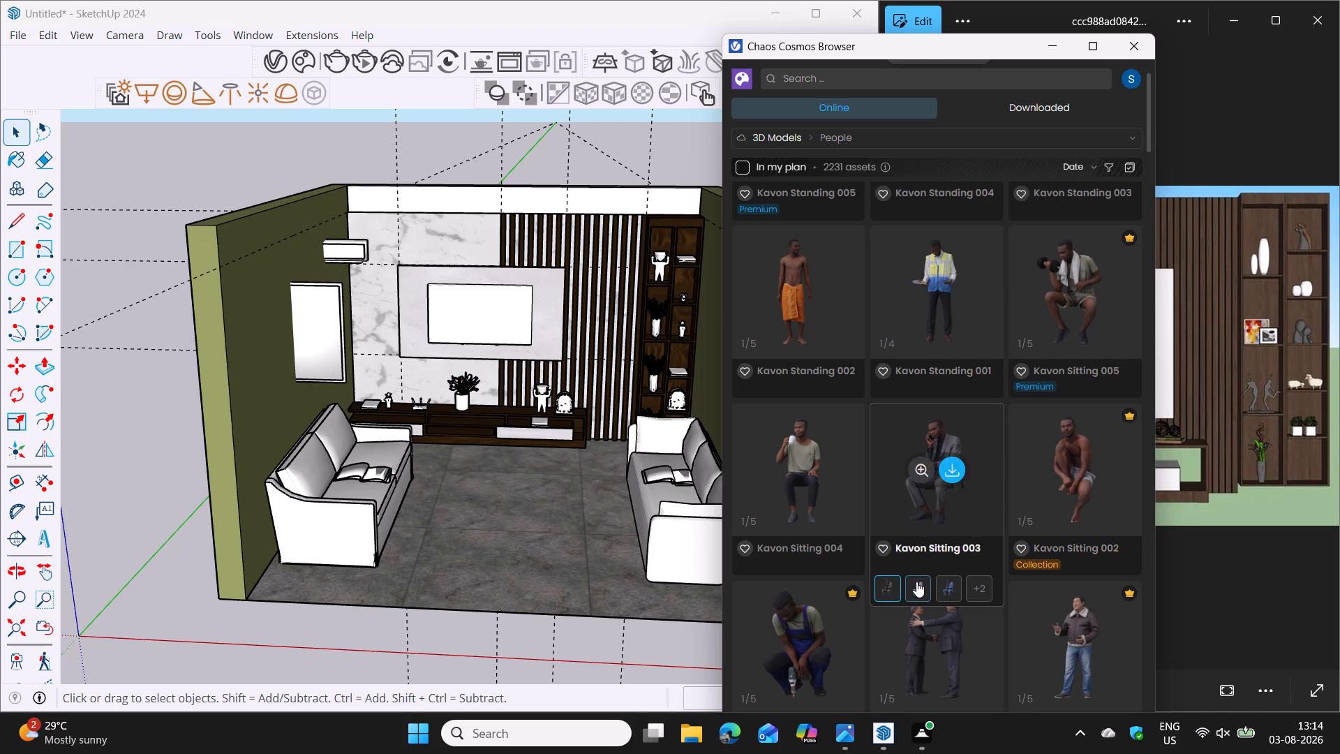
{"action": "left_click", "coordinate": [916, 583]}
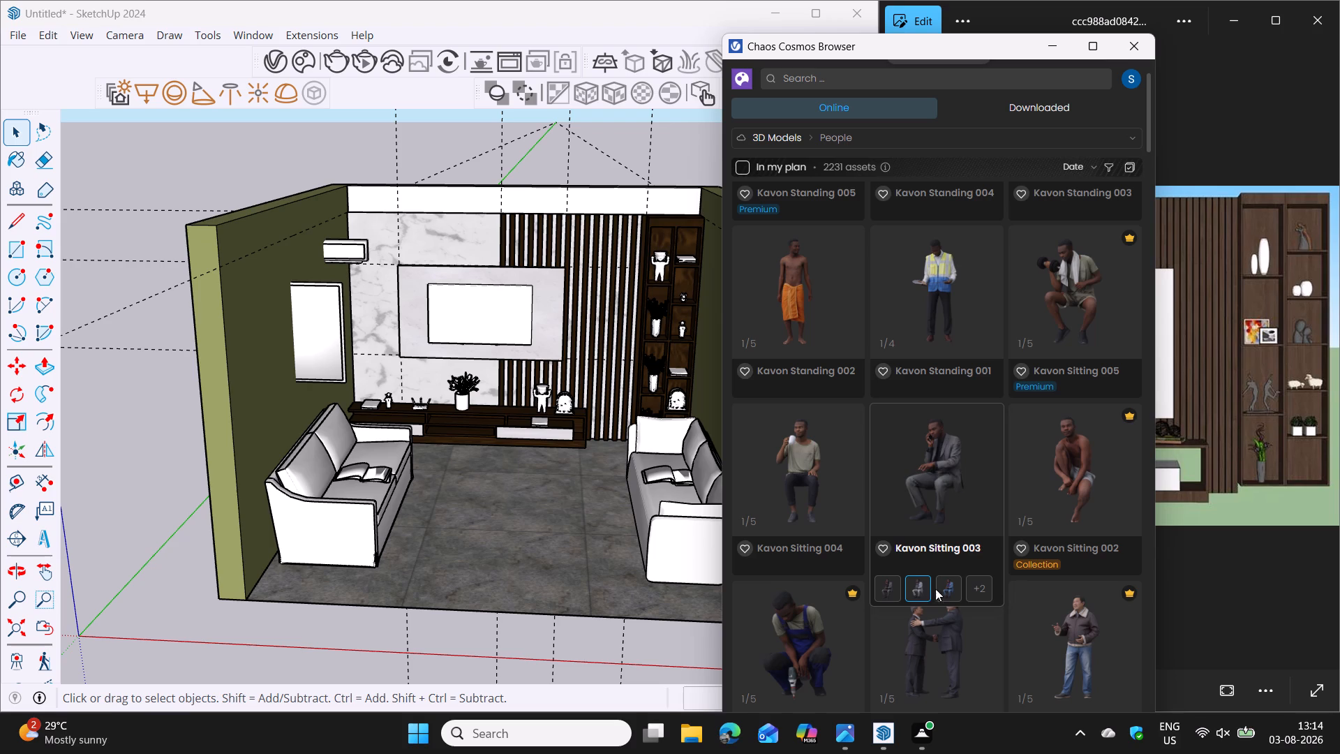
{"action": "left_click", "coordinate": [947, 588]}
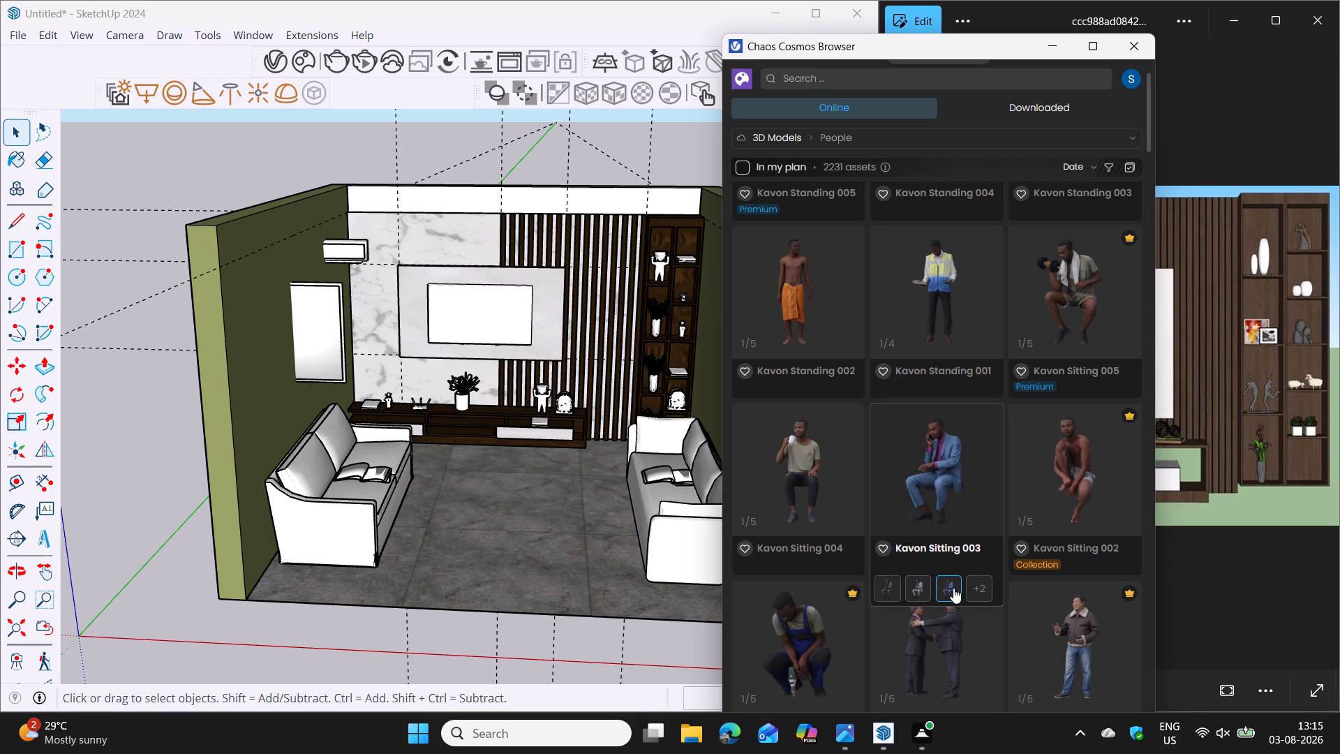
Browse the online People models for a seated figure and download Joseph Sitting 003.
{"action": "scroll", "coordinate": [980, 444], "scroll_direction": "down", "scroll_amount": 2}
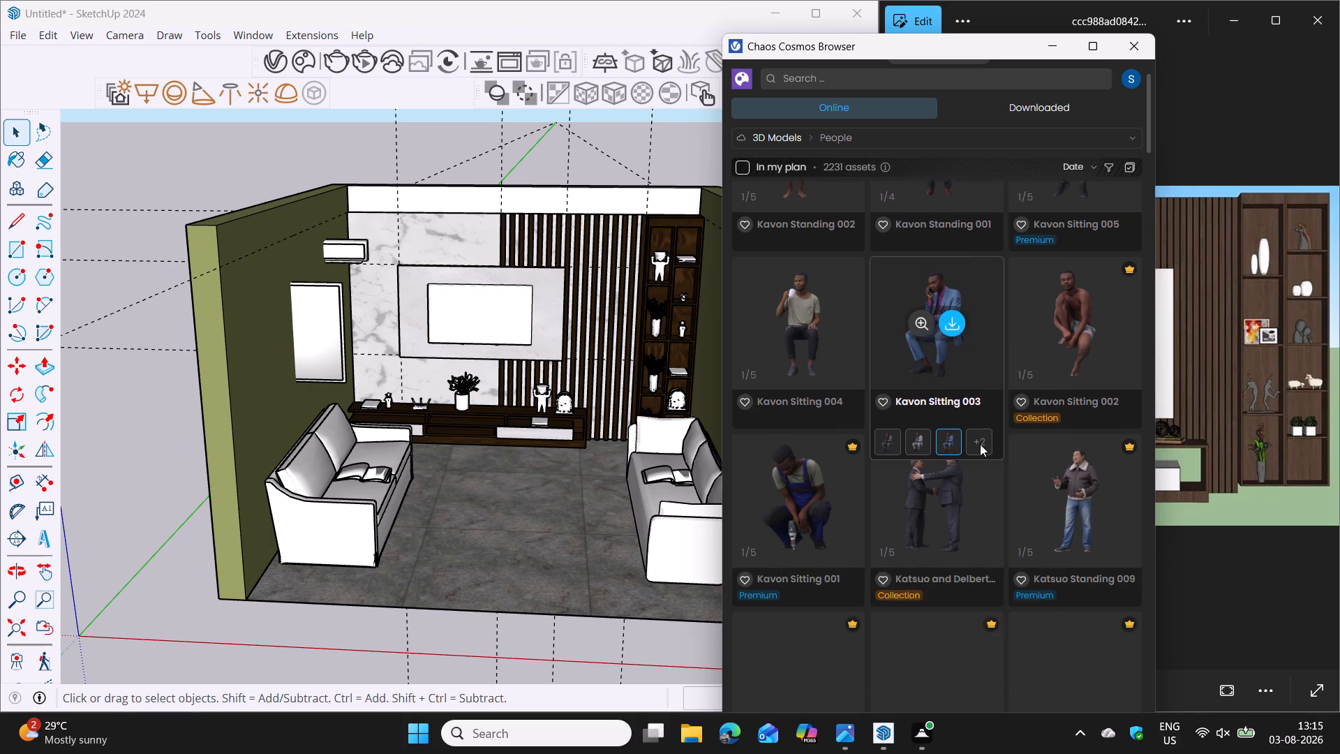
{"action": "scroll", "coordinate": [987, 369], "scroll_direction": "down", "scroll_amount": 4}
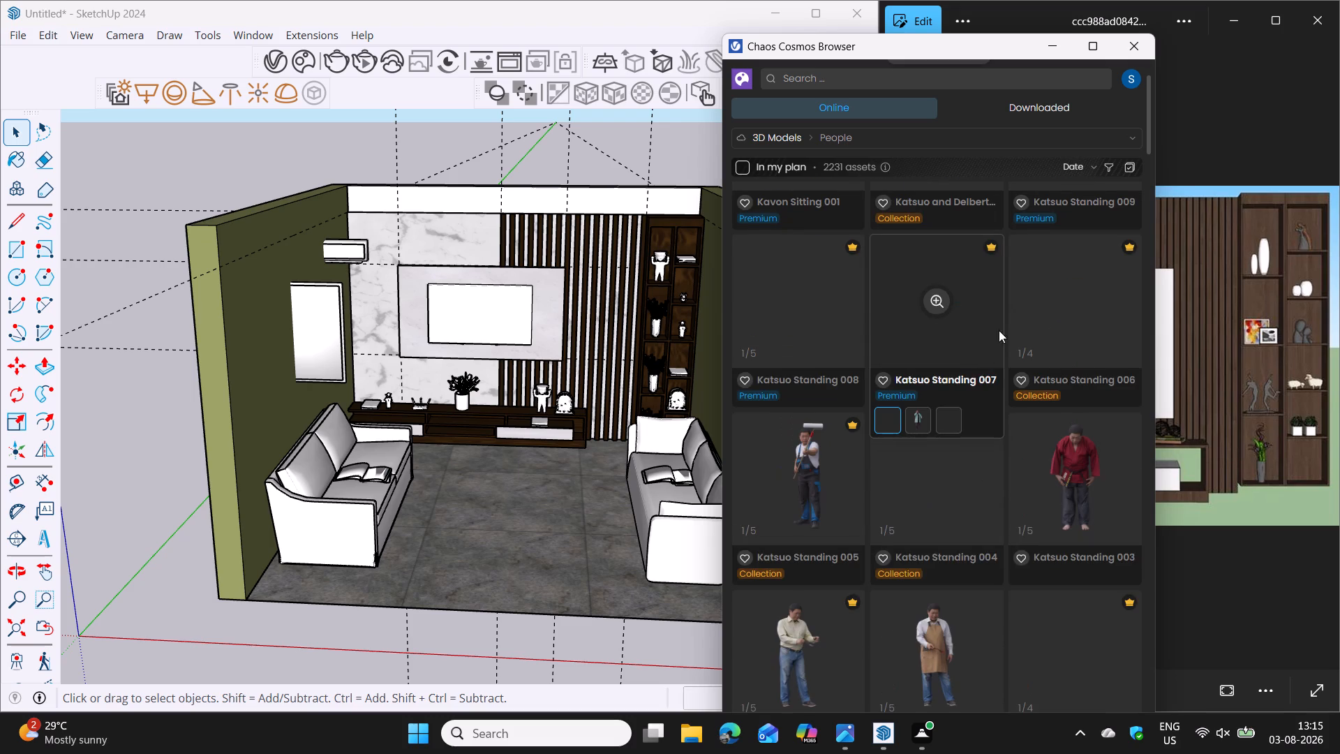
{"action": "scroll", "coordinate": [1063, 353], "scroll_direction": "down", "scroll_amount": 2}
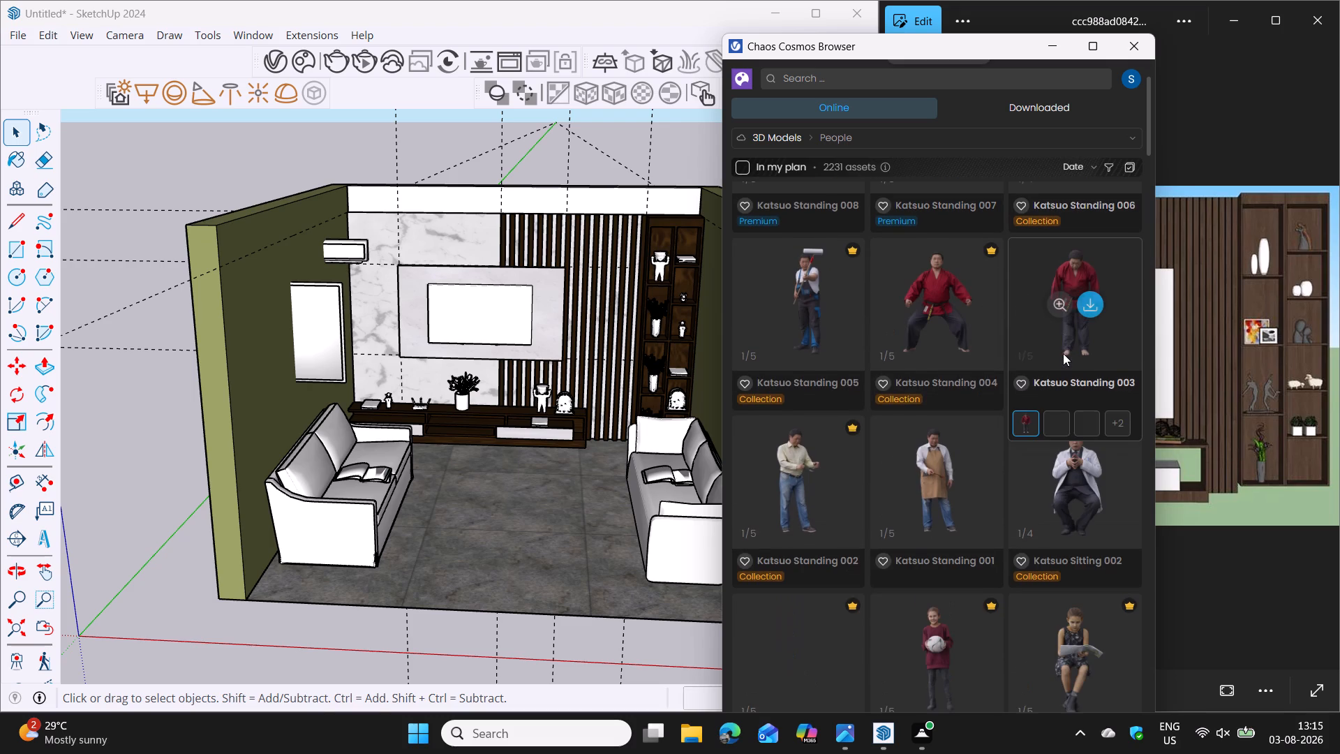
{"action": "scroll", "coordinate": [1063, 353], "scroll_direction": "down", "scroll_amount": 1}
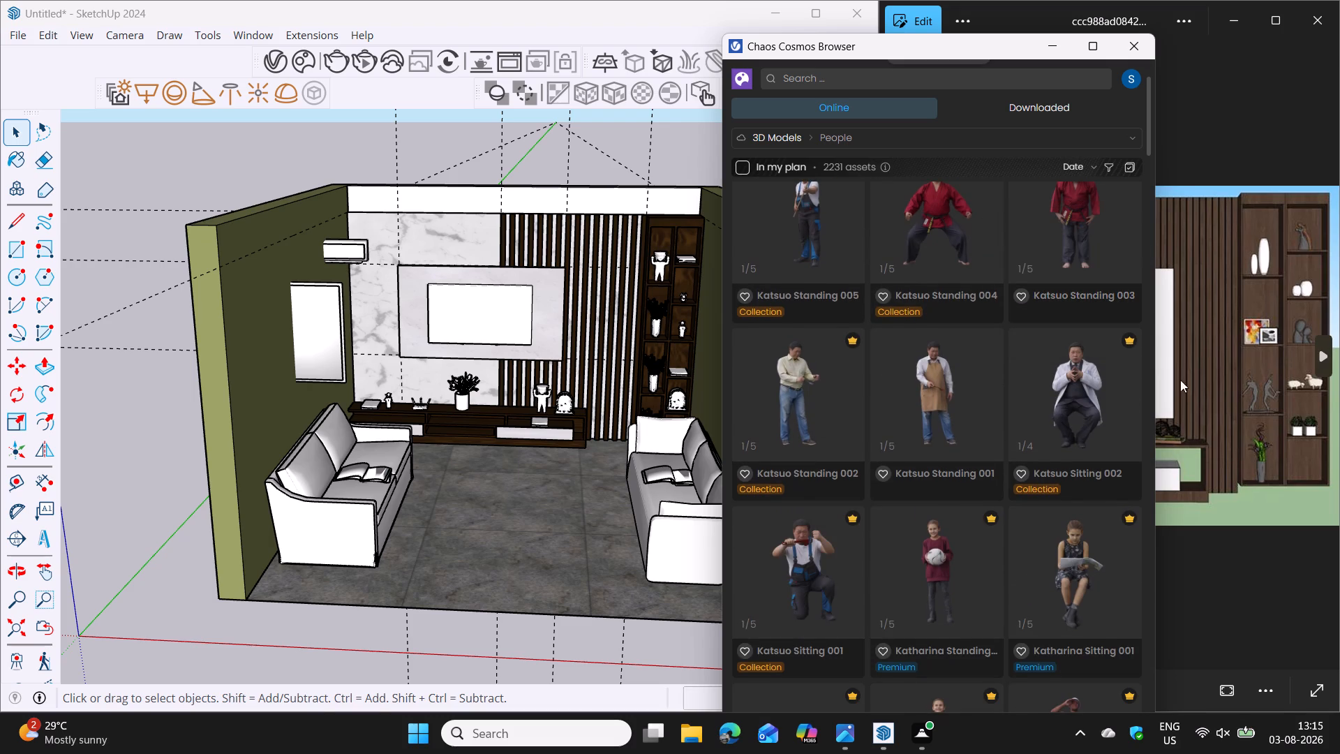
{"action": "scroll", "coordinate": [1119, 395], "scroll_direction": "down", "scroll_amount": 2}
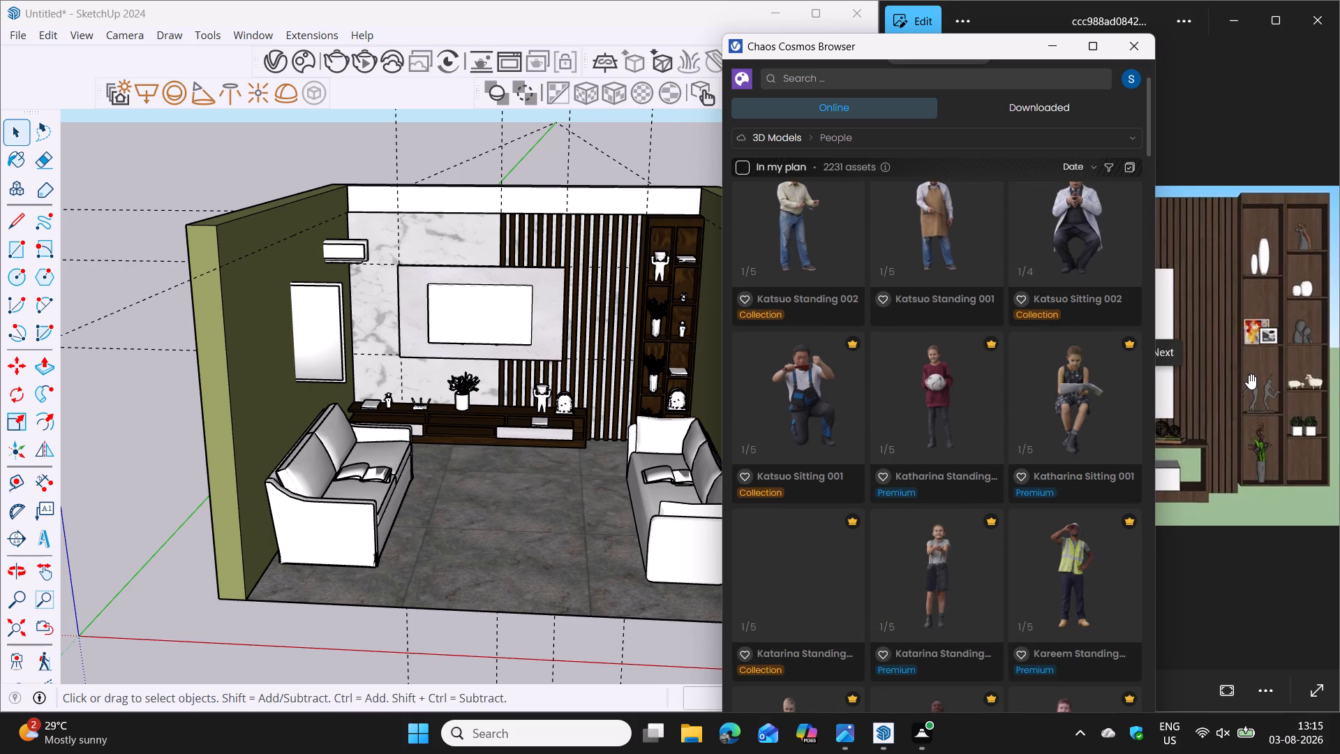
{"action": "scroll", "coordinate": [1249, 374], "scroll_direction": "down", "scroll_amount": 2}
{"action": "scroll", "coordinate": [1049, 448], "scroll_direction": "down", "scroll_amount": 2}
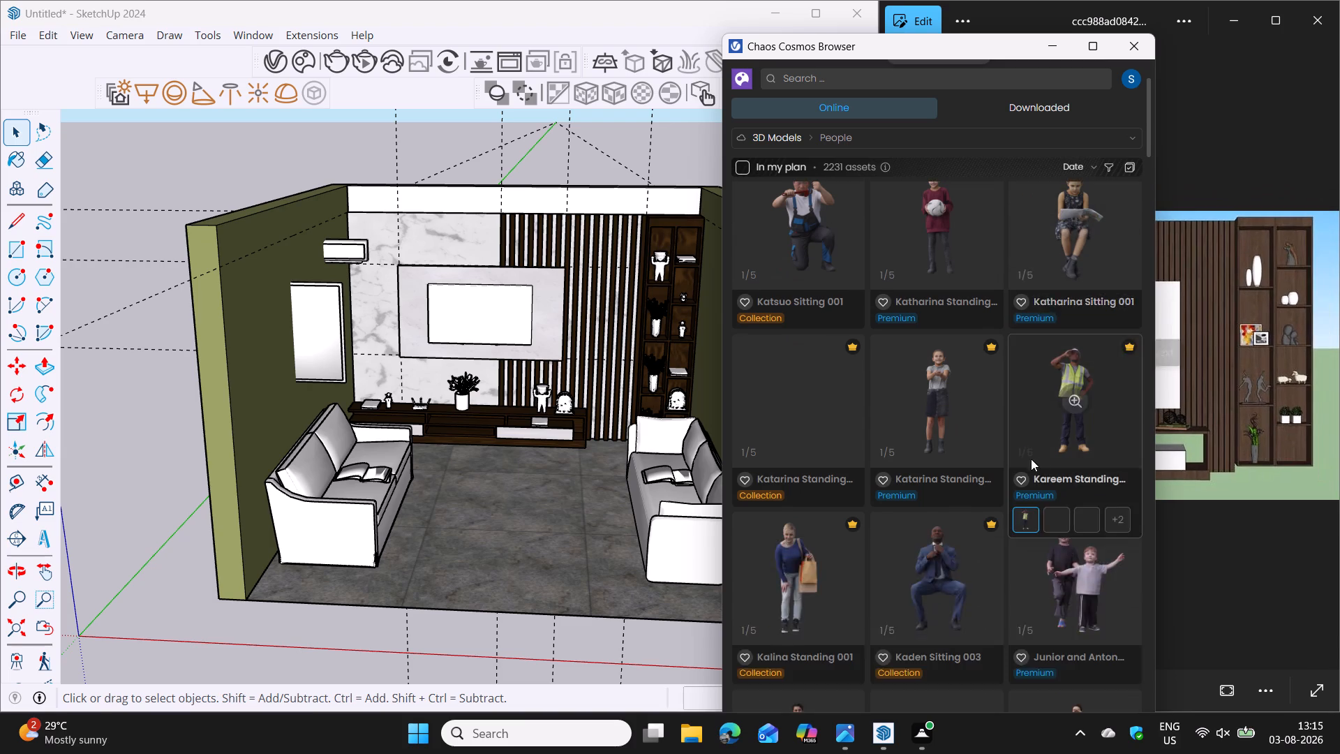
{"action": "scroll", "coordinate": [1251, 392], "scroll_direction": "up", "scroll_amount": 2}
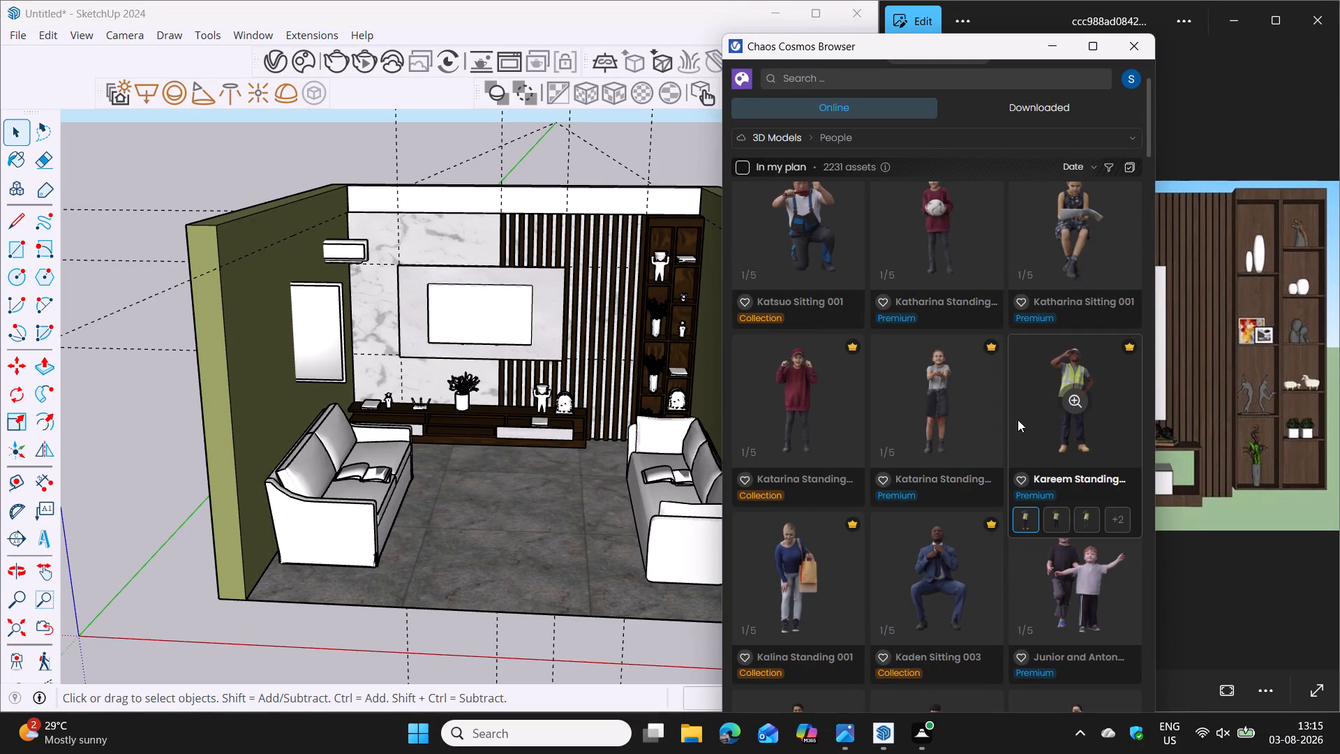
{"action": "scroll", "coordinate": [937, 433], "scroll_direction": "down", "scroll_amount": 4}
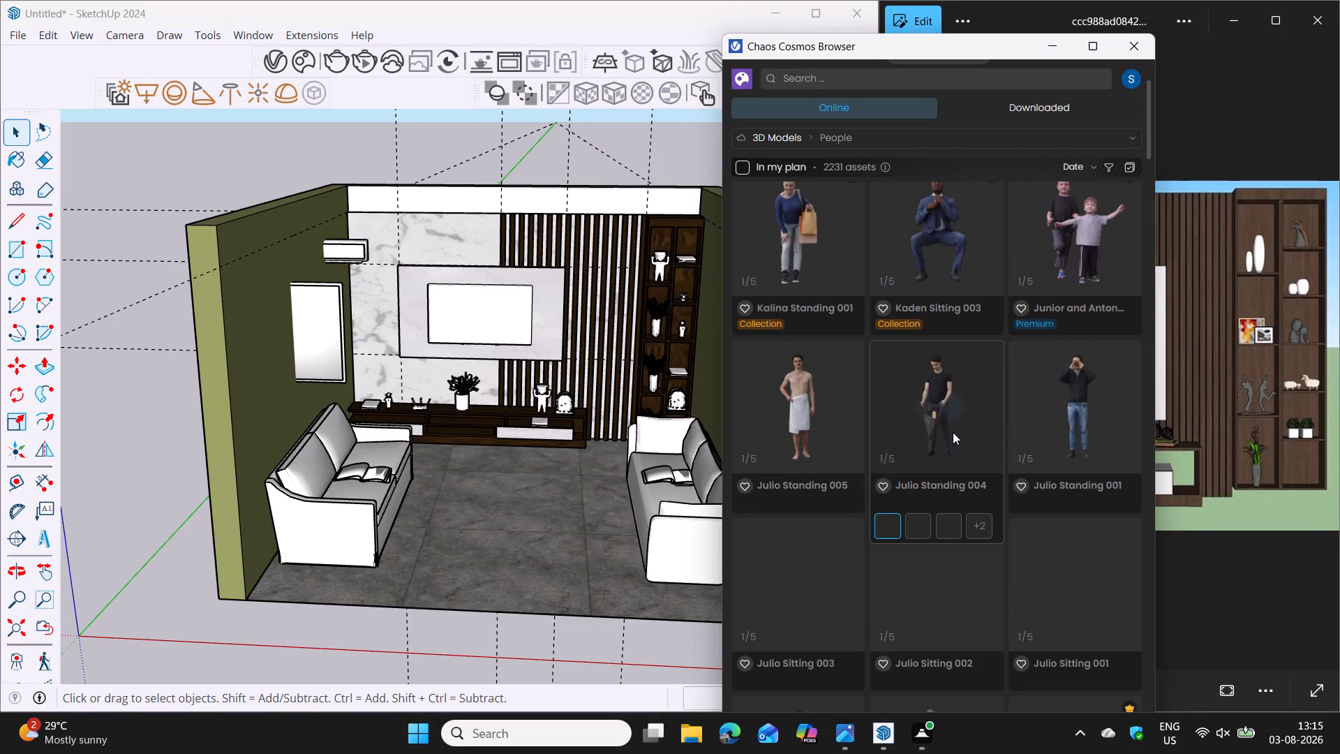
{"action": "scroll", "coordinate": [992, 406], "scroll_direction": "down", "scroll_amount": 2}
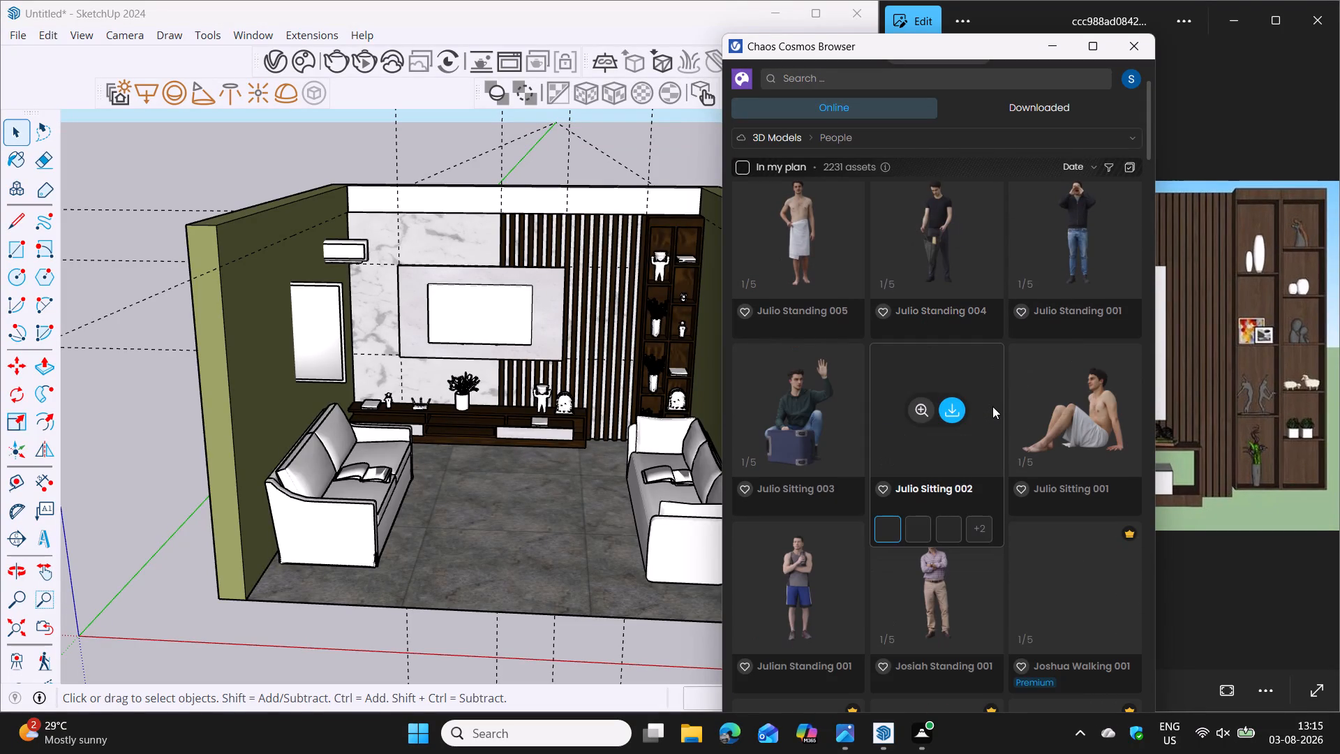
{"action": "scroll", "coordinate": [995, 408], "scroll_direction": "down", "scroll_amount": 2}
{"action": "scroll", "coordinate": [995, 408], "scroll_direction": "up", "scroll_amount": 1}
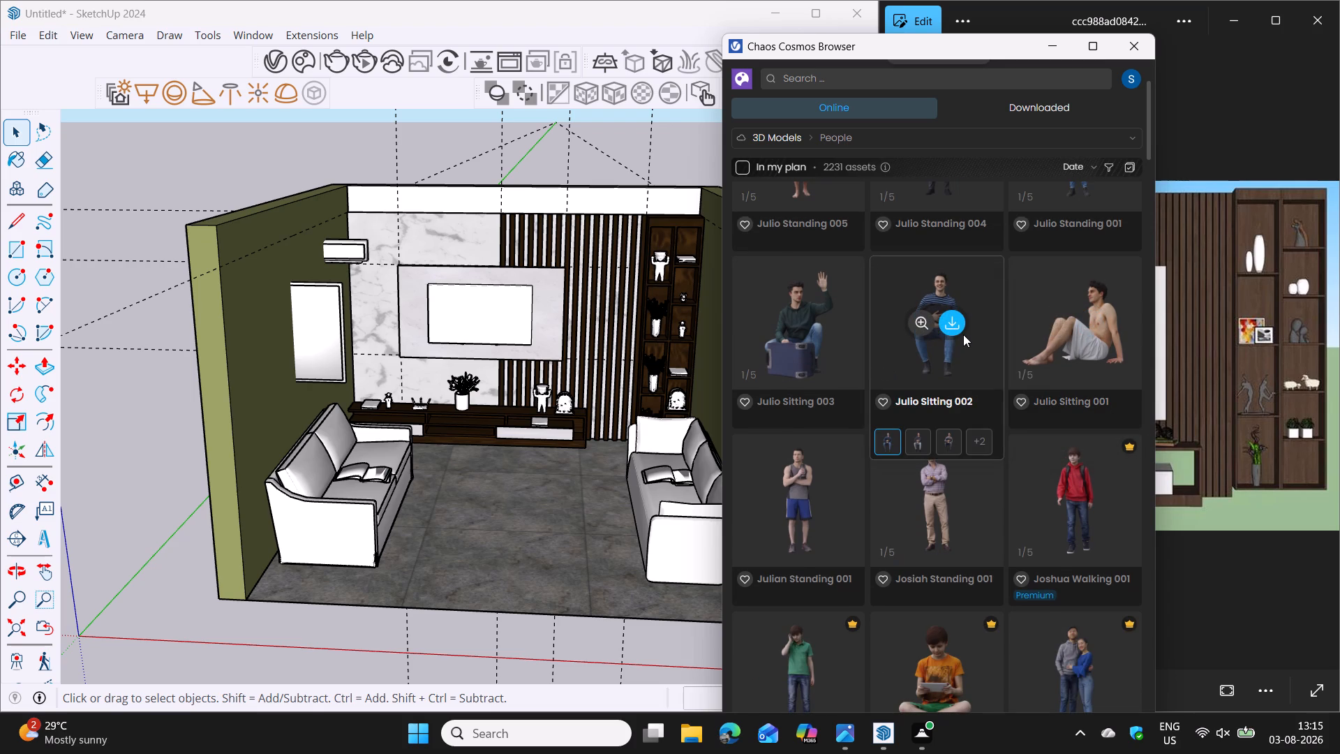
{"action": "scroll", "coordinate": [974, 346], "scroll_direction": "down", "scroll_amount": 1}
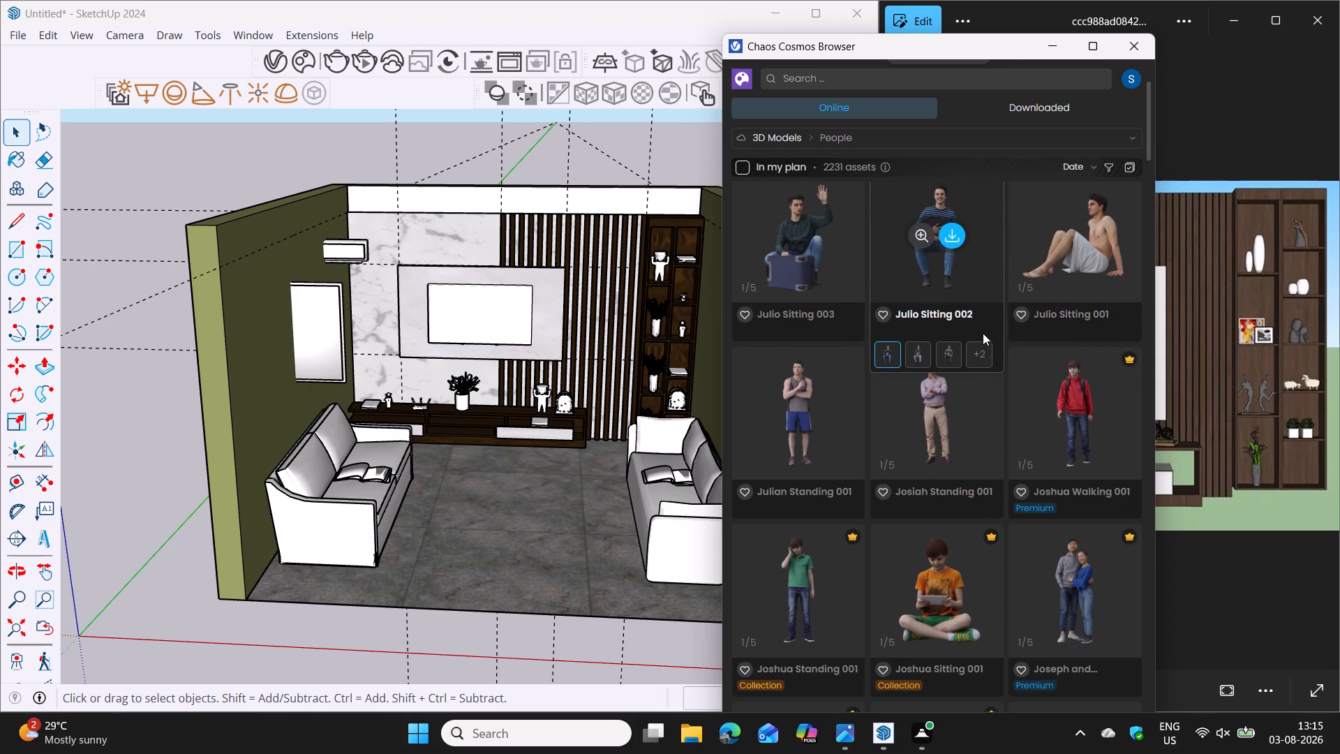
{"action": "scroll", "coordinate": [983, 332], "scroll_direction": "down", "scroll_amount": 4}
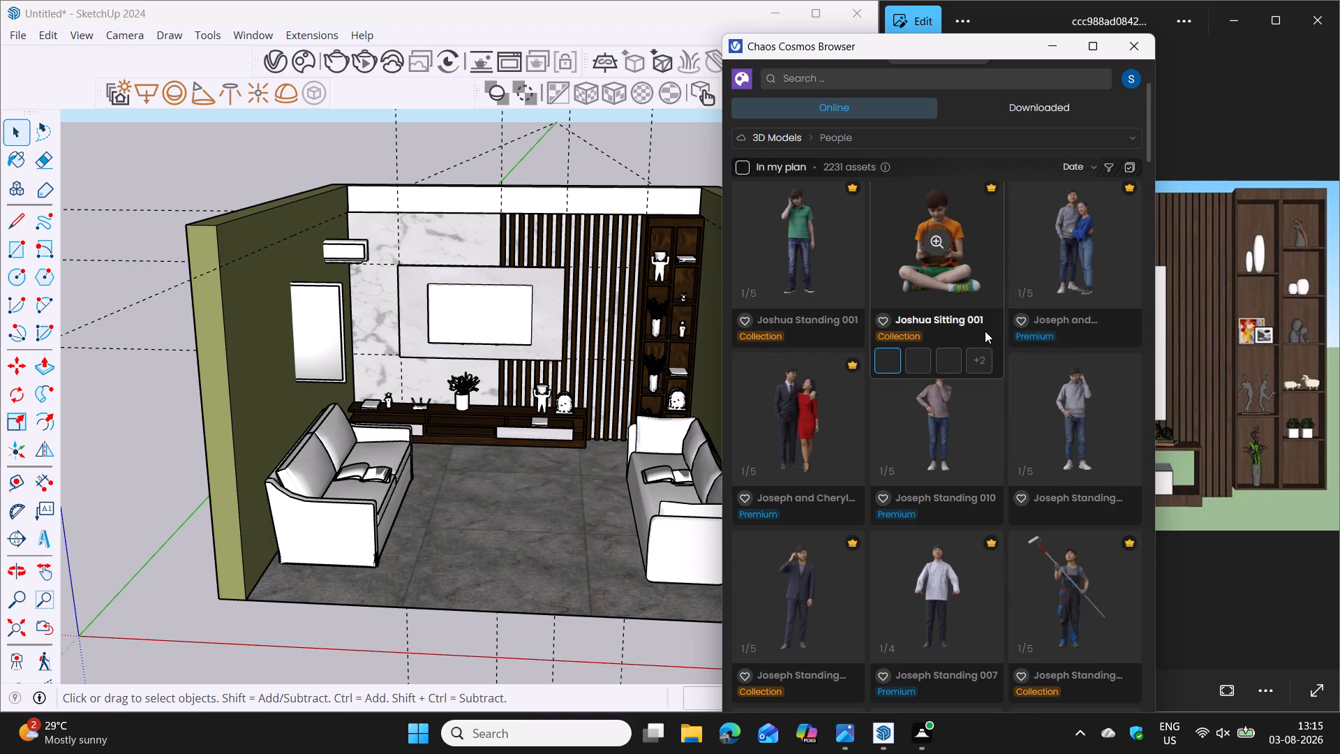
{"action": "scroll", "coordinate": [988, 329], "scroll_direction": "down", "scroll_amount": 3}
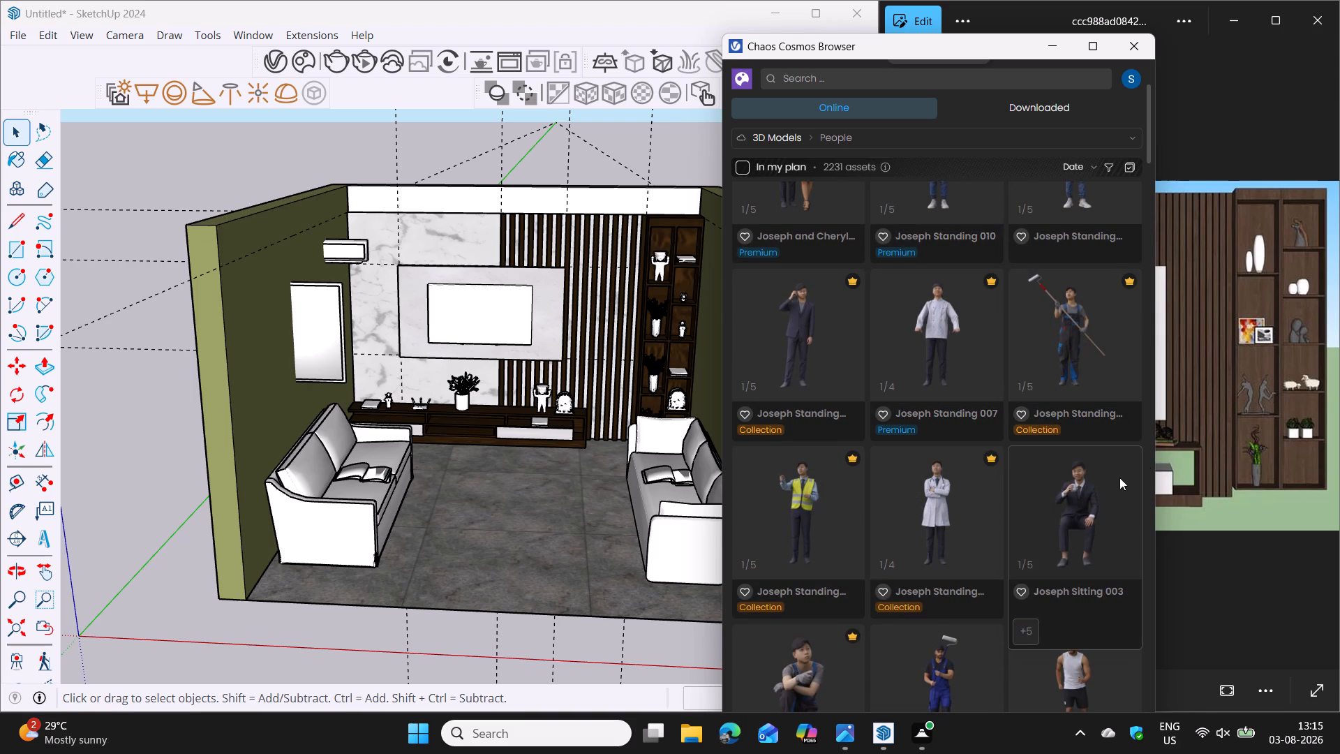
{"action": "scroll", "coordinate": [1088, 500], "scroll_direction": "down", "scroll_amount": 3}
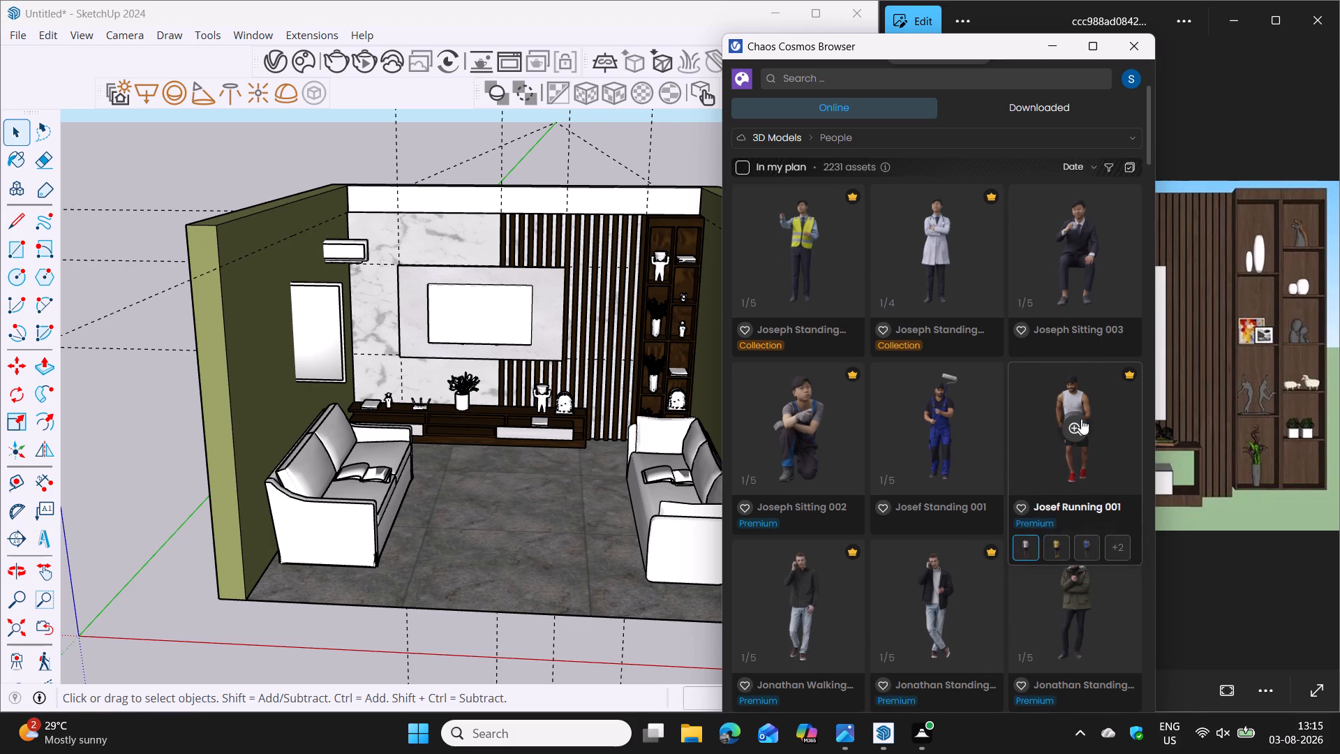
{"action": "left_click", "coordinate": [1092, 245]}
Find the Johnny Sitting 001 figure further down the People models and download it.
{"action": "scroll", "coordinate": [999, 484], "scroll_direction": "down", "scroll_amount": 1}
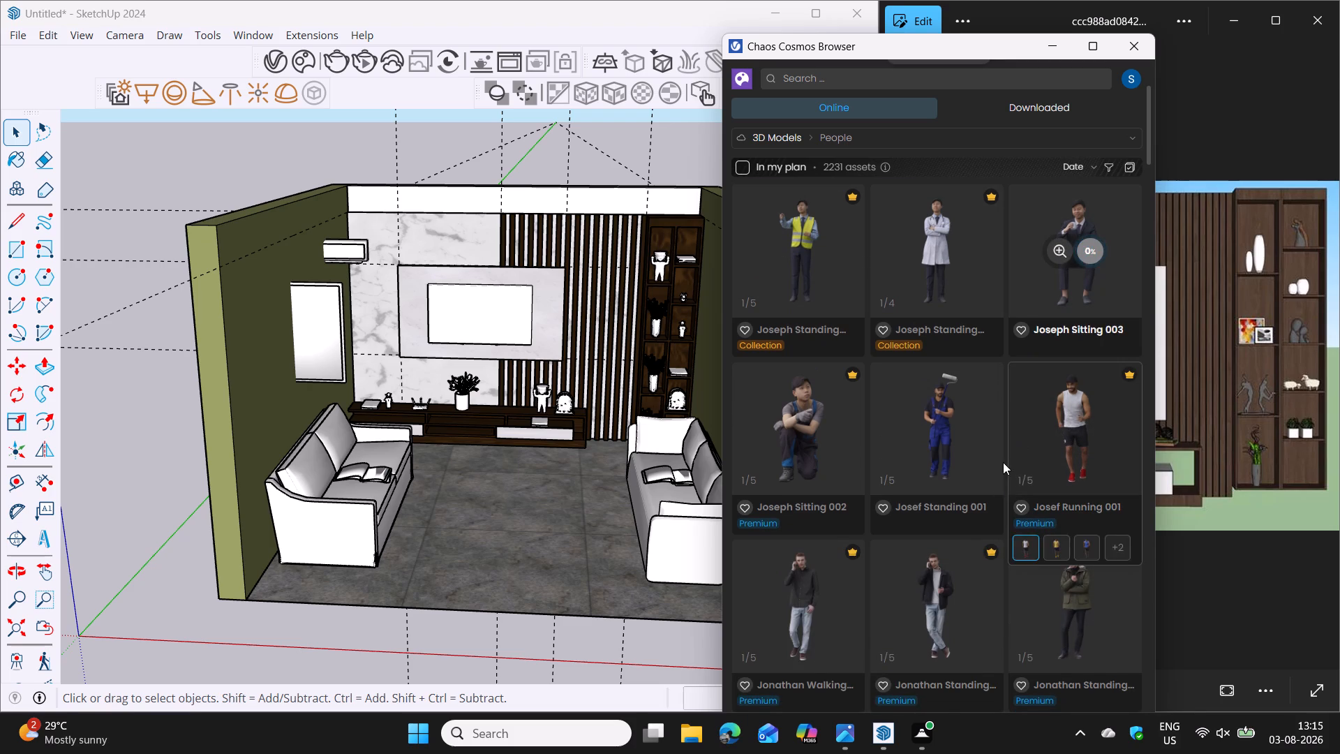
{"action": "scroll", "coordinate": [1003, 462], "scroll_direction": "down", "scroll_amount": 2}
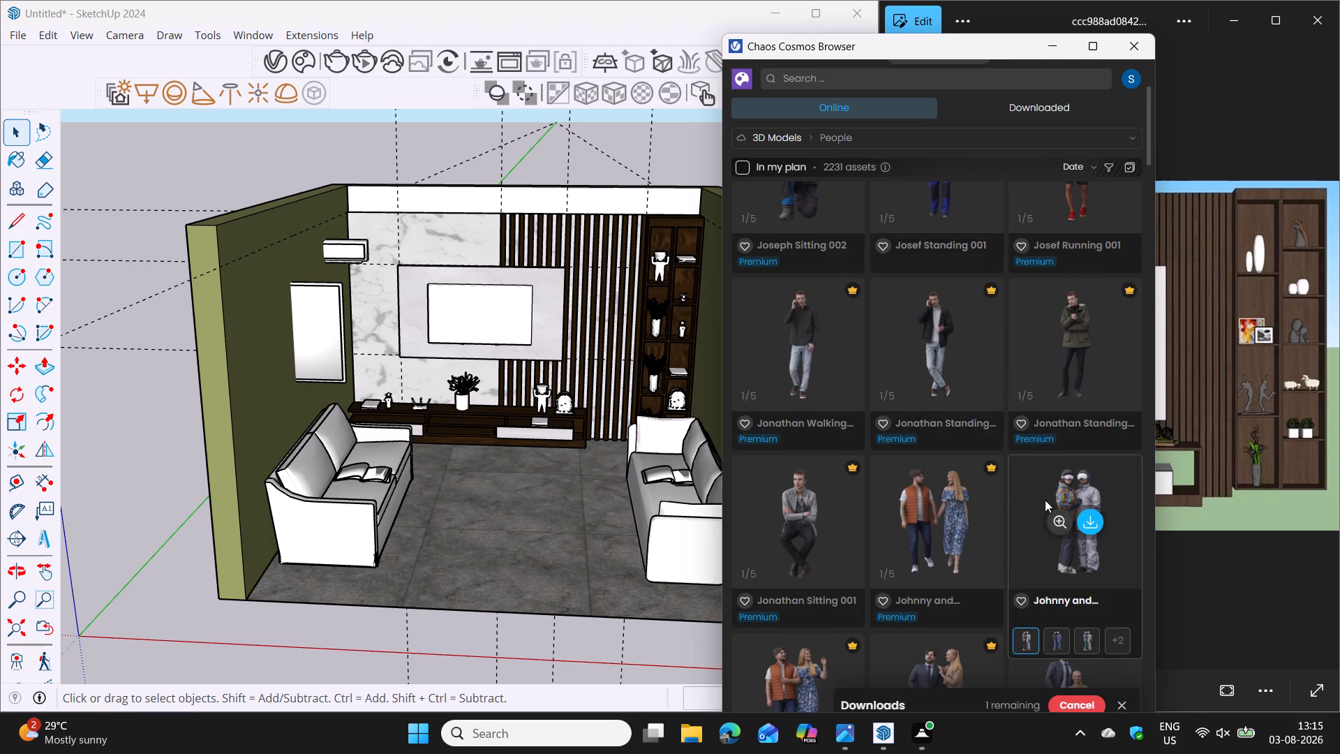
{"action": "scroll", "coordinate": [1047, 501], "scroll_direction": "down", "scroll_amount": 3}
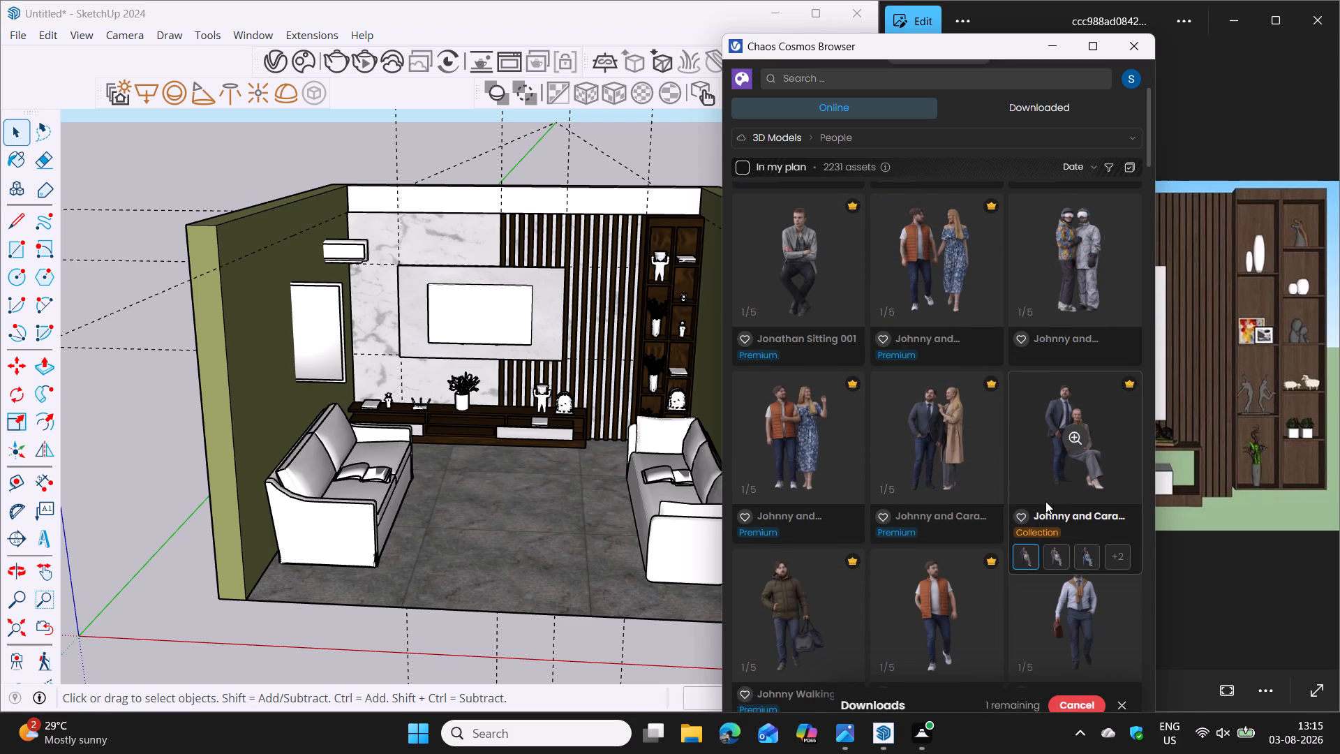
{"action": "scroll", "coordinate": [1022, 516], "scroll_direction": "down", "scroll_amount": 3}
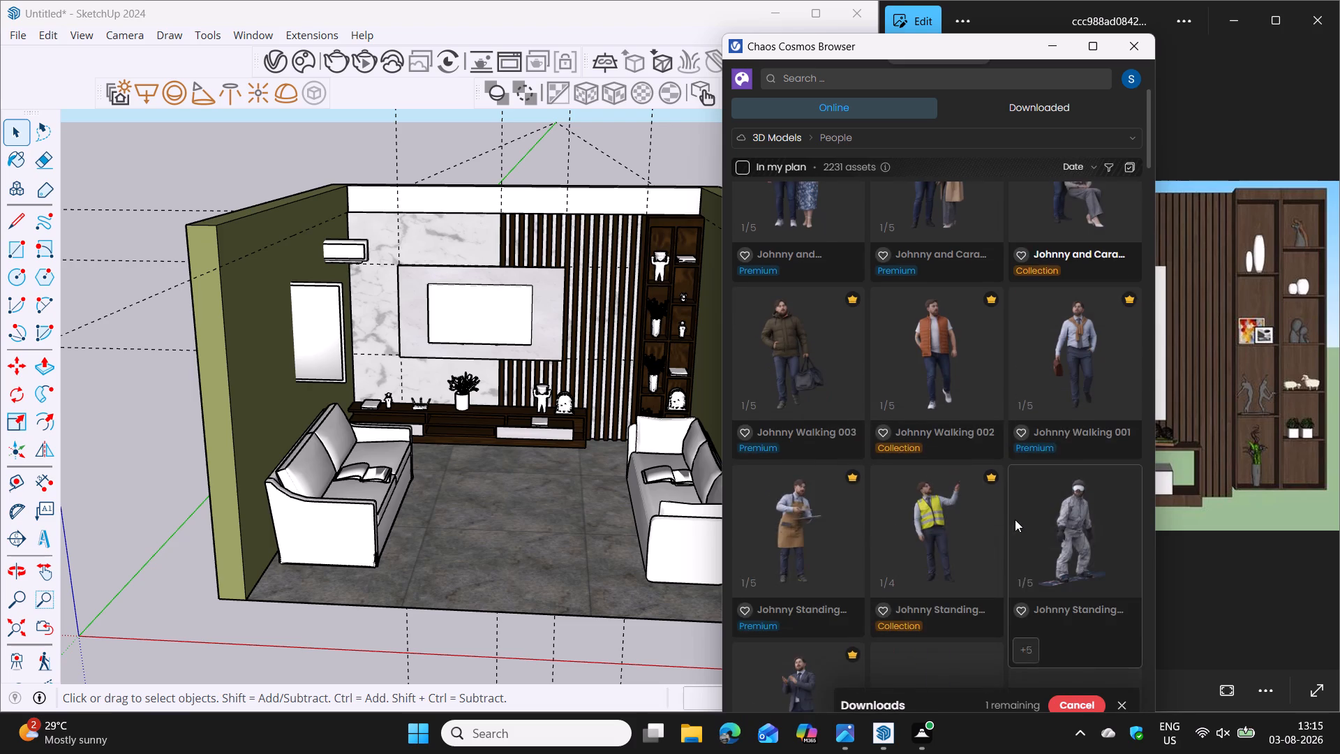
{"action": "scroll", "coordinate": [1008, 520], "scroll_direction": "down", "scroll_amount": 7}
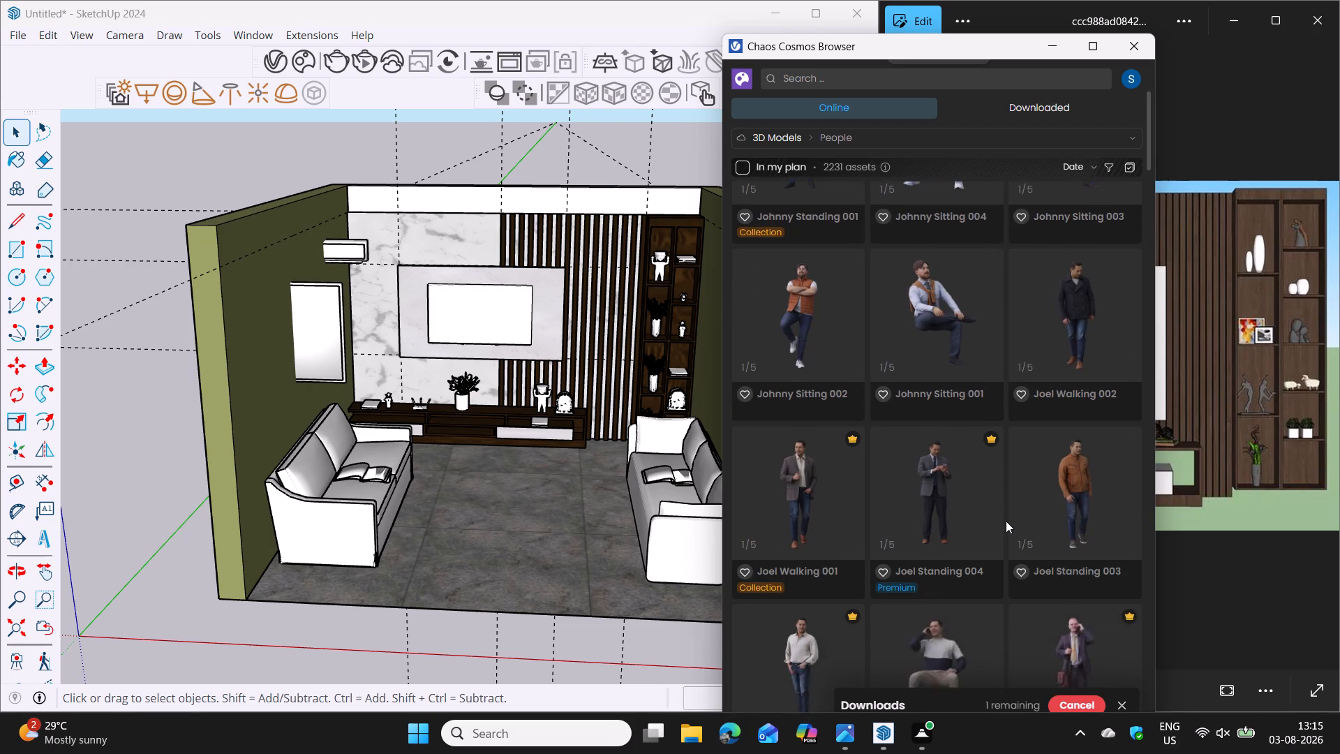
{"action": "scroll", "coordinate": [1006, 521], "scroll_direction": "up", "scroll_amount": 1}
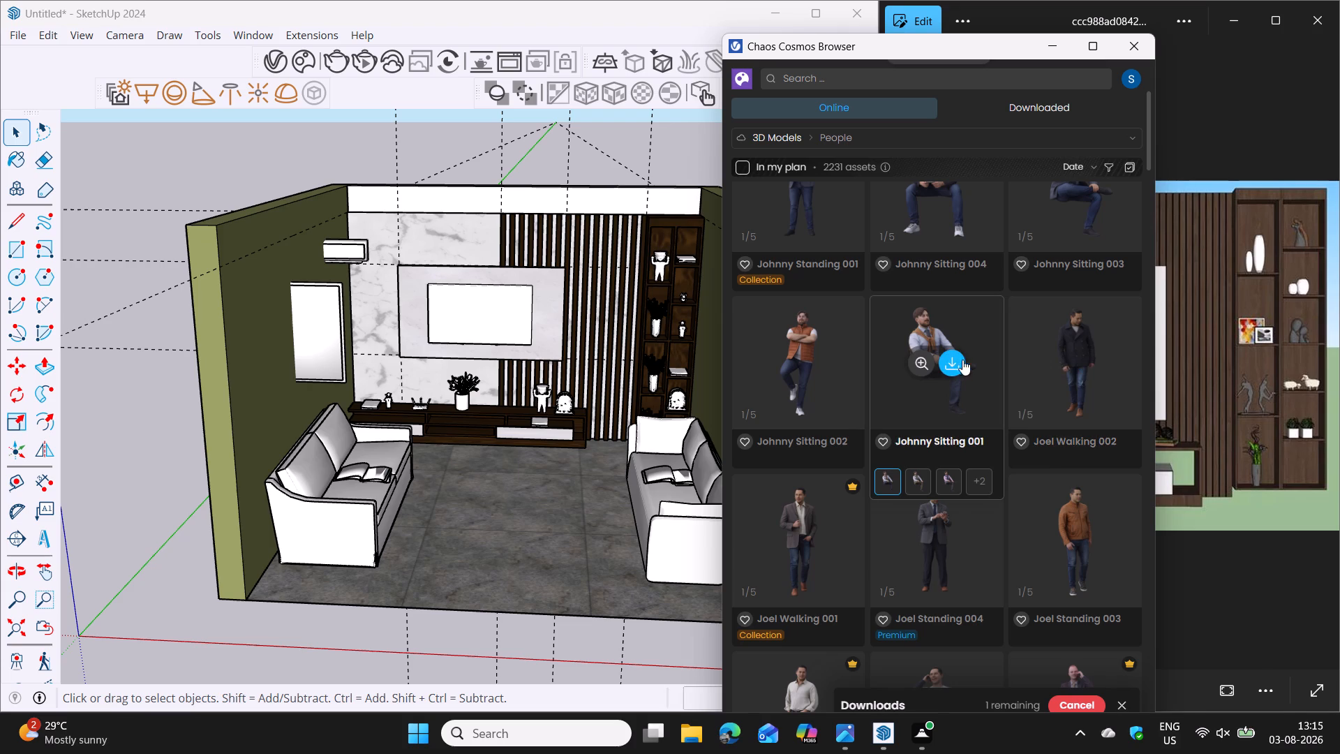
{"action": "left_click", "coordinate": [951, 361]}
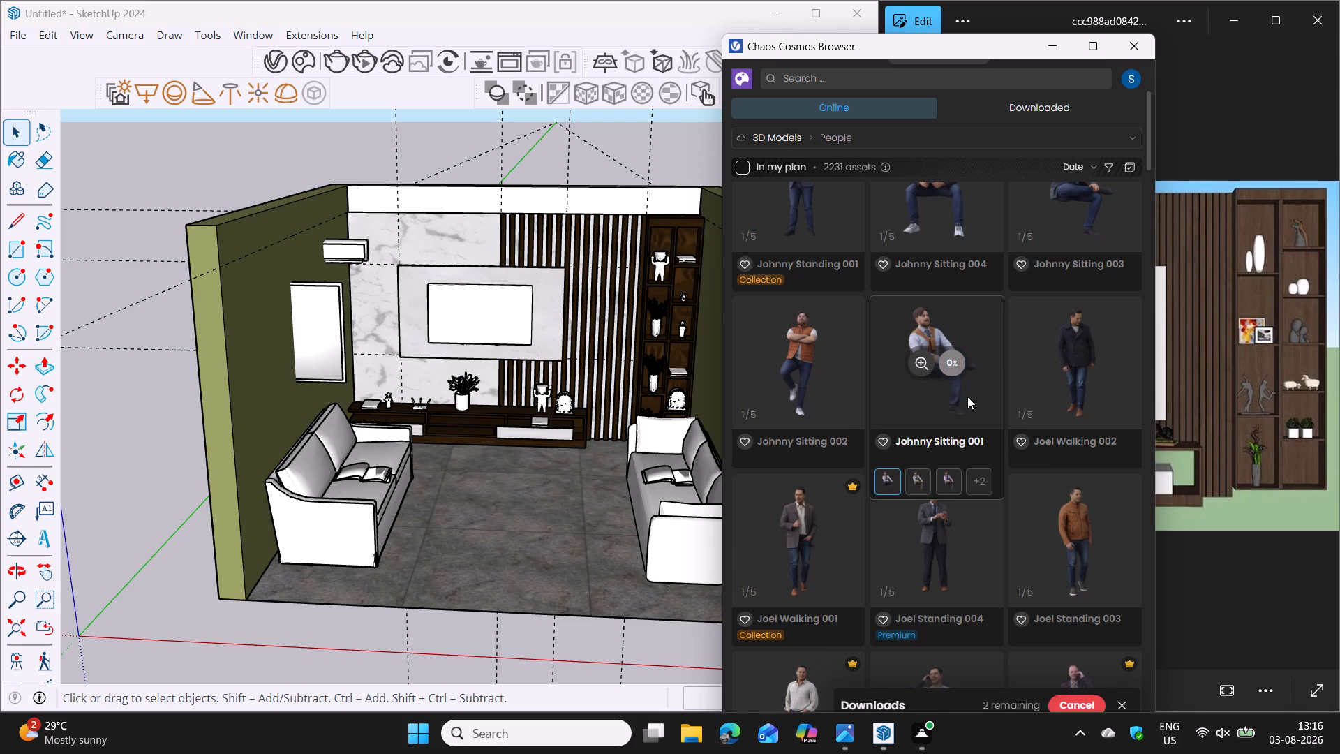
Find the Jerald Sitting 001 figure among the People models and download it.
{"action": "scroll", "coordinate": [1007, 434], "scroll_direction": "down", "scroll_amount": 2}
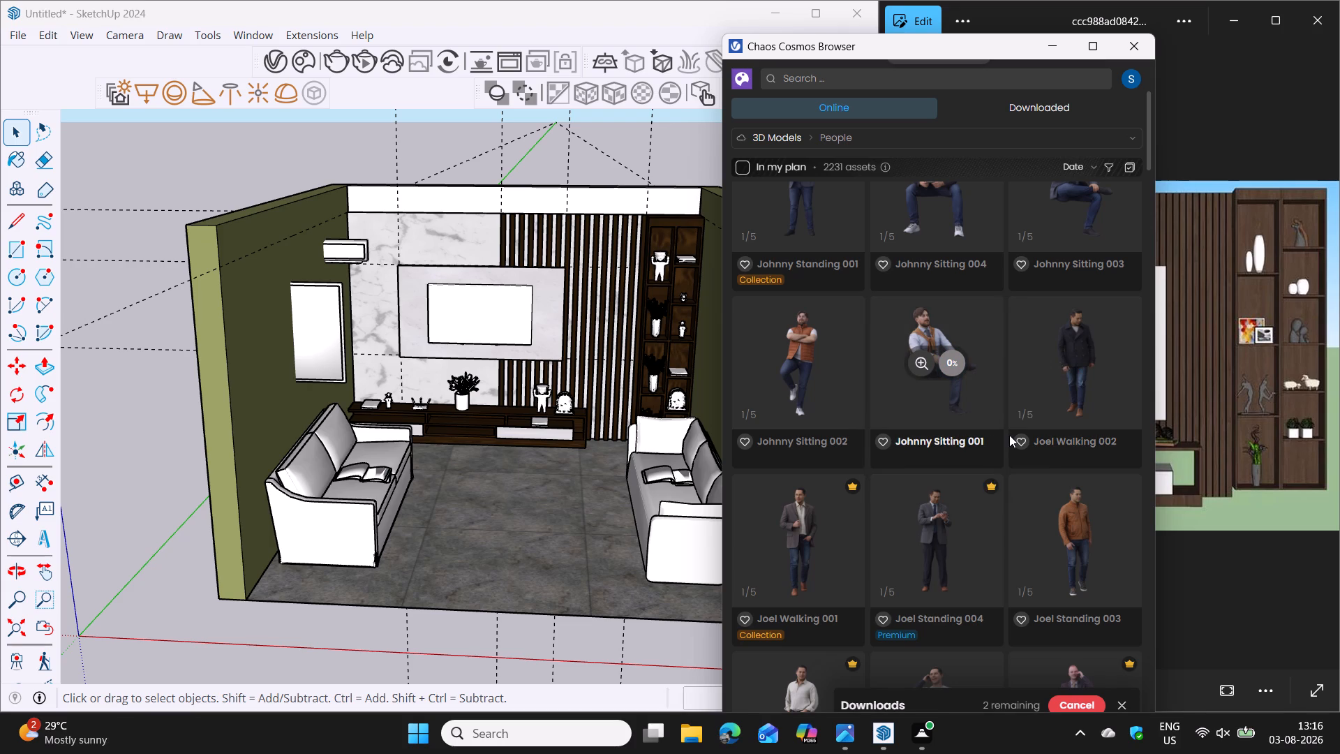
{"action": "scroll", "coordinate": [1009, 435], "scroll_direction": "down", "scroll_amount": 2}
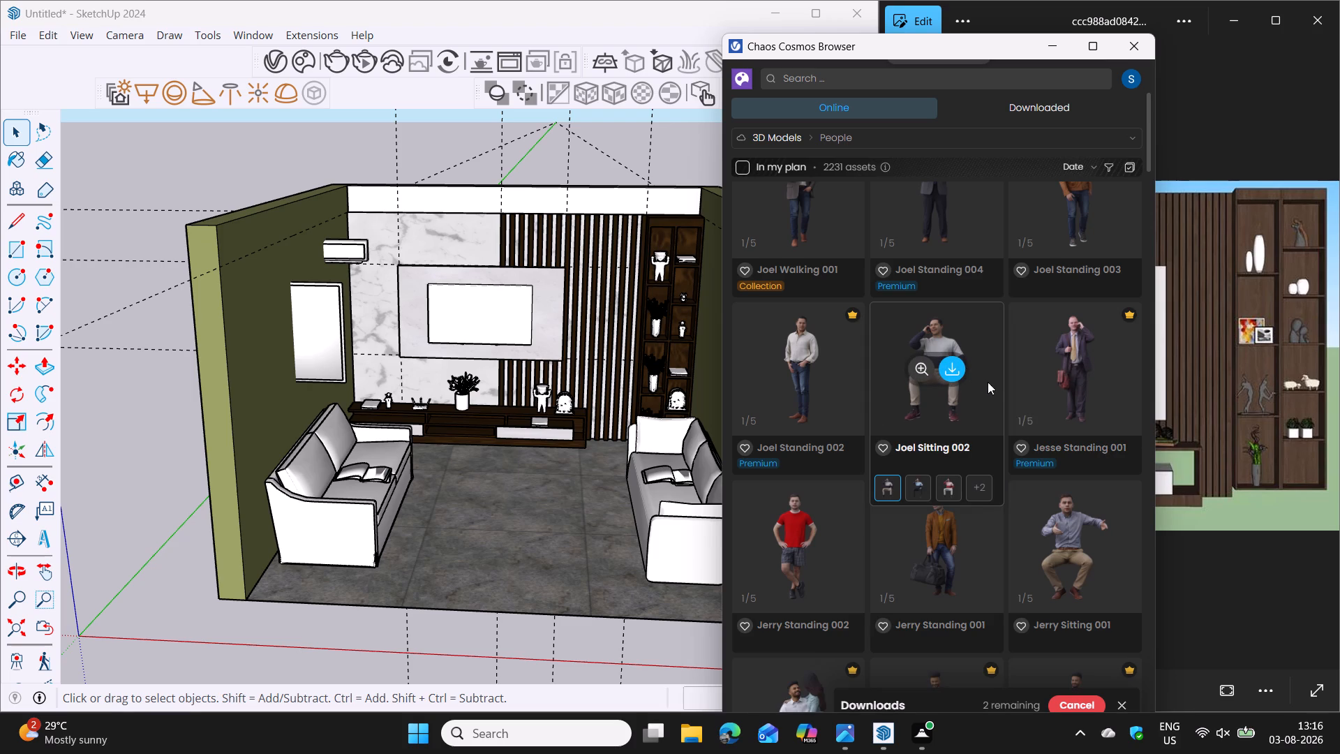
{"action": "scroll", "coordinate": [1057, 420], "scroll_direction": "down", "scroll_amount": 4}
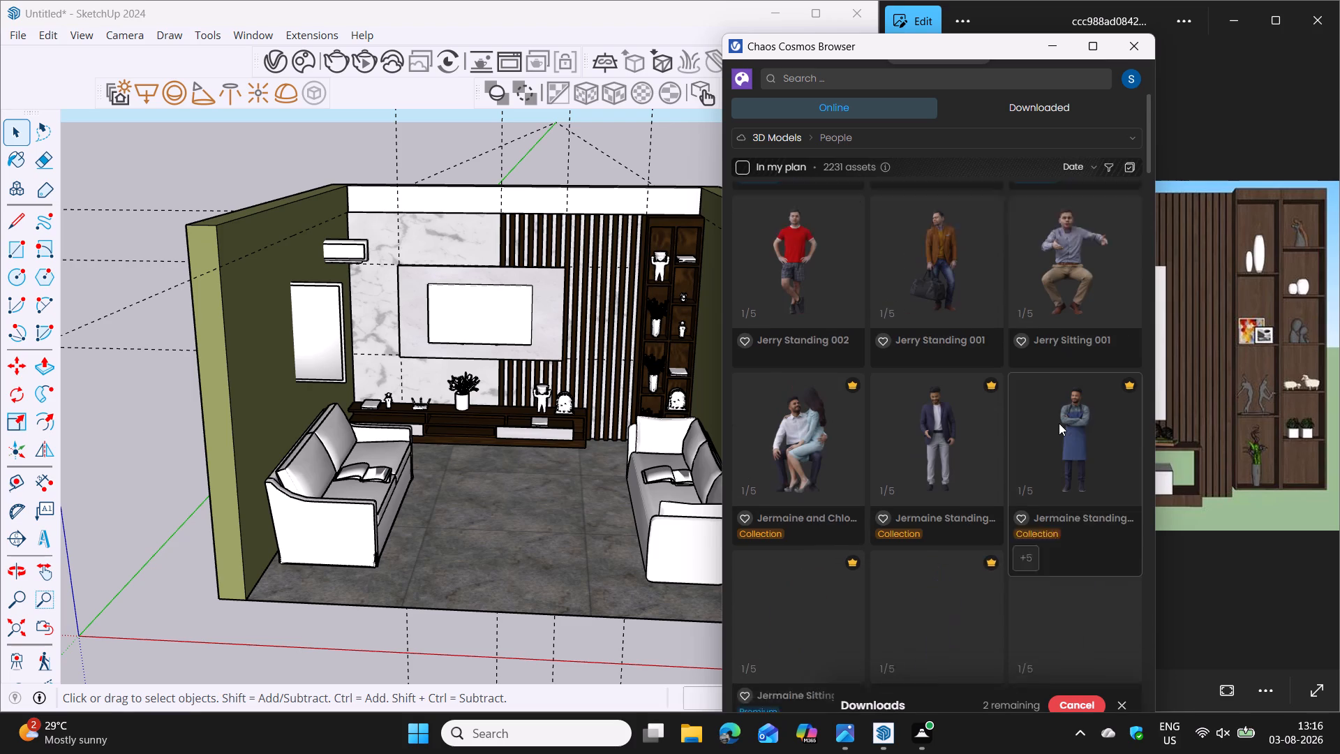
{"action": "scroll", "coordinate": [1059, 423], "scroll_direction": "down", "scroll_amount": 1}
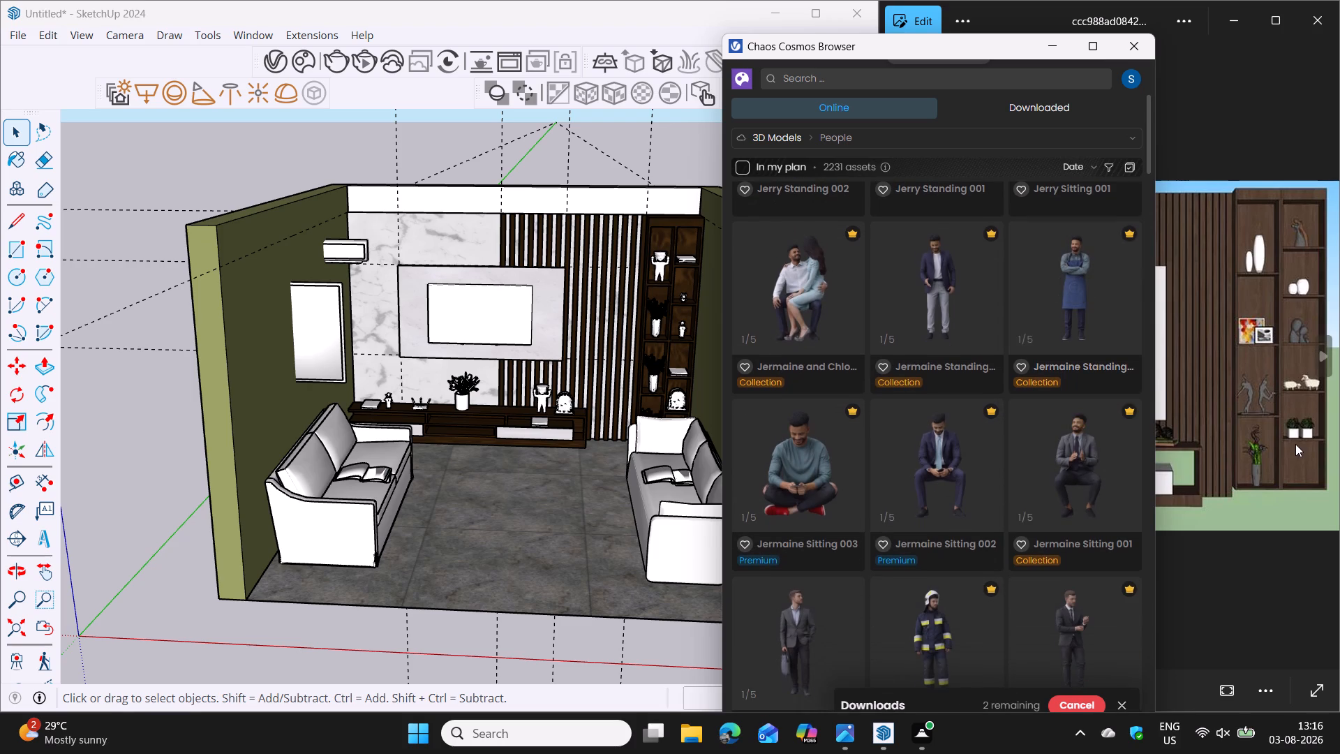
{"action": "scroll", "coordinate": [1006, 466], "scroll_direction": "down", "scroll_amount": 6}
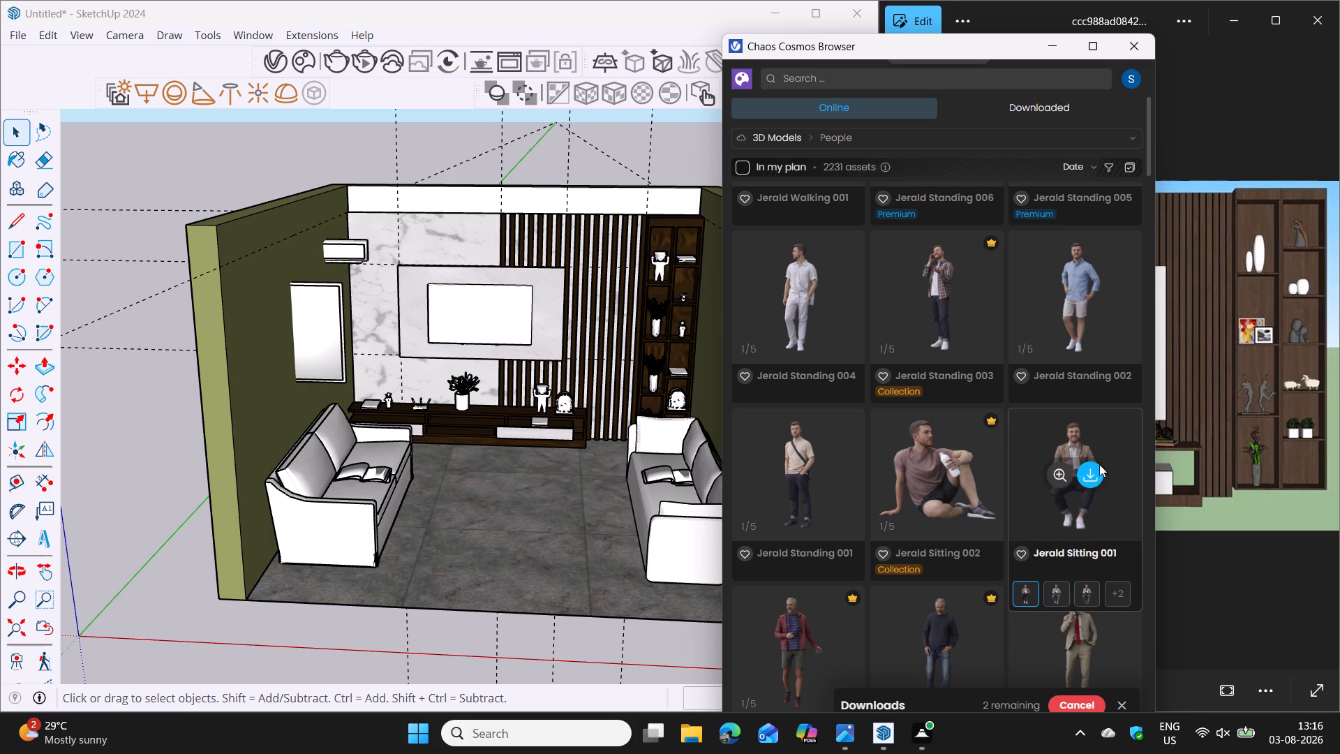
{"action": "left_click", "coordinate": [1088, 468]}
Look further through the online People models for more suitable figures and check back over the ones already chosen.
{"action": "scroll", "coordinate": [903, 512], "scroll_direction": "down", "scroll_amount": 1}
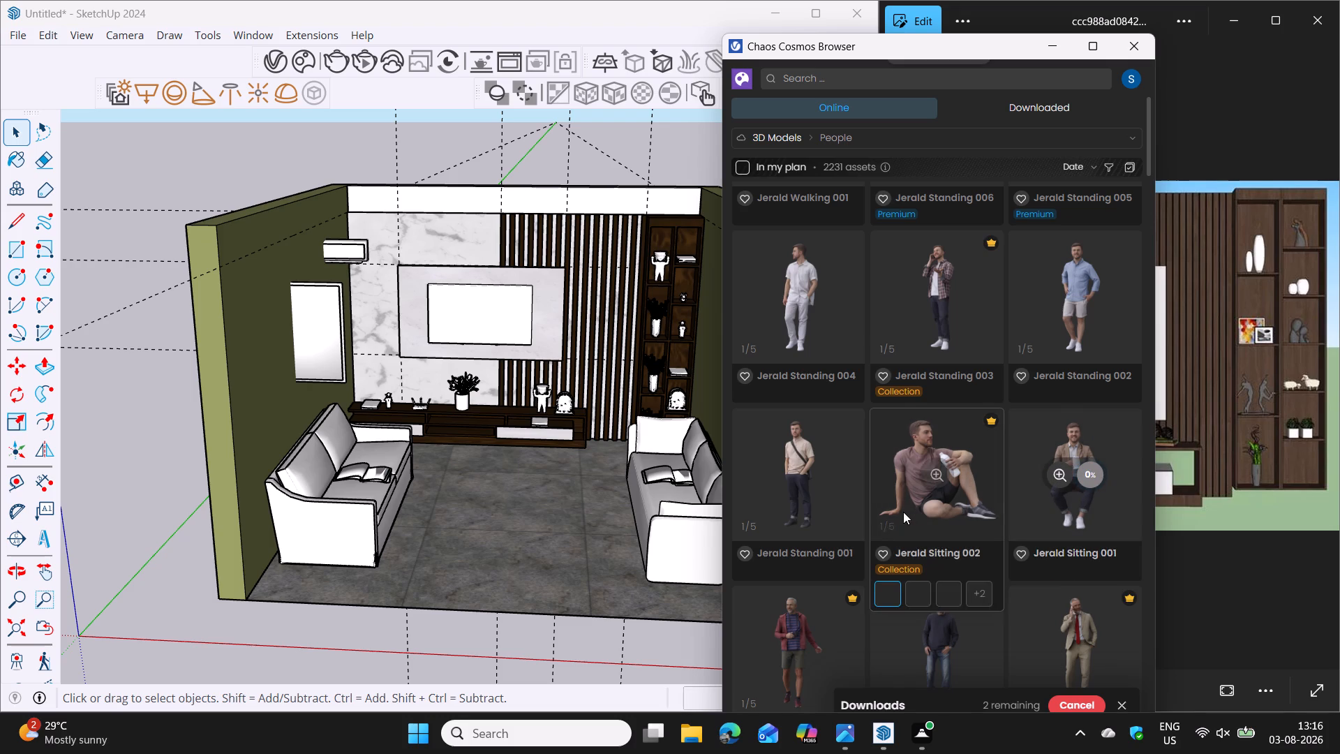
{"action": "scroll", "coordinate": [903, 512], "scroll_direction": "down", "scroll_amount": 7}
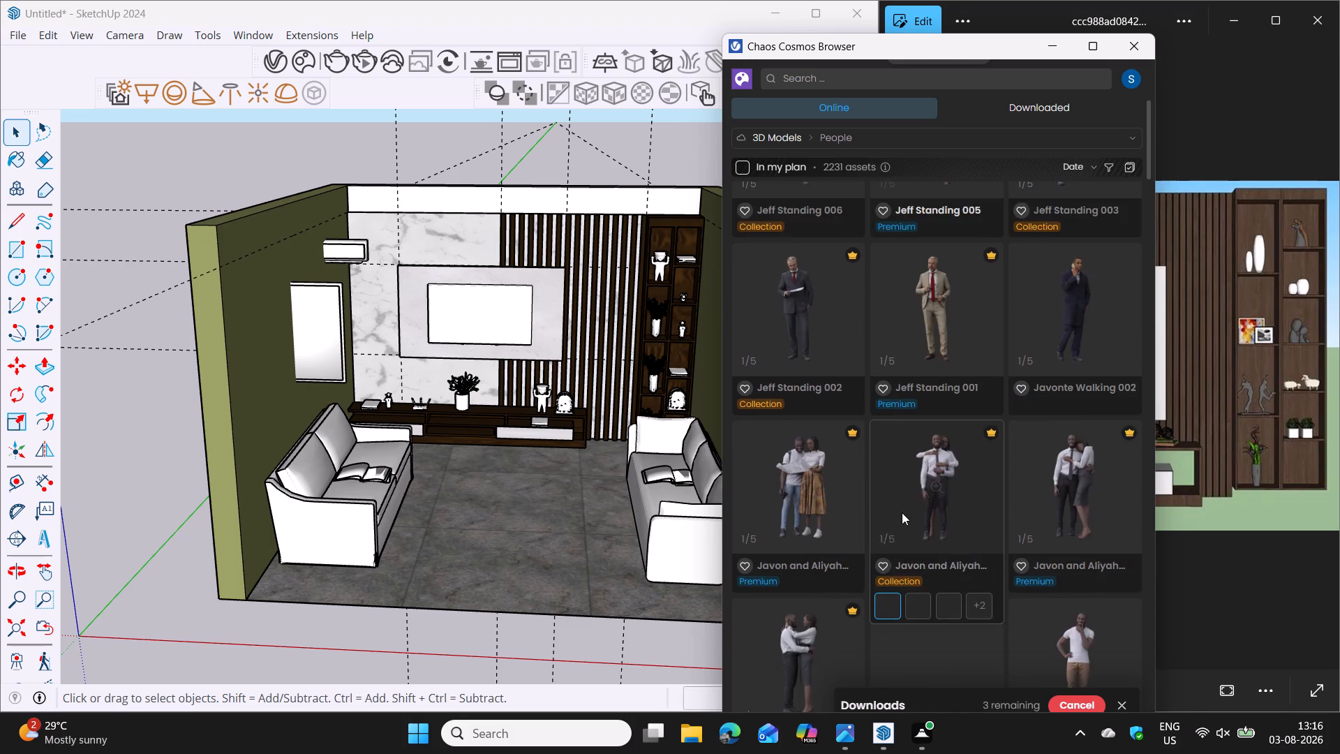
{"action": "scroll", "coordinate": [902, 512], "scroll_direction": "down", "scroll_amount": 5}
{"action": "scroll", "coordinate": [947, 387], "scroll_direction": "up", "scroll_amount": 19}
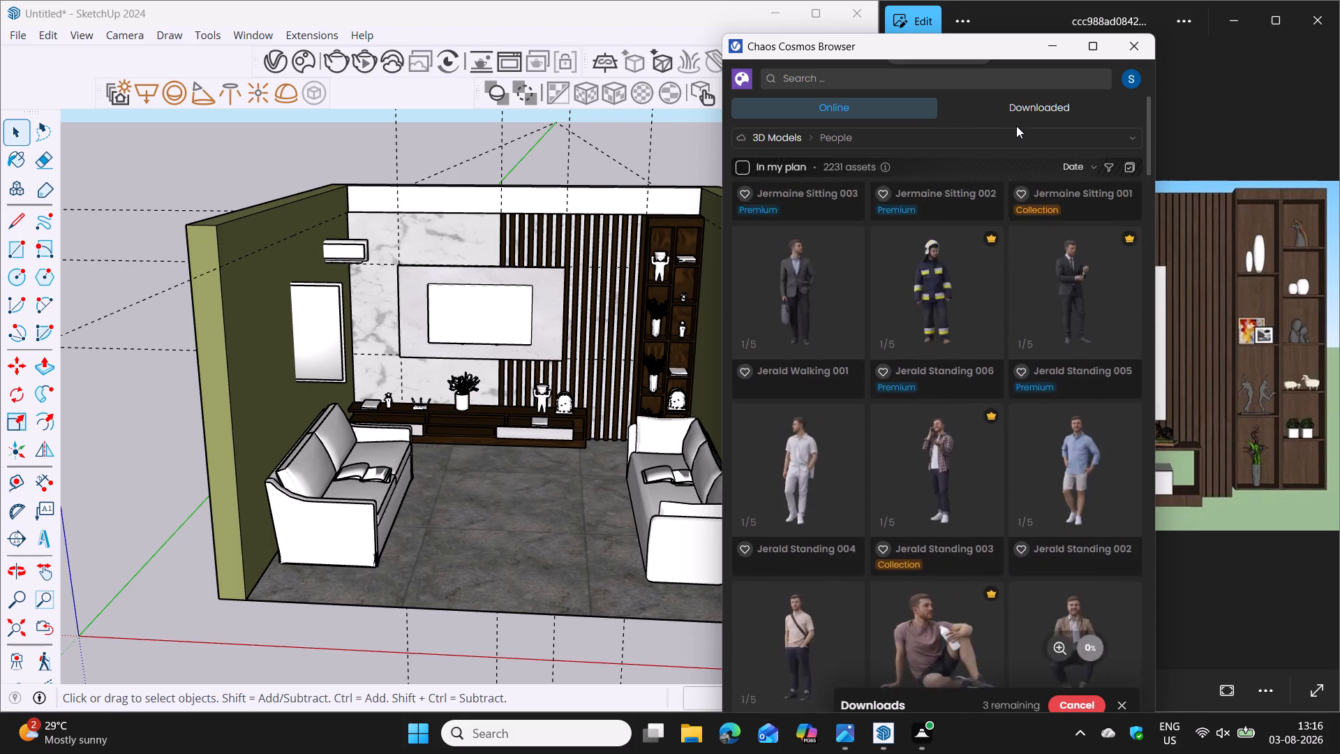
{"action": "scroll", "coordinate": [1016, 126], "scroll_direction": "up", "scroll_amount": 14}
{"action": "scroll", "coordinate": [1015, 146], "scroll_direction": "up", "scroll_amount": 10}
{"action": "scroll", "coordinate": [550, 399], "scroll_direction": "up", "scroll_amount": 2}
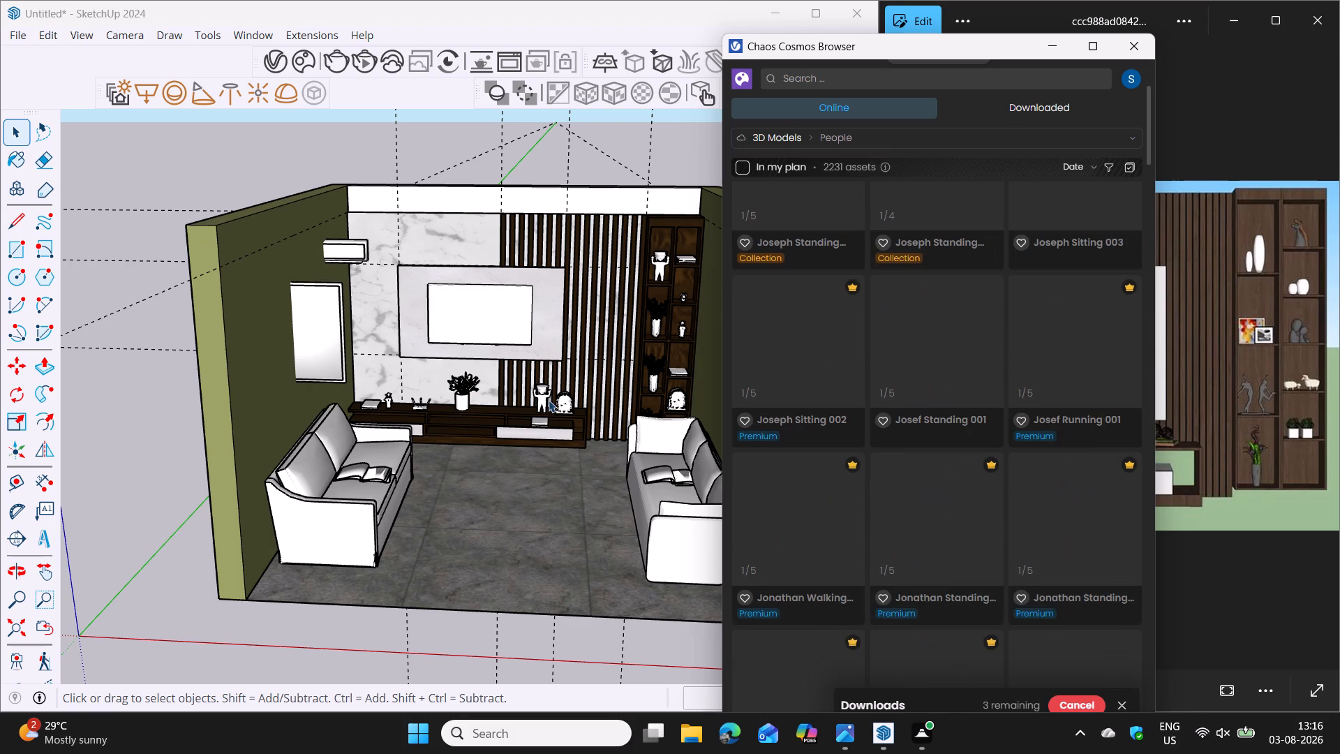
Rotate the air conditioner 90 degrees about the vertical axis around its lower corner so it aligns with the left side wall.
{"action": "scroll", "coordinate": [549, 400], "scroll_direction": "up", "scroll_amount": 3}
{"action": "scroll", "coordinate": [567, 436], "scroll_direction": "down", "scroll_amount": 5}
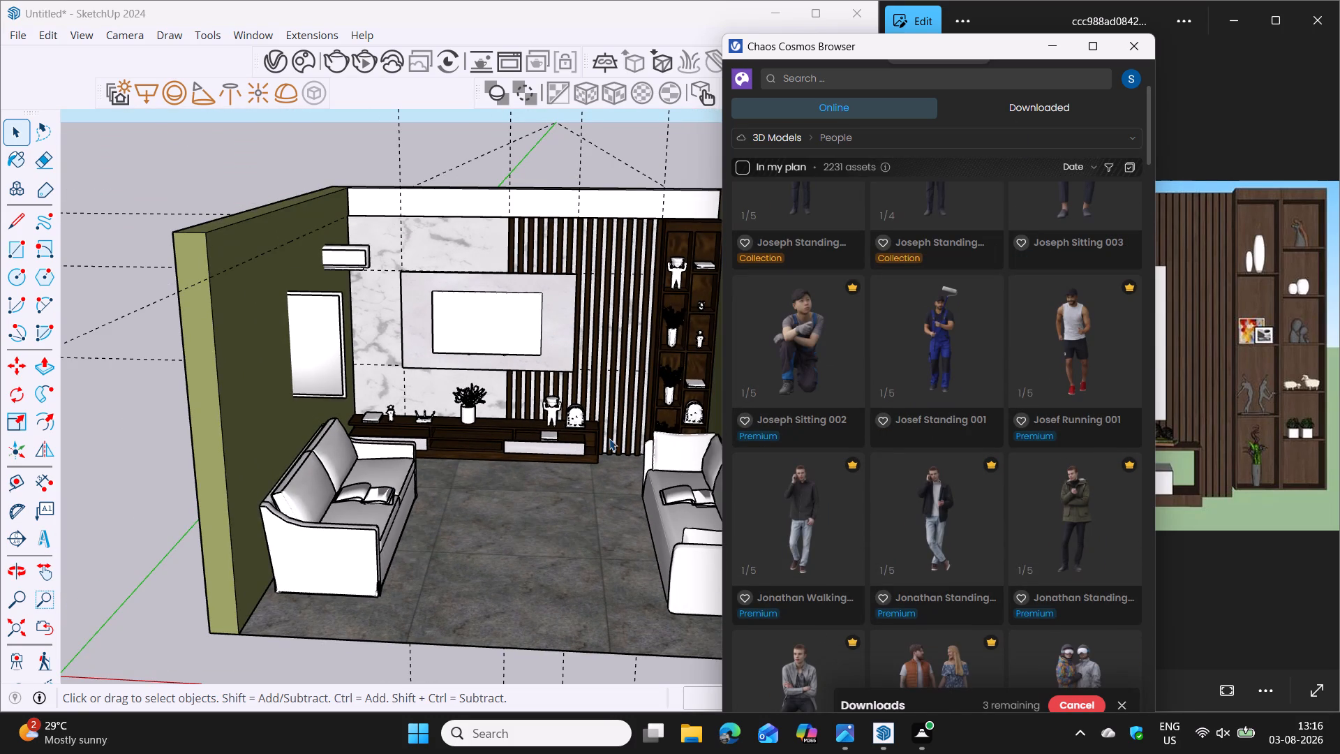
{"action": "left_click", "coordinate": [346, 262]}
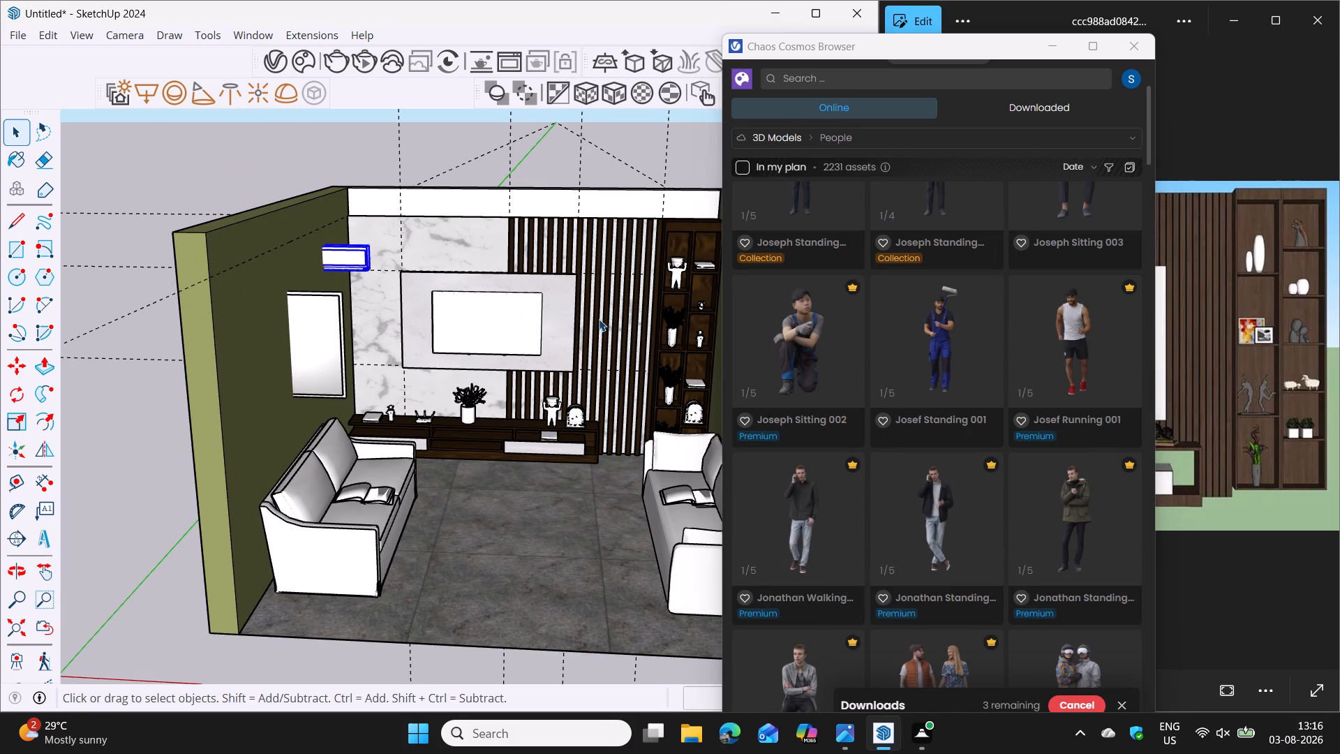
{"action": "key", "text": "q"}
{"action": "scroll", "coordinate": [367, 264], "scroll_direction": "up", "scroll_amount": 6}
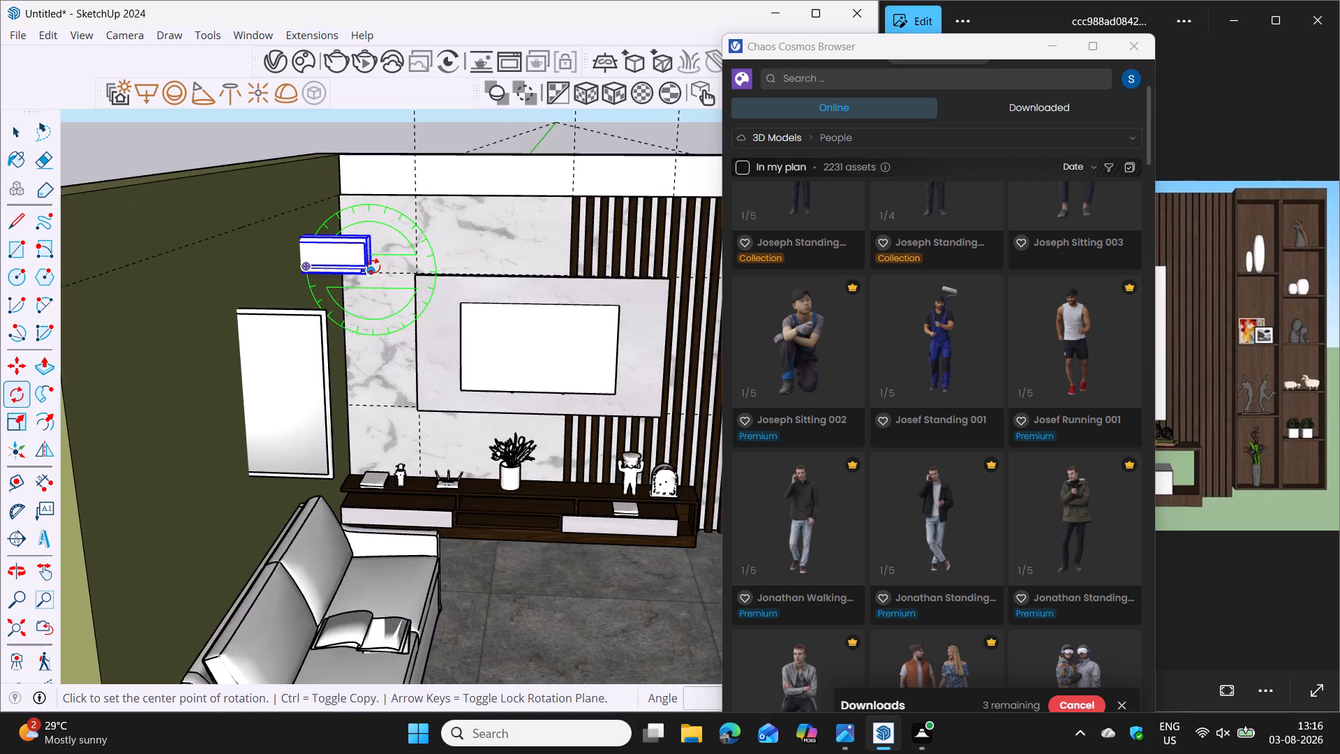
{"action": "scroll", "coordinate": [373, 267], "scroll_direction": "up", "scroll_amount": 6}
{"action": "middle_click_drag", "start_coordinate": [389, 274], "coordinate": [267, 343]}
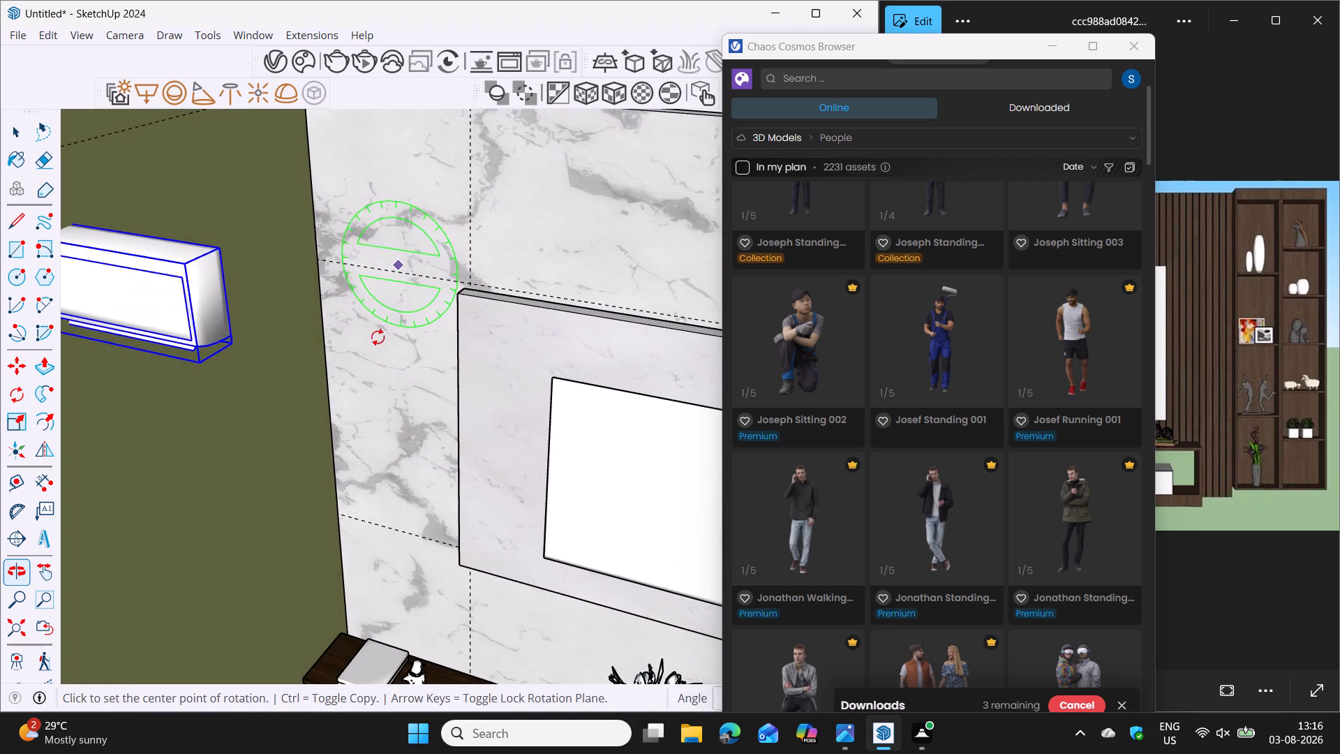
{"action": "key", "text": "Up"}
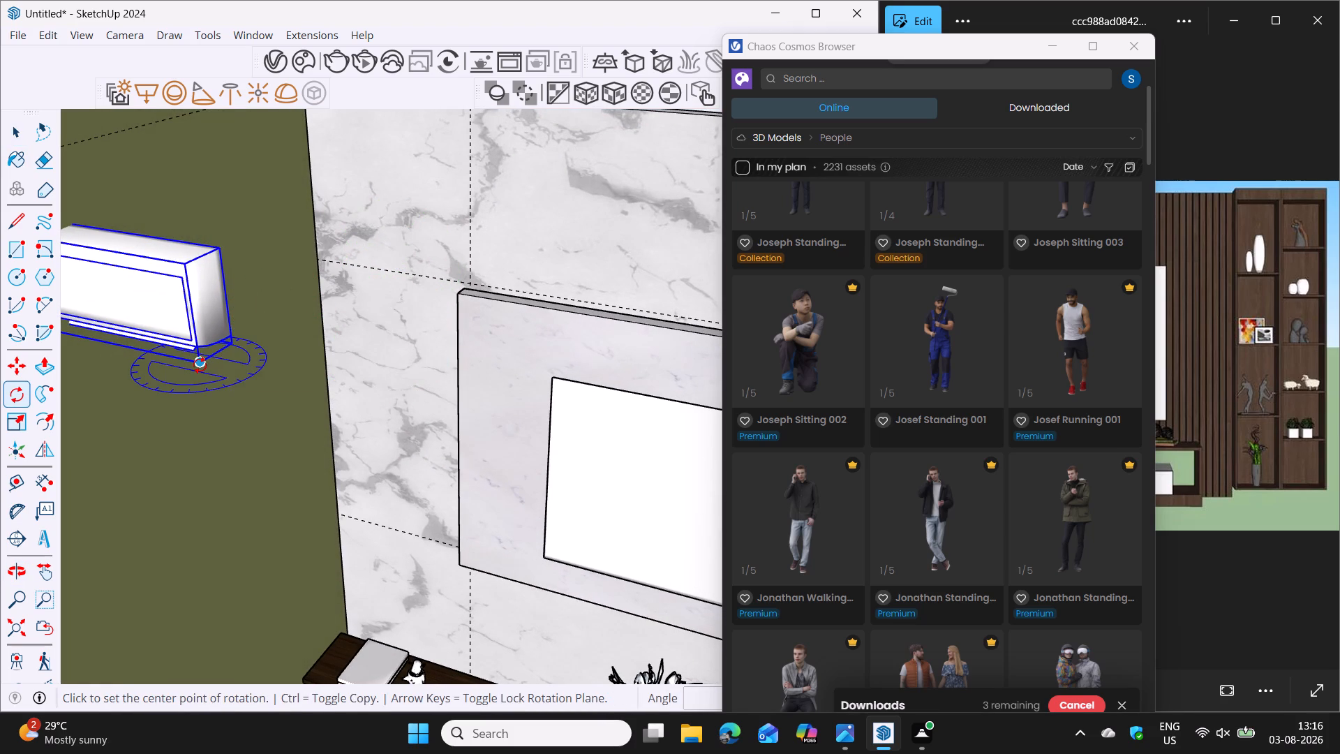
{"action": "left_click", "coordinate": [200, 362]}
{"action": "left_click", "coordinate": [269, 326]}
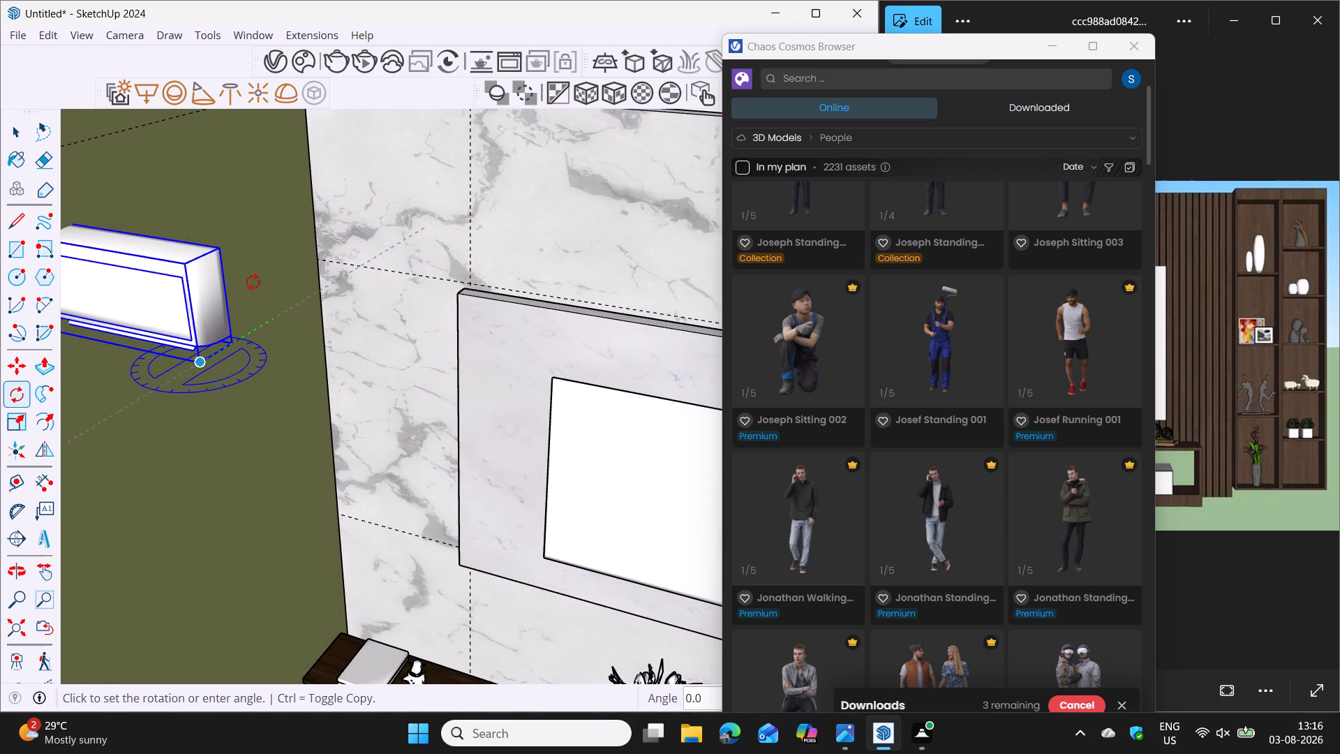
{"action": "type", "text": "90"}
{"action": "key", "text": "Return"}
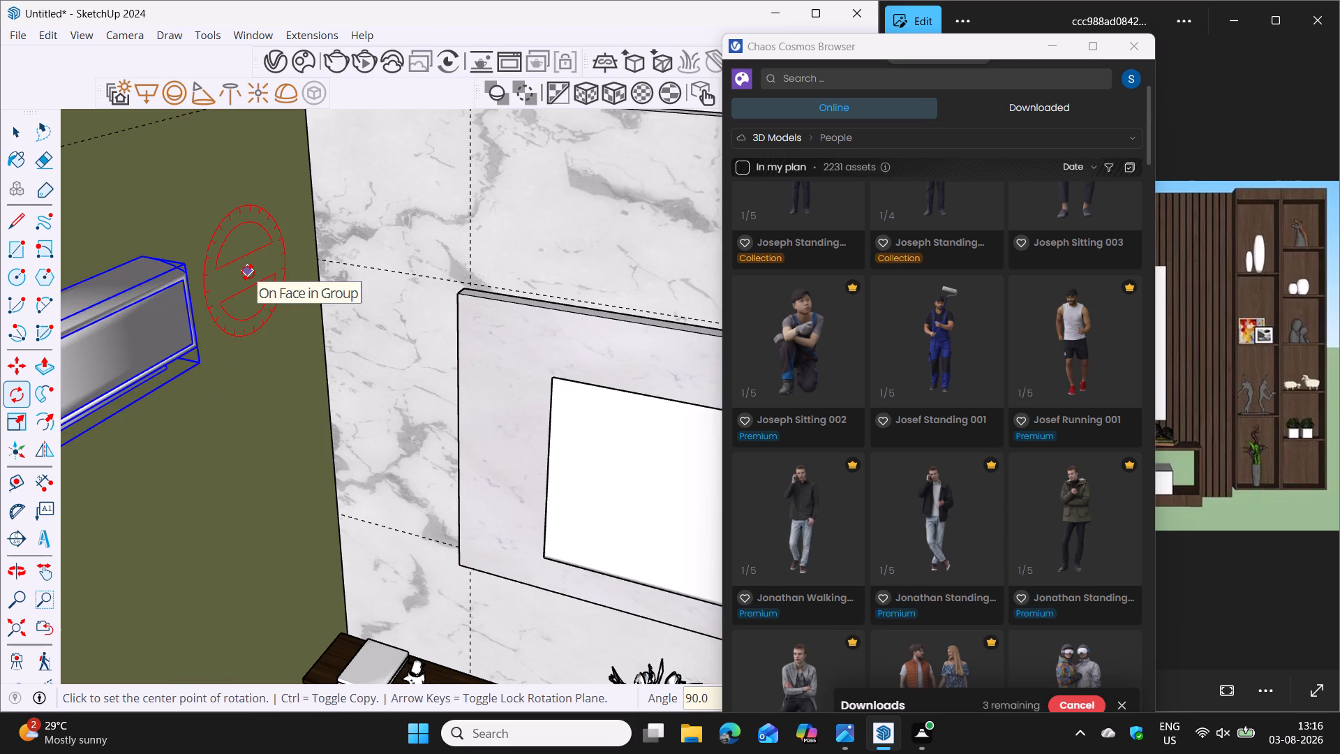
Move the rotated air conditioner about 1' 5" by its lower back corner onto the green side wall.
{"action": "scroll", "coordinate": [248, 272], "scroll_direction": "down", "scroll_amount": 6}
{"action": "middle_click_drag", "start_coordinate": [251, 367], "coordinate": [400, 355], "text": "shift"}
{"action": "key", "text": "space"}
{"action": "key", "text": "m"}
{"action": "scroll", "coordinate": [299, 378], "scroll_direction": "up", "scroll_amount": 3}
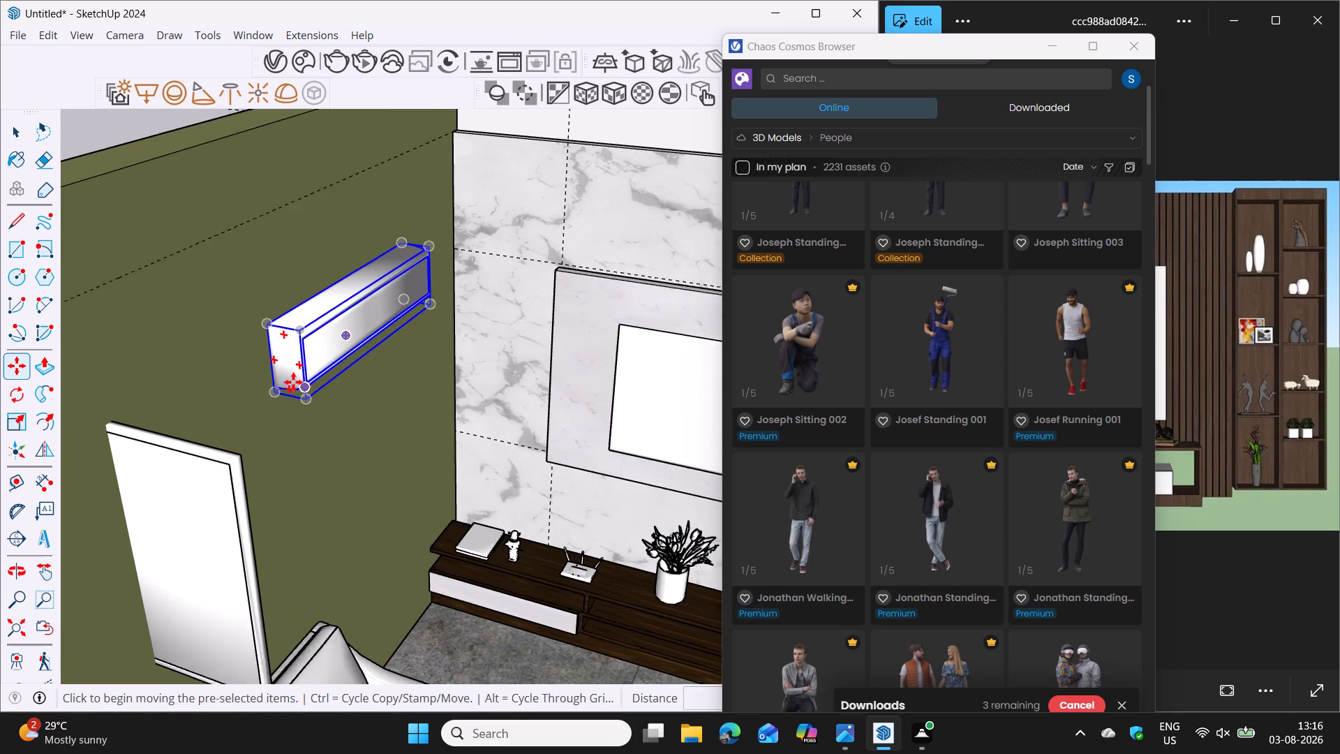
{"action": "left_click", "coordinate": [269, 397]}
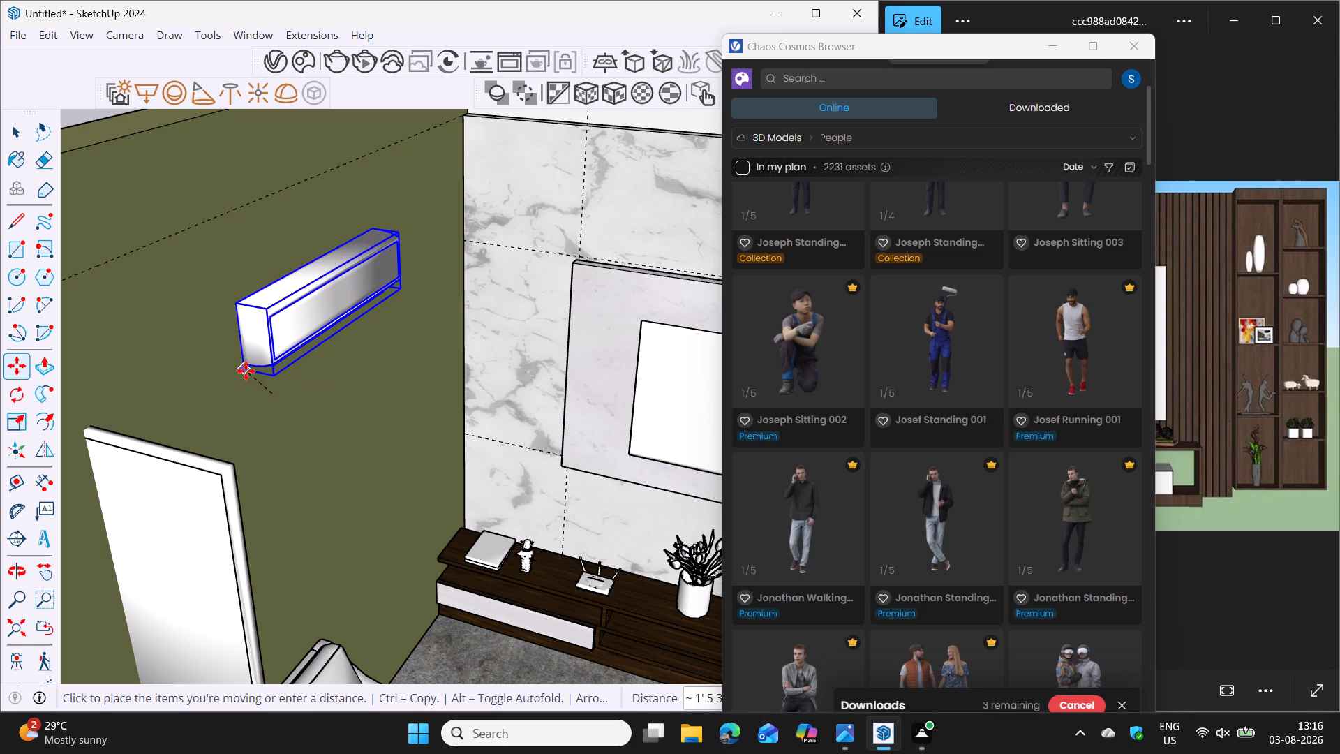
{"action": "left_click", "coordinate": [246, 371]}
{"action": "scroll", "coordinate": [335, 401], "scroll_direction": "down", "scroll_amount": 12}
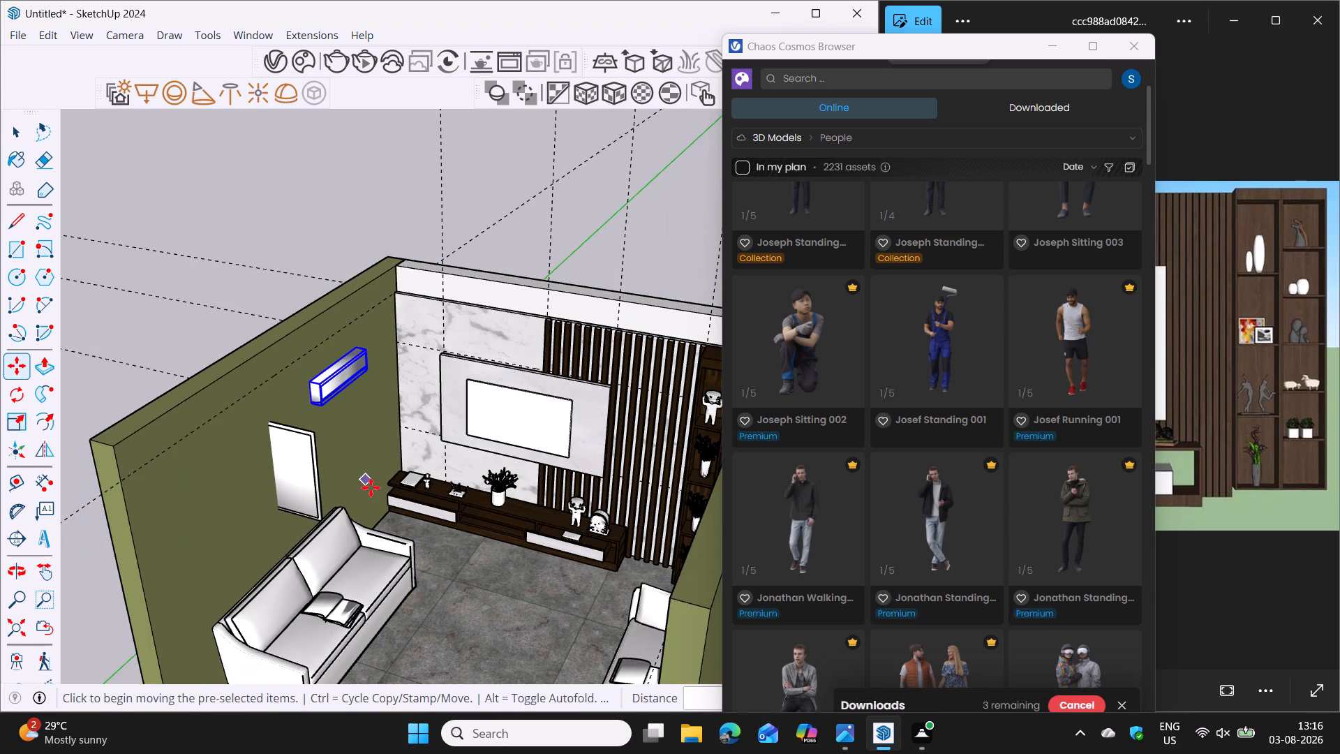
Examine the air conditioner's placement and the whole living room from several front viewpoints.
{"action": "middle_click_drag", "start_coordinate": [381, 479], "coordinate": [477, 385]}
{"action": "scroll", "coordinate": [509, 425], "scroll_direction": "down", "scroll_amount": 4}
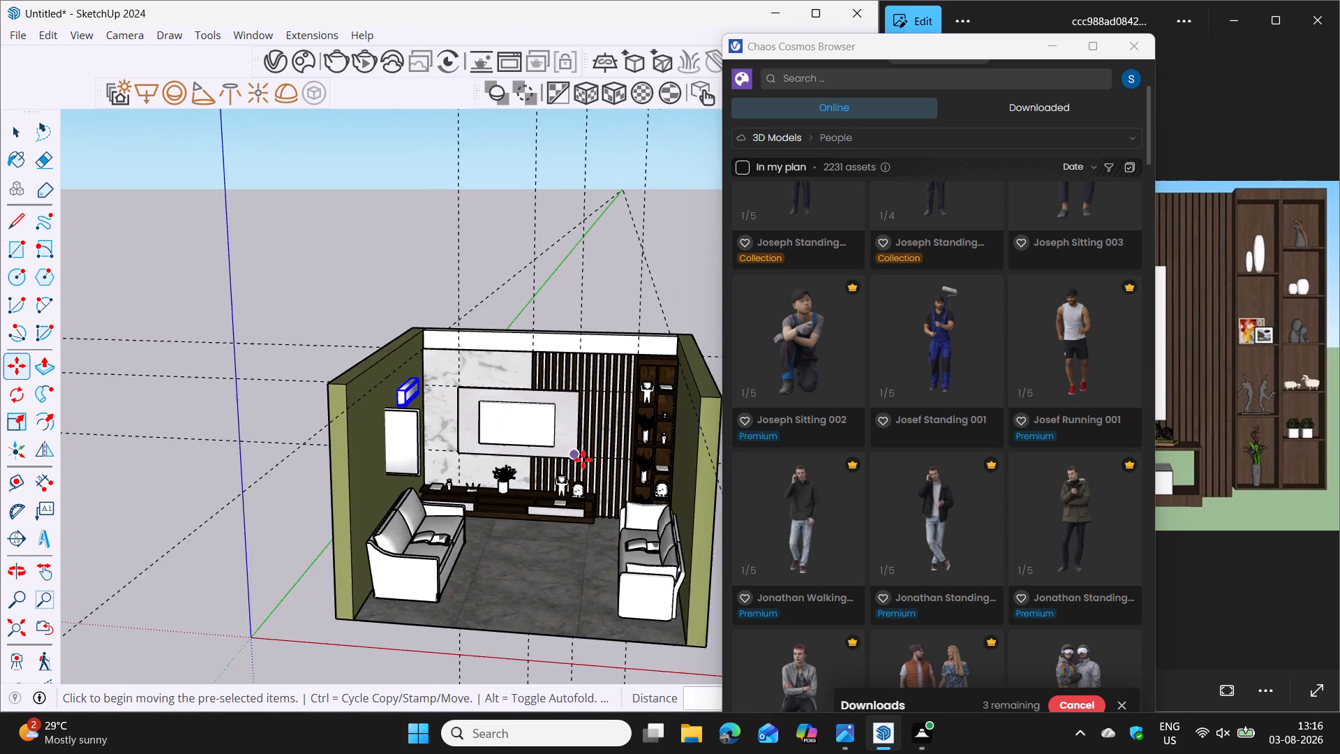
{"action": "middle_click_drag", "start_coordinate": [575, 452], "coordinate": [514, 415], "text": "shift"}
{"action": "middle_click_drag", "start_coordinate": [496, 434], "coordinate": [531, 411]}
{"action": "scroll", "coordinate": [531, 408], "scroll_direction": "up", "scroll_amount": 1}
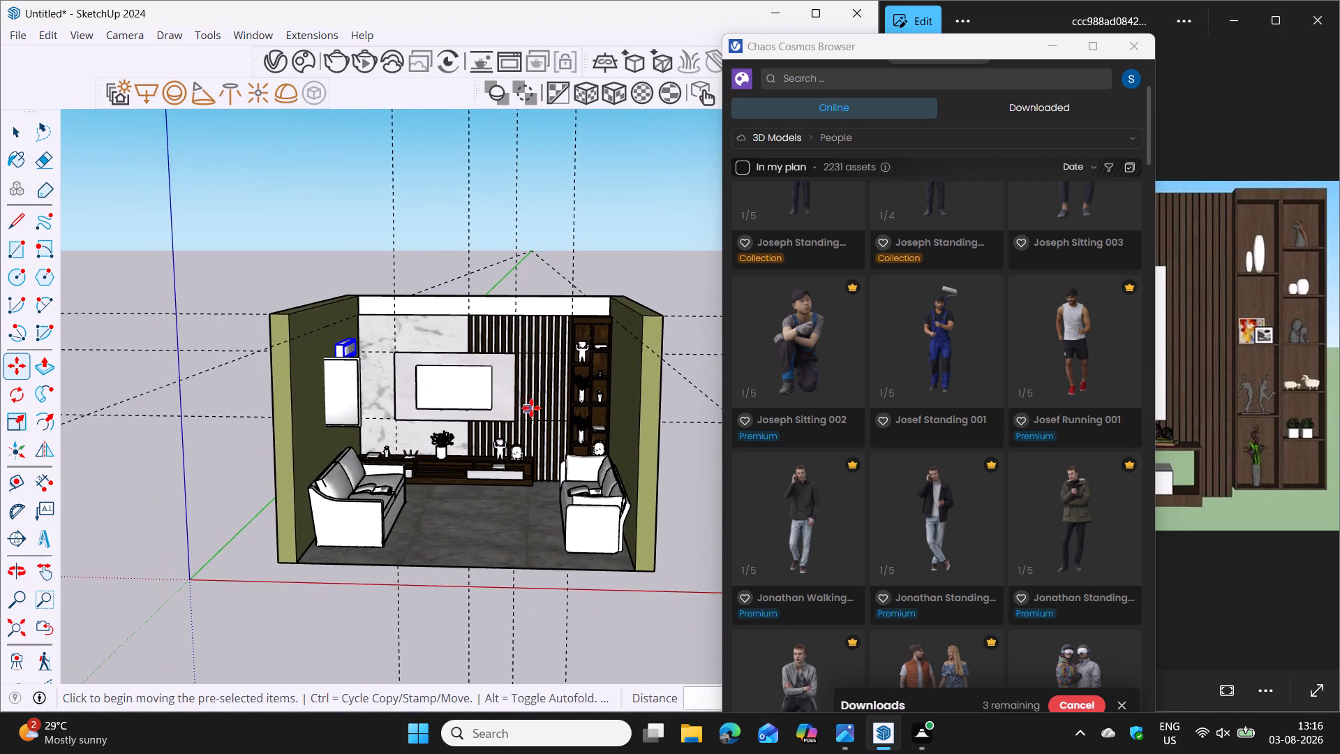
{"action": "scroll", "coordinate": [531, 408], "scroll_direction": "up", "scroll_amount": 2}
{"action": "middle_click_drag", "start_coordinate": [519, 417], "coordinate": [521, 411], "text": "shift"}
{"action": "middle_click_drag", "start_coordinate": [509, 422], "coordinate": [472, 454]}
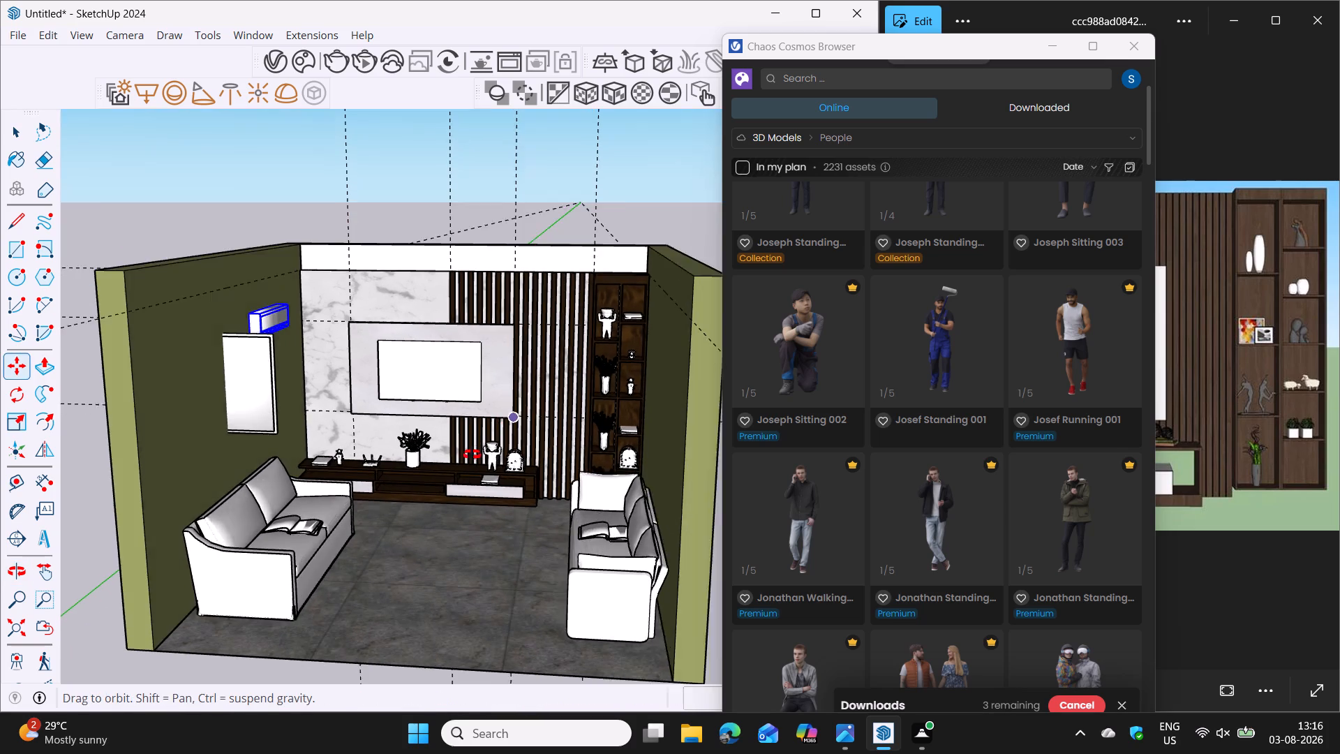
{"action": "middle_click_drag", "start_coordinate": [472, 454], "coordinate": [526, 448]}
{"action": "middle_click_drag", "start_coordinate": [512, 451], "coordinate": [500, 454]}
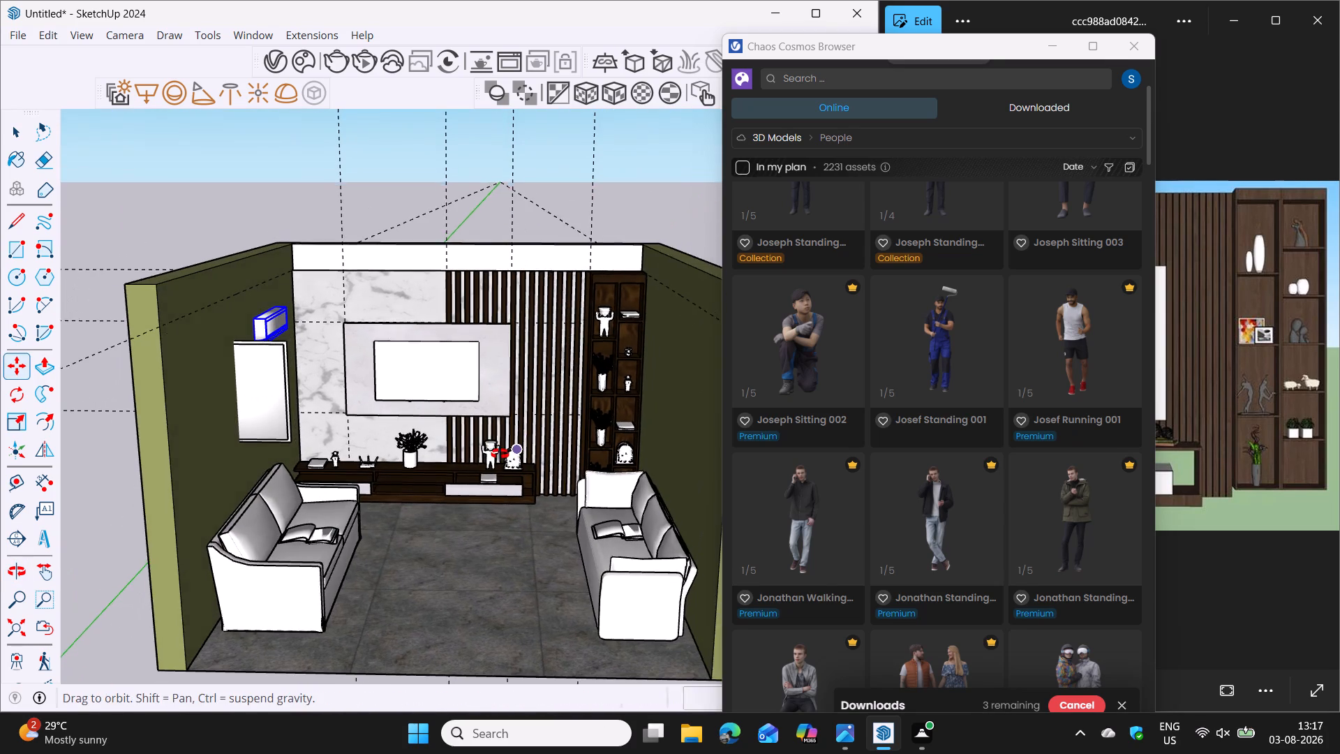
{"action": "middle_click_drag", "start_coordinate": [500, 454], "coordinate": [465, 463]}
Rotate the Print Art 008 frame 90 degrees about the vertical axis around its lower corner, parallel to the green side wall.
{"action": "key", "text": "space"}
{"action": "left_click", "coordinate": [262, 414]}
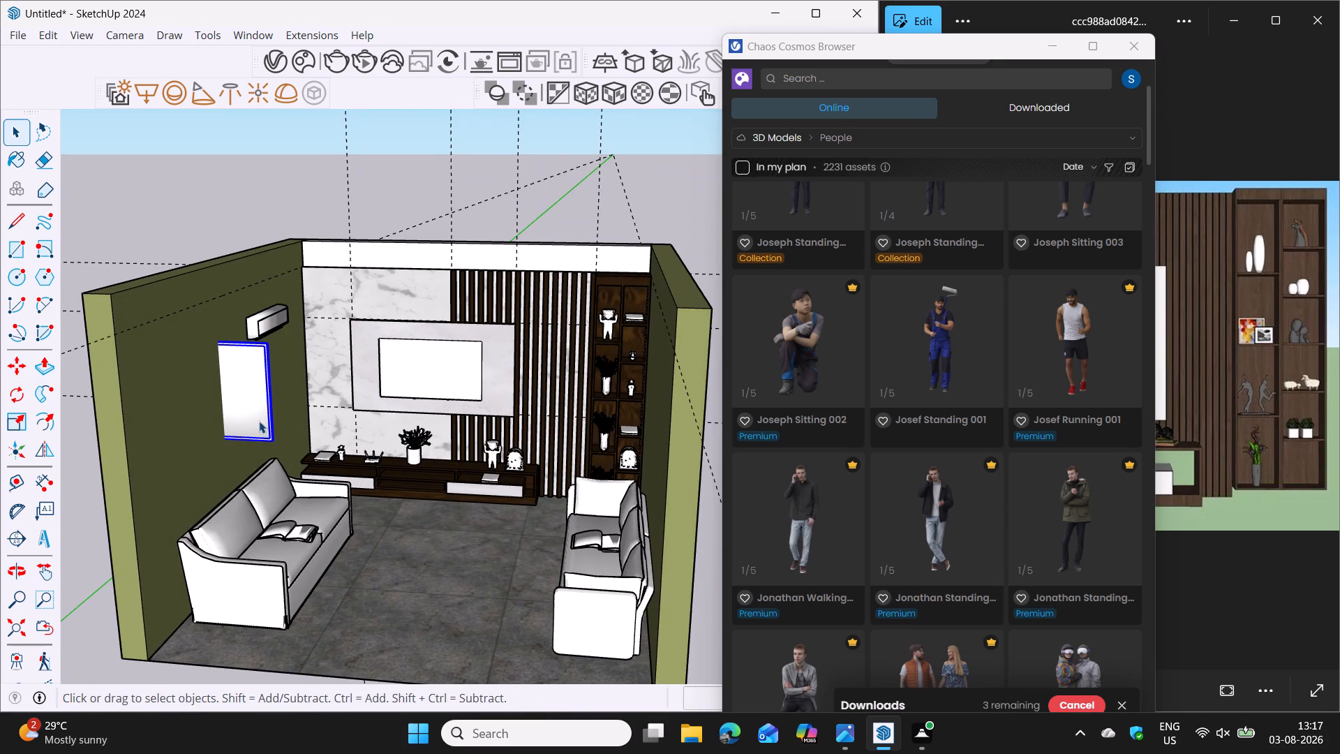
{"action": "key", "text": "m"}
{"action": "scroll", "coordinate": [276, 432], "scroll_direction": "up", "scroll_amount": 6}
{"action": "middle_click_drag", "start_coordinate": [308, 438], "coordinate": [265, 464]}
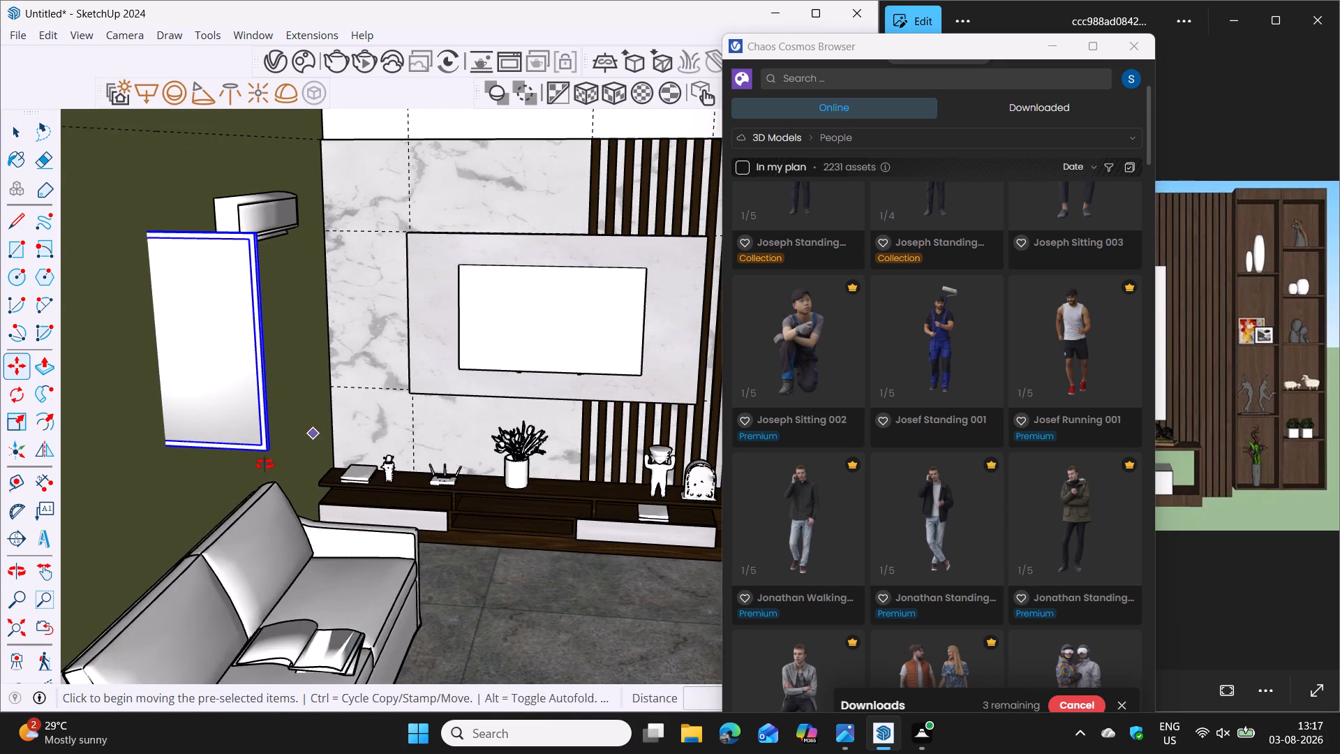
{"action": "middle_click_drag", "start_coordinate": [265, 464], "coordinate": [167, 491]}
{"action": "scroll", "coordinate": [162, 472], "scroll_direction": "up", "scroll_amount": 6}
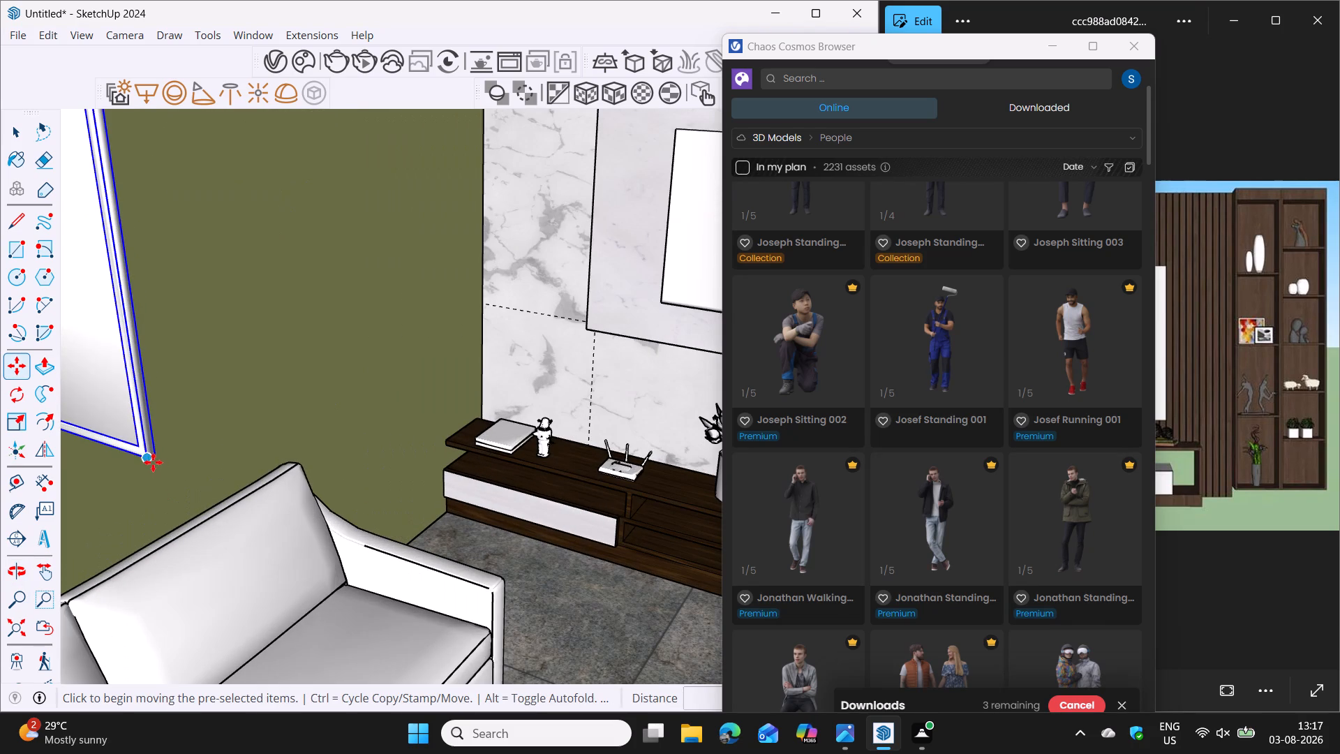
{"action": "key", "text": "r"}
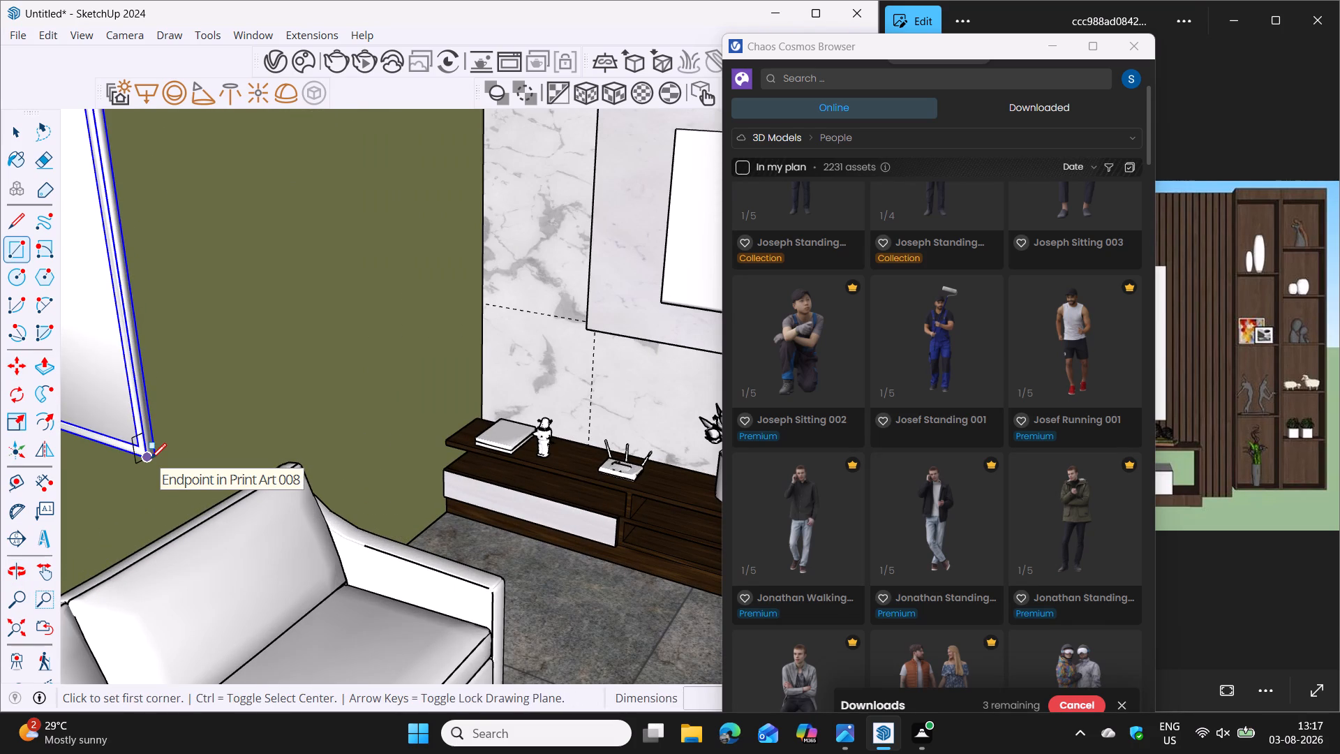
{"action": "key", "text": "Escape"}
{"action": "key", "text": "q"}
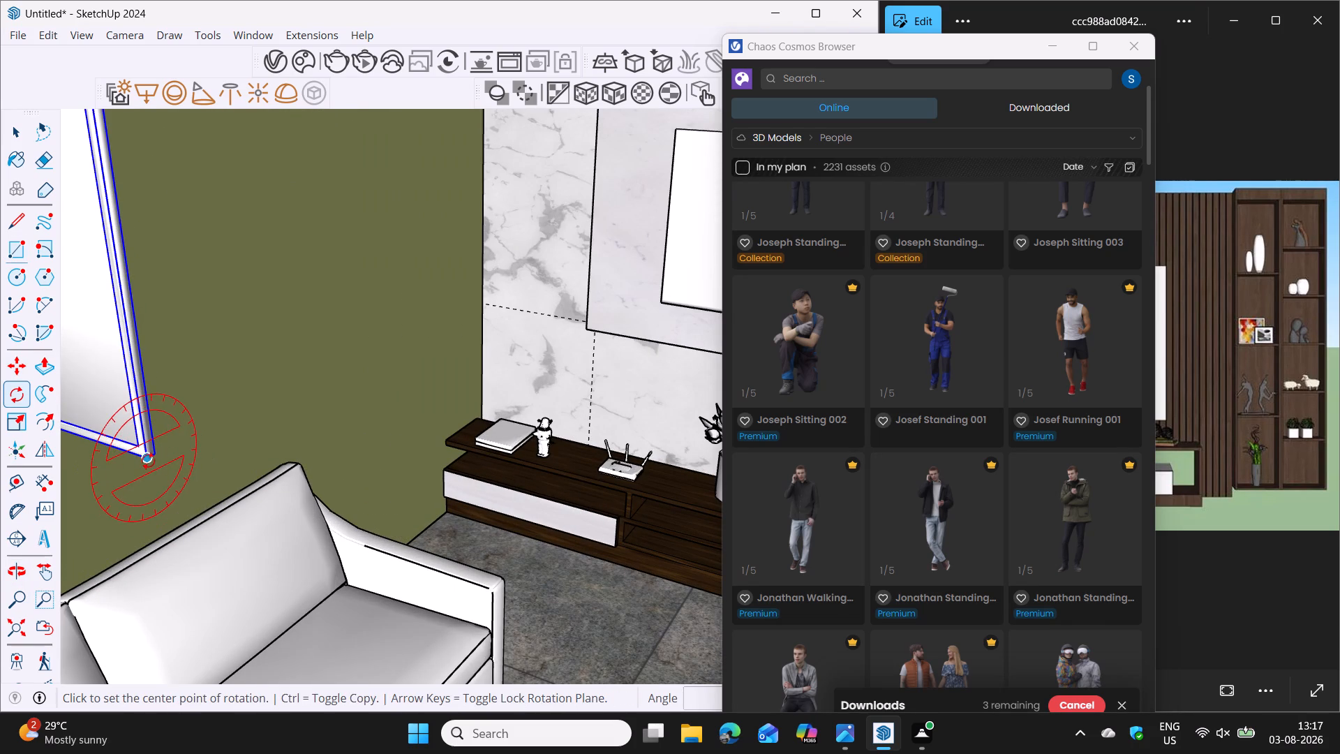
{"action": "key", "text": "Up"}
{"action": "left_click", "coordinate": [148, 460]}
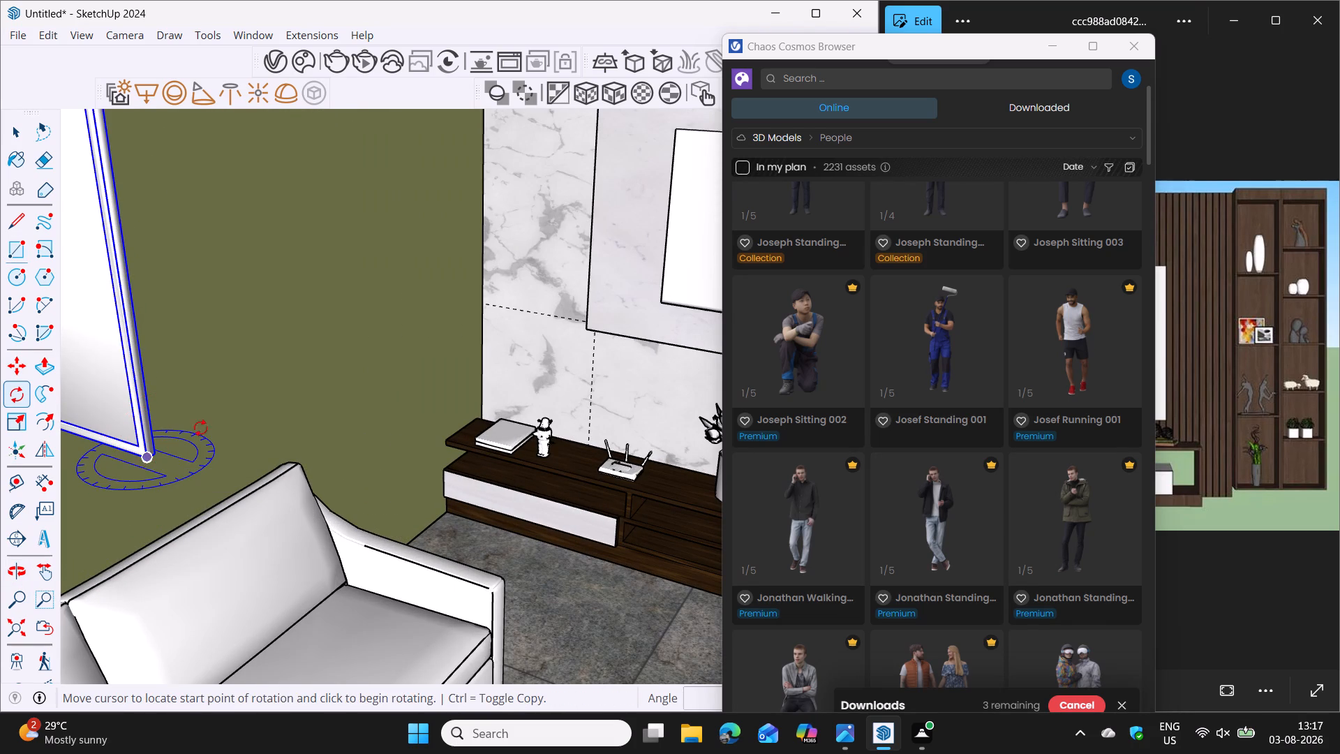
{"action": "left_click", "coordinate": [292, 391]}
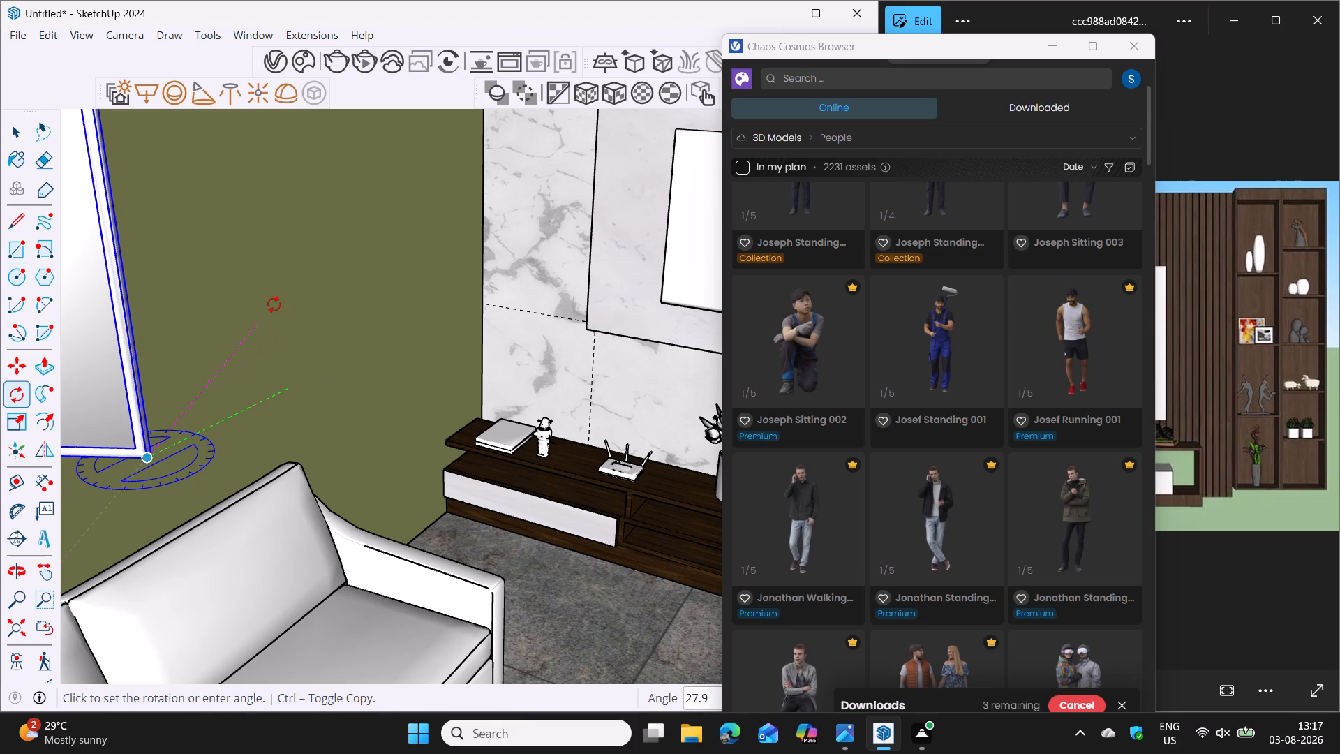
{"action": "type", "text": "90"}
{"action": "key", "text": "Return"}
Move the Print Art 008 frame by its lower corner to a position above the sofa beside the green side wall.
{"action": "scroll", "coordinate": [274, 304], "scroll_direction": "down", "scroll_amount": 6}
{"action": "scroll", "coordinate": [286, 445], "scroll_direction": "down", "scroll_amount": 6}
{"action": "middle_click_drag", "start_coordinate": [223, 465], "coordinate": [415, 439], "text": "shift"}
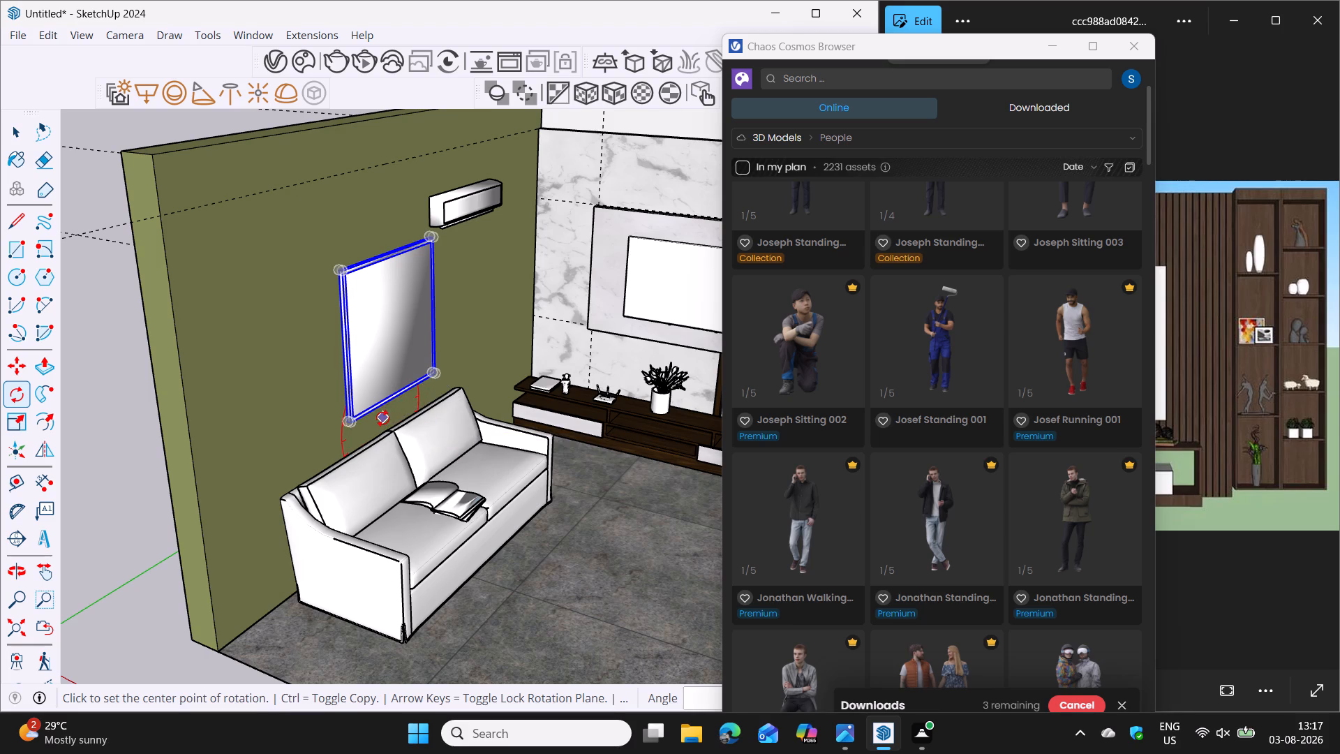
{"action": "middle_click_drag", "start_coordinate": [382, 418], "coordinate": [474, 434]}
{"action": "key", "text": "space"}
{"action": "key", "text": "m"}
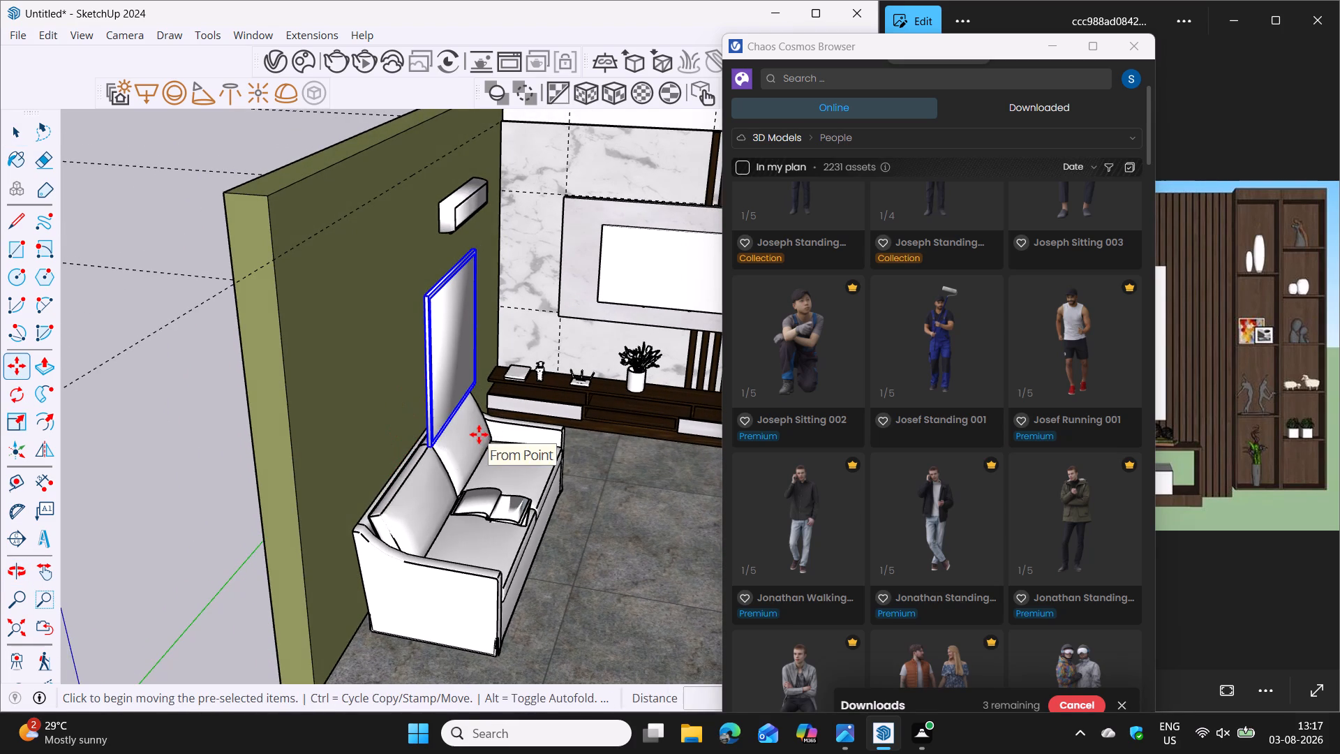
{"action": "scroll", "coordinate": [415, 441], "scroll_direction": "up", "scroll_amount": 7}
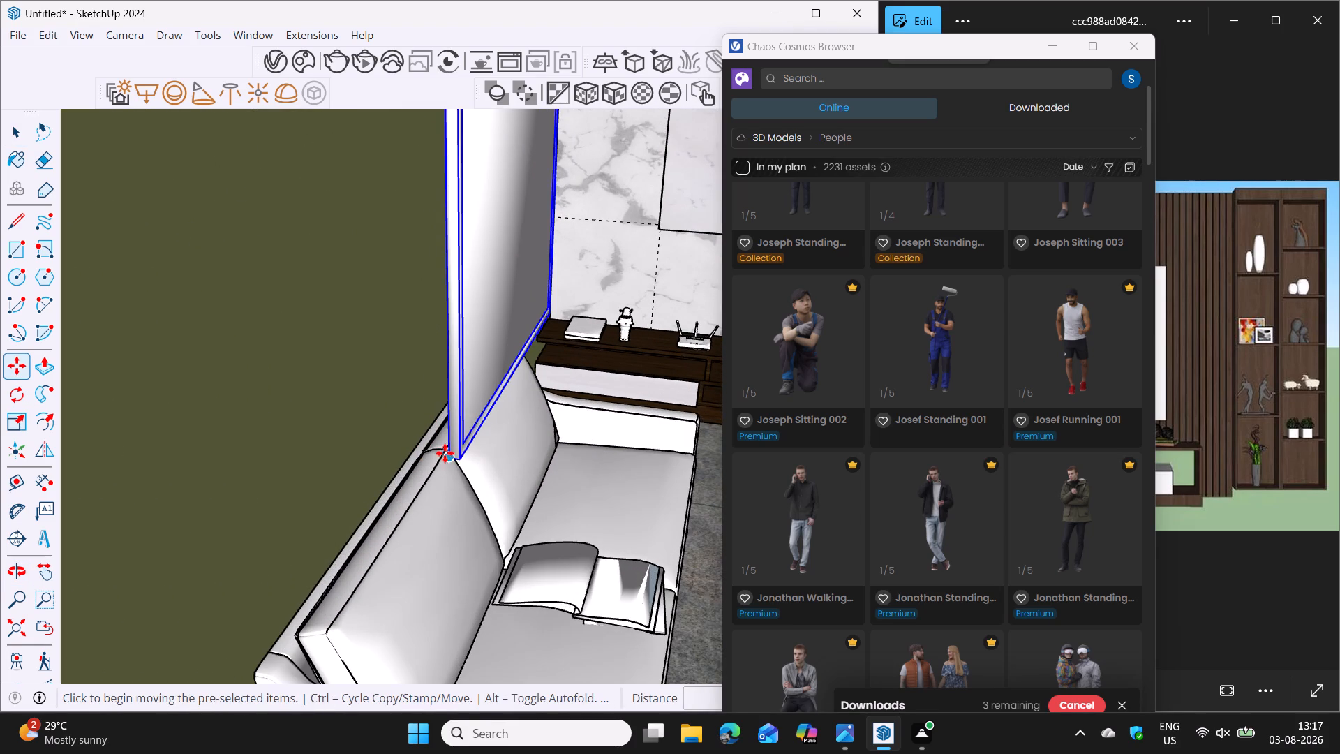
{"action": "left_click", "coordinate": [449, 459]}
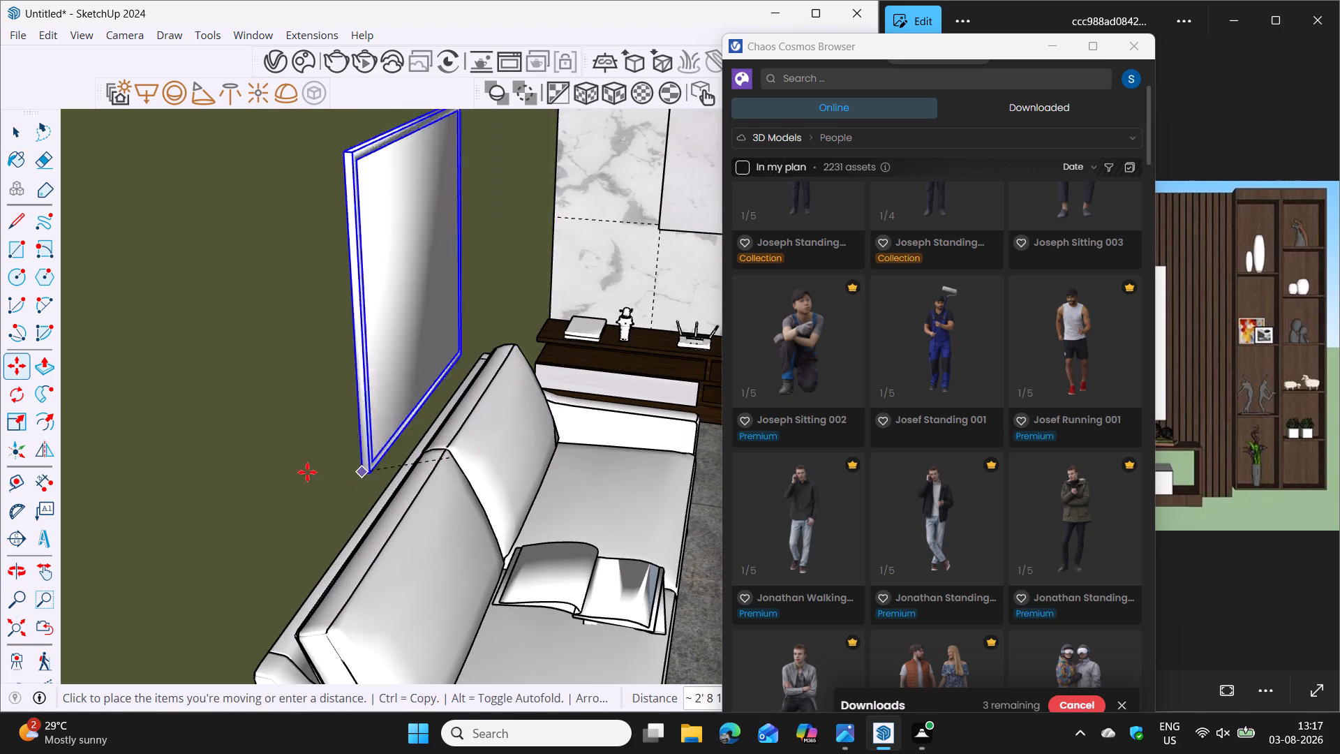
{"action": "scroll", "coordinate": [296, 473], "scroll_direction": "down", "scroll_amount": 8}
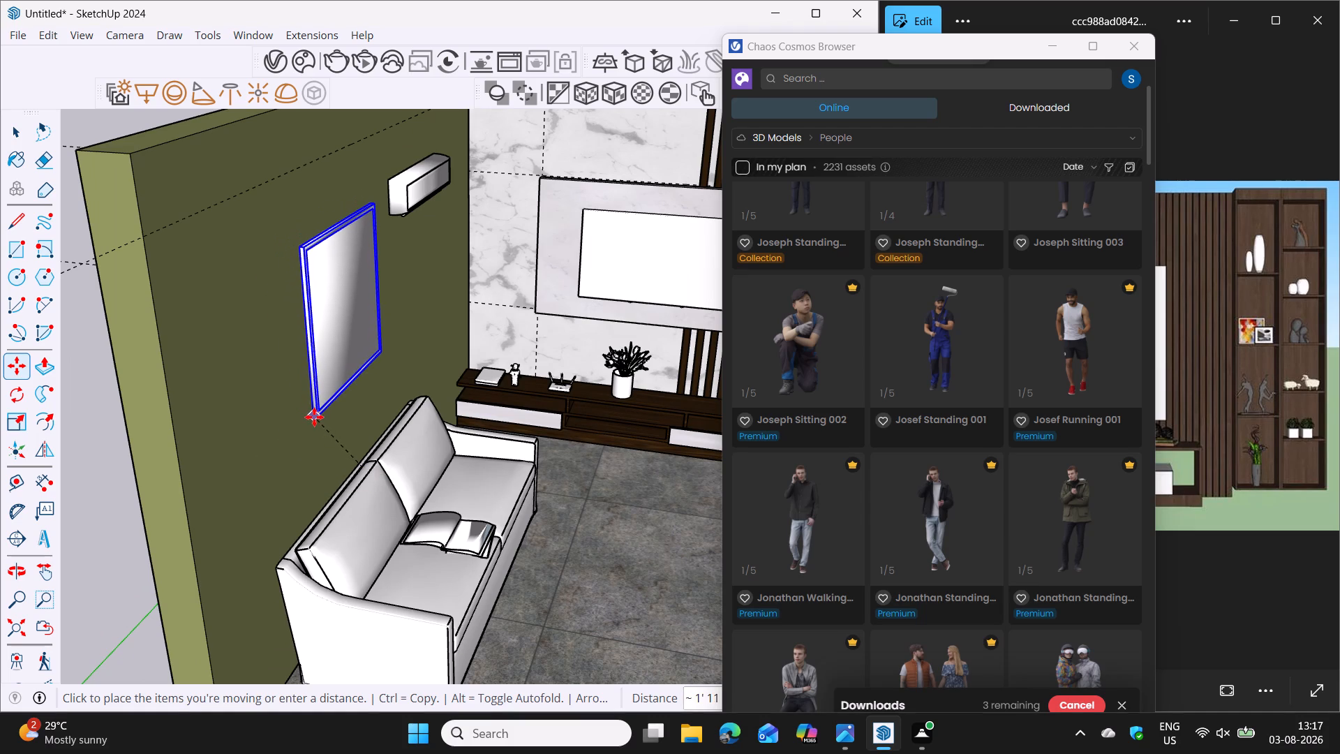
{"action": "middle_click_drag", "start_coordinate": [313, 428], "coordinate": [163, 451]}
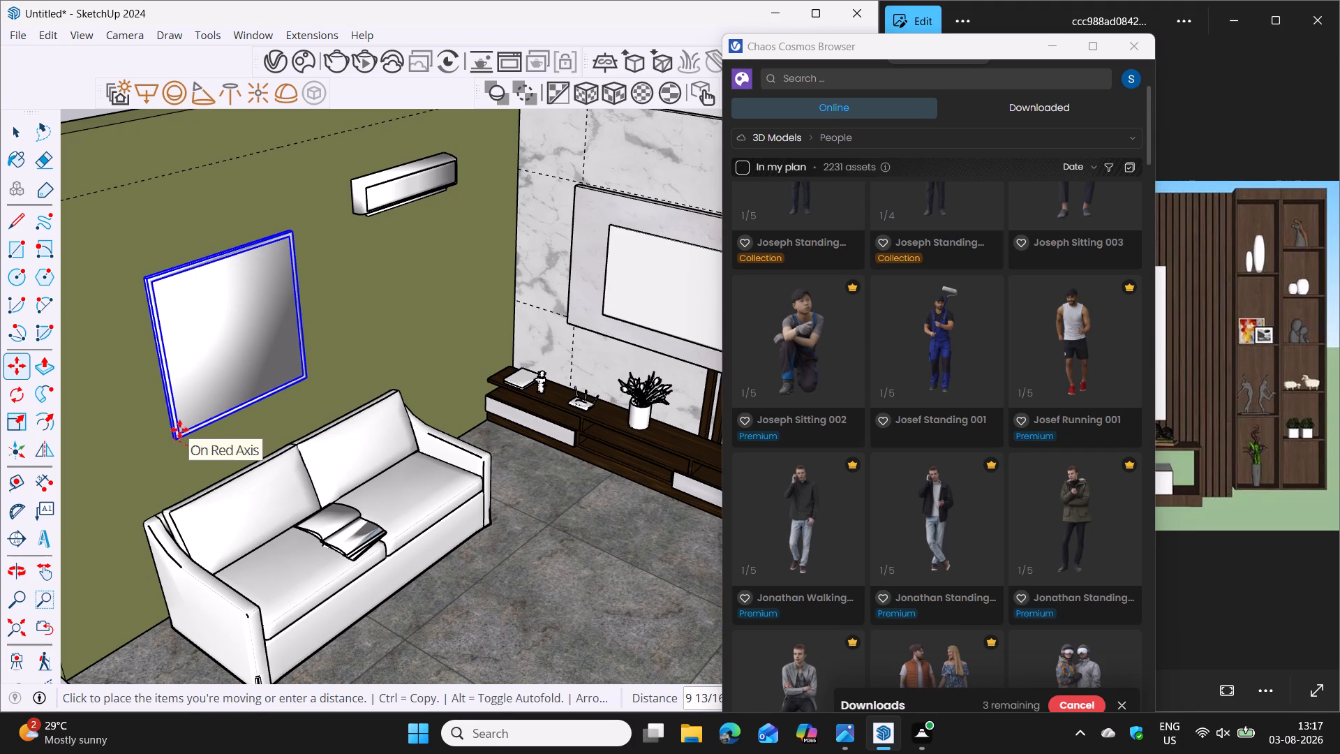
{"action": "left_click", "coordinate": [180, 426]}
Move the Print Art 008 frame about 4.5 inches farther back toward the green wall behind the sofa.
{"action": "middle_click_drag", "start_coordinate": [195, 443], "coordinate": [195, 443]}
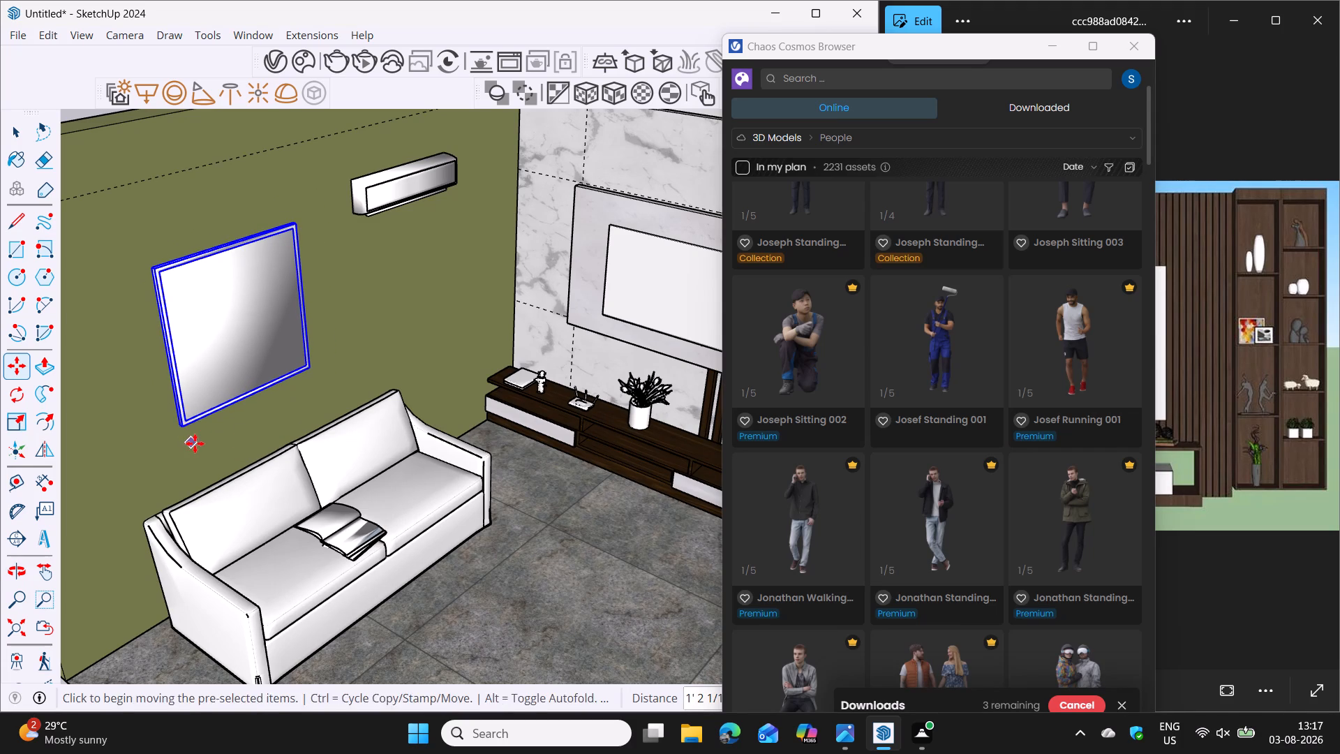
{"action": "middle_click_drag", "start_coordinate": [195, 443], "coordinate": [466, 392]}
{"action": "scroll", "coordinate": [401, 452], "scroll_direction": "up", "scroll_amount": 3}
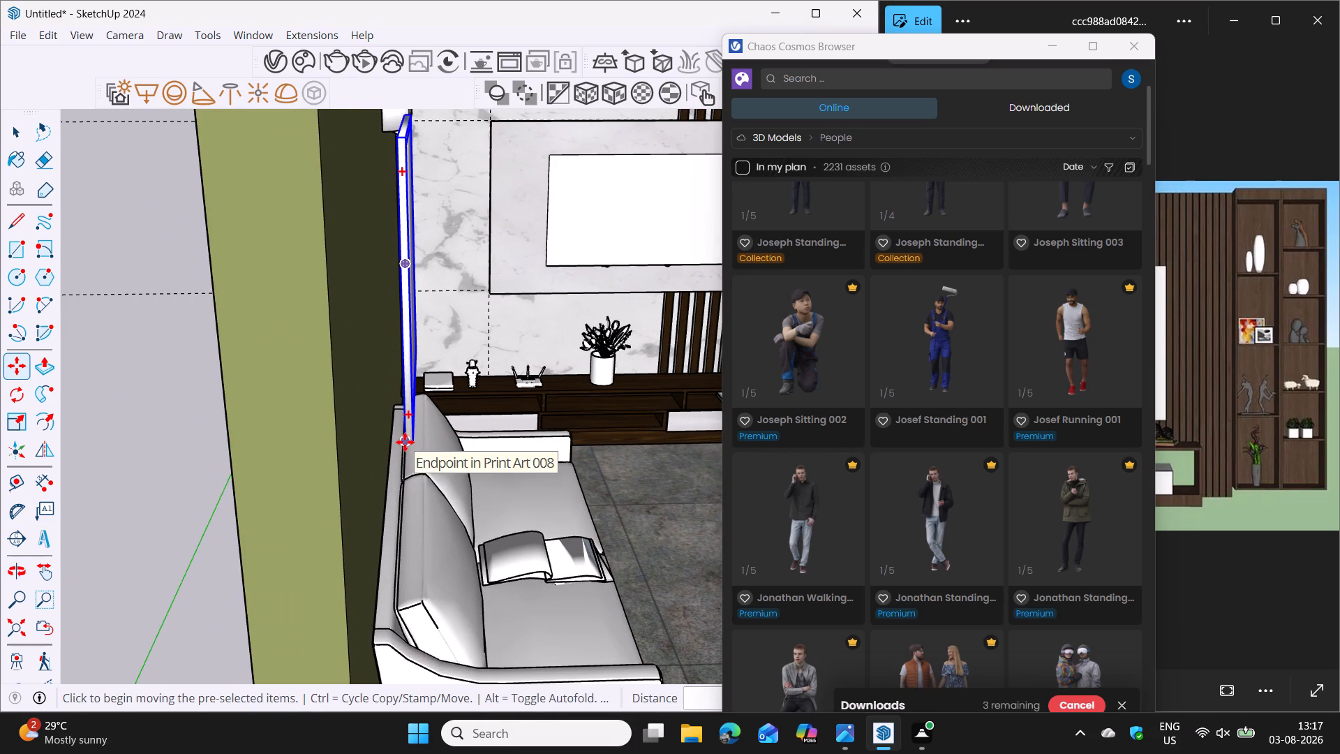
{"action": "left_click", "coordinate": [404, 442]}
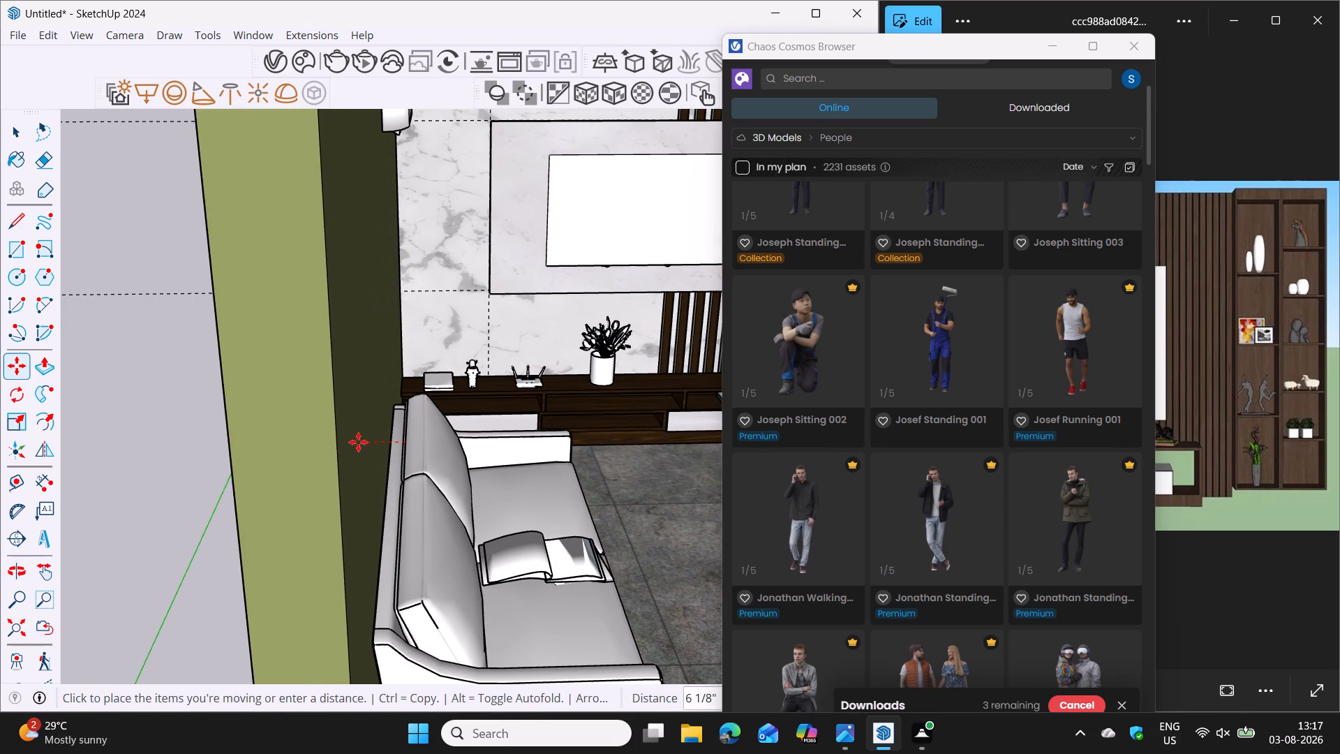
{"action": "left_click", "coordinate": [367, 441]}
Move the Print Art 008 frame by its lower corner about 11 5/8 inches along the green axis toward the air conditioner.
{"action": "scroll", "coordinate": [521, 452], "scroll_direction": "down", "scroll_amount": 2}
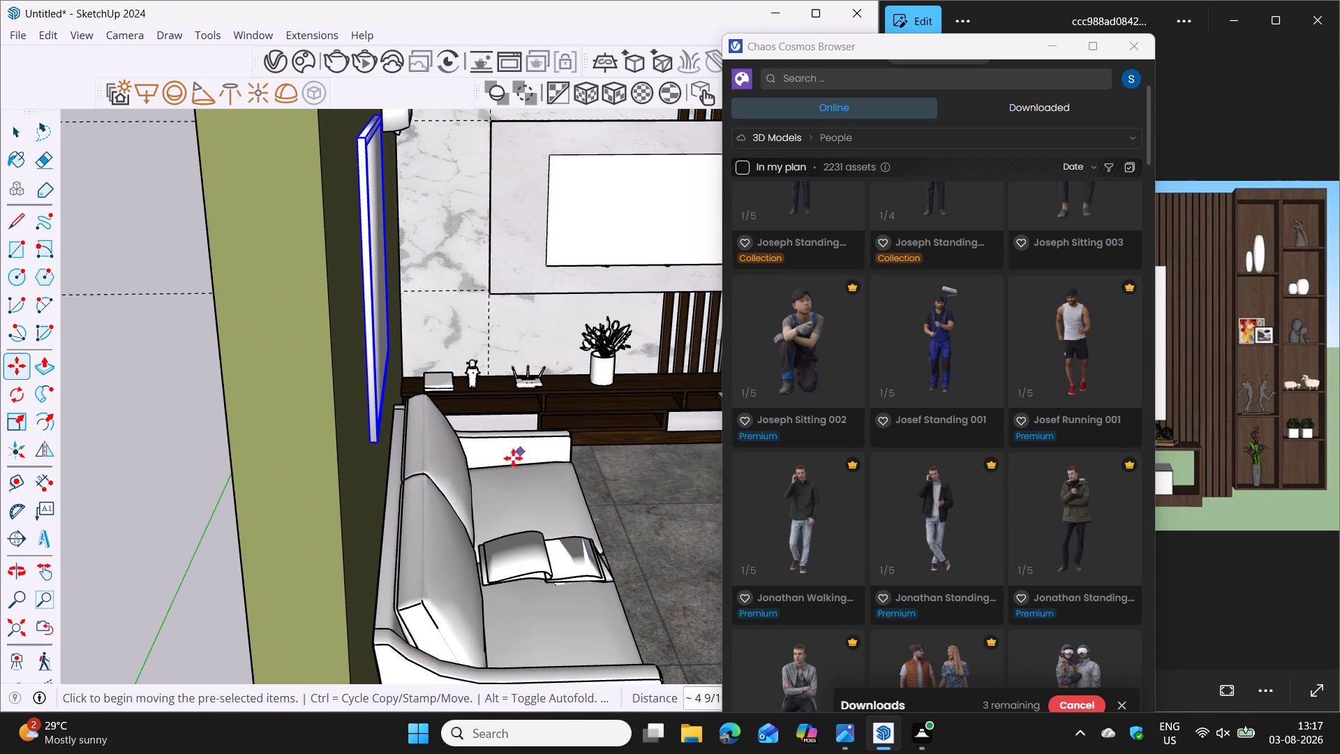
{"action": "scroll", "coordinate": [513, 458], "scroll_direction": "down", "scroll_amount": 2}
{"action": "middle_click_drag", "start_coordinate": [542, 476], "coordinate": [104, 544]}
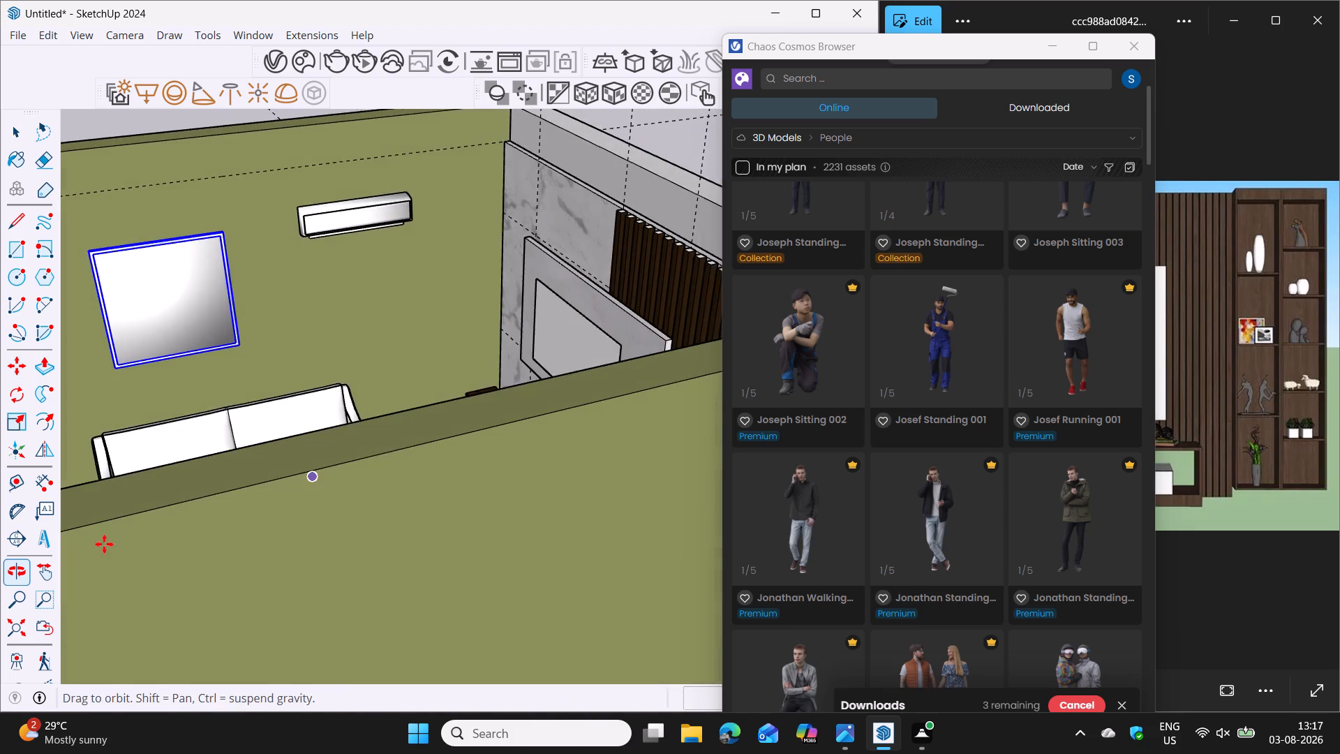
{"action": "scroll", "coordinate": [138, 507], "scroll_direction": "down", "scroll_amount": 1}
{"action": "scroll", "coordinate": [248, 377], "scroll_direction": "up", "scroll_amount": 6}
{"action": "scroll", "coordinate": [273, 374], "scroll_direction": "down", "scroll_amount": 5}
{"action": "middle_click_drag", "start_coordinate": [335, 377], "coordinate": [395, 387], "text": "shift"}
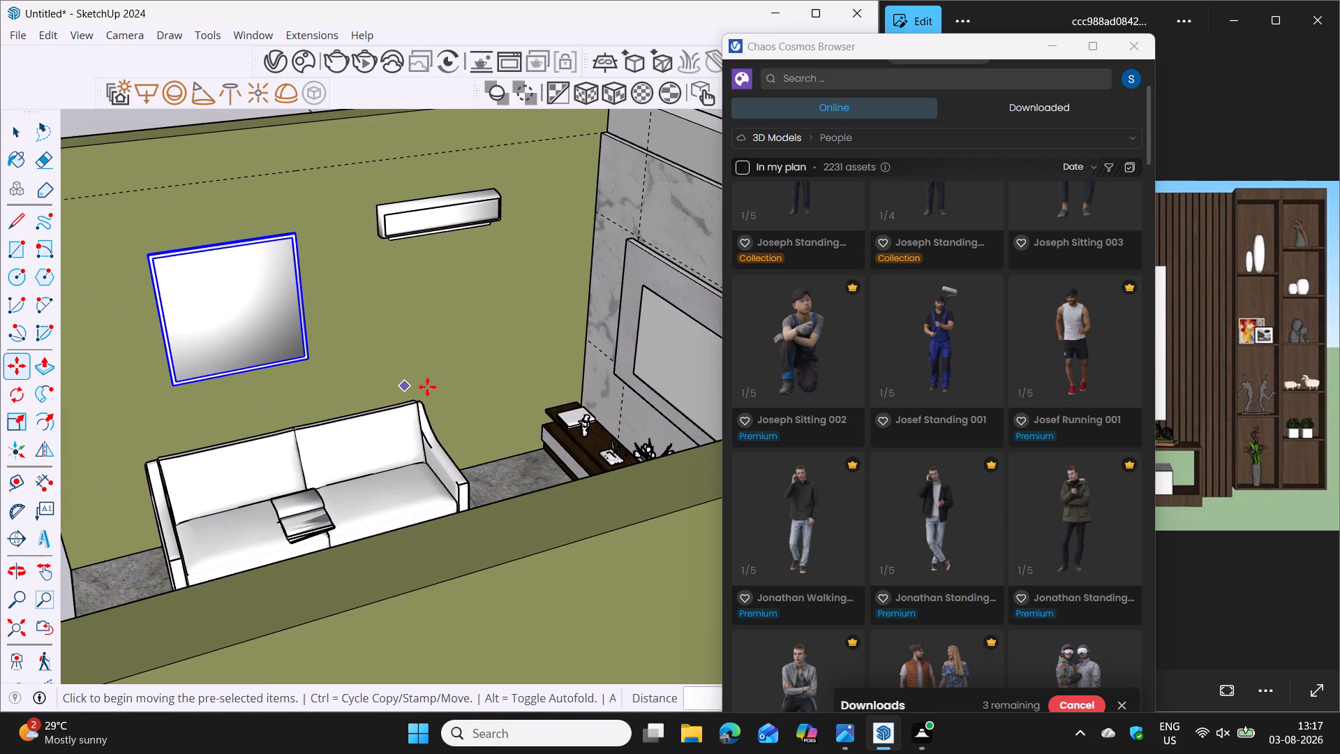
{"action": "middle_click_drag", "start_coordinate": [427, 387], "coordinate": [355, 413]}
{"action": "scroll", "coordinate": [352, 371], "scroll_direction": "up", "scroll_amount": 6}
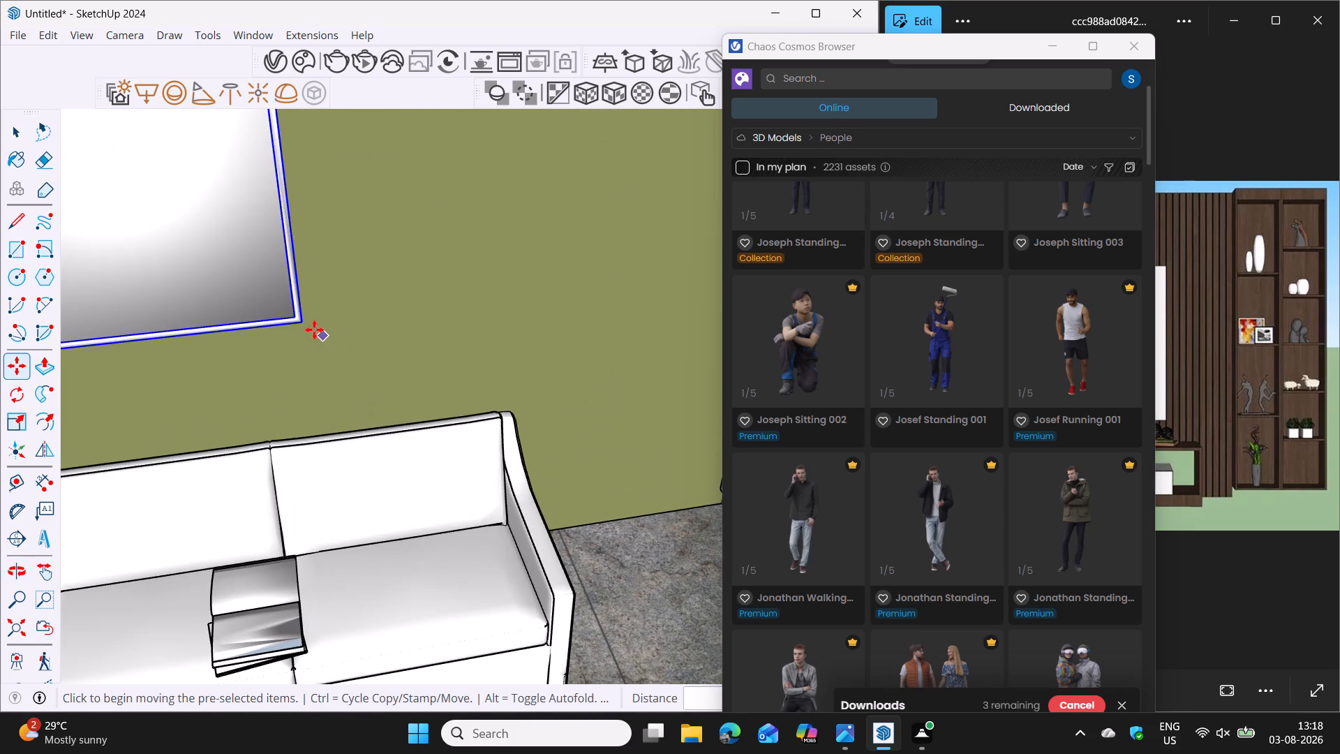
{"action": "middle_click_drag", "start_coordinate": [356, 320], "coordinate": [236, 362]}
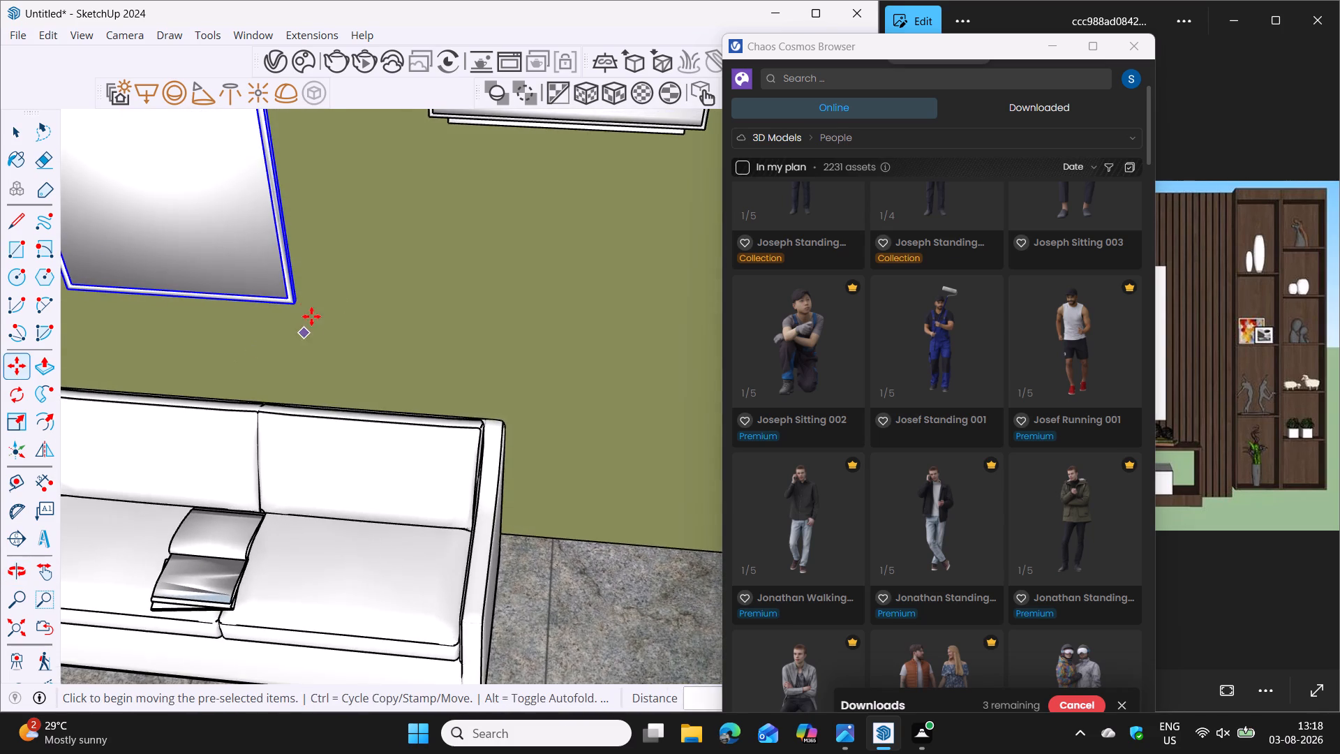
{"action": "scroll", "coordinate": [311, 307], "scroll_direction": "up", "scroll_amount": 6}
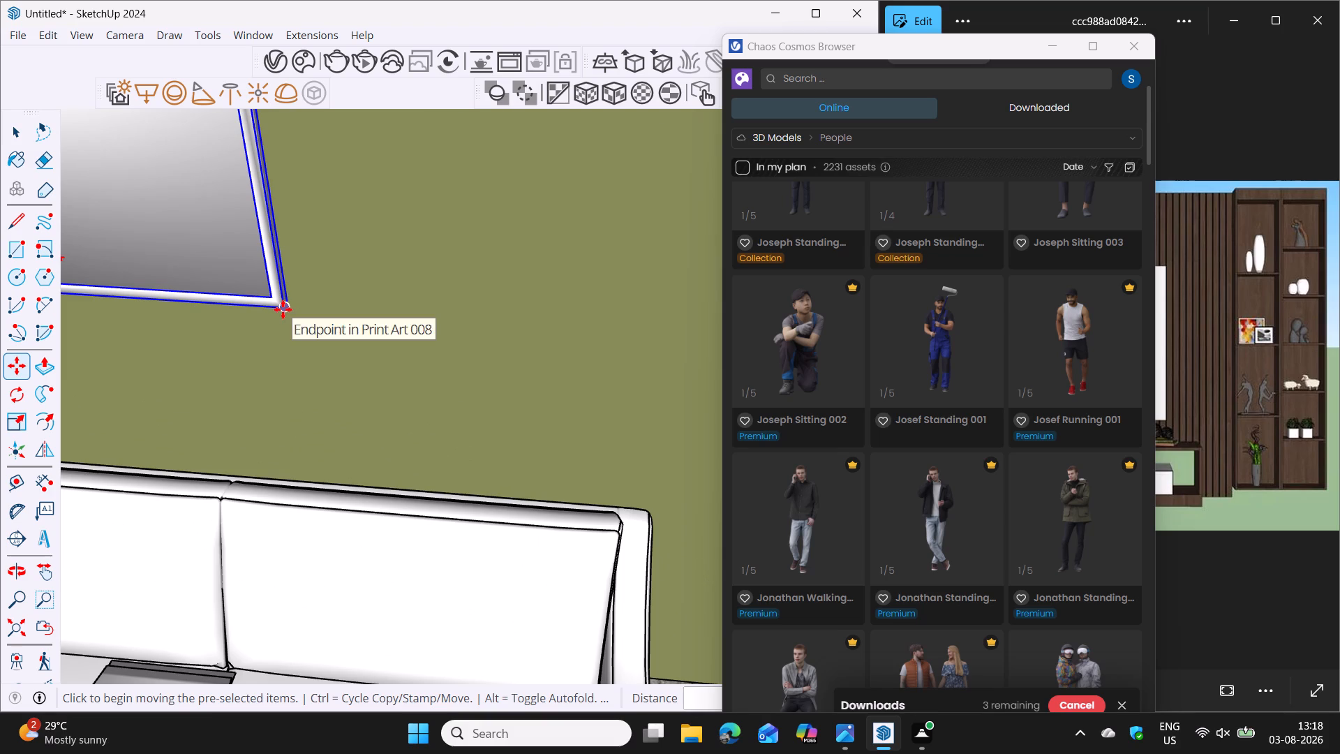
{"action": "left_click", "coordinate": [283, 309]}
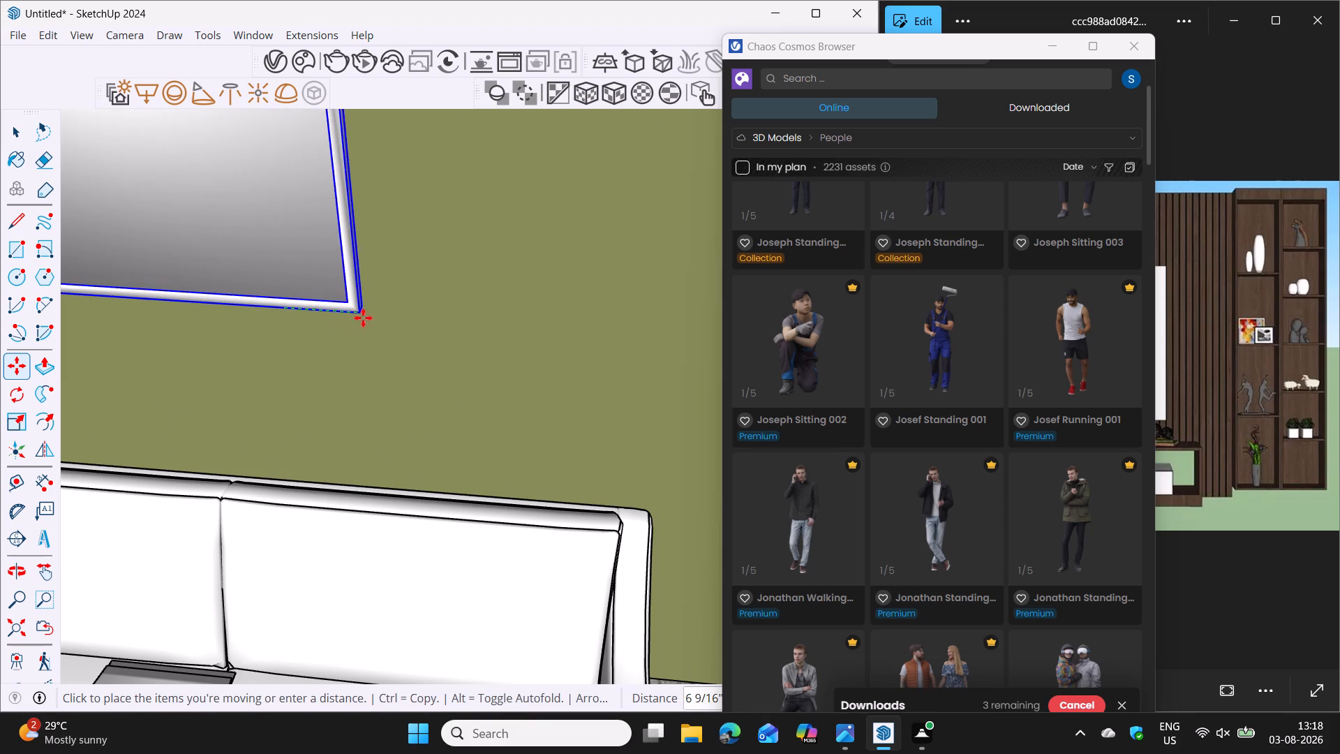
{"action": "scroll", "coordinate": [376, 321], "scroll_direction": "down", "scroll_amount": 8}
{"action": "middle_click_drag", "start_coordinate": [379, 323], "coordinate": [435, 265]}
{"action": "scroll", "coordinate": [438, 265], "scroll_direction": "down", "scroll_amount": 5}
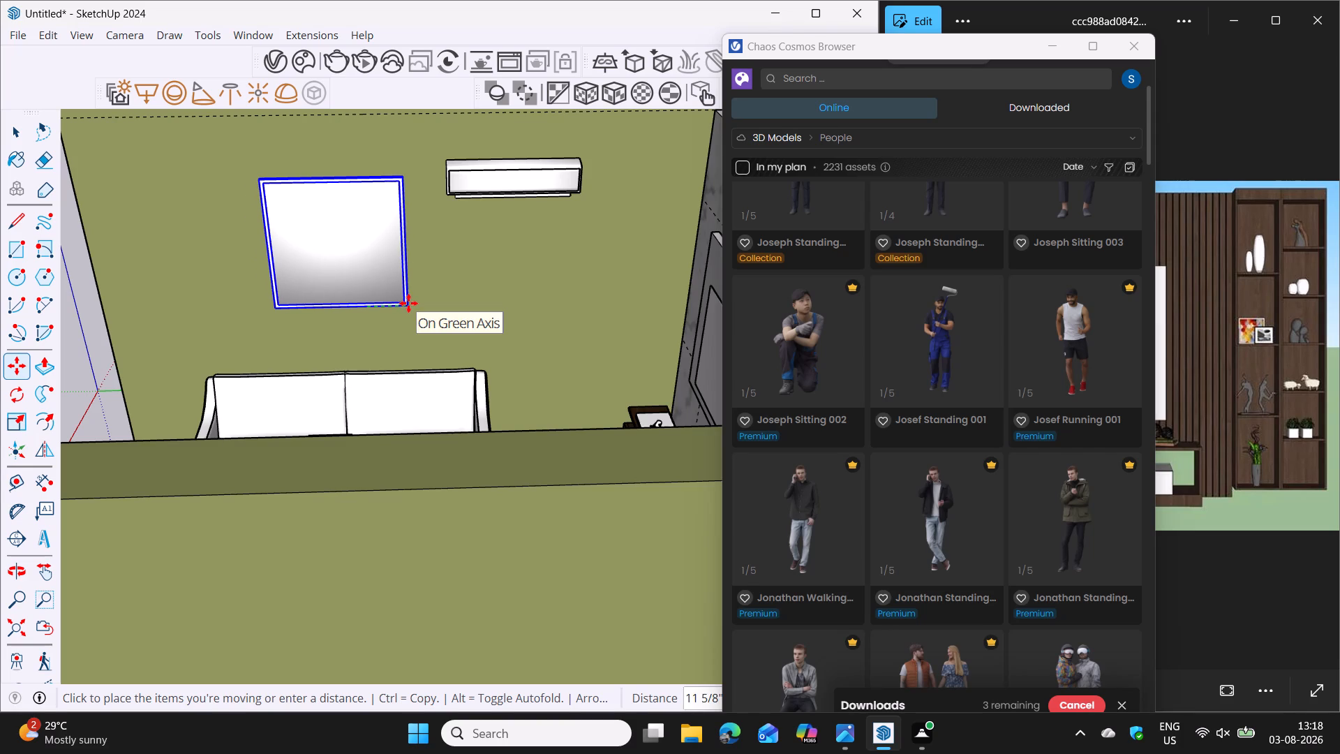
{"action": "left_click", "coordinate": [410, 303]}
Clear the selection and examine the wall frame, air conditioner and whole living room from several front viewpoints.
{"action": "middle_click_drag", "start_coordinate": [405, 371], "coordinate": [477, 263]}
{"action": "key", "text": "space"}
{"action": "scroll", "coordinate": [294, 355], "scroll_direction": "down", "scroll_amount": 6}
{"action": "middle_click_drag", "start_coordinate": [234, 399], "coordinate": [468, 406]}
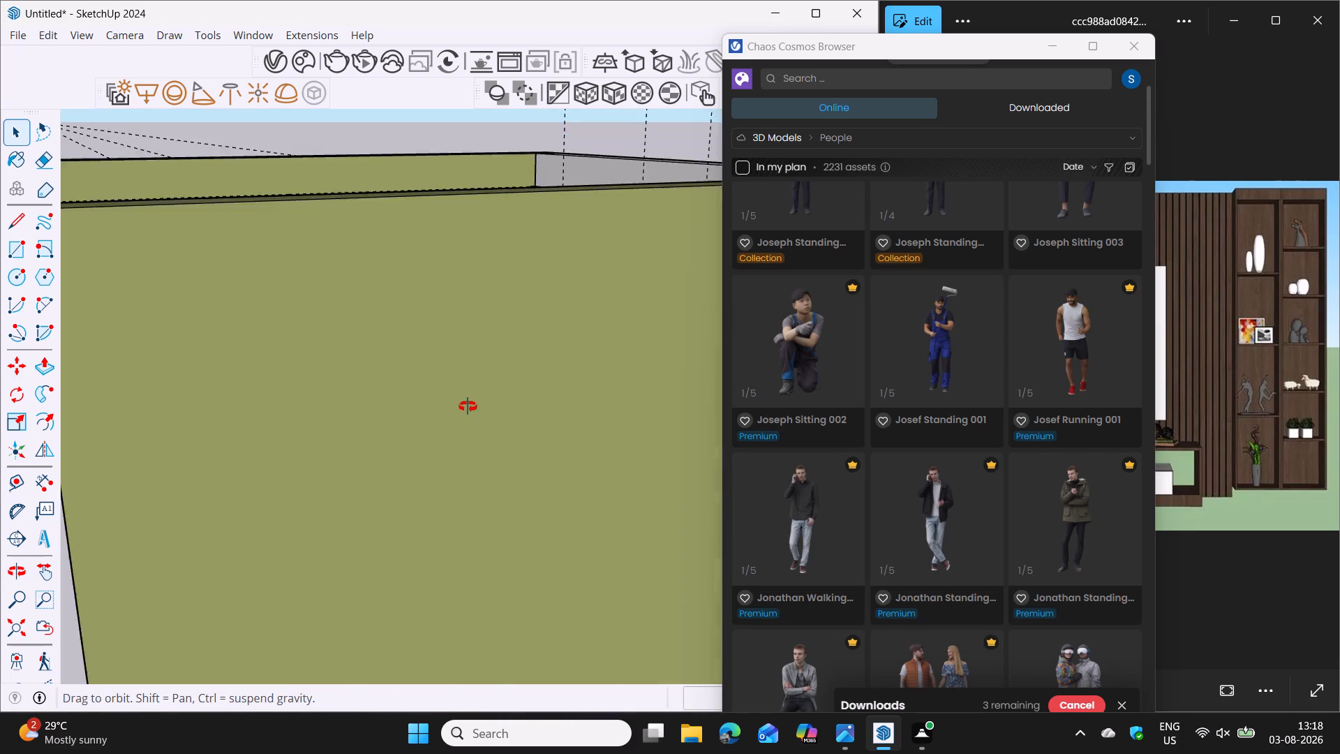
{"action": "middle_click_drag", "start_coordinate": [468, 406], "coordinate": [601, 401]}
{"action": "scroll", "coordinate": [560, 445], "scroll_direction": "down", "scroll_amount": 5}
{"action": "middle_click_drag", "start_coordinate": [420, 551], "coordinate": [533, 534]}
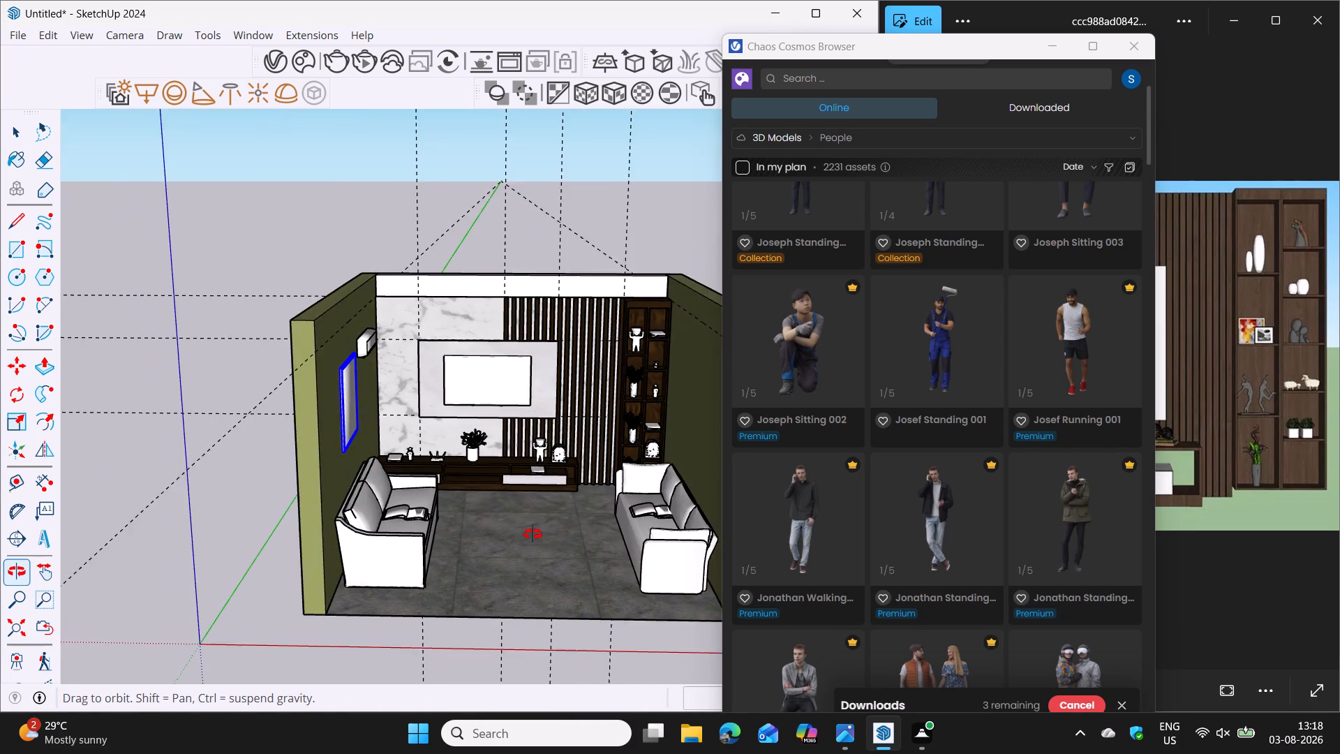
{"action": "middle_click_drag", "start_coordinate": [533, 534], "coordinate": [535, 517]}
{"action": "middle_click_drag", "start_coordinate": [565, 508], "coordinate": [487, 473], "text": "shift"}
{"action": "middle_click_drag", "start_coordinate": [488, 474], "coordinate": [475, 485]}
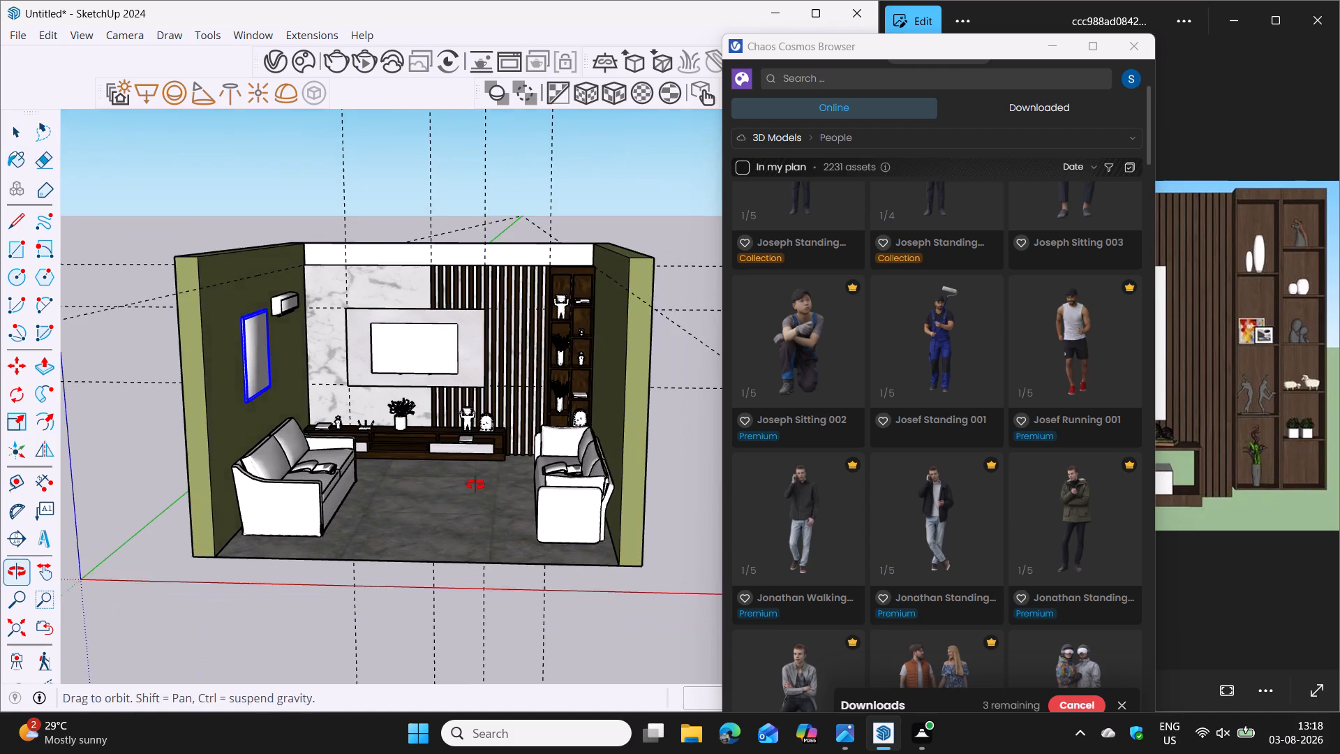
{"action": "middle_click_drag", "start_coordinate": [475, 485], "coordinate": [477, 466]}
{"action": "key", "text": "space"}
{"action": "scroll", "coordinate": [468, 471], "scroll_direction": "down", "scroll_amount": 1}
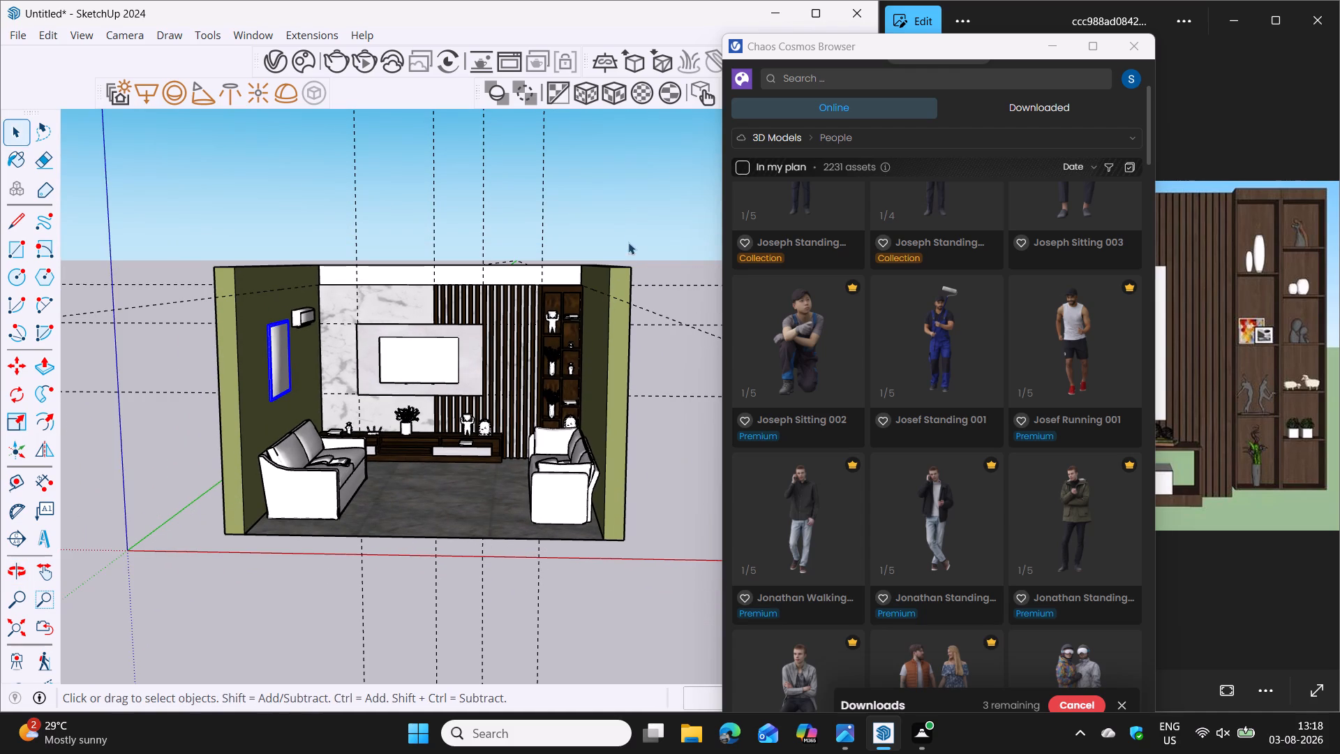
{"action": "left_click", "coordinate": [634, 228]}
{"action": "scroll", "coordinate": [435, 374], "scroll_direction": "down", "scroll_amount": 1}
{"action": "middle_click_drag", "start_coordinate": [440, 384], "coordinate": [433, 435], "text": "shift"}
{"action": "scroll", "coordinate": [433, 436], "scroll_direction": "down", "scroll_amount": 1, "text": "shift"}
{"action": "middle_click_drag", "start_coordinate": [435, 454], "coordinate": [438, 459]}
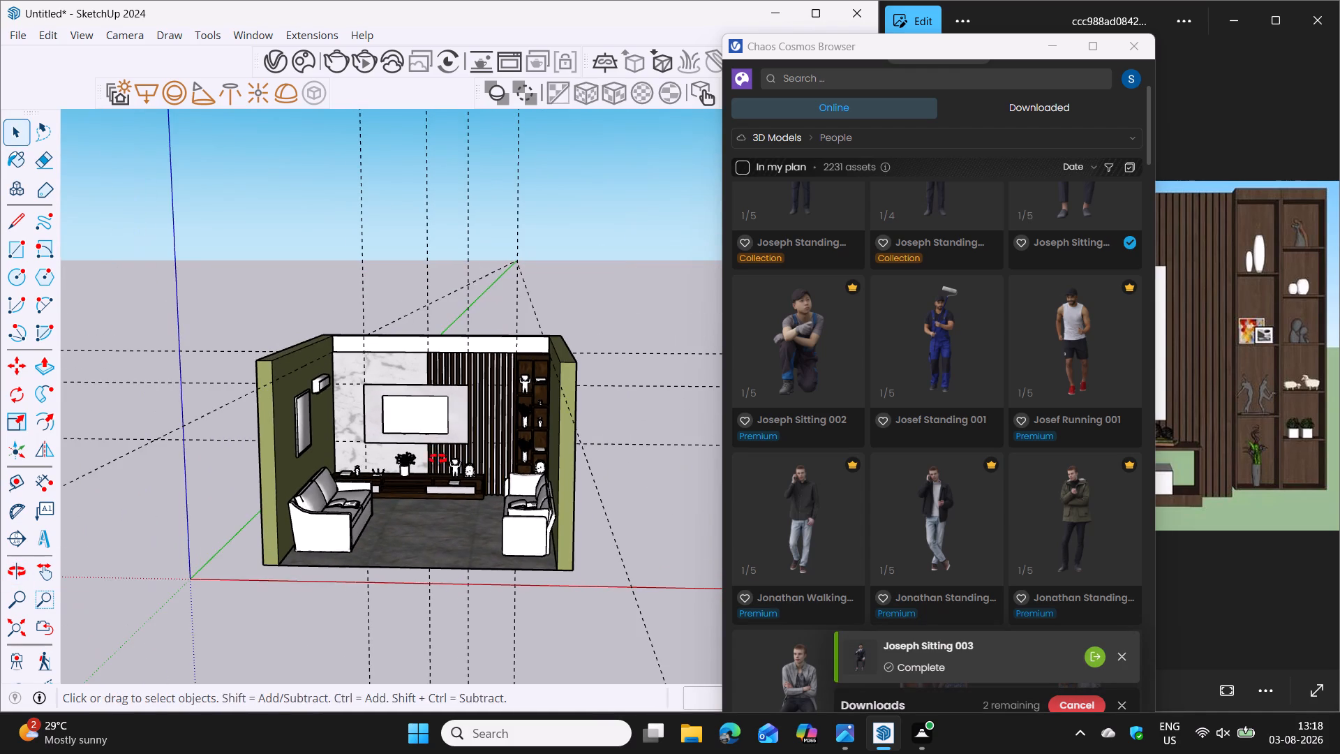
{"action": "middle_click_drag", "start_coordinate": [438, 459], "coordinate": [457, 475]}
{"action": "scroll", "coordinate": [504, 447], "scroll_direction": "up", "scroll_amount": 3}
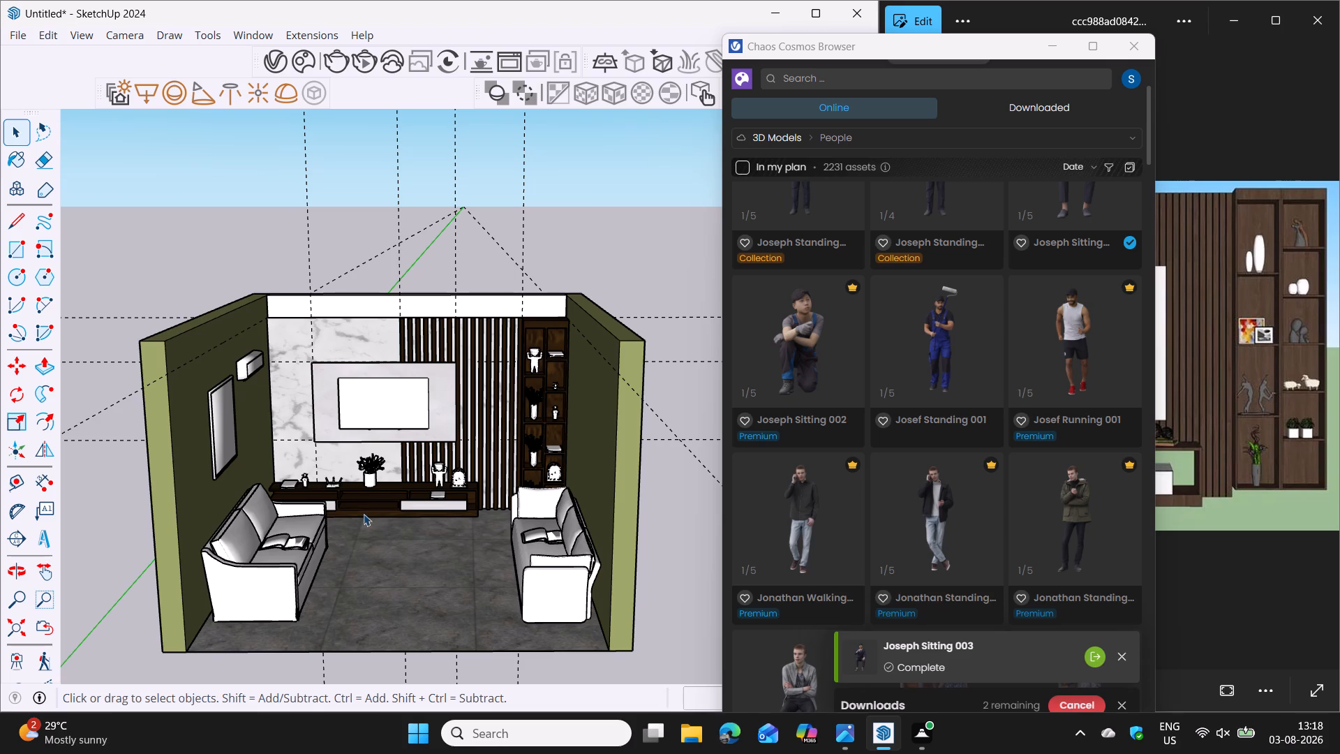
{"action": "middle_click_drag", "start_coordinate": [443, 531], "coordinate": [455, 536]}
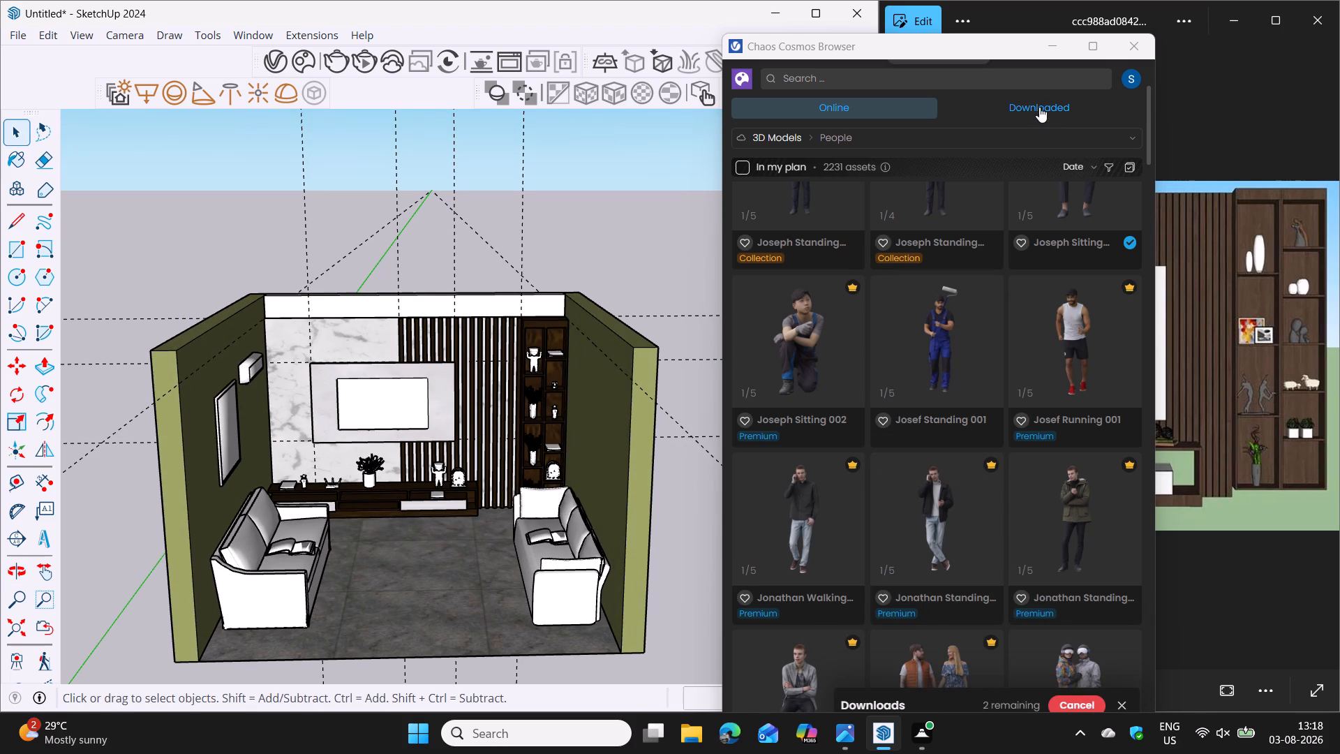
Browse the online People models in Chaos Cosmos for seated figures.
{"action": "scroll", "coordinate": [999, 695], "scroll_direction": "down", "scroll_amount": 2}
{"action": "scroll", "coordinate": [1027, 526], "scroll_direction": "up", "scroll_amount": 16}
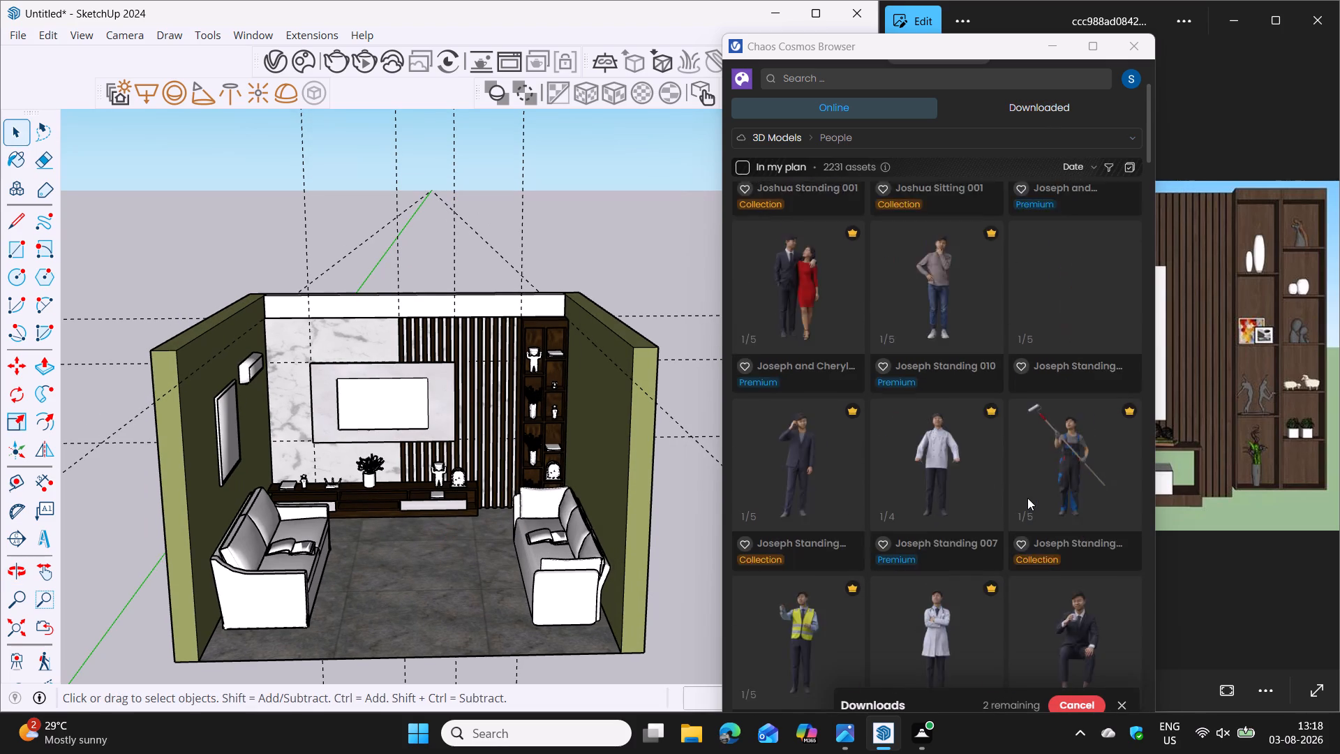
{"action": "scroll", "coordinate": [1027, 498], "scroll_direction": "up", "scroll_amount": 20}
{"action": "scroll", "coordinate": [1027, 498], "scroll_direction": "up", "scroll_amount": 18}
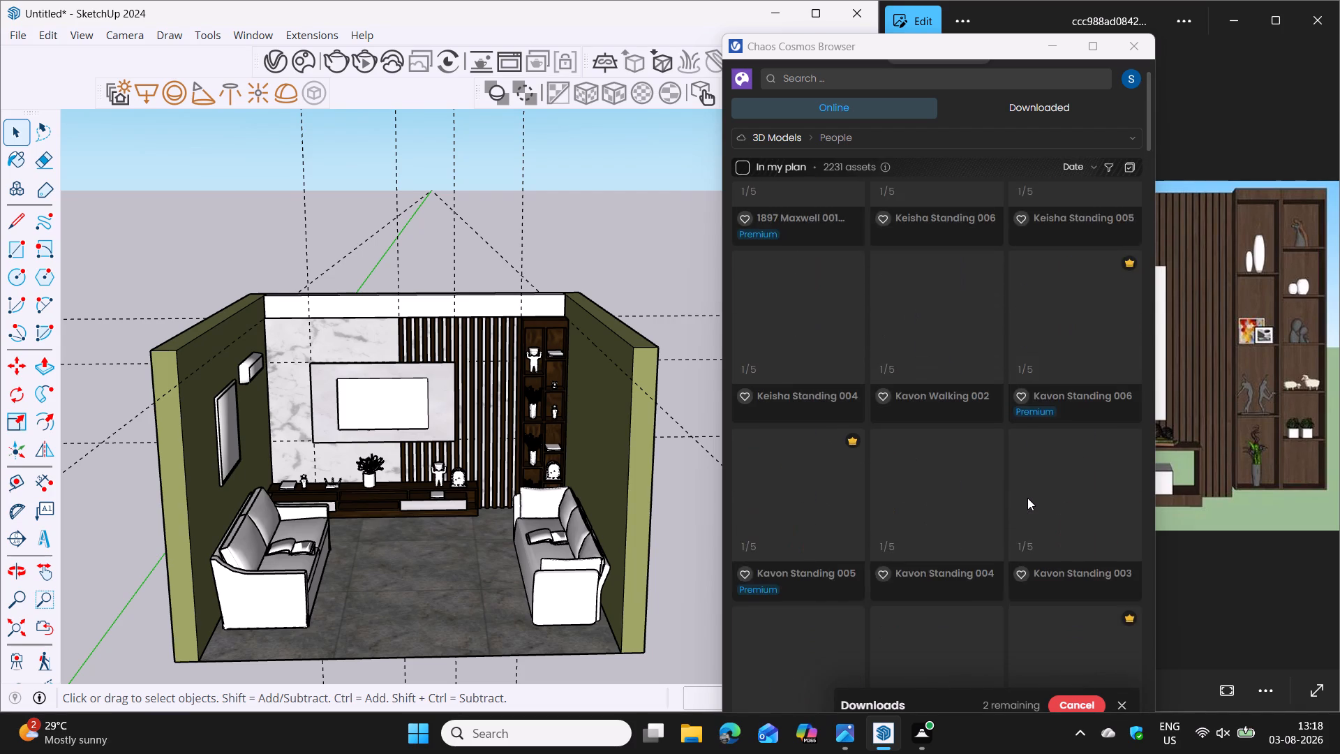
{"action": "scroll", "coordinate": [1027, 498], "scroll_direction": "up", "scroll_amount": 20}
{"action": "scroll", "coordinate": [1027, 498], "scroll_direction": "up", "scroll_amount": 17}
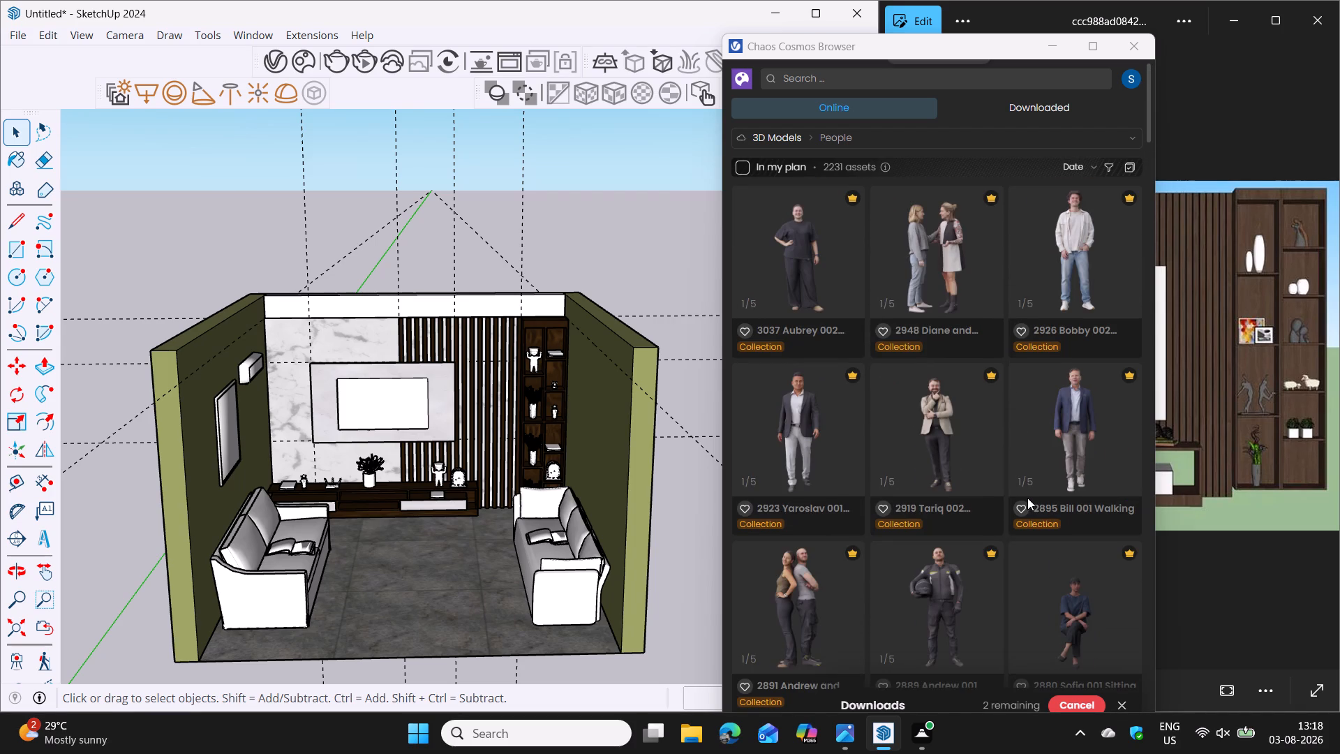
{"action": "scroll", "coordinate": [1027, 498], "scroll_direction": "up", "scroll_amount": 20}
{"action": "scroll", "coordinate": [1027, 498], "scroll_direction": "up", "scroll_amount": 14}
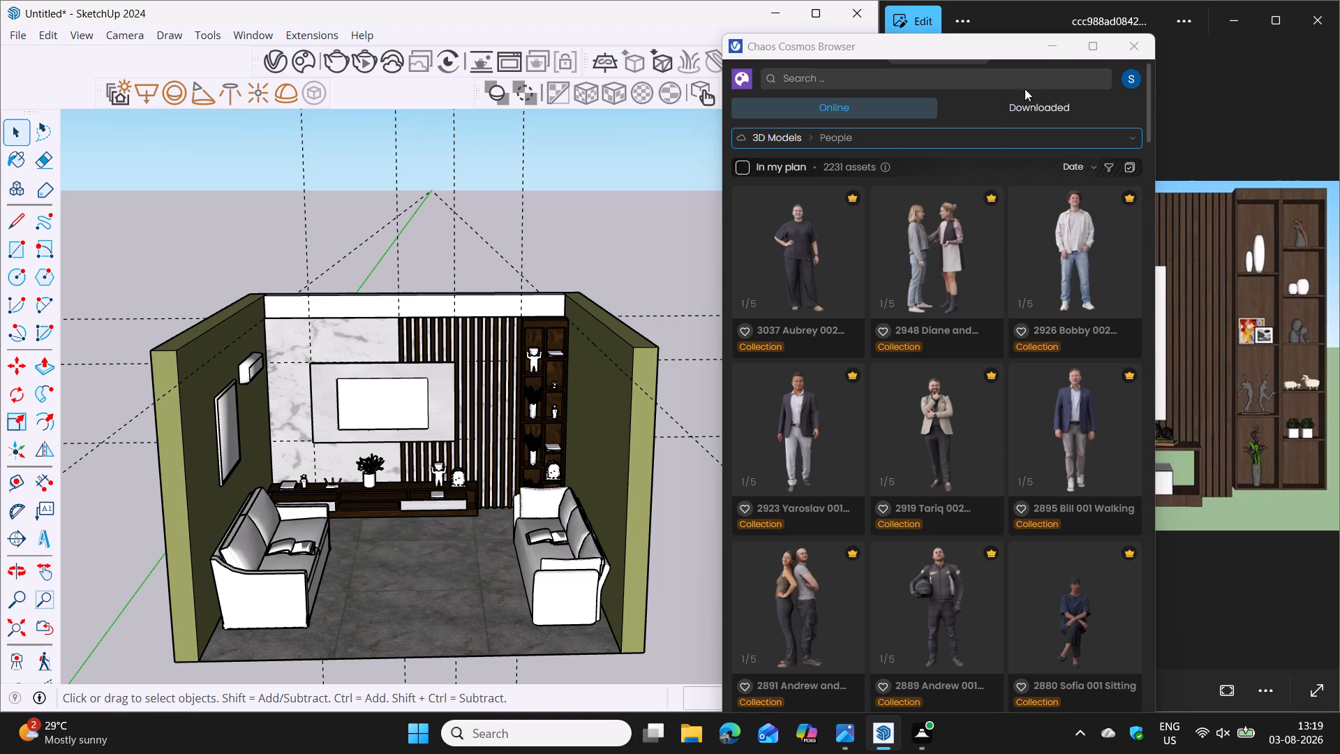
{"action": "scroll", "coordinate": [1036, 537], "scroll_direction": "down", "scroll_amount": 5}
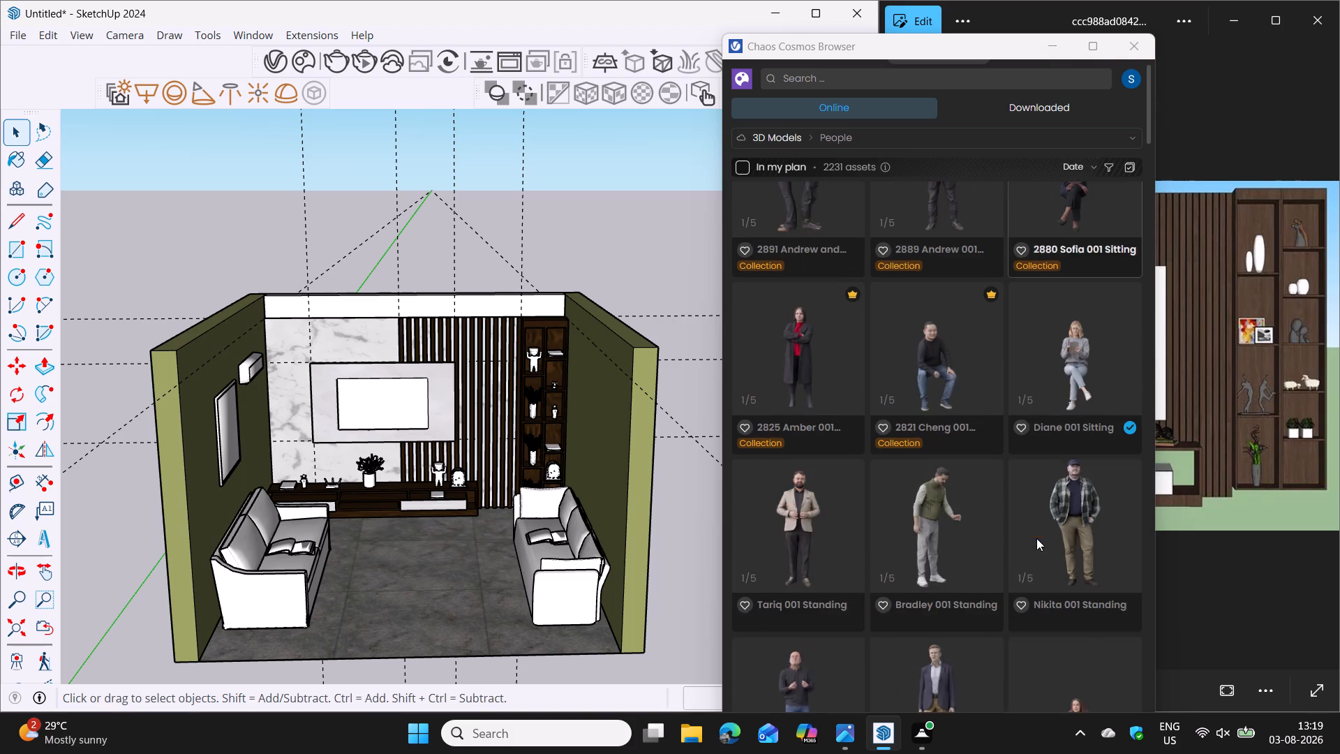
{"action": "scroll", "coordinate": [1036, 538], "scroll_direction": "up", "scroll_amount": 10}
Import the downloaded Johnny Sitting figure from Chaos Cosmos and place it on the floor midway between the two sofas.
{"action": "left_click", "coordinate": [1042, 109]}
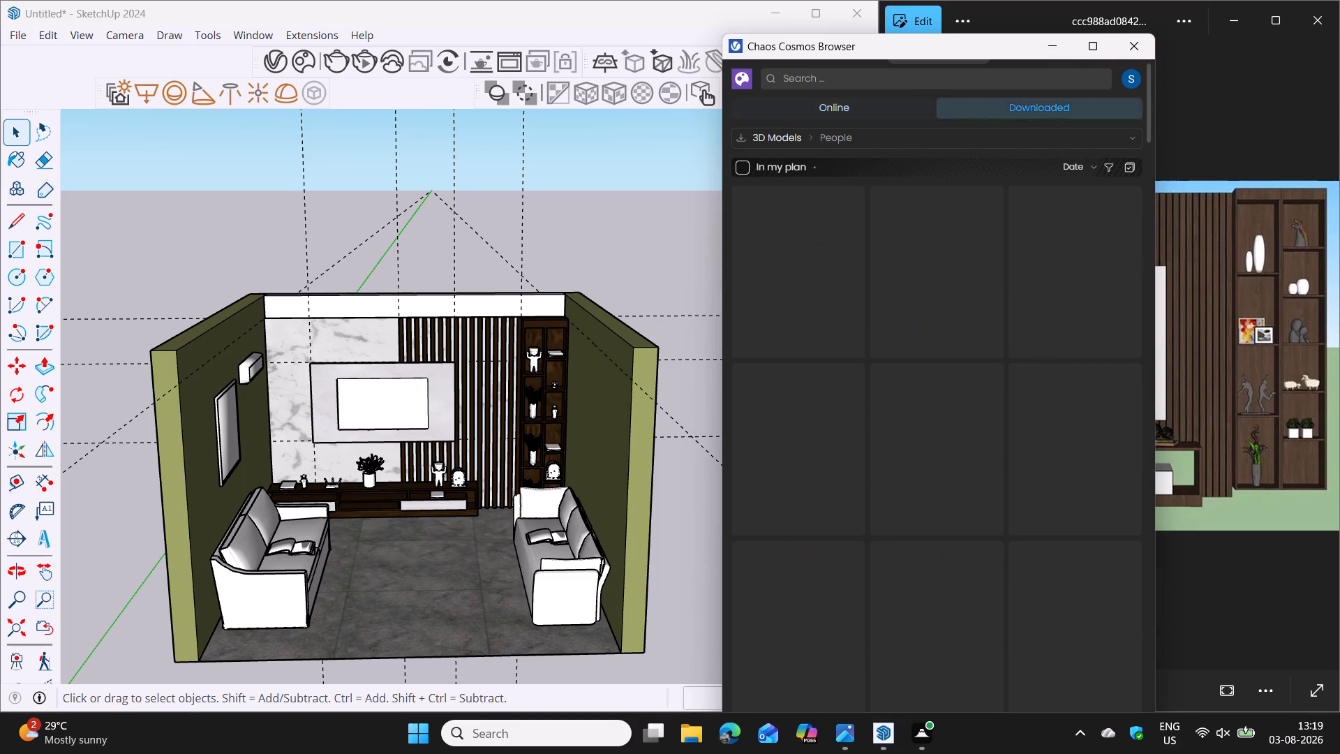
{"action": "left_click", "coordinate": [850, 74]}
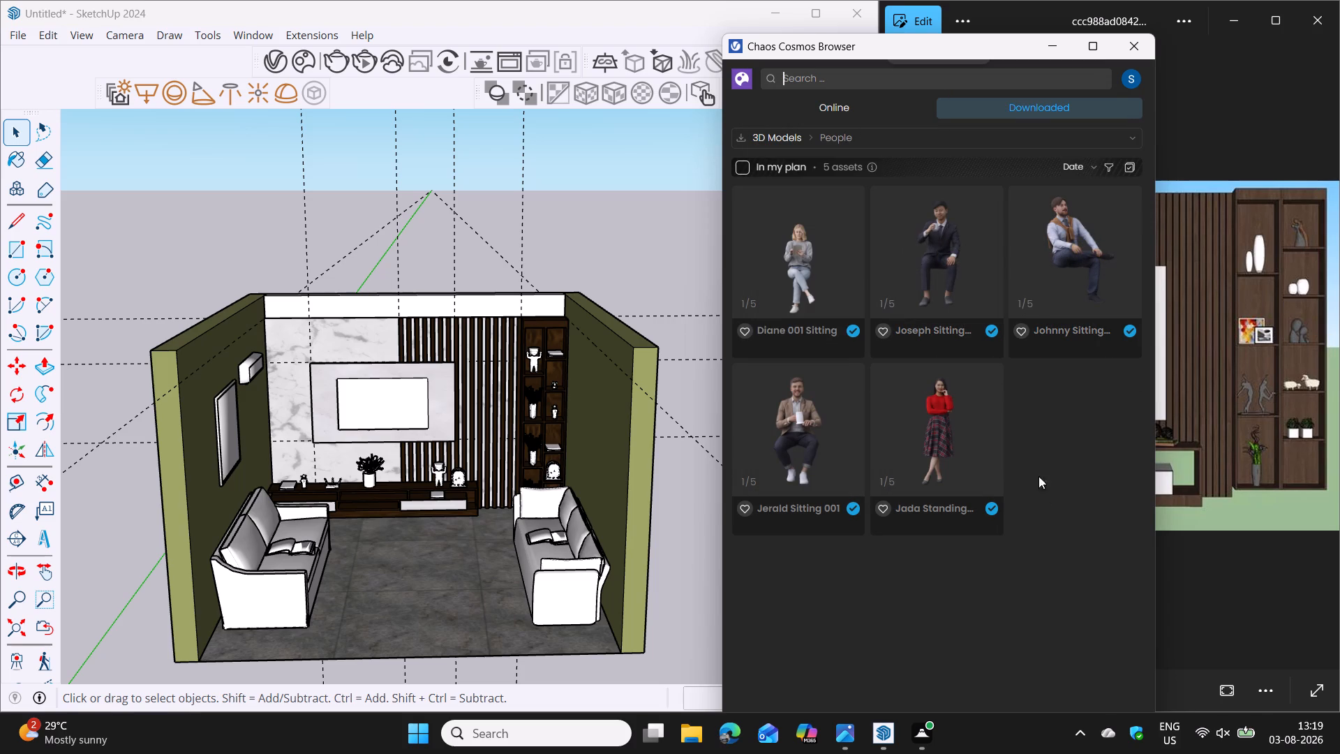
{"action": "left_click", "coordinate": [1094, 253]}
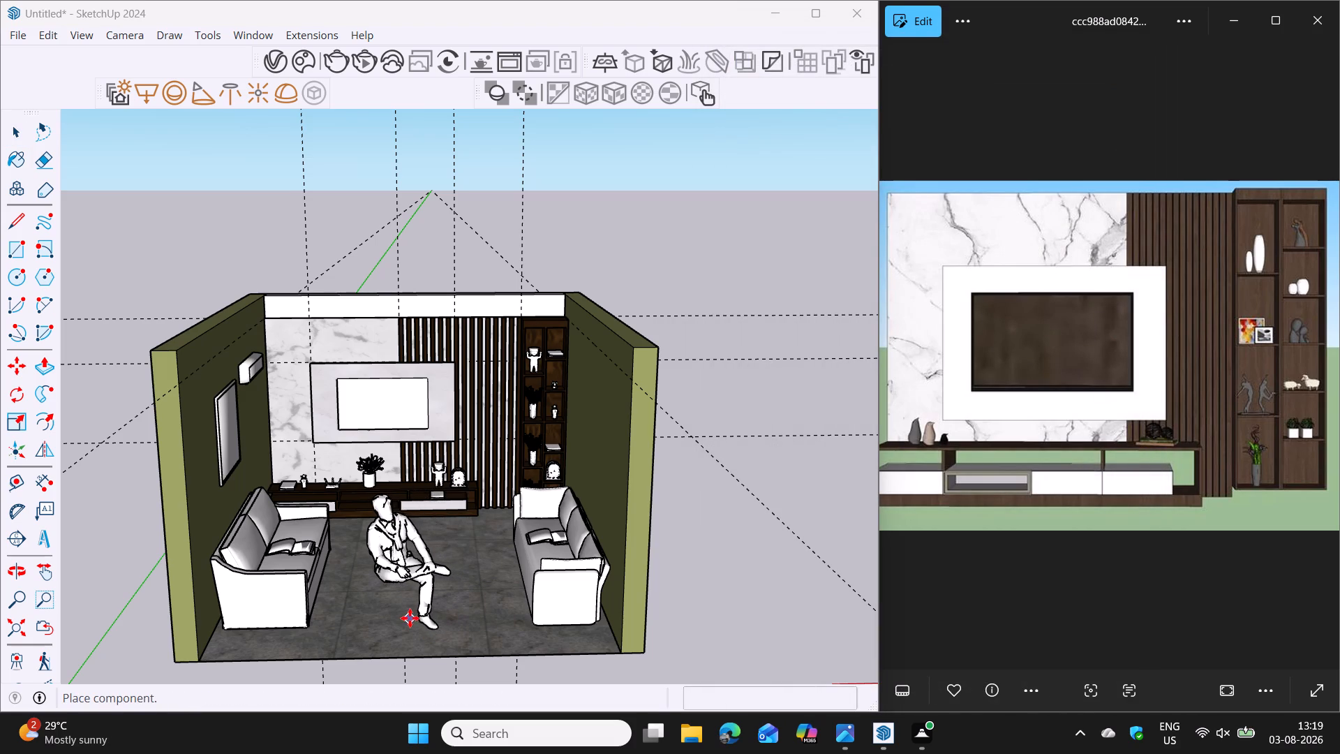
{"action": "left_click", "coordinate": [410, 618]}
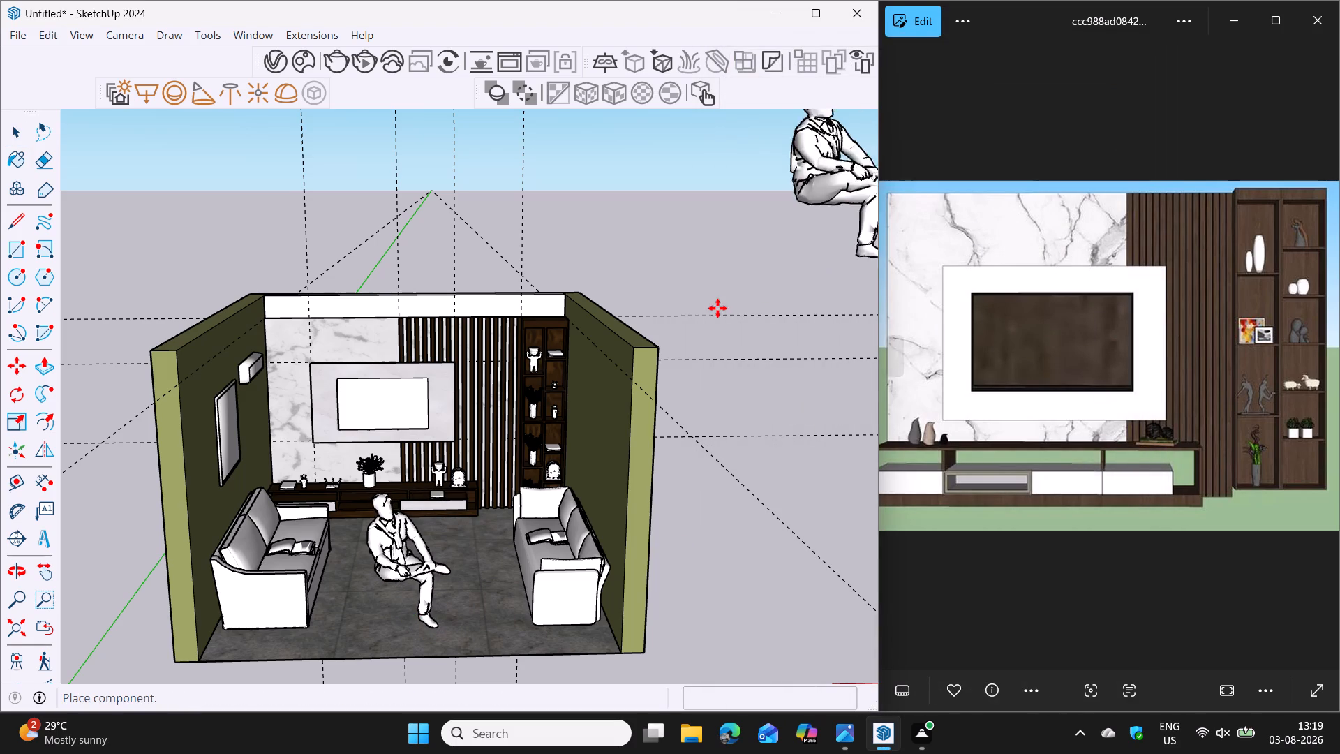
{"action": "key", "text": "Escape"}
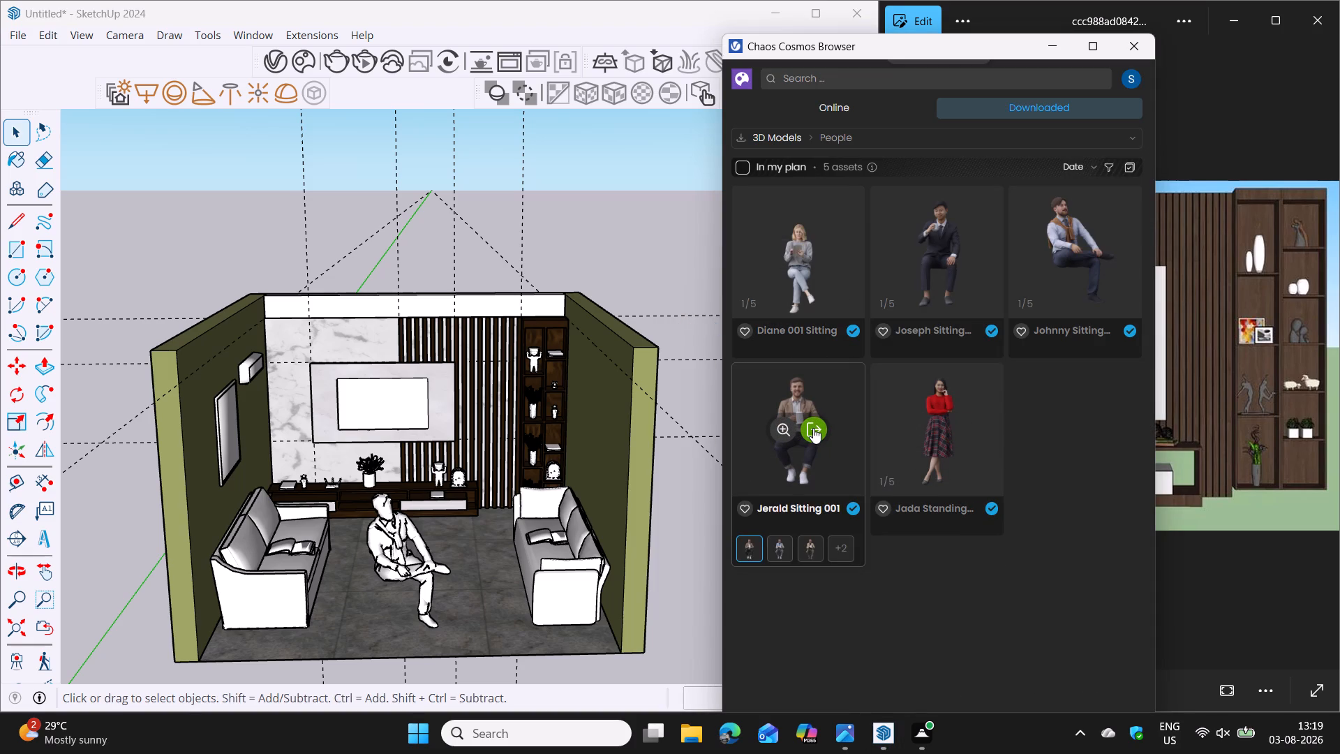
Import the downloaded Jerald Sitting 001 figure, place it on the floor beside the sofa near the shelving, and close Chaos Cosmos.
{"action": "left_click", "coordinate": [813, 428]}
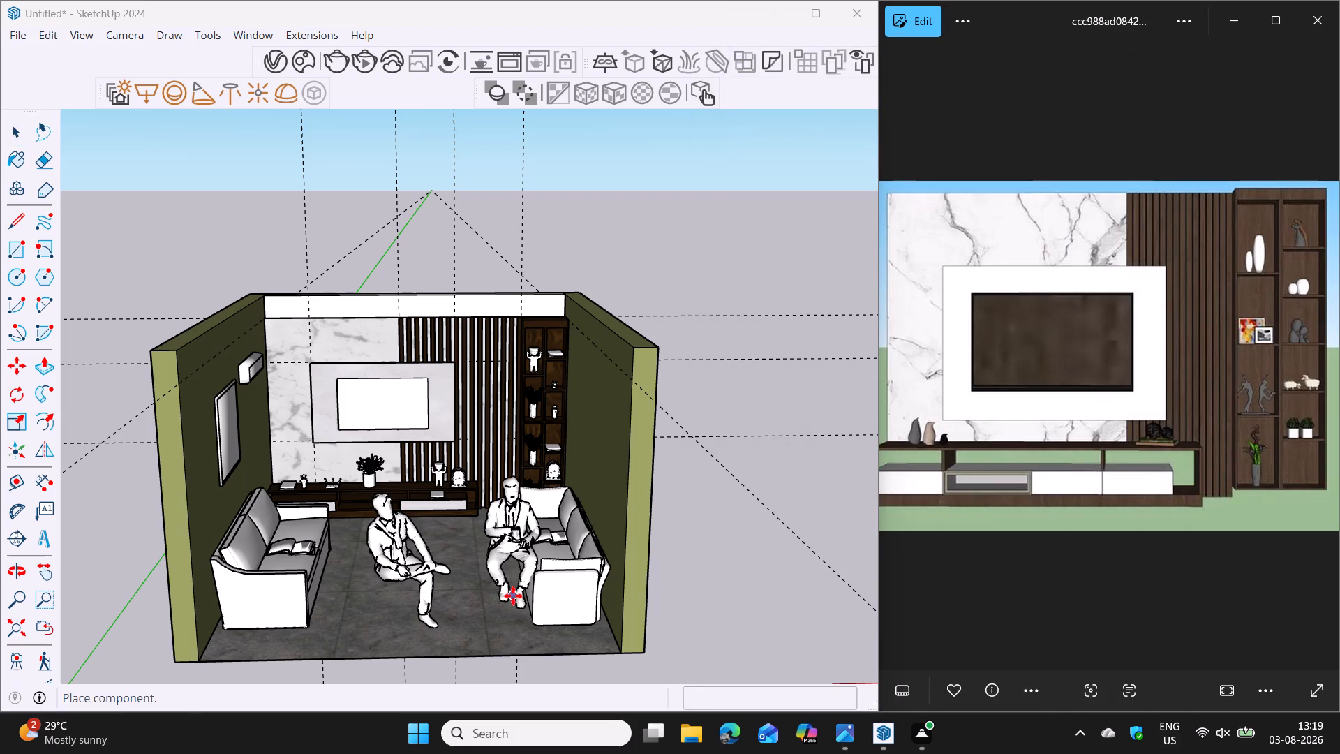
{"action": "left_click", "coordinate": [501, 609]}
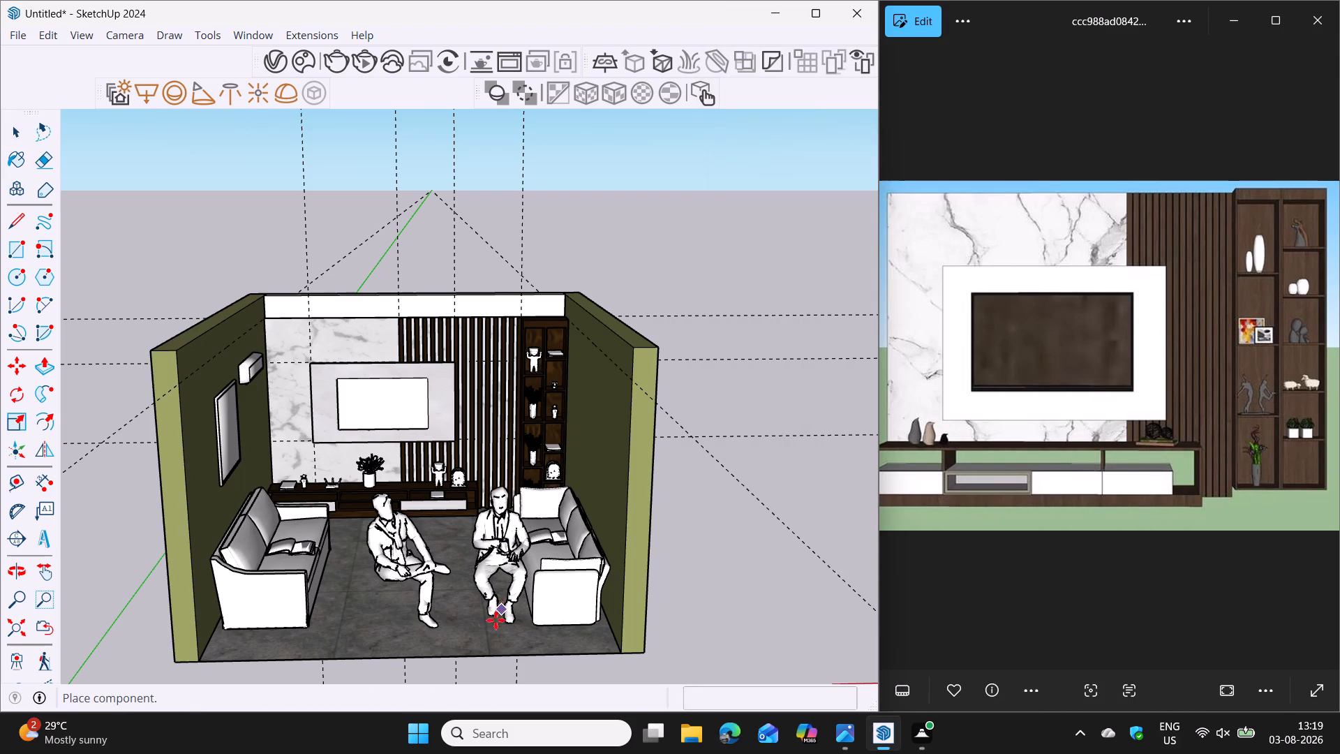
{"action": "key", "text": "Escape"}
{"action": "scroll", "coordinate": [461, 614], "scroll_direction": "up", "scroll_amount": 6}
{"action": "left_click", "coordinate": [1139, 46]}
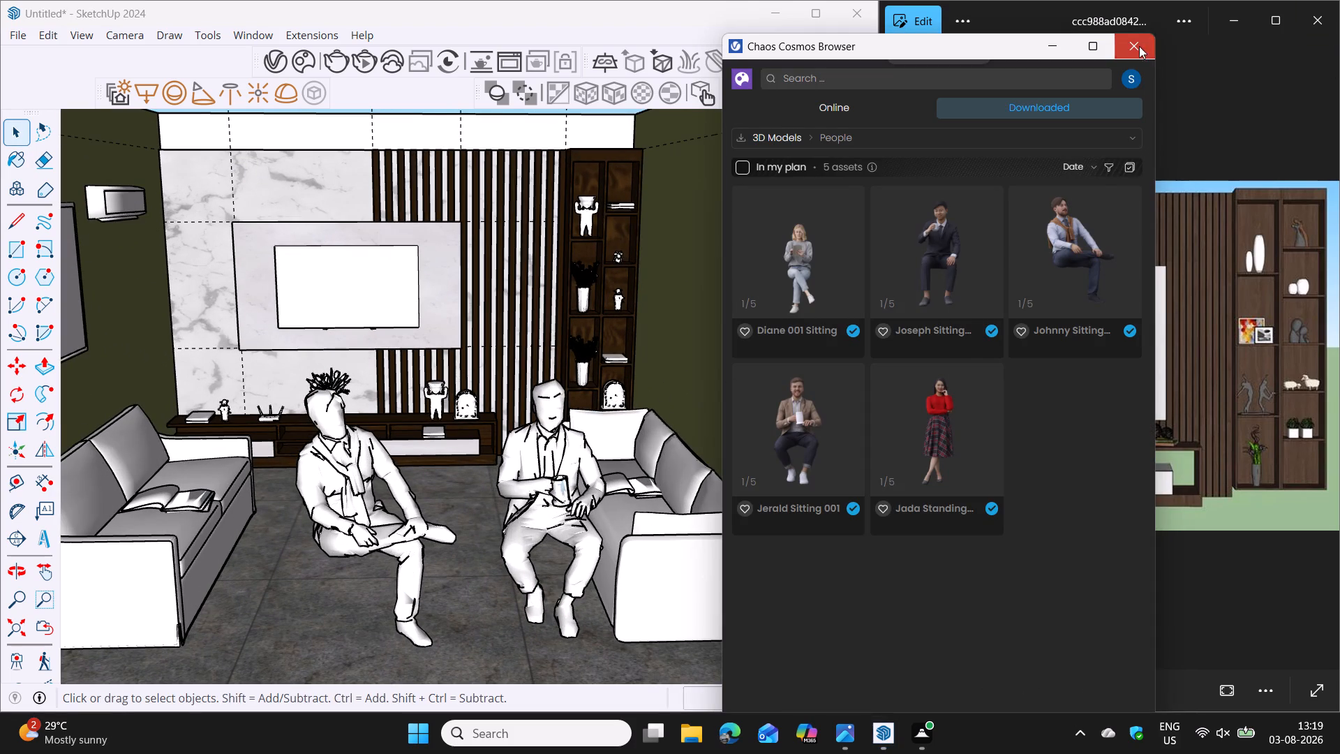
Rotate the Johnny Sitting figure 90 degrees about its base corner so it faces away from the sofa under the wall frame.
{"action": "scroll", "coordinate": [343, 564], "scroll_direction": "down", "scroll_amount": 4}
{"action": "middle_click_drag", "start_coordinate": [382, 549], "coordinate": [561, 531], "text": "shift"}
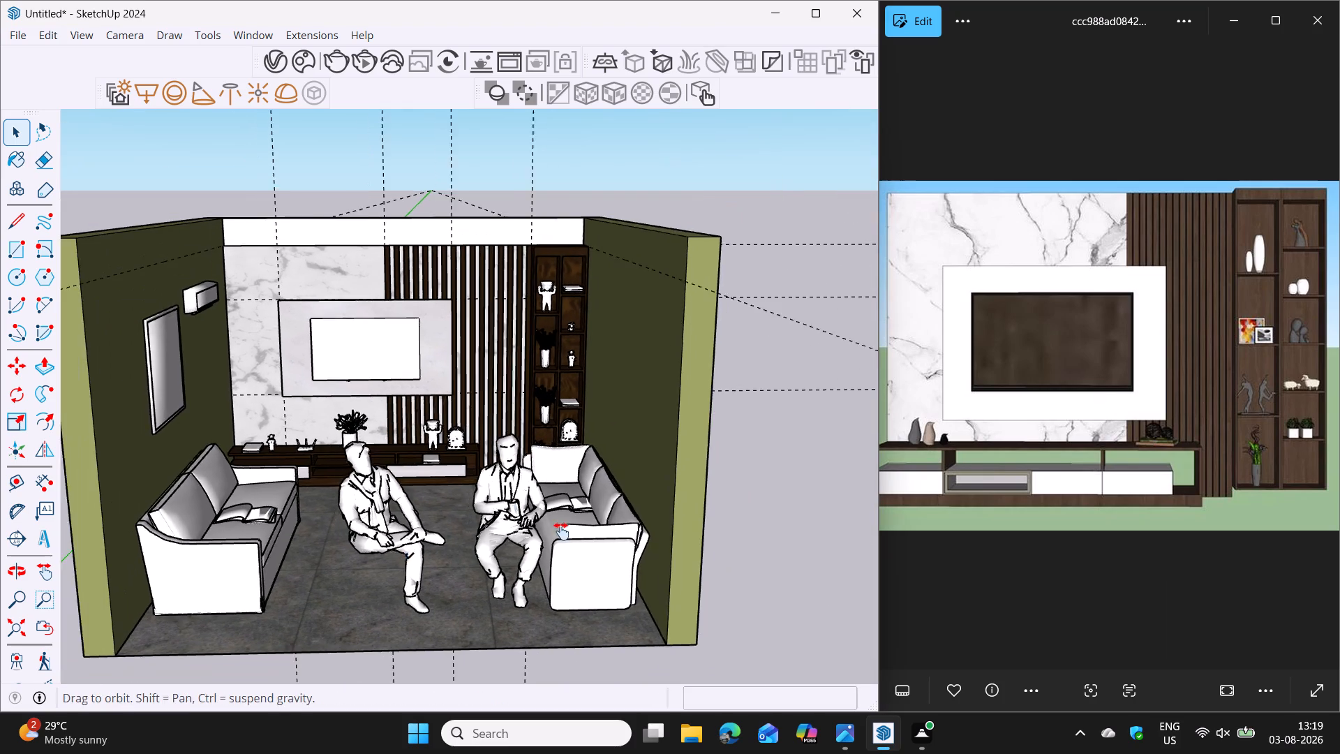
{"action": "middle_click_drag", "start_coordinate": [561, 531], "coordinate": [581, 529], "text": "shift"}
{"action": "scroll", "coordinate": [584, 529], "scroll_direction": "up", "scroll_amount": 7}
{"action": "left_click", "coordinate": [542, 517]}
{"action": "scroll", "coordinate": [572, 547], "scroll_direction": "down", "scroll_amount": 2}
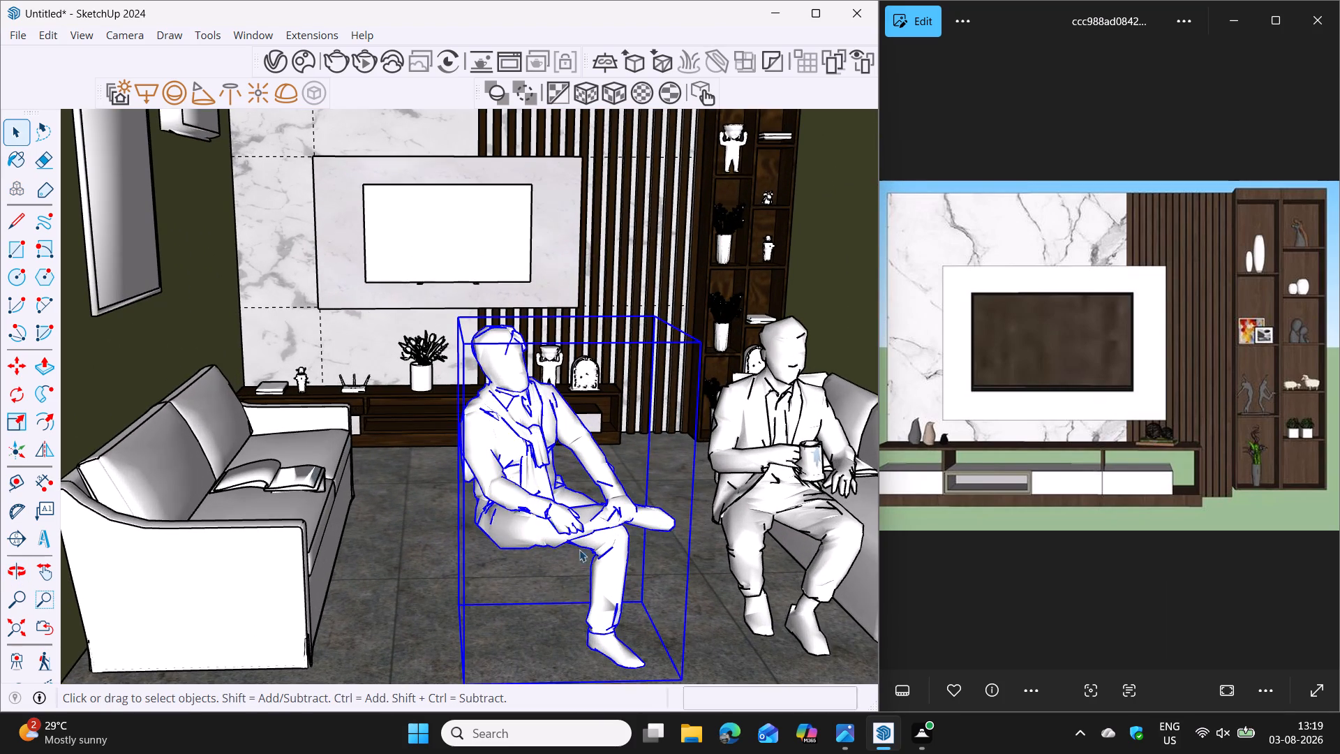
{"action": "scroll", "coordinate": [579, 549], "scroll_direction": "down", "scroll_amount": 3}
{"action": "middle_click_drag", "start_coordinate": [590, 554], "coordinate": [562, 519], "text": "shift"}
{"action": "key", "text": "q"}
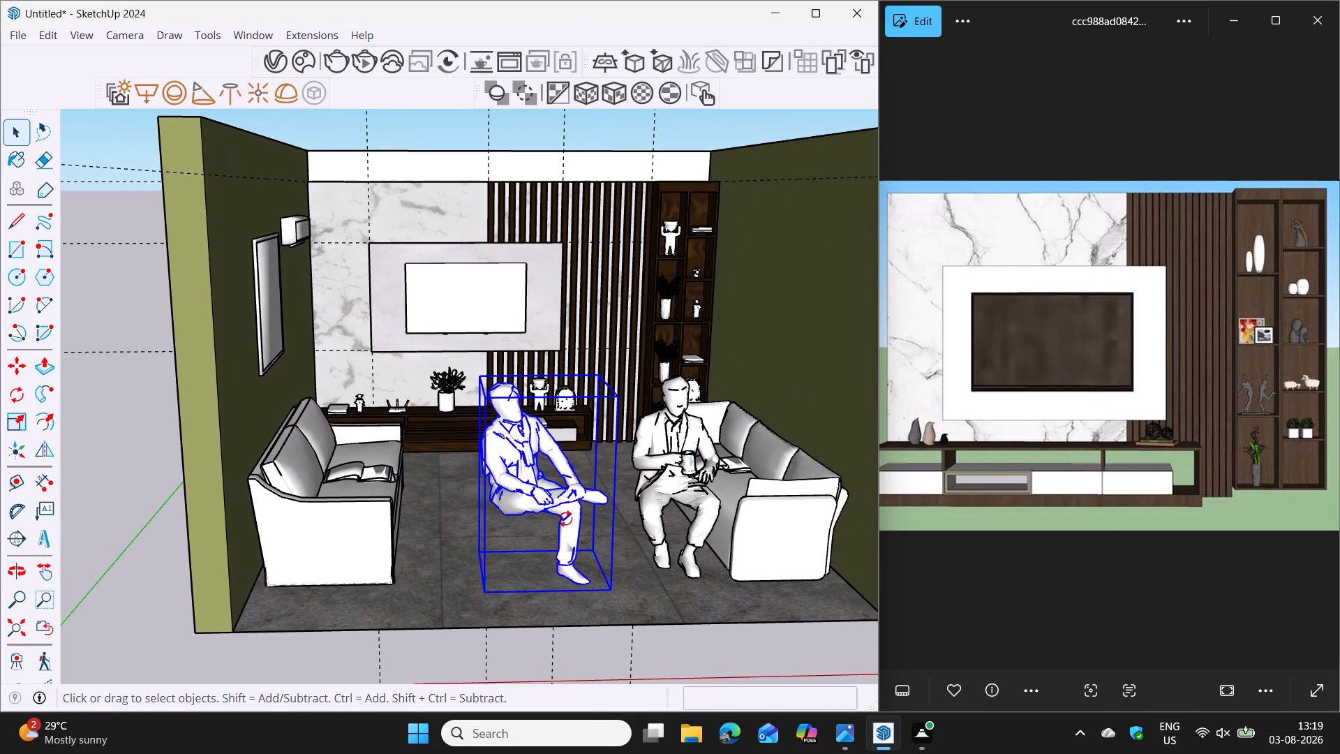
{"action": "left_click", "coordinate": [485, 592]}
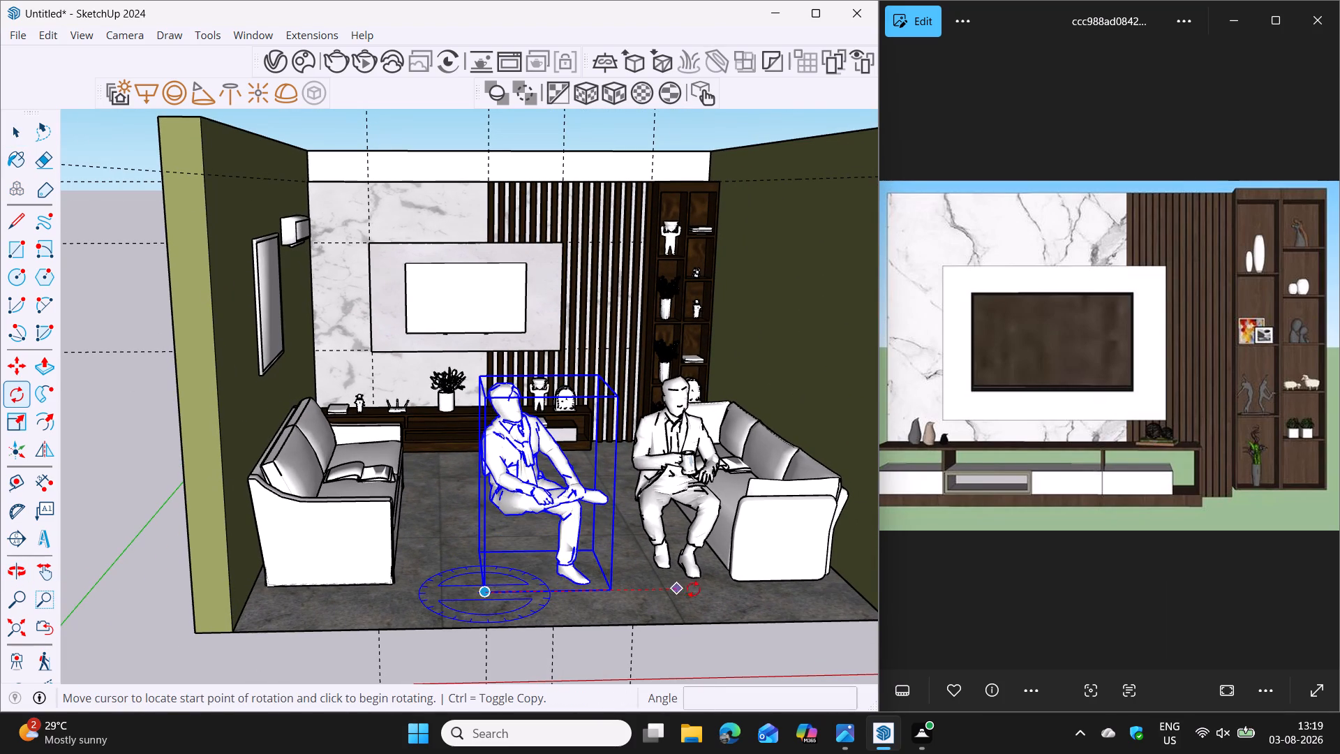
{"action": "left_click", "coordinate": [694, 589]}
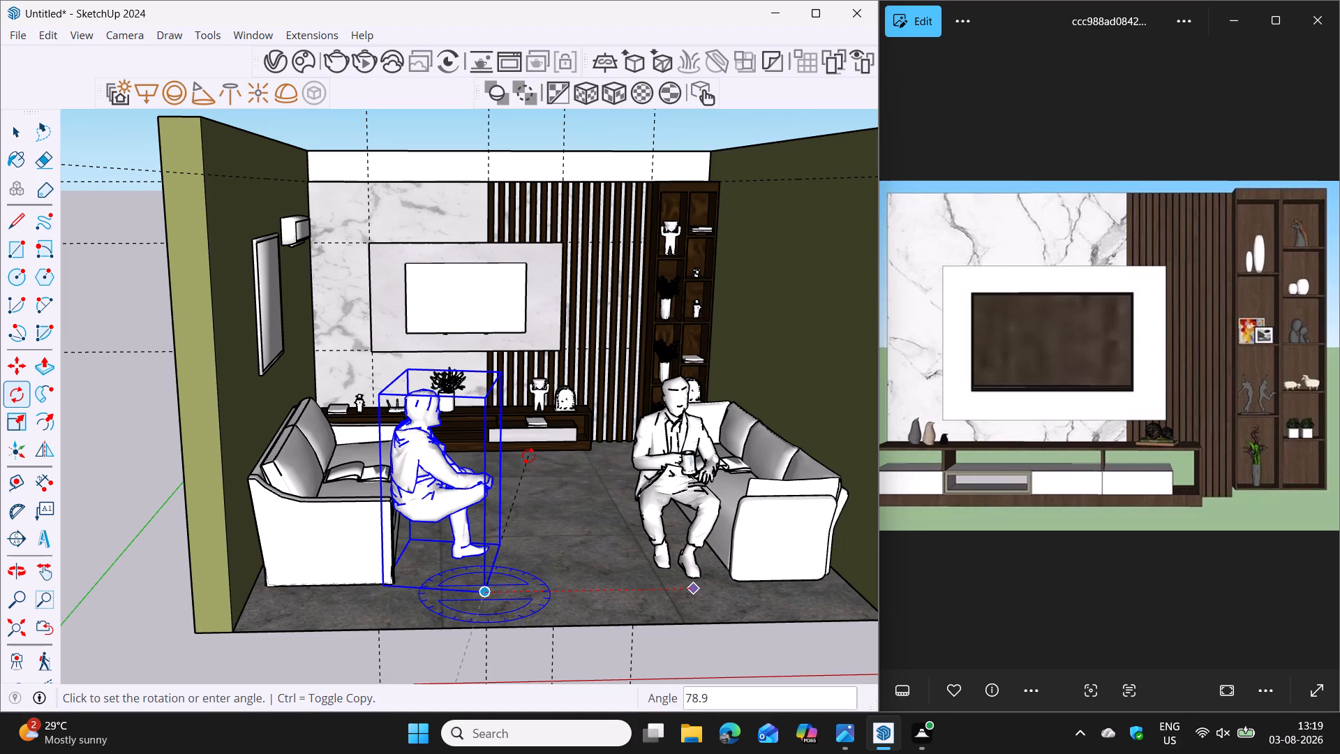
{"action": "type", "text": "92"}
{"action": "key", "text": "BackSpace"}
{"action": "key", "text": "0"}
{"action": "key", "text": "Return"}
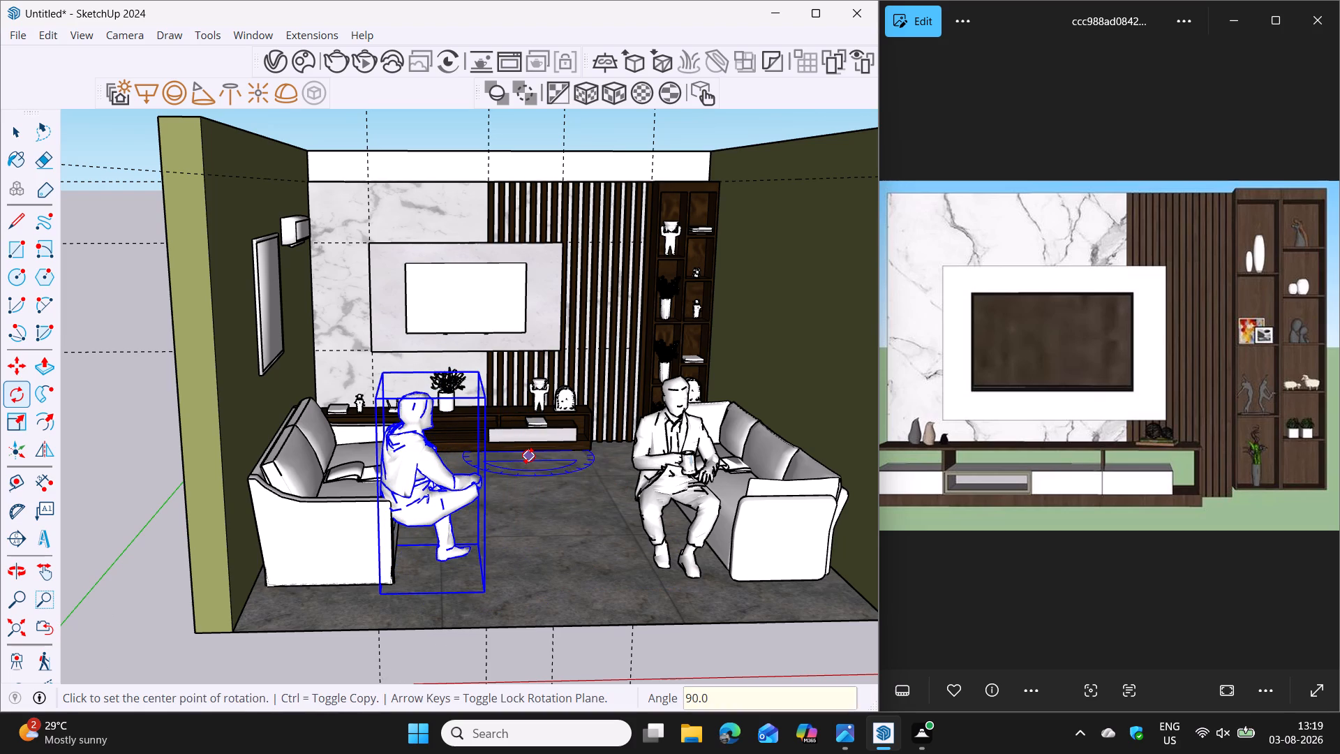
{"action": "key", "text": "space"}
Move the Johnny Sitting figure about 1' 7 5/8" across the floor toward the TV unit, alongside the sofa.
{"action": "middle_click_drag", "start_coordinate": [503, 547], "coordinate": [489, 549]}
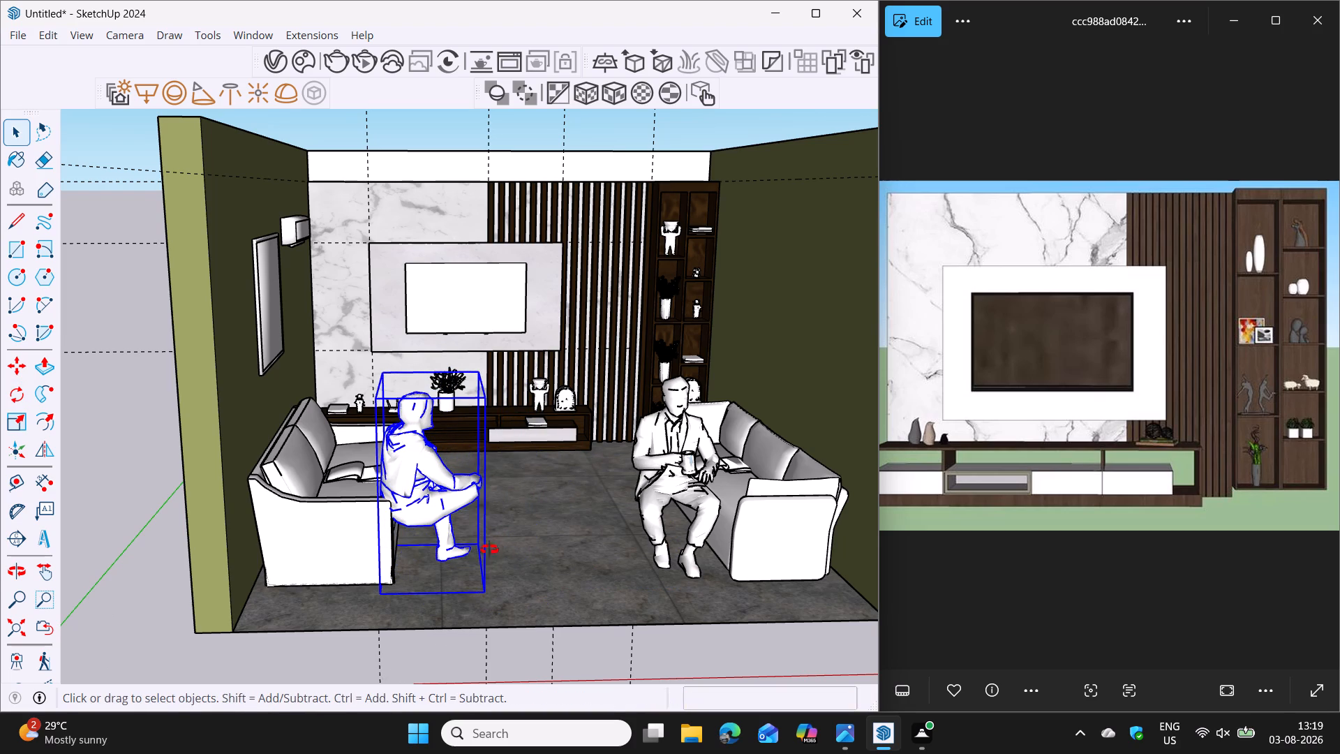
{"action": "middle_click_drag", "start_coordinate": [489, 549], "coordinate": [424, 554]}
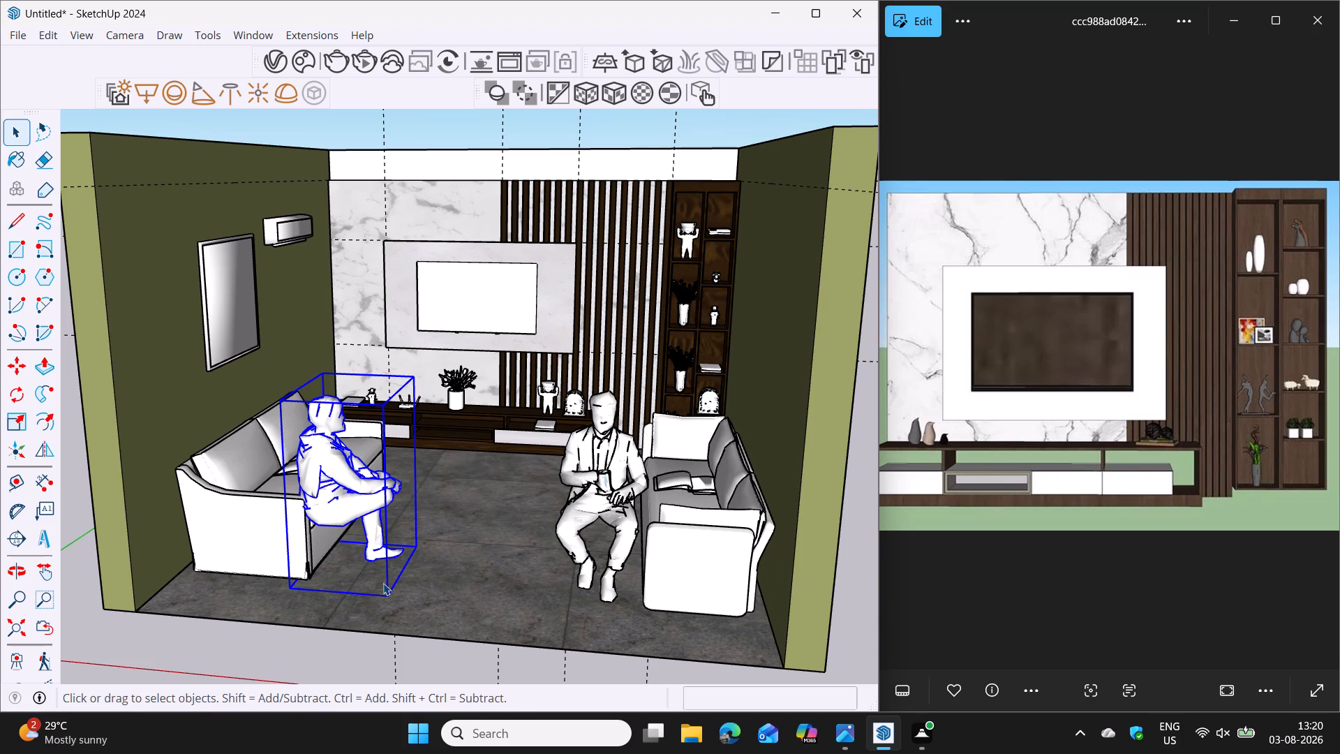
{"action": "key", "text": "m"}
{"action": "left_click", "coordinate": [388, 594]}
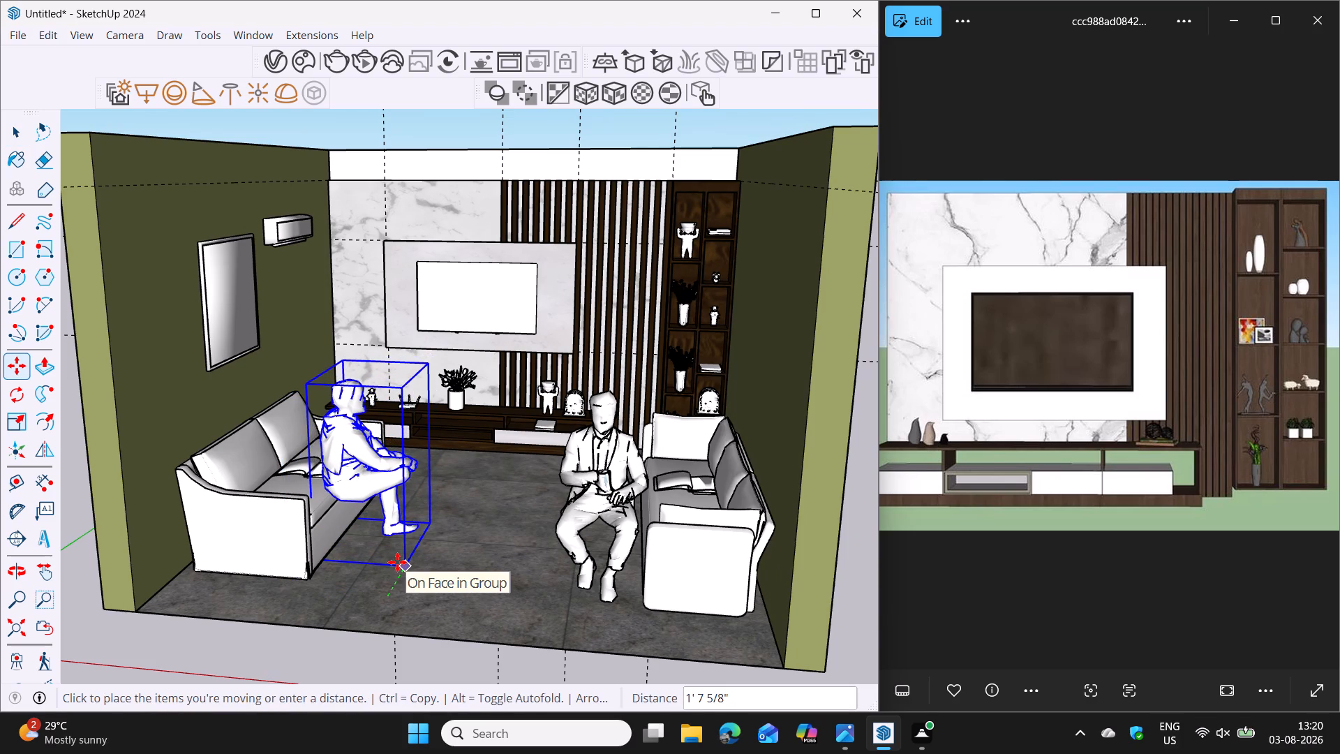
{"action": "left_click", "coordinate": [397, 562]}
{"action": "middle_click_drag", "start_coordinate": [457, 526], "coordinate": [478, 563]}
{"action": "key", "text": "space"}
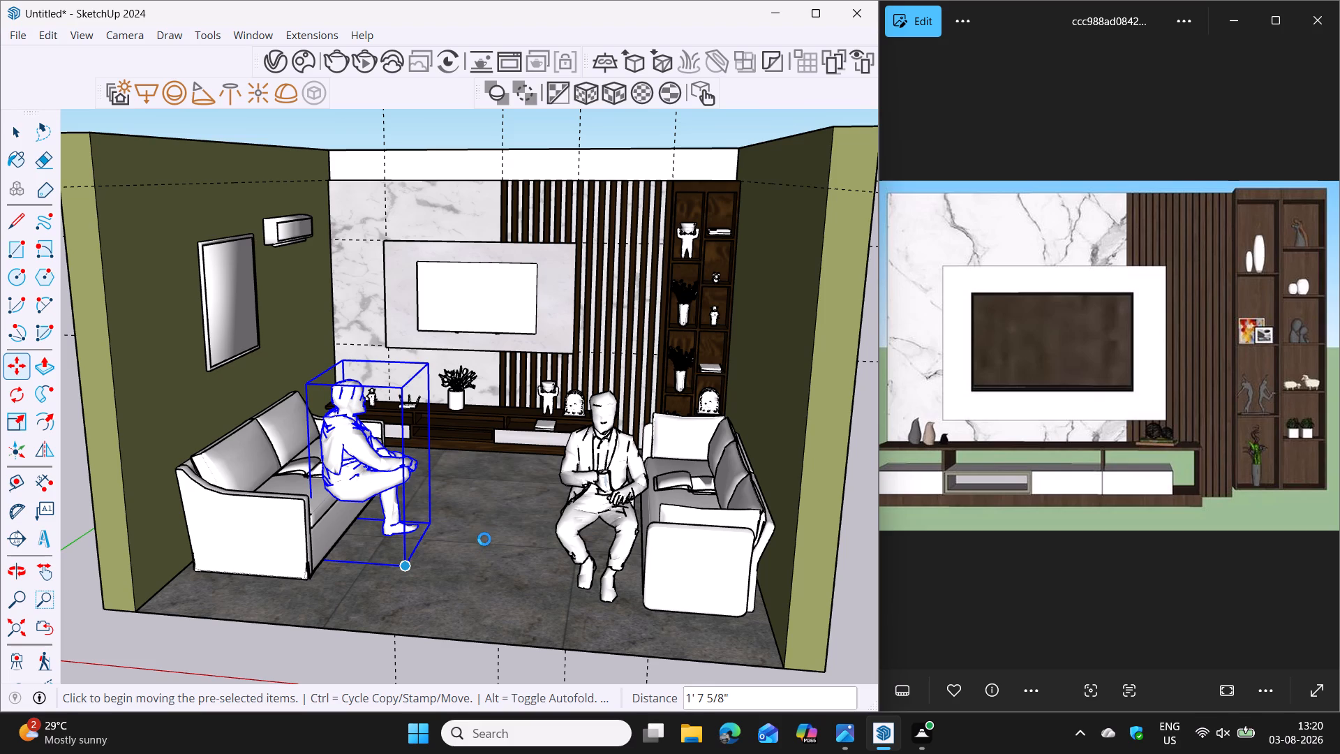
Move the open book on the sofa under the wall frame about 2' 2 5/8" along the seat toward the TV unit.
{"action": "middle_click_drag", "start_coordinate": [452, 498], "coordinate": [530, 580]}
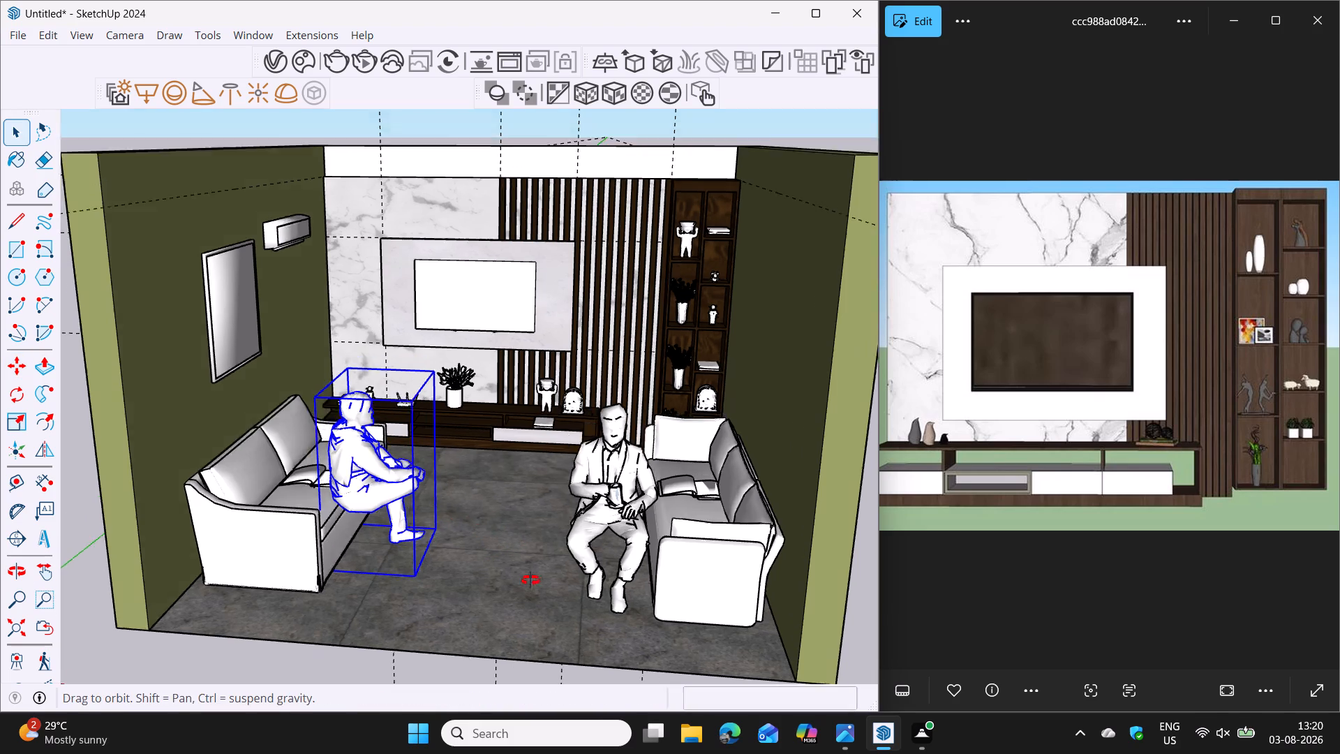
{"action": "middle_click_drag", "start_coordinate": [530, 580], "coordinate": [556, 616]}
{"action": "left_click", "coordinate": [371, 554]}
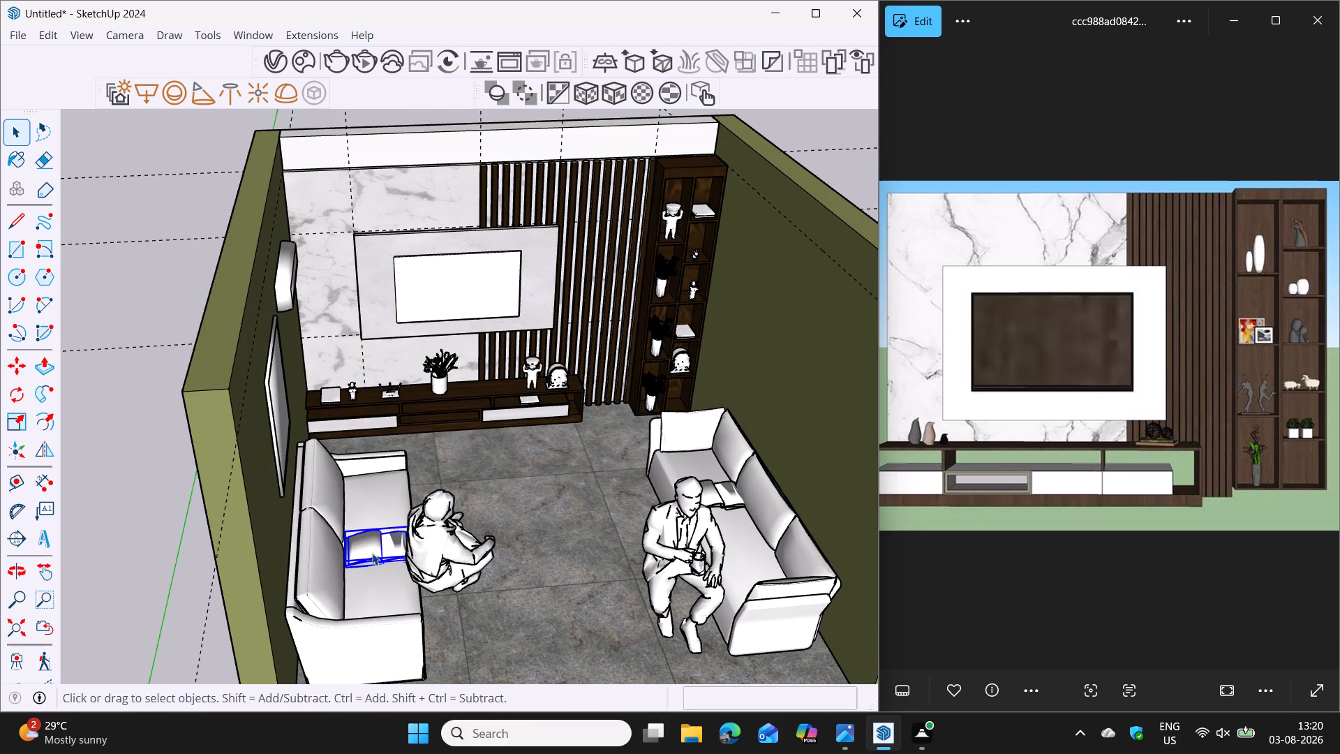
{"action": "key", "text": "m"}
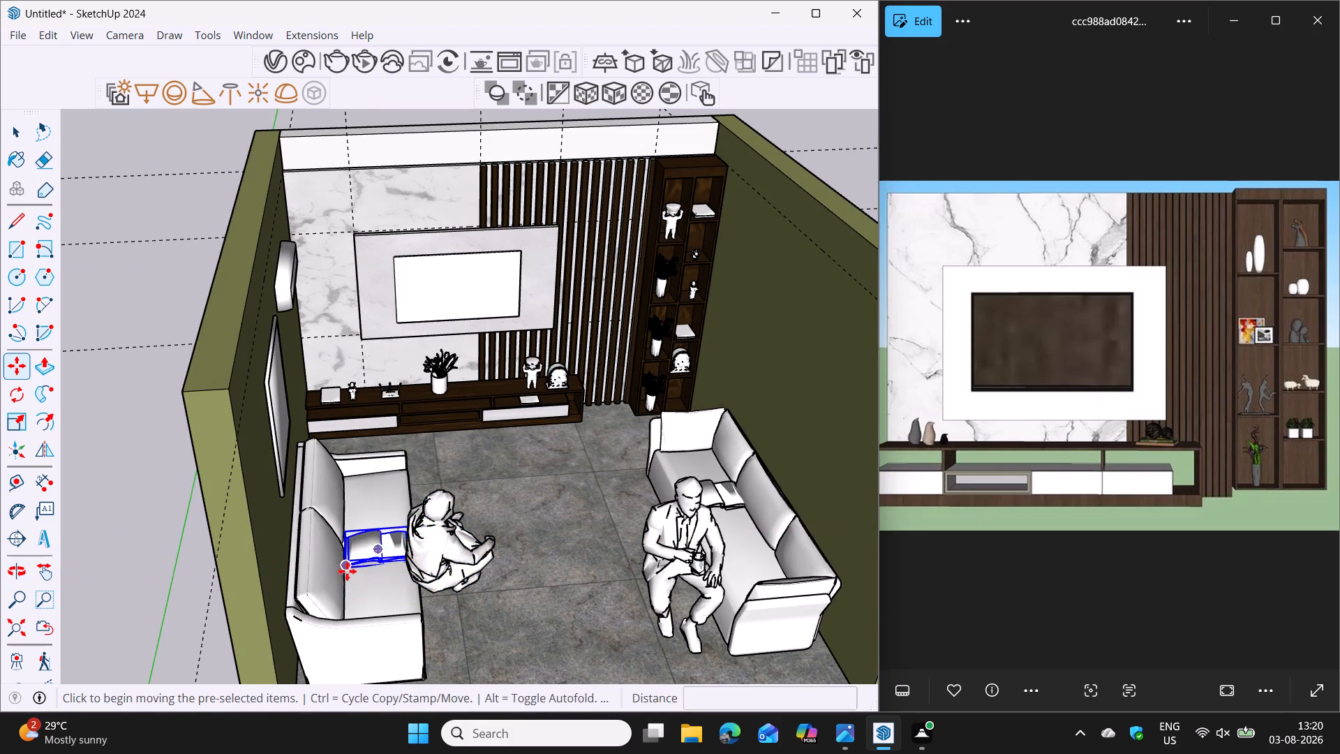
{"action": "scroll", "coordinate": [347, 571], "scroll_direction": "up", "scroll_amount": 17}
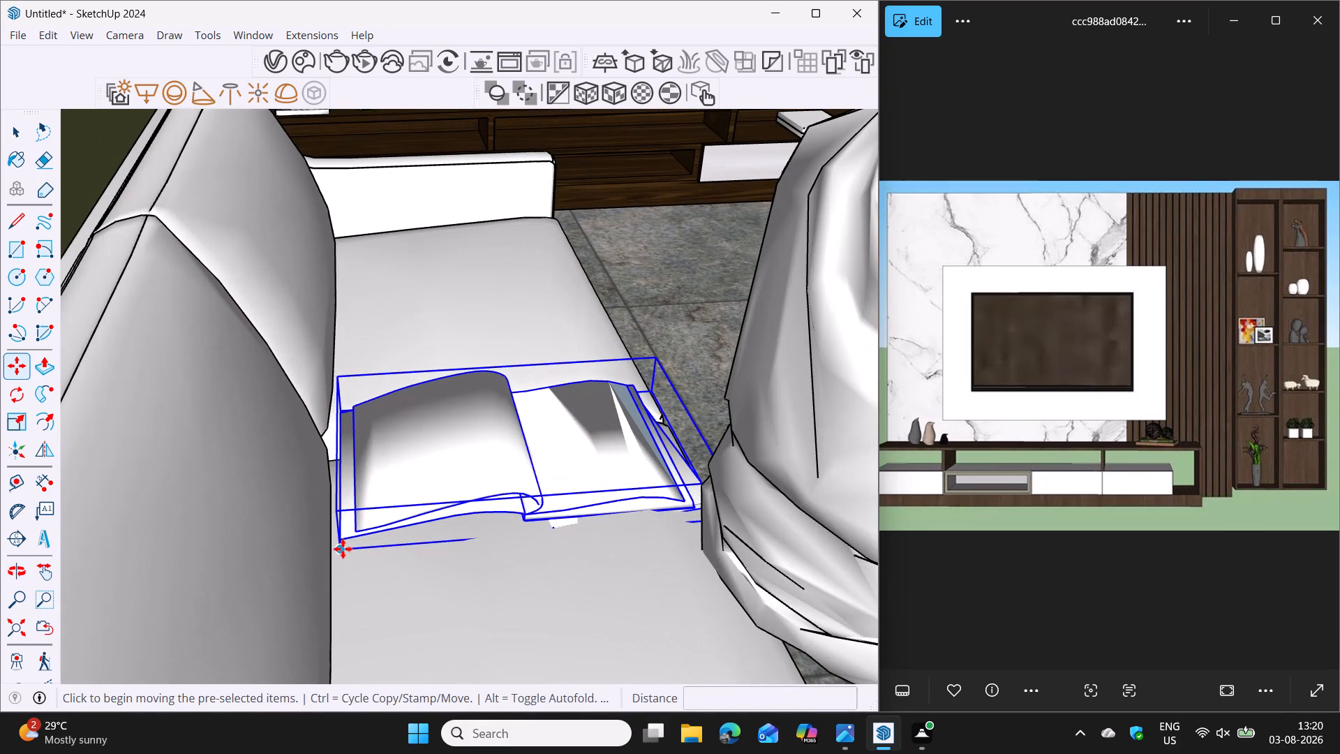
{"action": "left_click", "coordinate": [343, 549]}
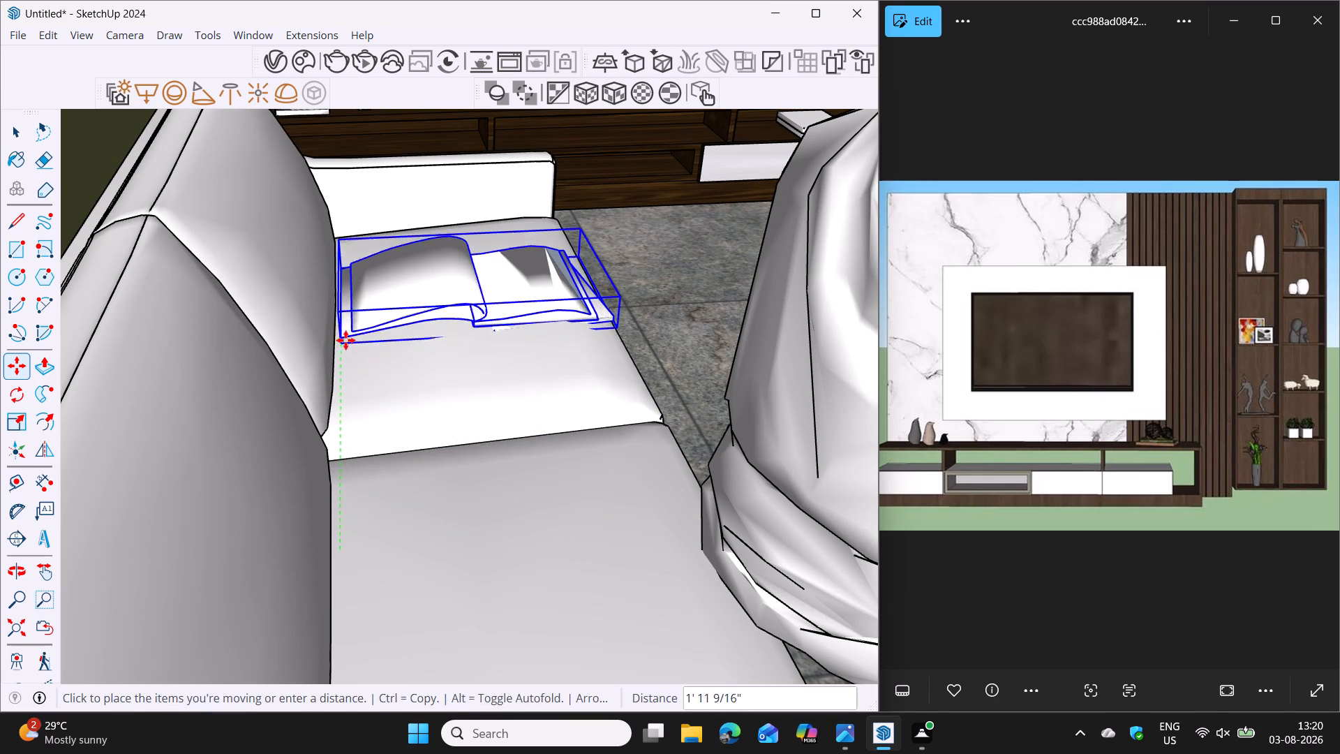
{"action": "left_click", "coordinate": [345, 325]}
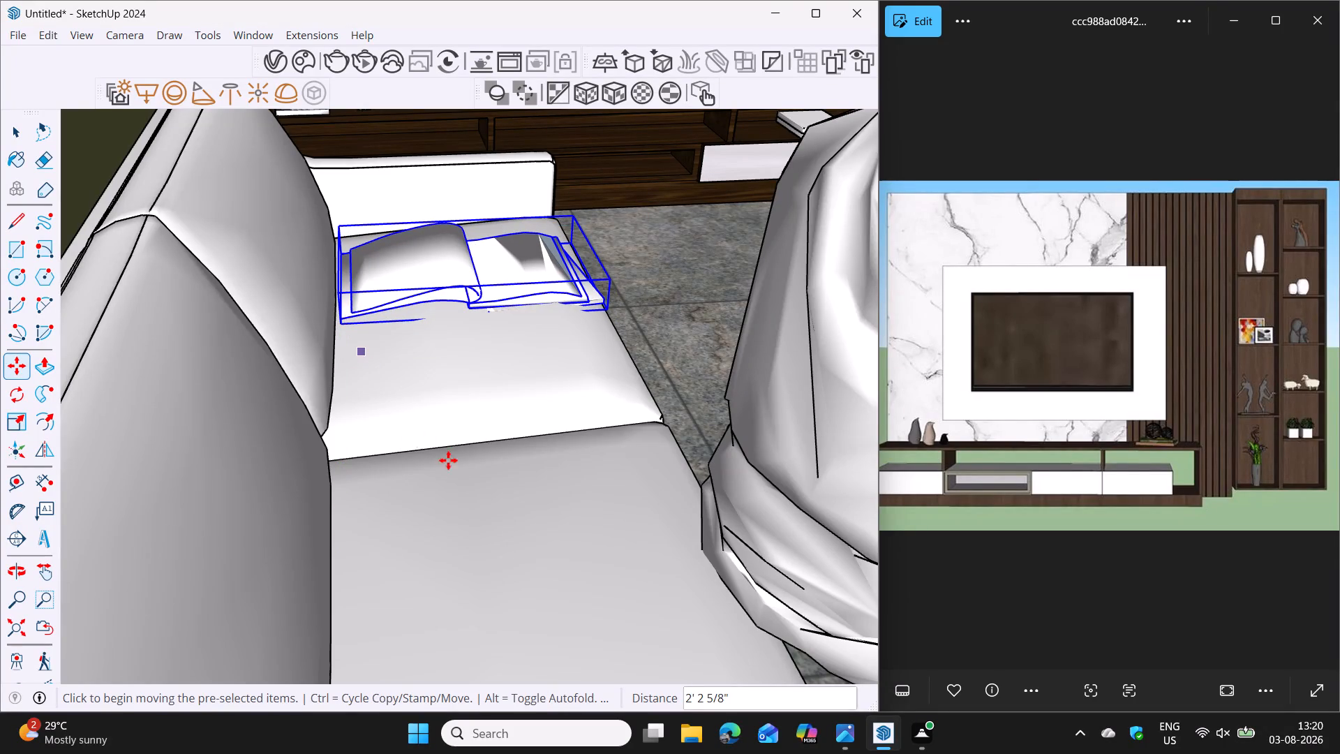
Move the open book on the sofa near the shelving about 1' 6 1/8" along the green axis toward the TV wall.
{"action": "scroll", "coordinate": [468, 489], "scroll_direction": "down", "scroll_amount": 6}
{"action": "scroll", "coordinate": [491, 548], "scroll_direction": "down", "scroll_amount": 9}
{"action": "scroll", "coordinate": [560, 588], "scroll_direction": "down", "scroll_amount": 4}
{"action": "scroll", "coordinate": [620, 610], "scroll_direction": "down", "scroll_amount": 2}
{"action": "middle_click_drag", "start_coordinate": [636, 640], "coordinate": [561, 464], "text": "shift"}
{"action": "middle_click_drag", "start_coordinate": [646, 461], "coordinate": [560, 440]}
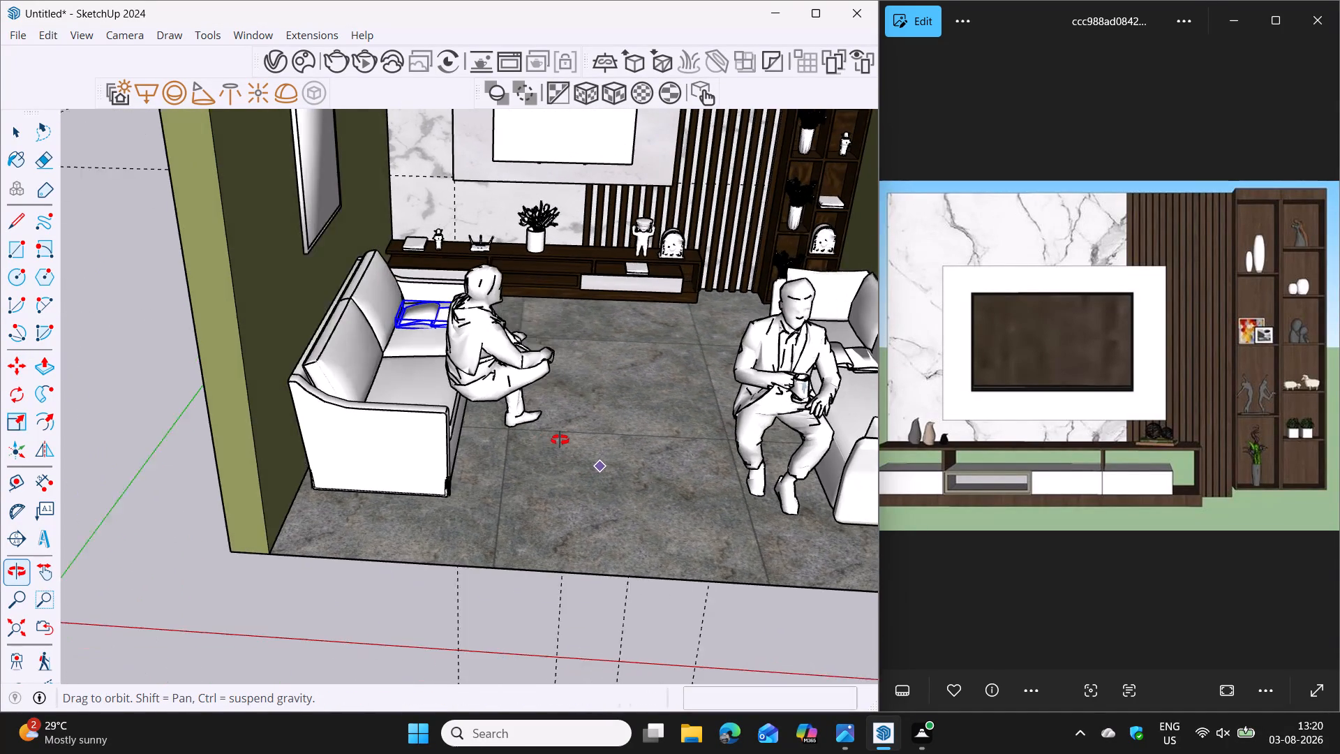
{"action": "middle_click_drag", "start_coordinate": [560, 440], "coordinate": [584, 455]}
{"action": "scroll", "coordinate": [699, 455], "scroll_direction": "down", "scroll_amount": 4}
{"action": "middle_click_drag", "start_coordinate": [814, 481], "coordinate": [590, 525], "text": "shift"}
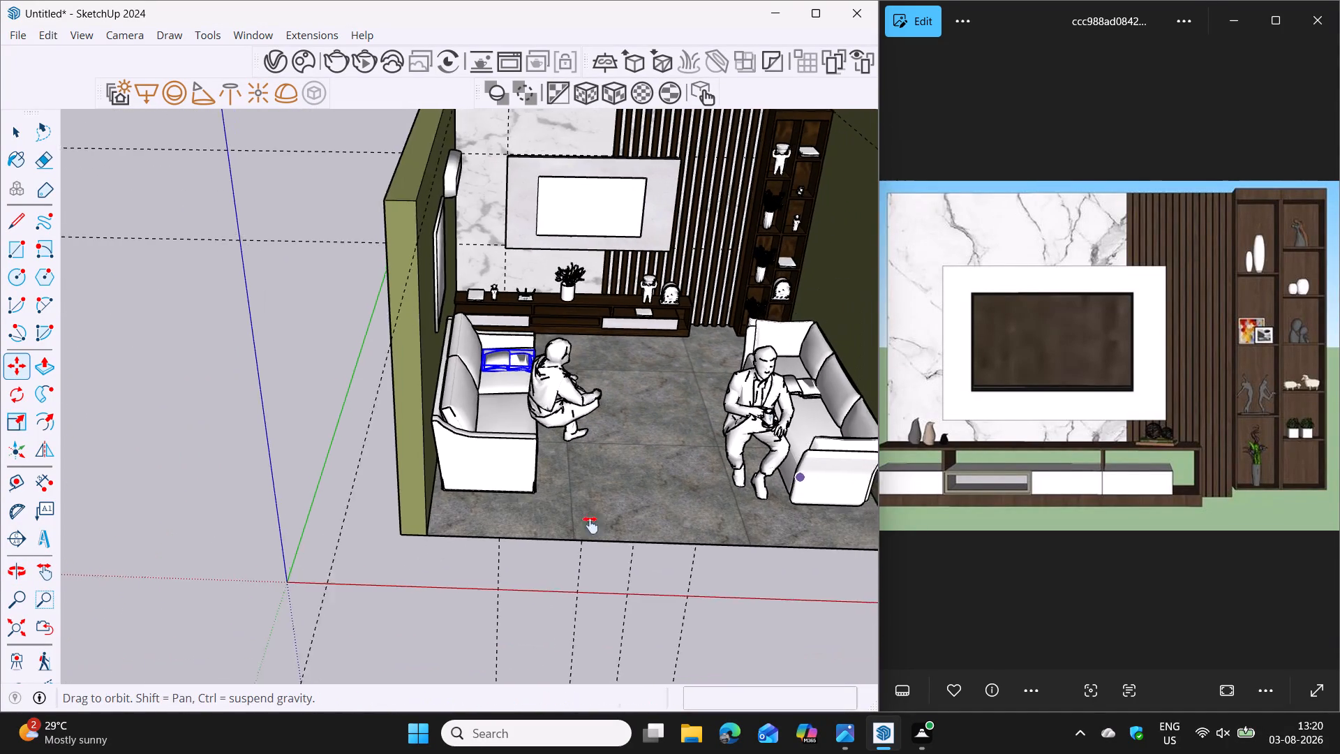
{"action": "middle_click_drag", "start_coordinate": [590, 525], "coordinate": [546, 545], "text": "shift"}
{"action": "scroll", "coordinate": [568, 466], "scroll_direction": "up", "scroll_amount": 10}
{"action": "key", "text": "space"}
{"action": "left_click", "coordinate": [572, 439]}
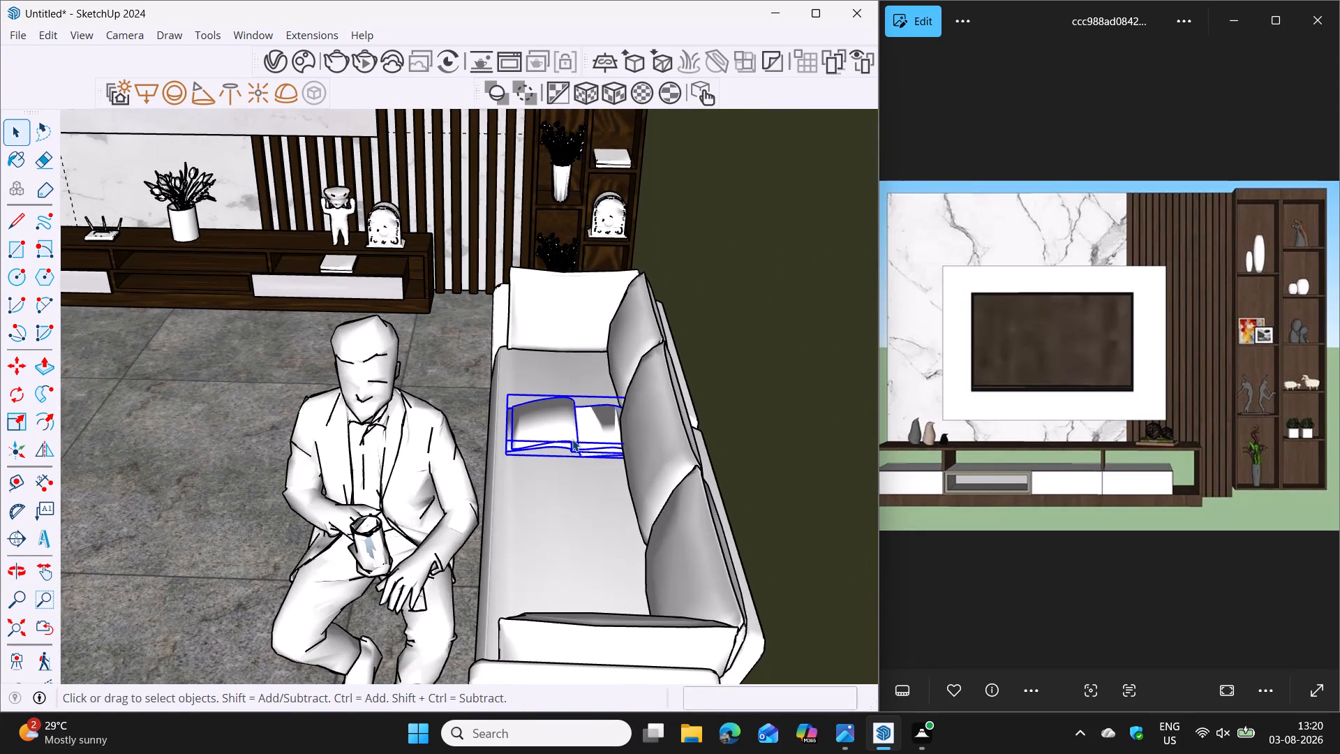
{"action": "scroll", "coordinate": [562, 447], "scroll_direction": "up", "scroll_amount": 5}
{"action": "key", "text": "m"}
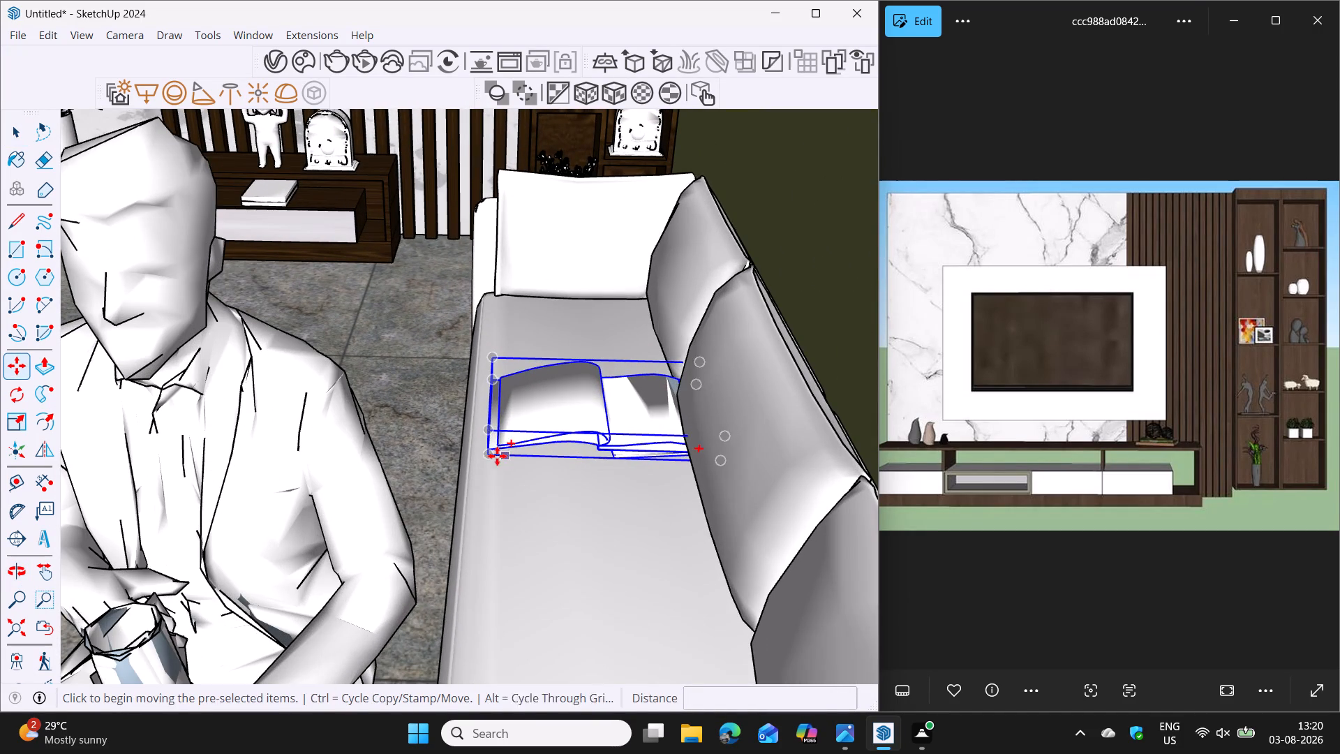
{"action": "left_click", "coordinate": [487, 458]}
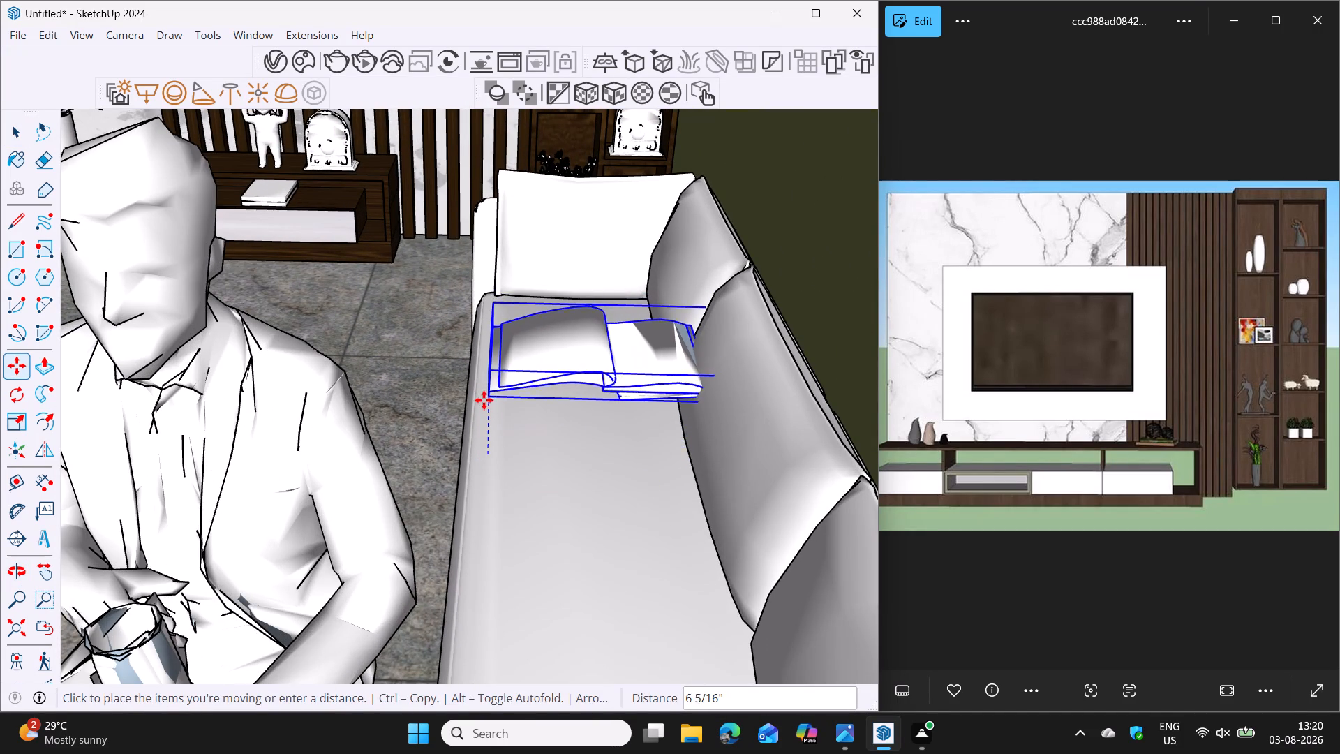
{"action": "key", "text": "Left"}
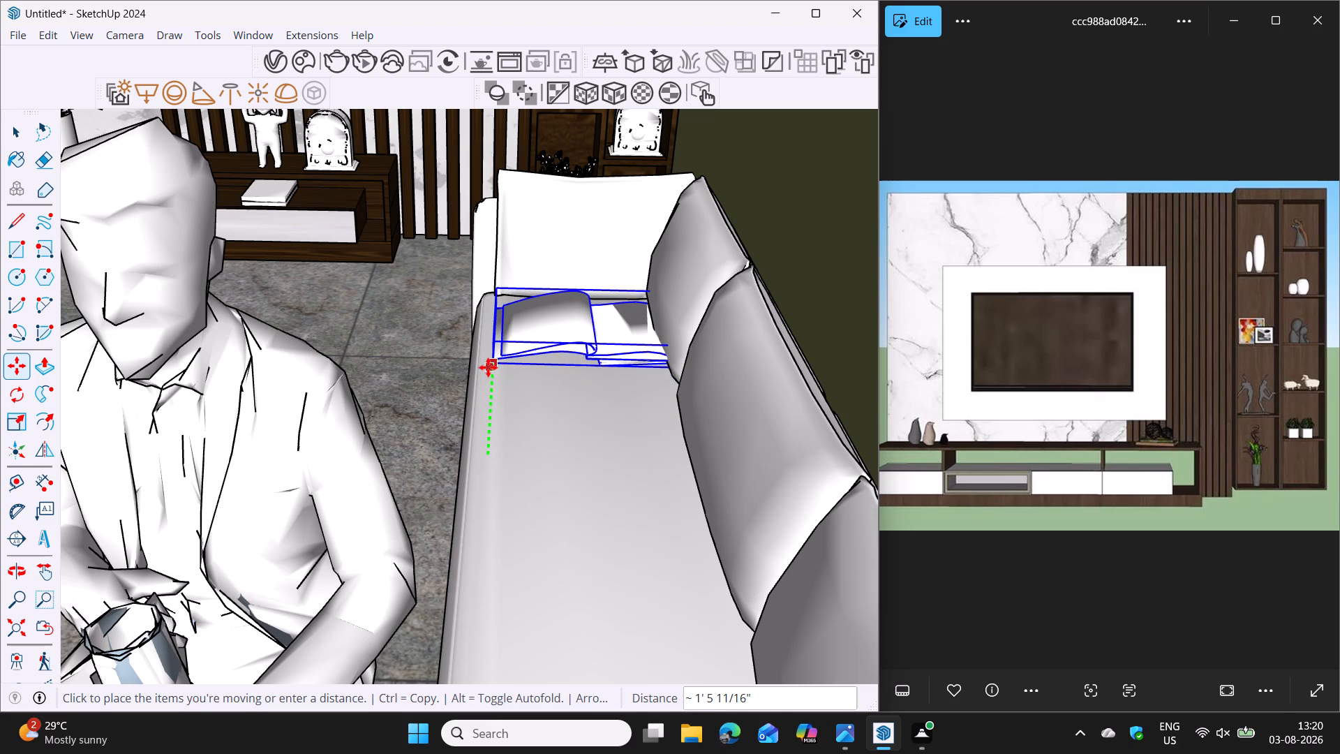
{"action": "left_click", "coordinate": [489, 366]}
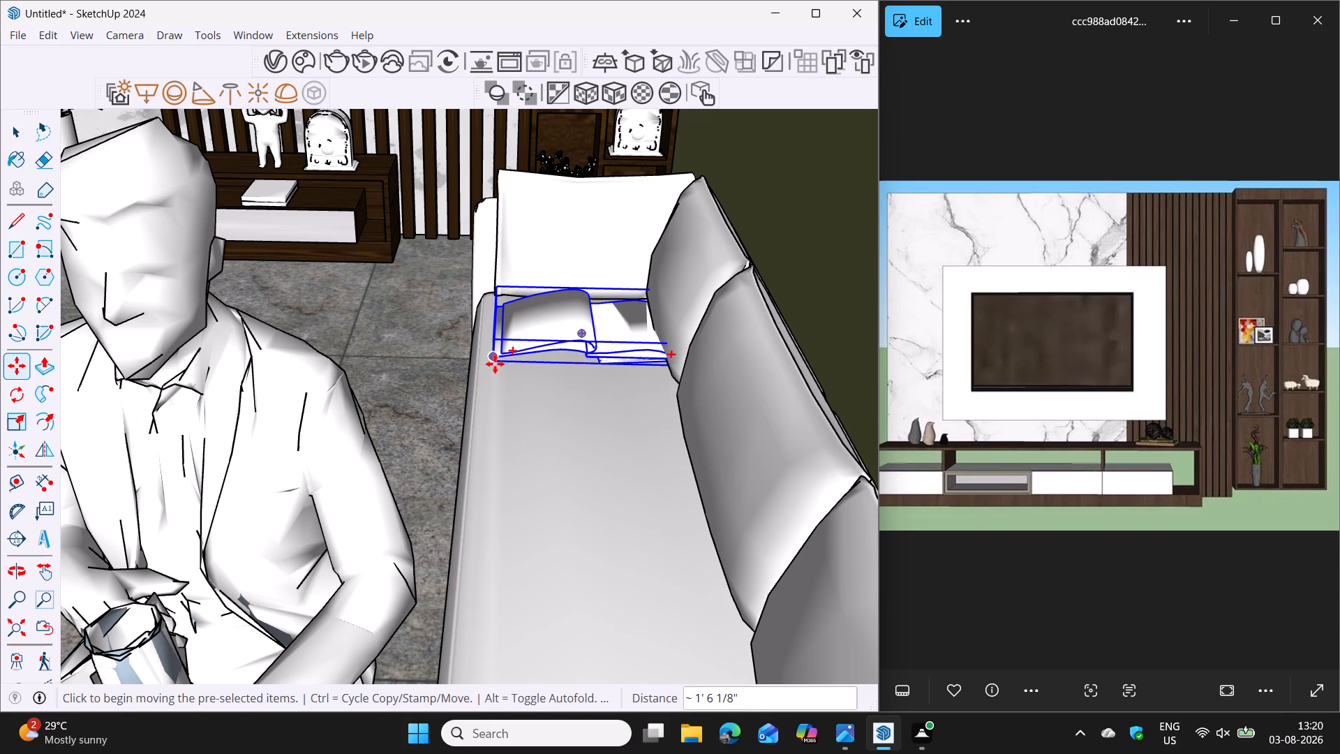
Shift the same book about 1 3/8" toward the front edge of the sofa seat, away from the back cushions.
{"action": "left_click", "coordinate": [492, 370]}
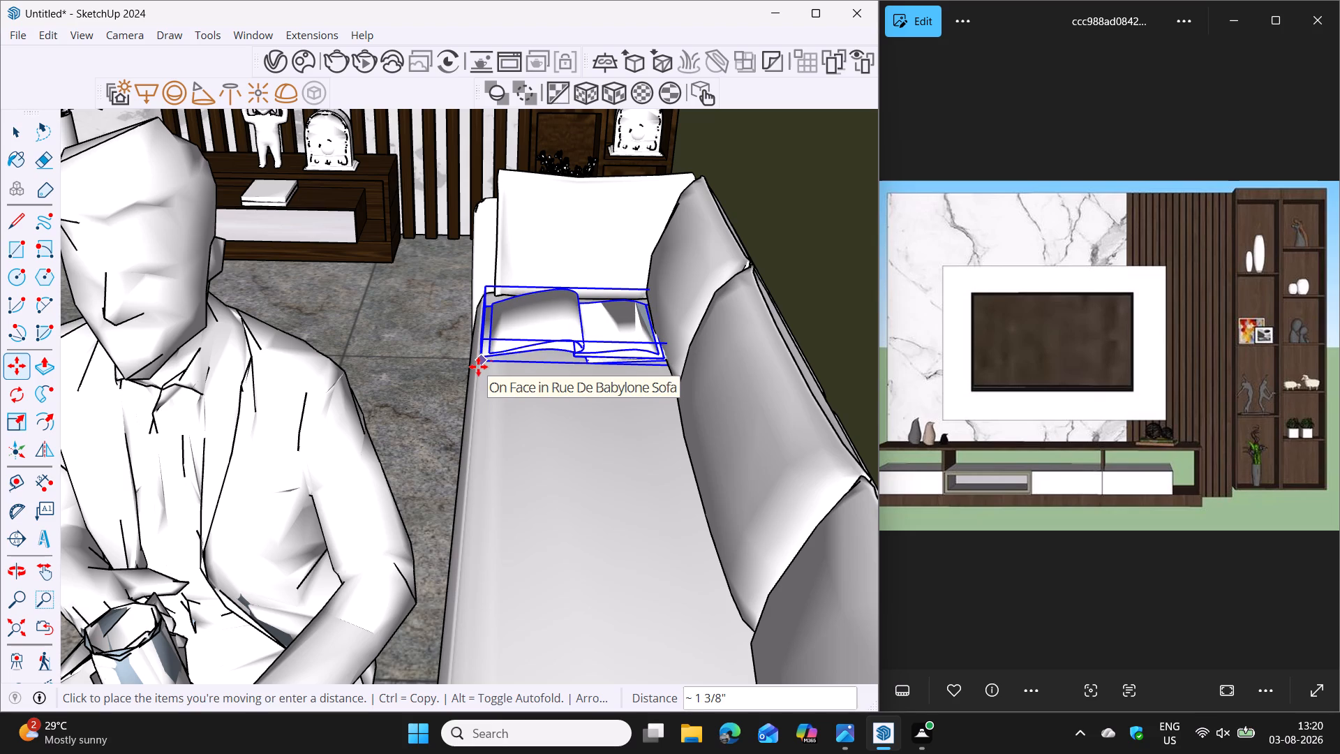
{"action": "left_click", "coordinate": [478, 367]}
{"action": "scroll", "coordinate": [500, 515], "scroll_direction": "down", "scroll_amount": 3}
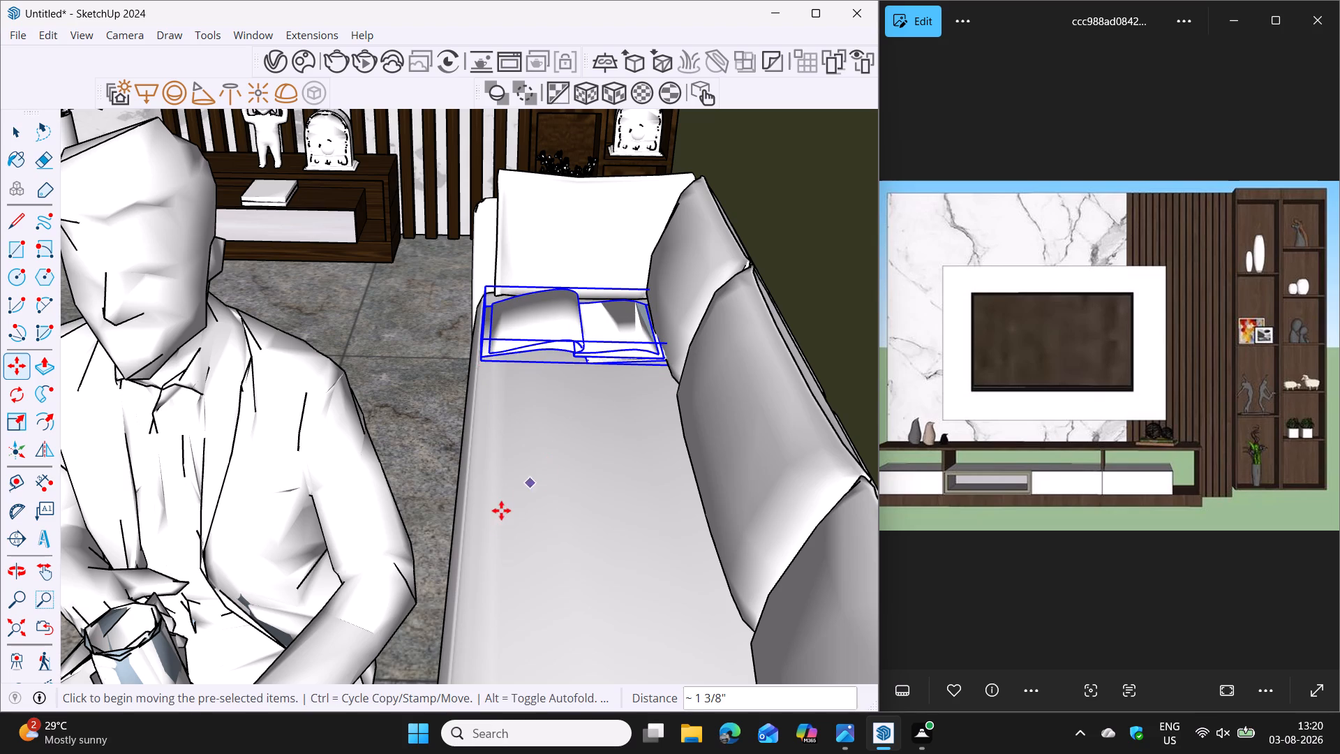
{"action": "scroll", "coordinate": [501, 510], "scroll_direction": "down", "scroll_amount": 3}
{"action": "key", "text": "space"}
Move the Johnny Sitting figure about 11 7/16" back onto the seat of the sofa under the wall frame and check its fit.
{"action": "scroll", "coordinate": [426, 553], "scroll_direction": "down", "scroll_amount": 6}
{"action": "scroll", "coordinate": [381, 598], "scroll_direction": "down", "scroll_amount": 5}
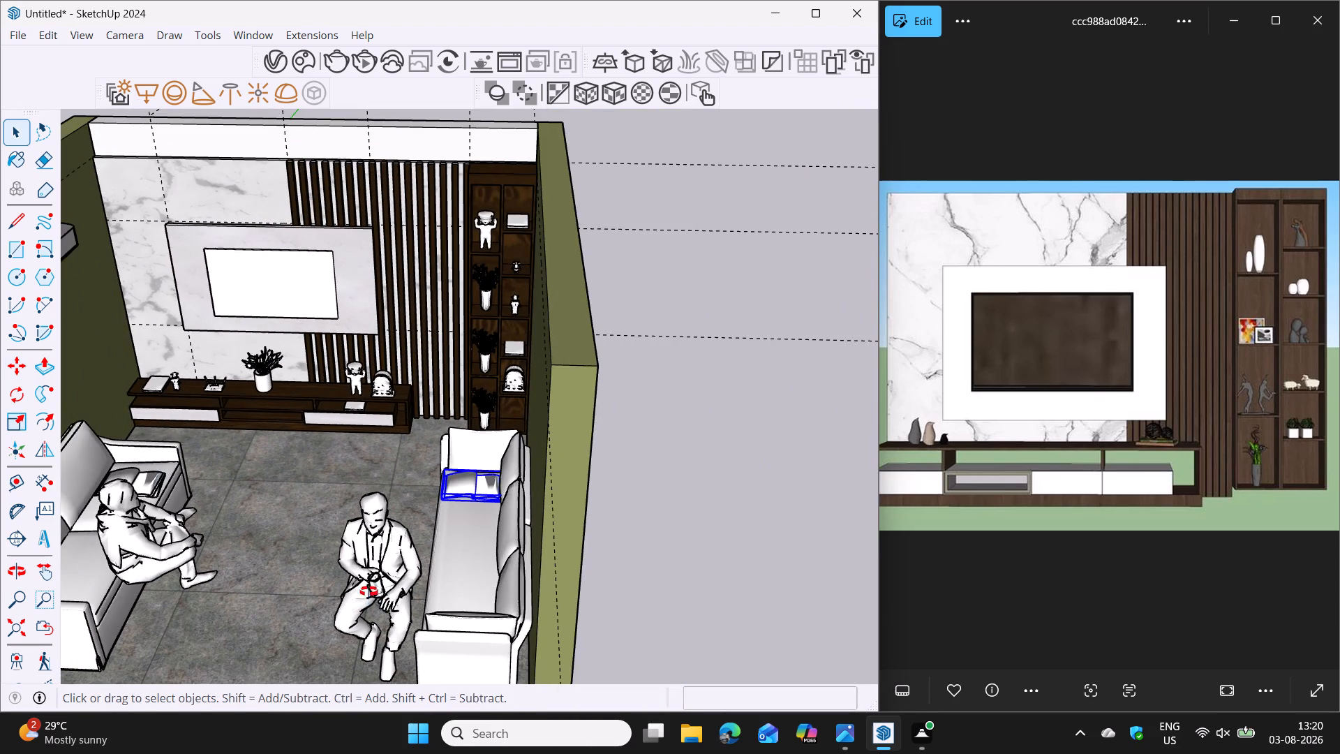
{"action": "middle_click_drag", "start_coordinate": [366, 591], "coordinate": [582, 562], "text": "shift"}
{"action": "scroll", "coordinate": [392, 536], "scroll_direction": "up", "scroll_amount": 4}
{"action": "left_click", "coordinate": [320, 526]}
{"action": "scroll", "coordinate": [386, 547], "scroll_direction": "down", "scroll_amount": 4}
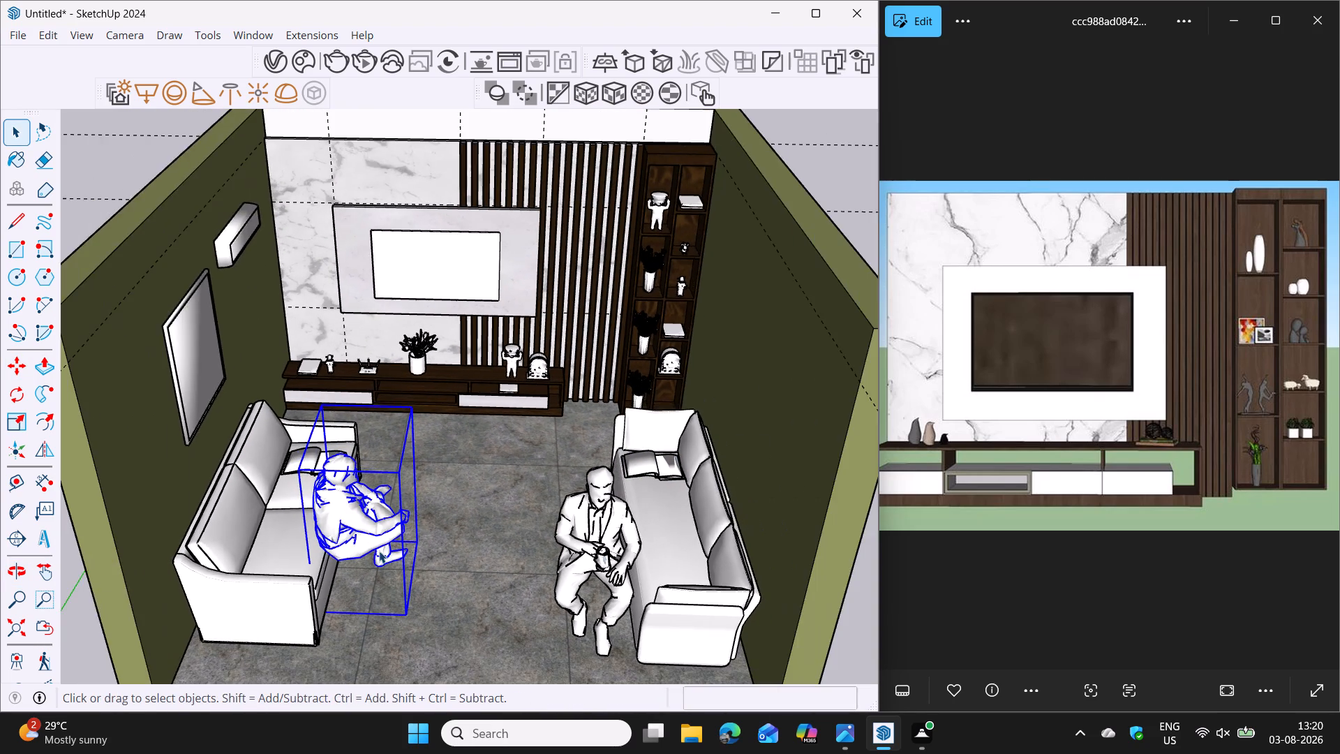
{"action": "middle_click_drag", "start_coordinate": [393, 522], "coordinate": [439, 453], "text": "shift"}
{"action": "scroll", "coordinate": [412, 543], "scroll_direction": "up", "scroll_amount": 6}
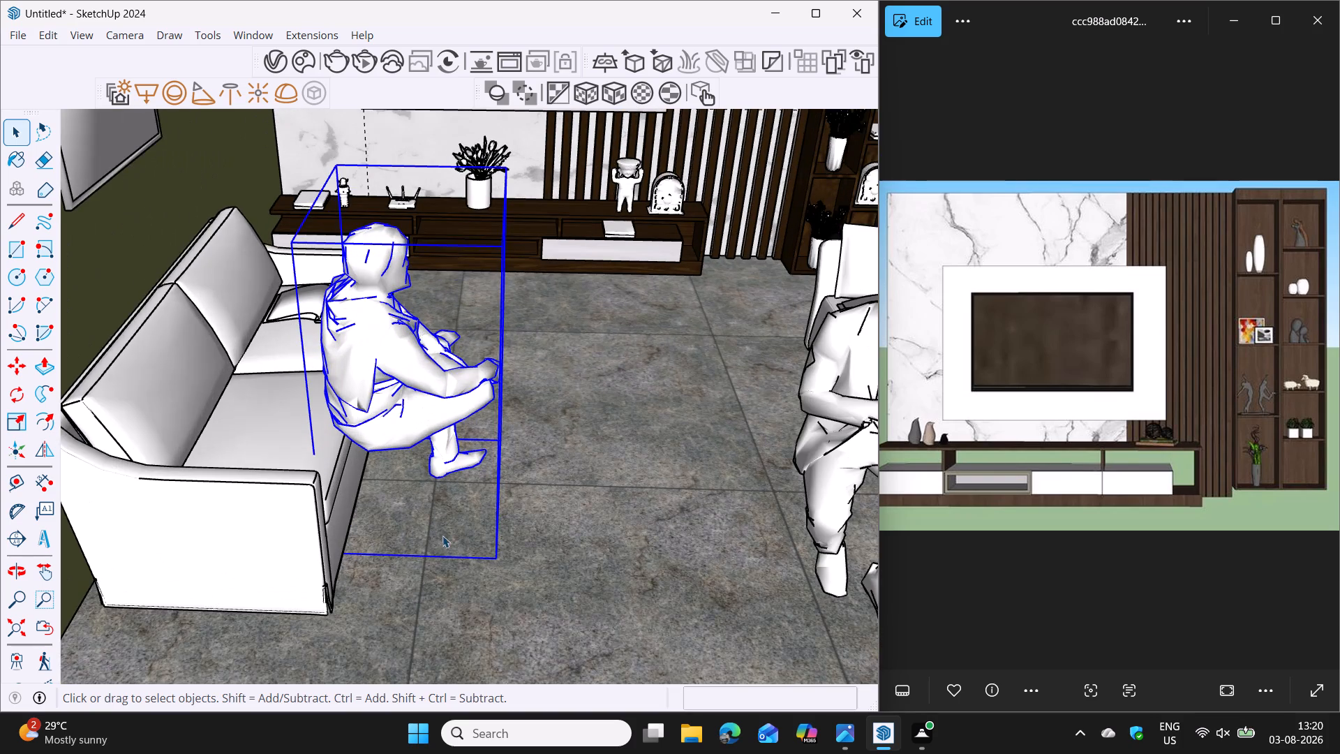
{"action": "middle_click_drag", "start_coordinate": [450, 526], "coordinate": [371, 432]}
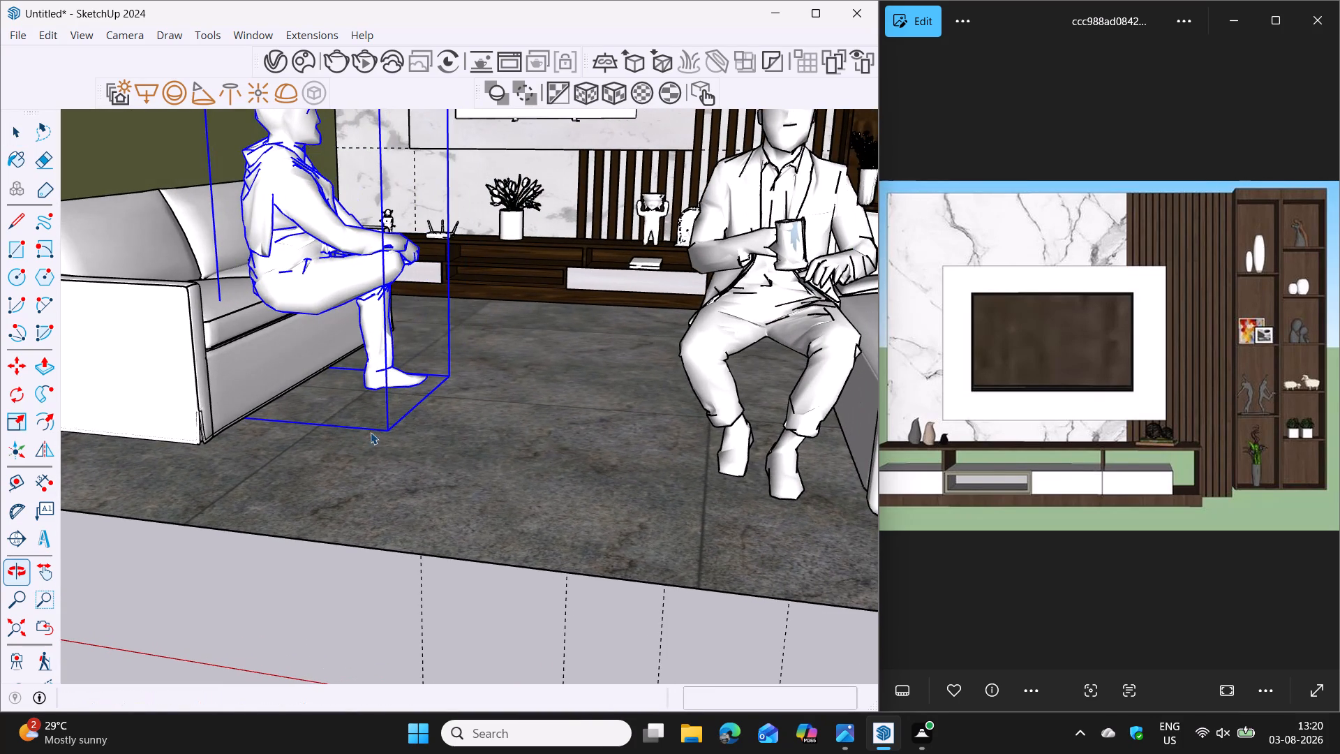
{"action": "key", "text": "m"}
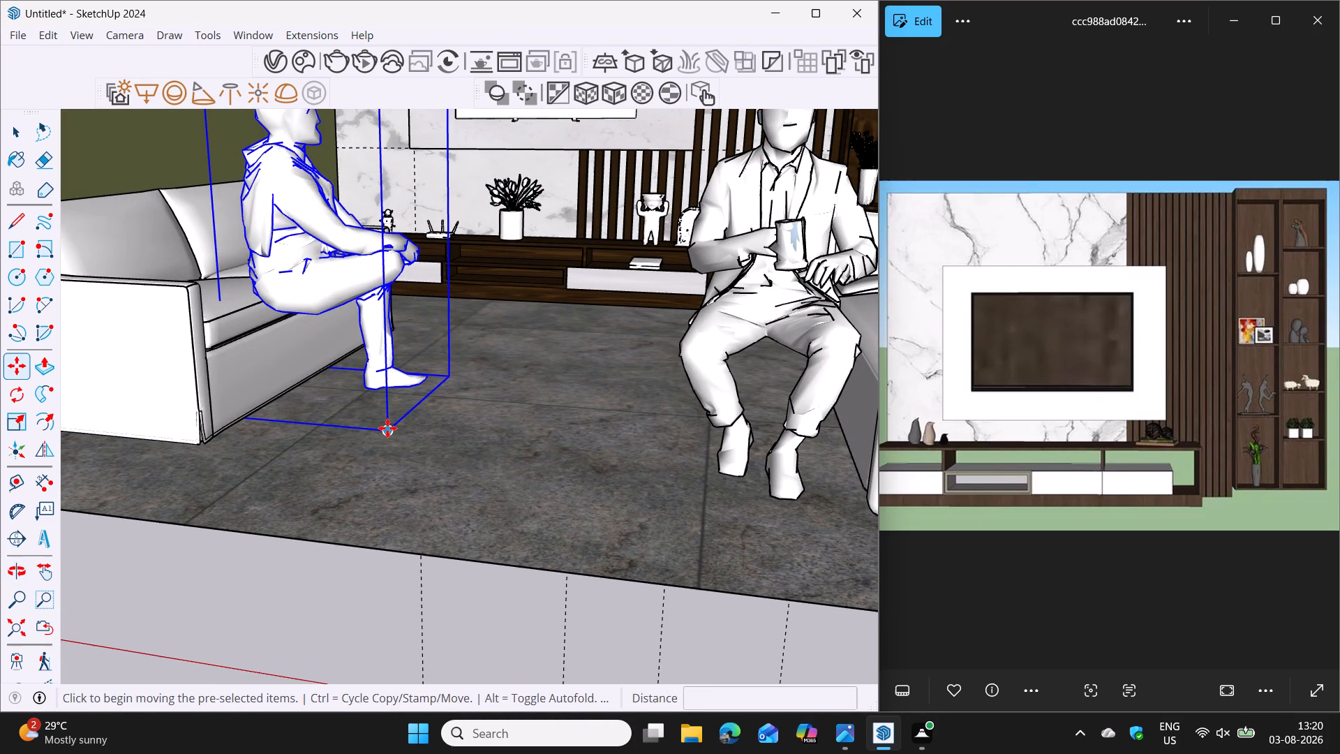
{"action": "left_click", "coordinate": [387, 428]}
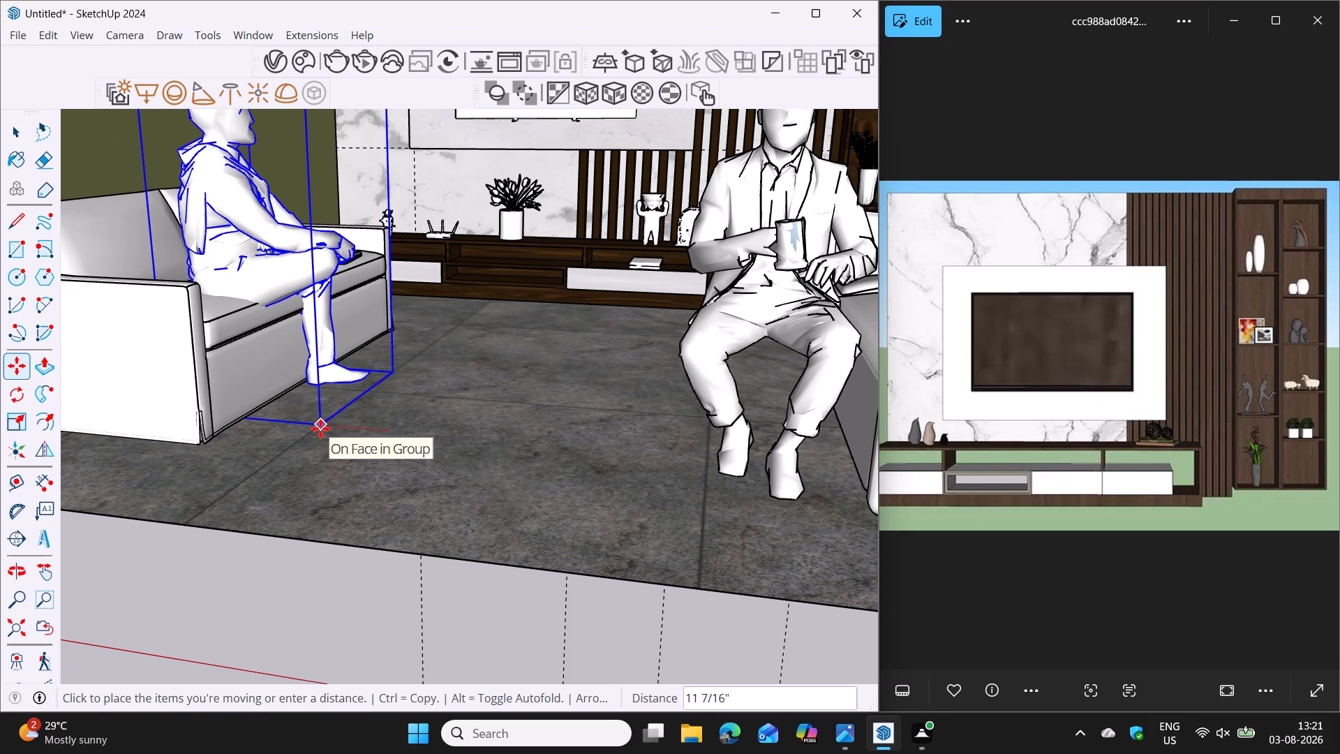
{"action": "left_click", "coordinate": [320, 429]}
{"action": "middle_click_drag", "start_coordinate": [364, 453], "coordinate": [422, 438]}
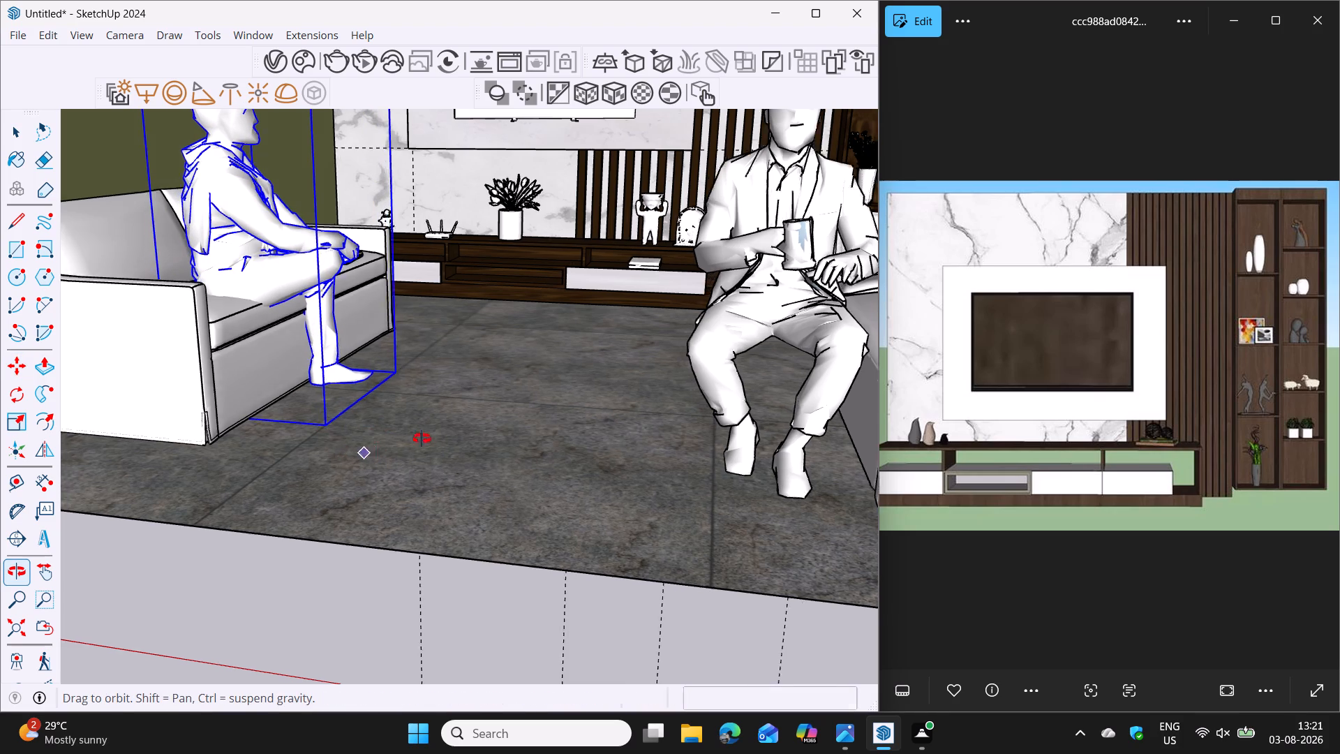
{"action": "middle_click_drag", "start_coordinate": [422, 438], "coordinate": [440, 467]}
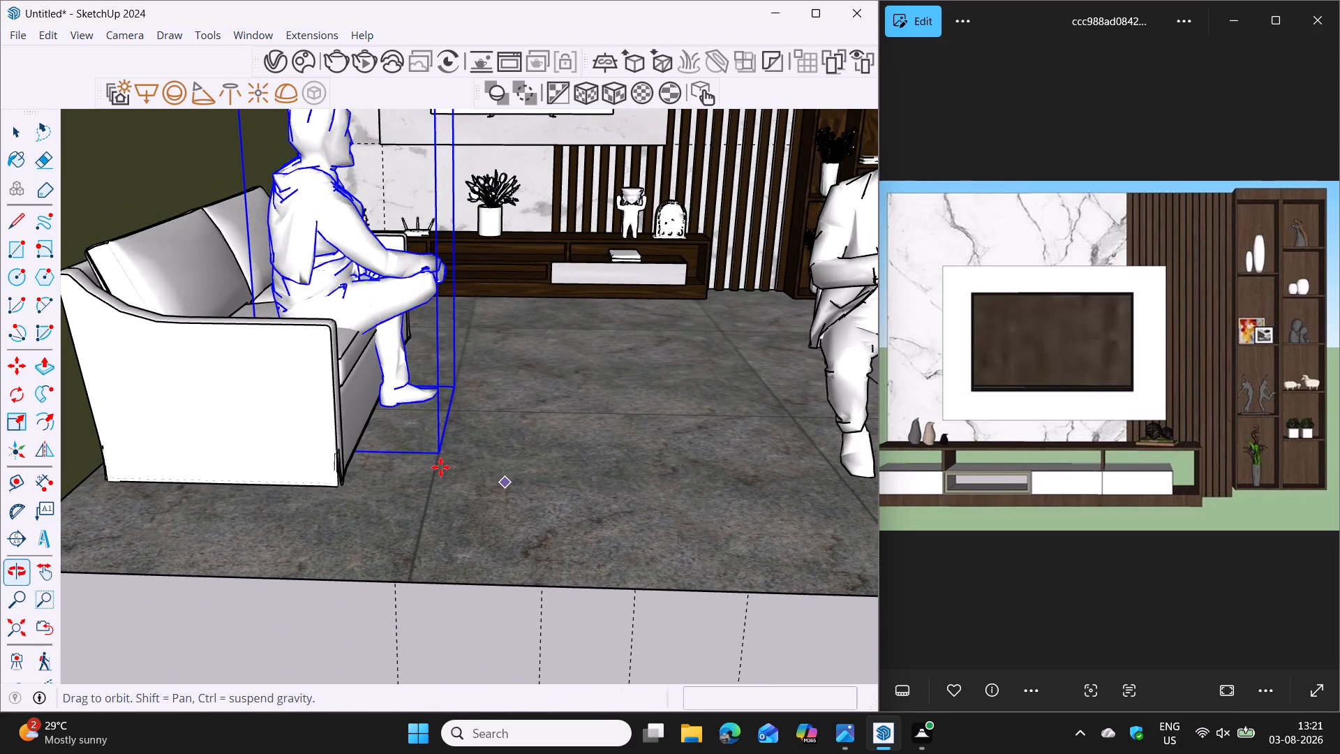
{"action": "middle_click_drag", "start_coordinate": [431, 436], "coordinate": [416, 443]}
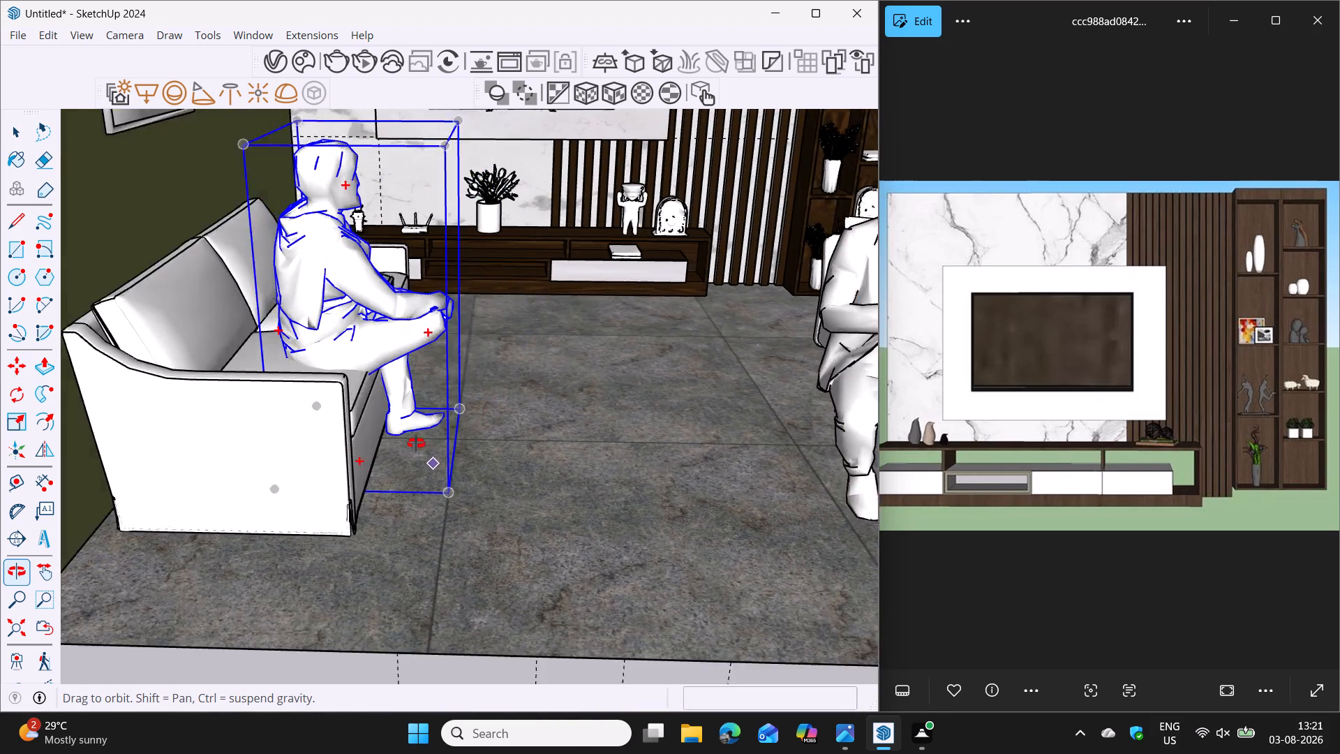
Move the Johnny Sitting figure about 8 7/8" along the sofa under the wall frame, away from the TV wall, and check its fit.
{"action": "middle_click_drag", "start_coordinate": [416, 443], "coordinate": [406, 436]}
{"action": "scroll", "coordinate": [407, 442], "scroll_direction": "down", "scroll_amount": 4}
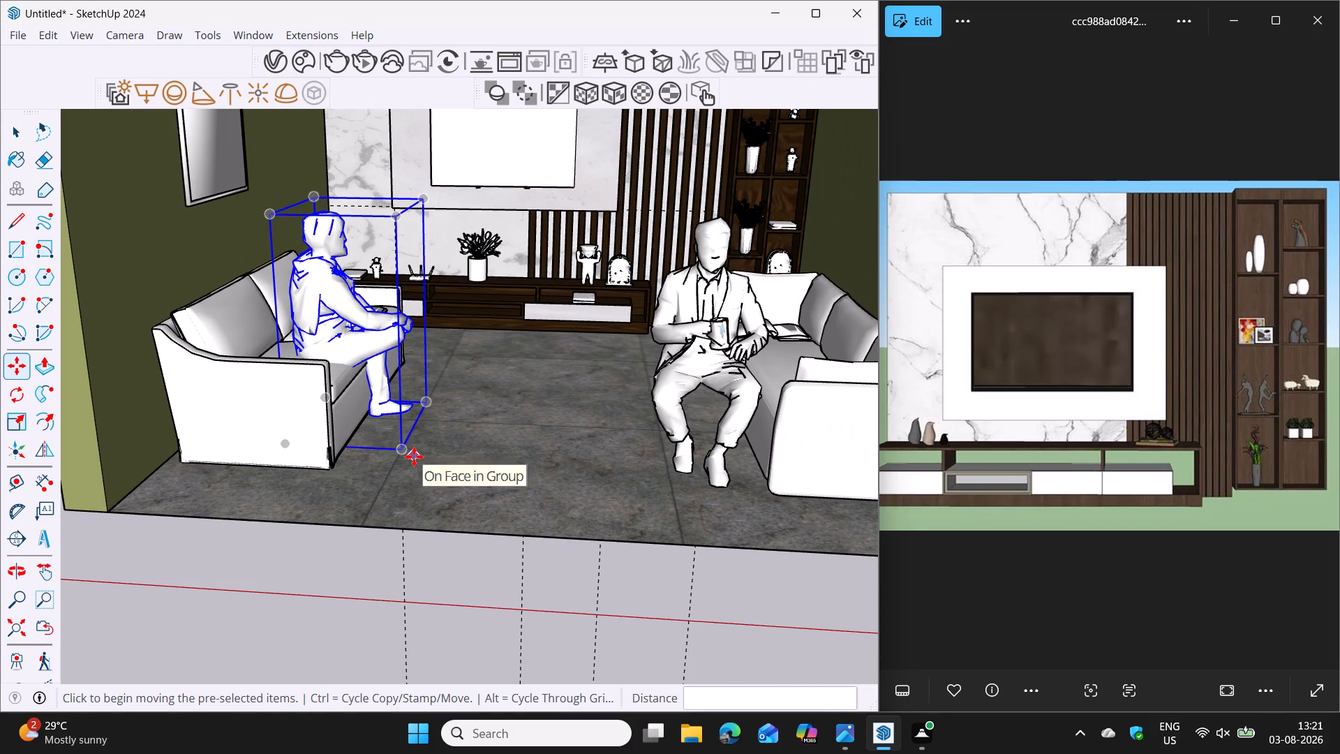
{"action": "middle_click_drag", "start_coordinate": [420, 457], "coordinate": [338, 590]}
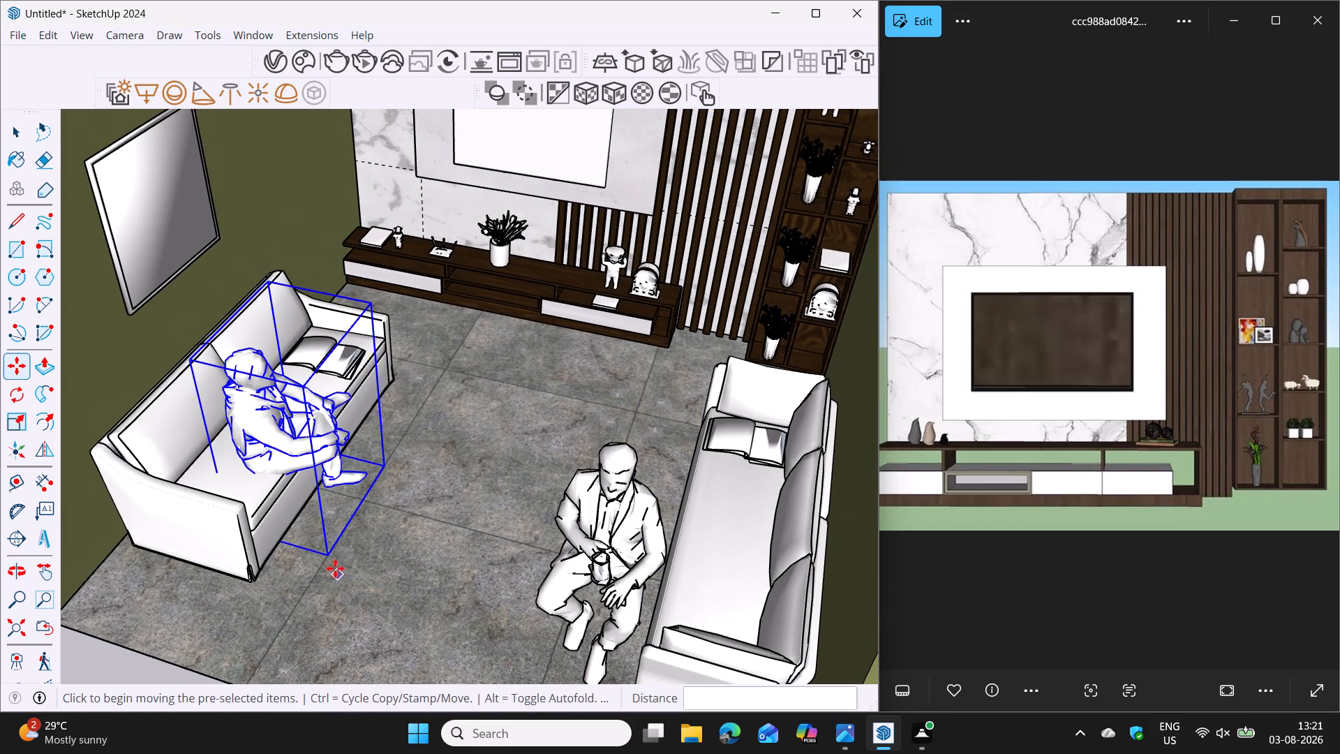
{"action": "left_click", "coordinate": [327, 552]}
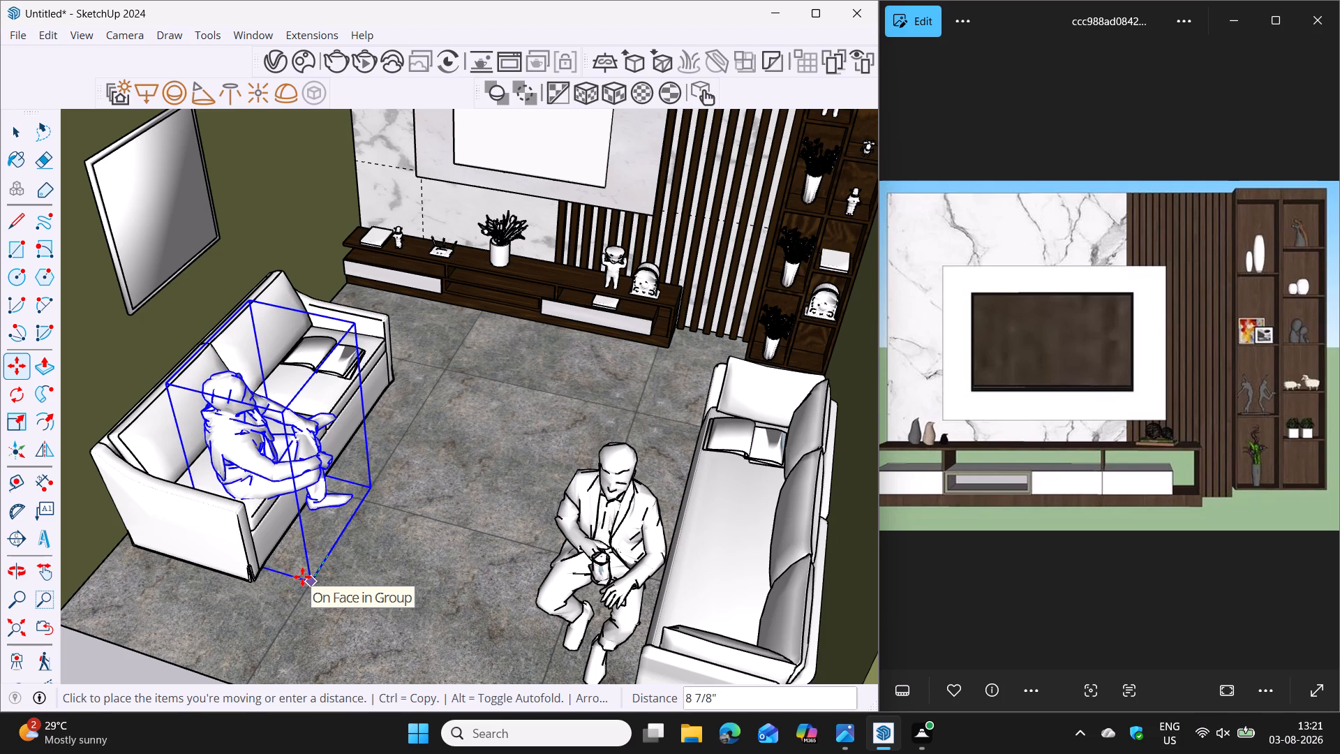
{"action": "left_click", "coordinate": [302, 577]}
{"action": "middle_click_drag", "start_coordinate": [346, 570], "coordinate": [466, 411]}
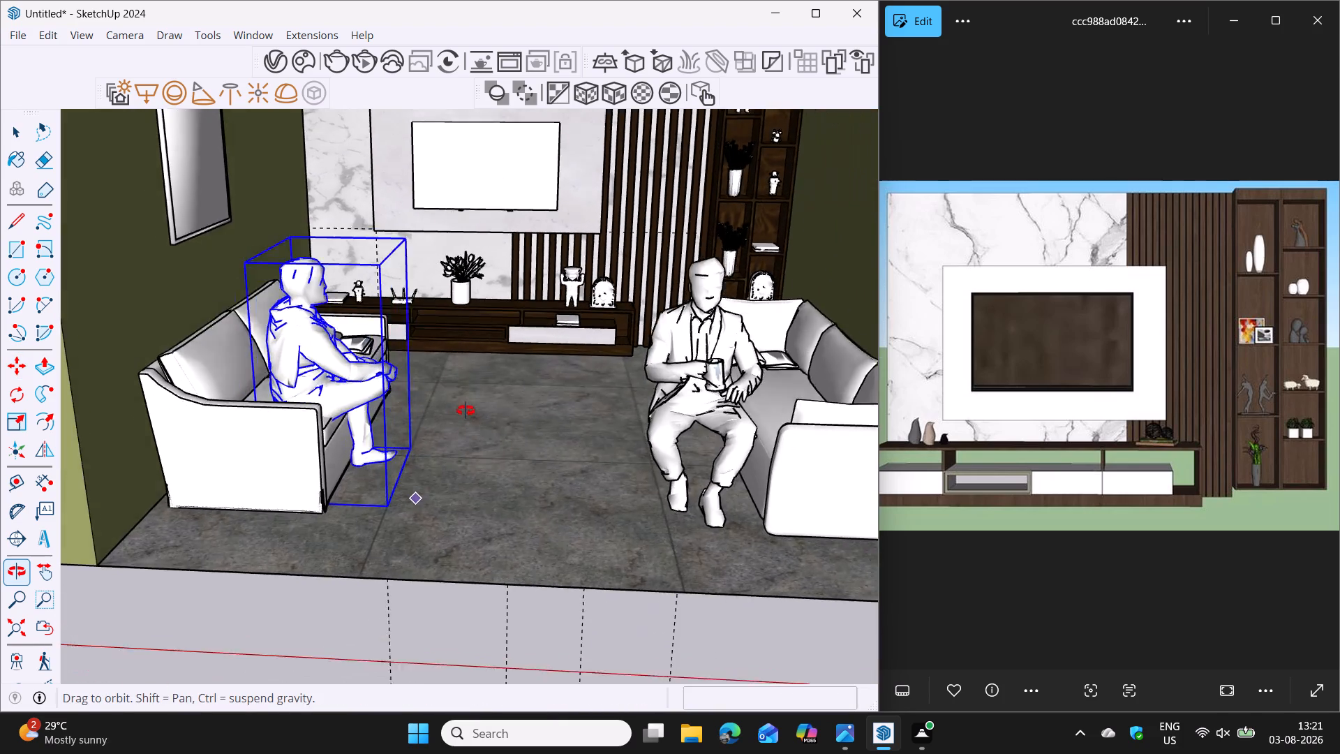
{"action": "middle_click_drag", "start_coordinate": [466, 411], "coordinate": [486, 351]}
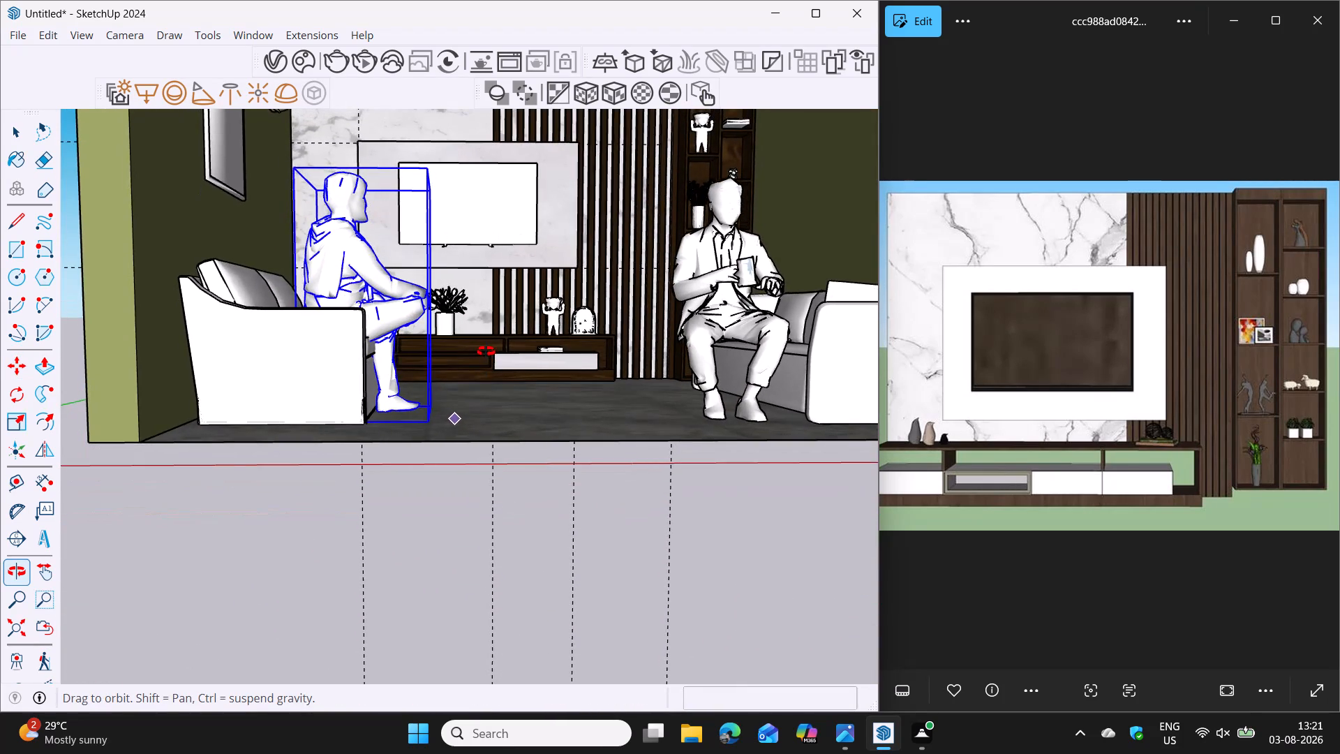
{"action": "middle_click_drag", "start_coordinate": [486, 351], "coordinate": [429, 438]}
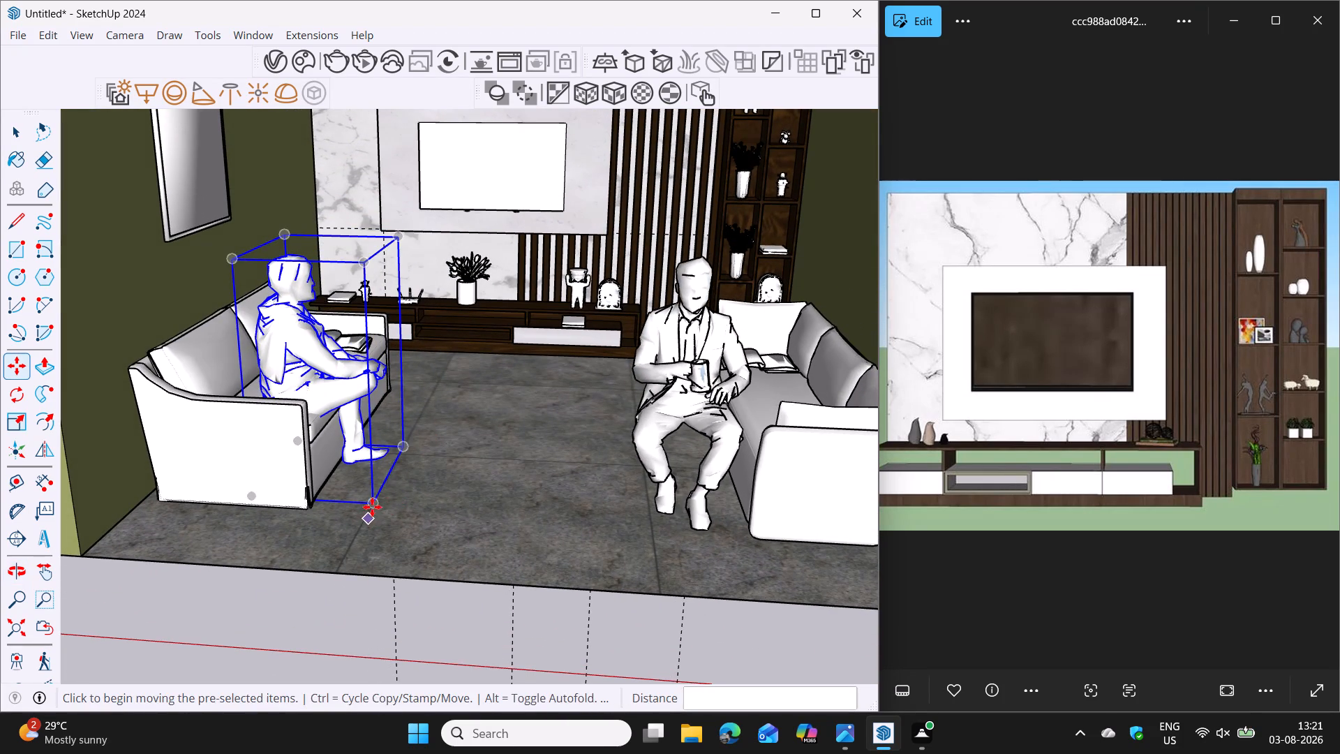
{"action": "left_click", "coordinate": [371, 503]}
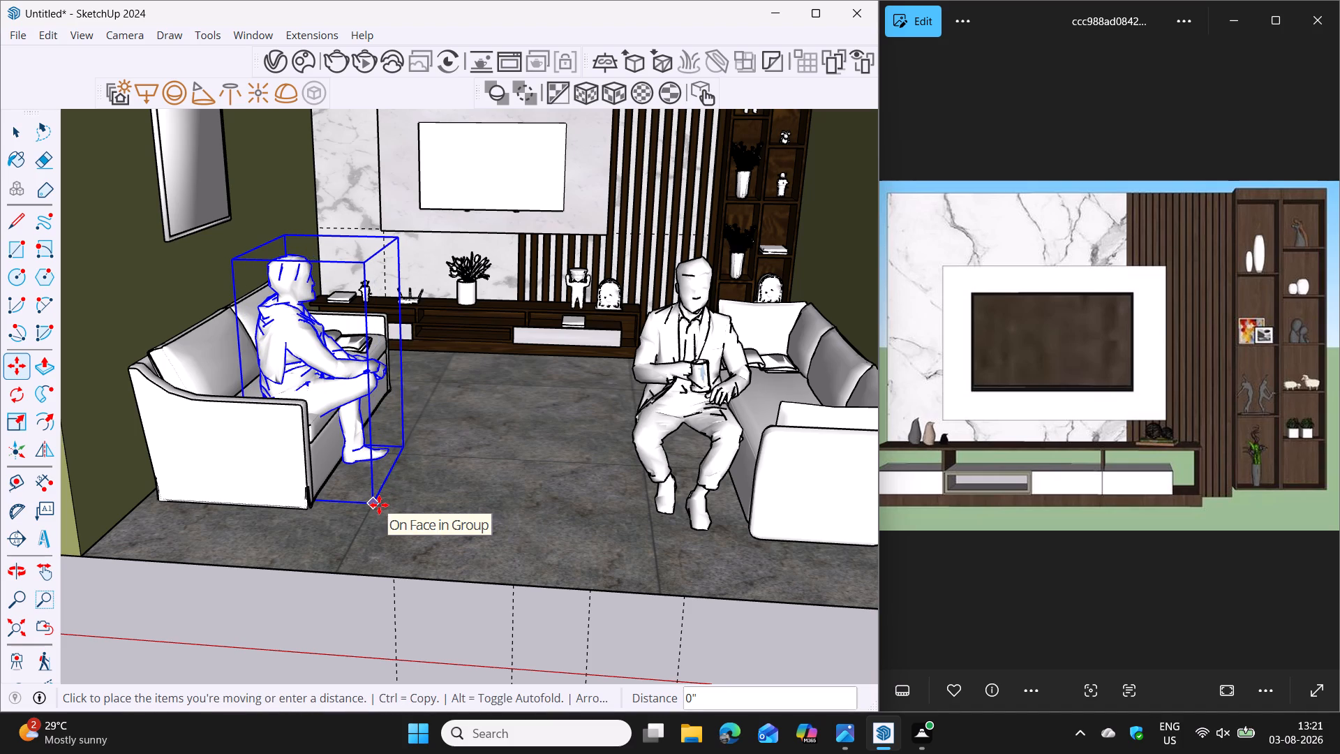
{"action": "left_click", "coordinate": [379, 505]}
{"action": "key", "text": "space"}
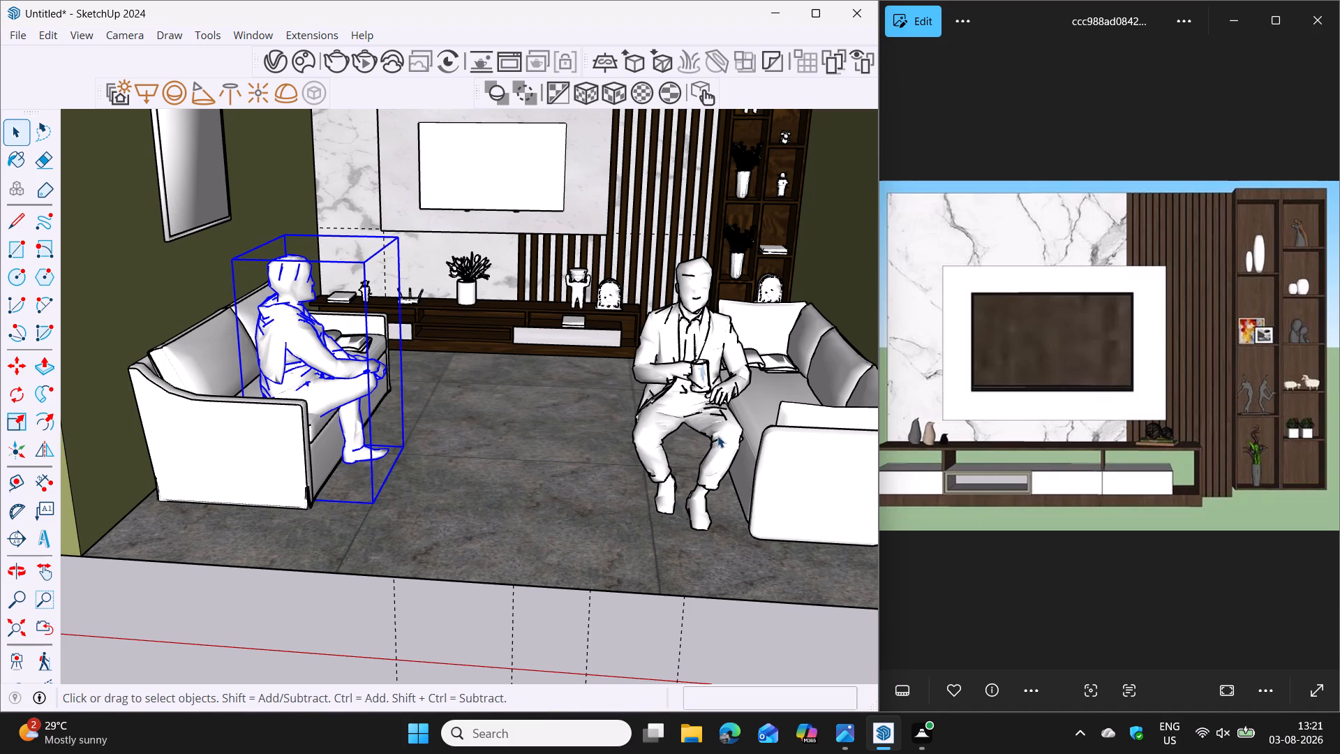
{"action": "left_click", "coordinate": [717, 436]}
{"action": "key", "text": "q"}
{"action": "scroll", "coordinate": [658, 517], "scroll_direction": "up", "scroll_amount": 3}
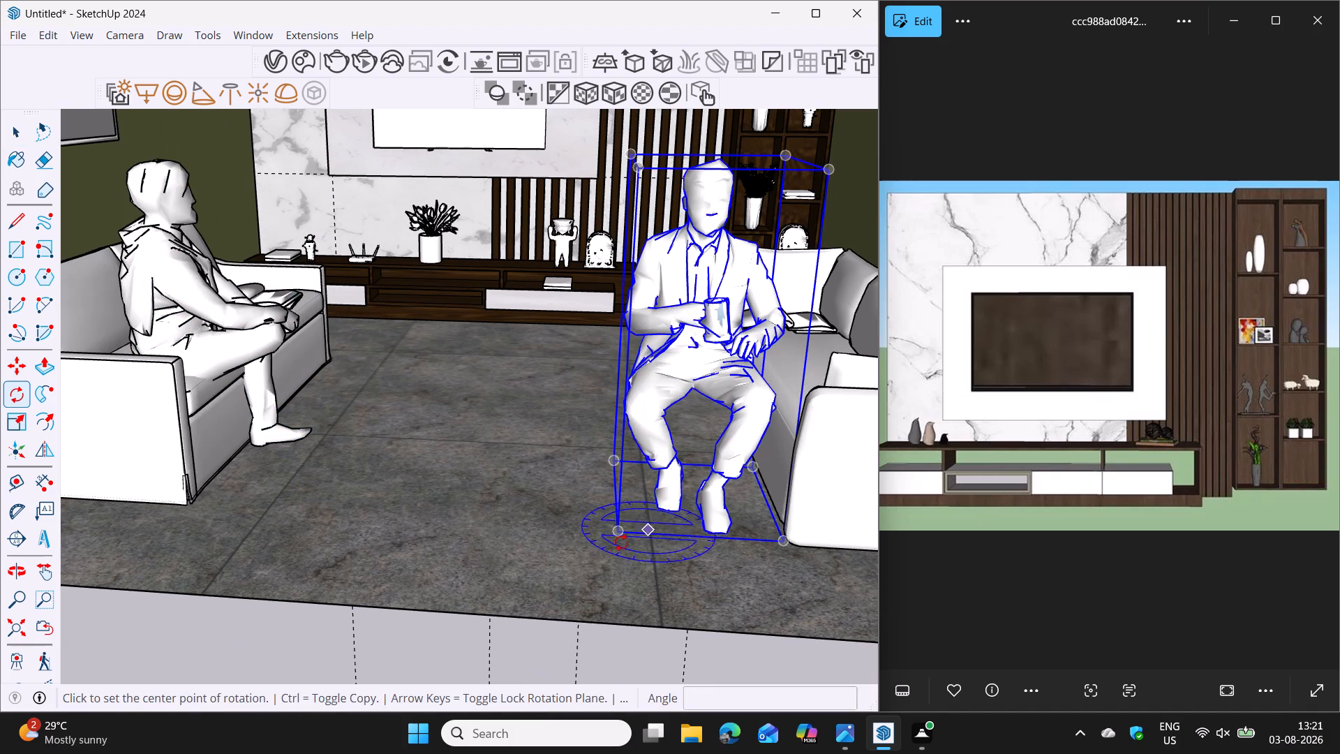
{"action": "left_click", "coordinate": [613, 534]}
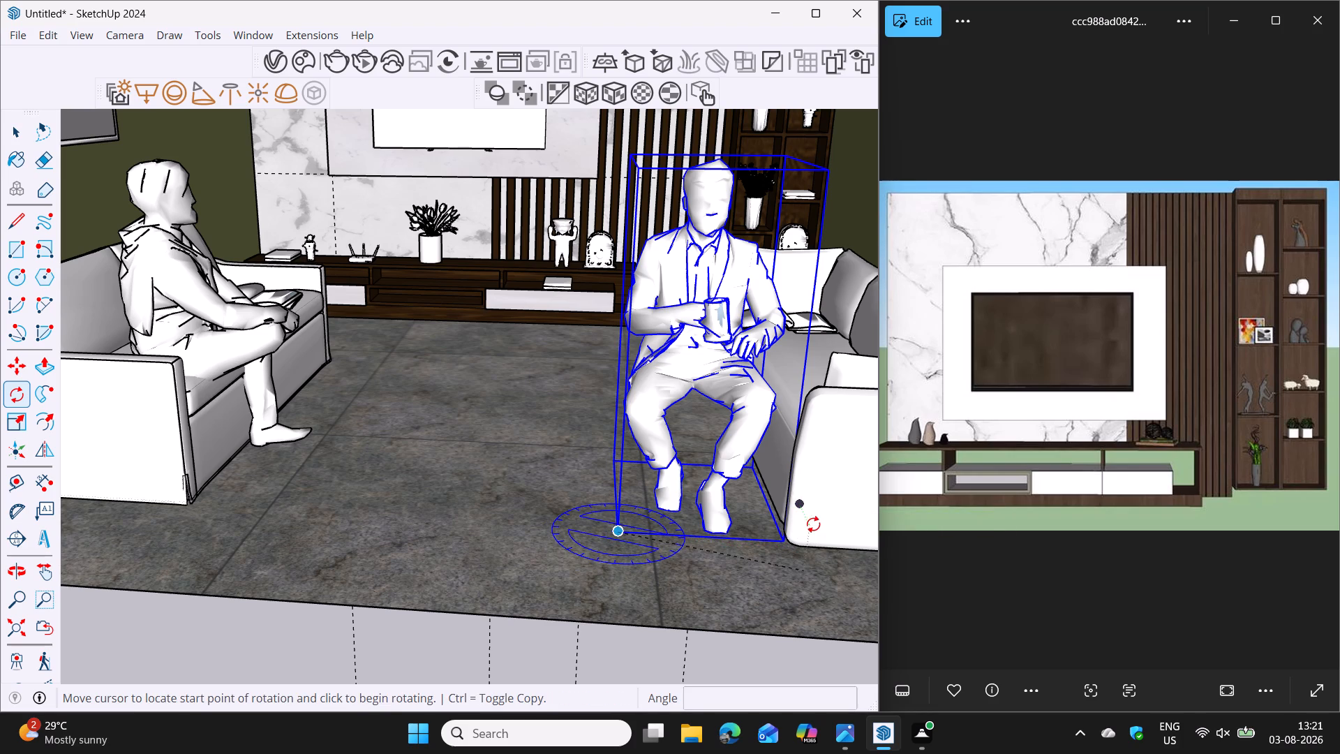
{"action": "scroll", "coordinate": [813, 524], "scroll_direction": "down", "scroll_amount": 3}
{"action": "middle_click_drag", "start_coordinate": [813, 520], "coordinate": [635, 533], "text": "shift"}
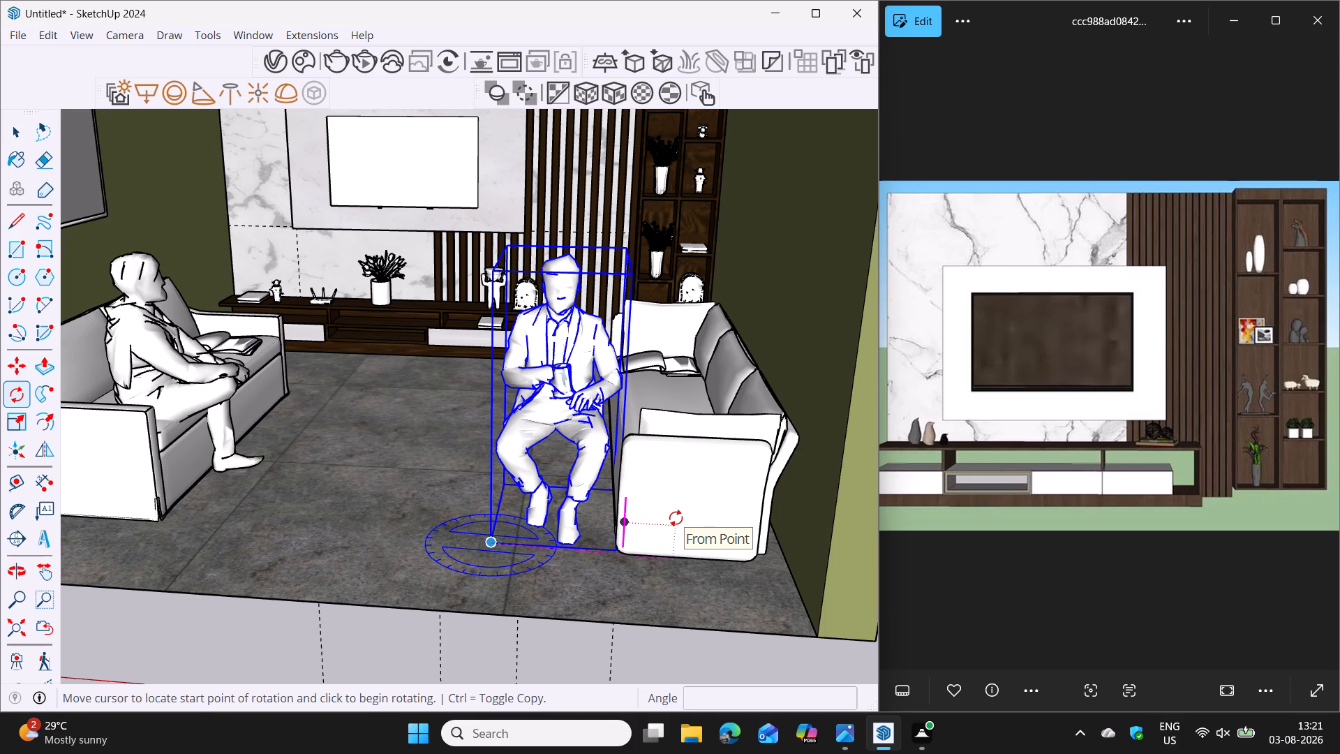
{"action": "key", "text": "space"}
Move the suited figure holding the mug about 3' 2 9/16" away from the shelving-side sofa onto the open floor.
{"action": "scroll", "coordinate": [526, 527], "scroll_direction": "down", "scroll_amount": 3}
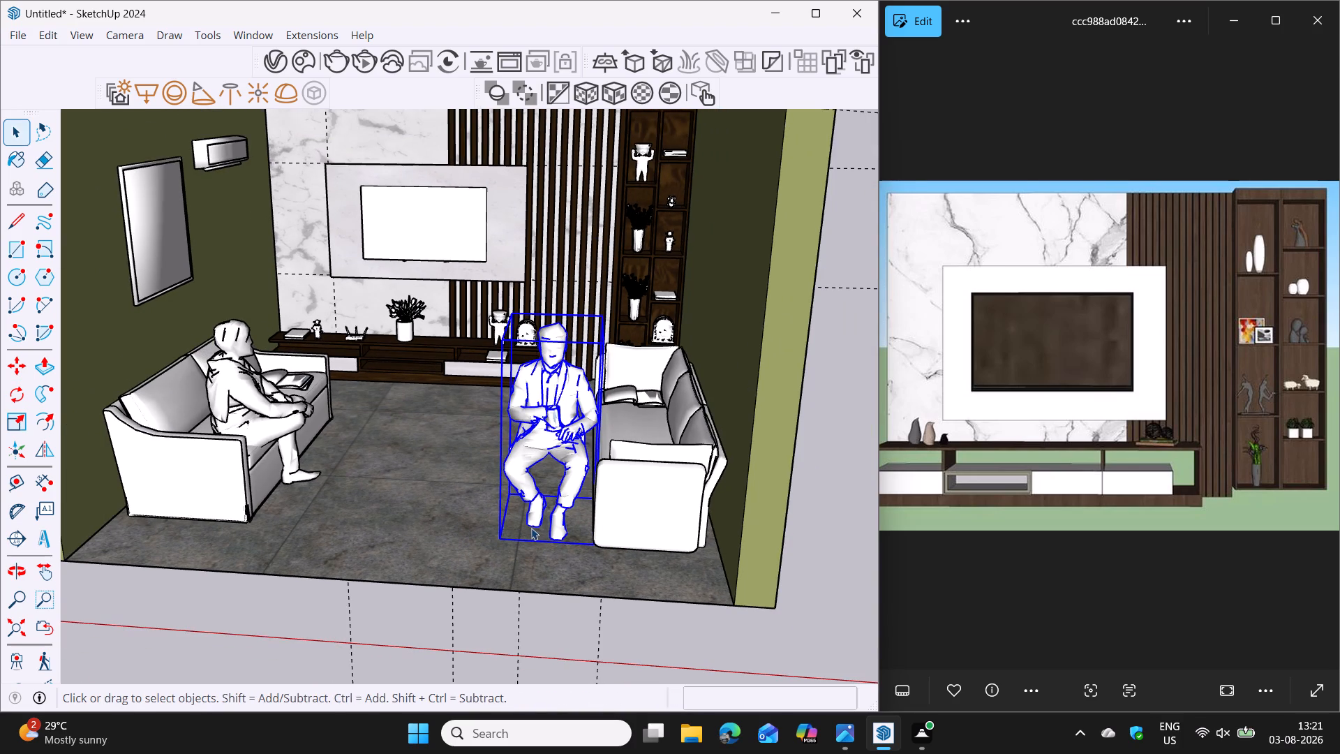
{"action": "key", "text": "m"}
{"action": "left_click", "coordinate": [501, 538]}
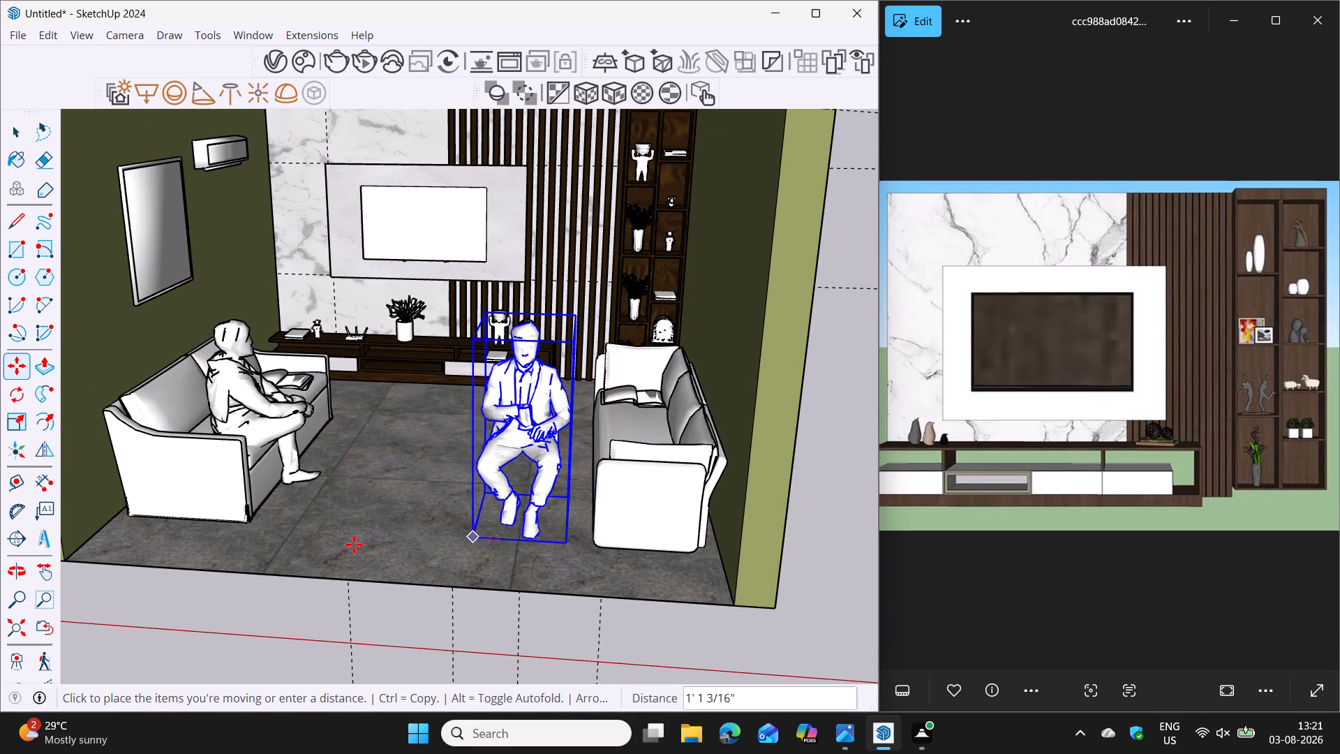
{"action": "left_click", "coordinate": [355, 540]}
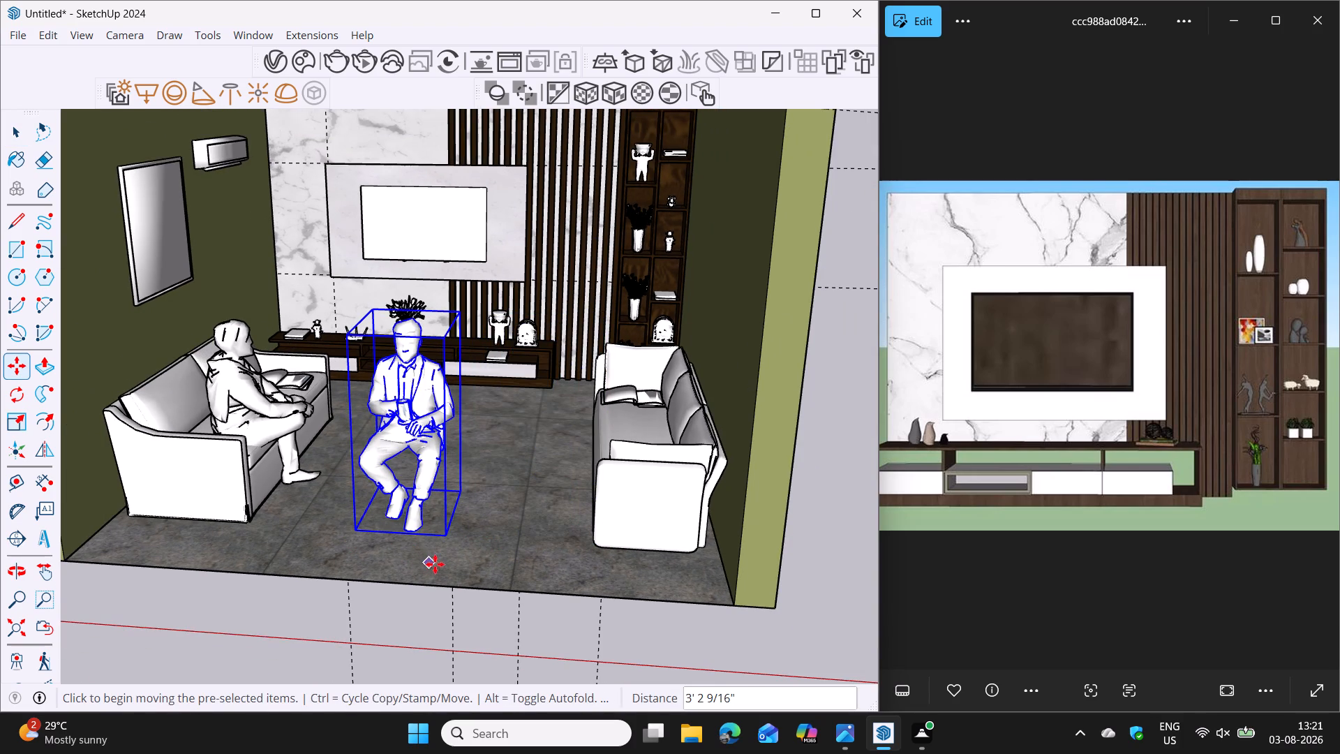
Rotate the suited figure 90° about its bottom corner so it faces the sofa under the wall frame.
{"action": "key", "text": "q"}
{"action": "left_click", "coordinate": [357, 531]}
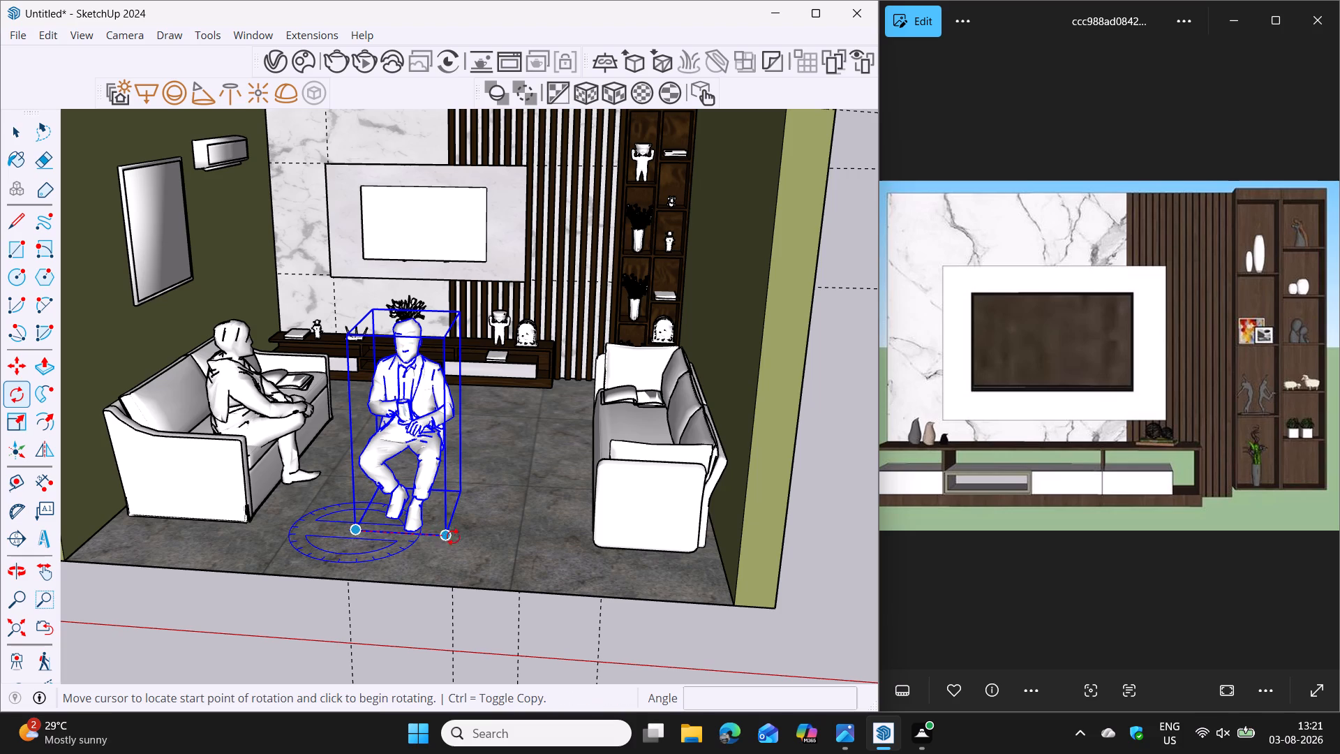
{"action": "left_click", "coordinate": [487, 536]}
{"action": "type", "text": "90"}
{"action": "key", "text": "Return"}
{"action": "key", "text": "space"}
Move the suited figure about 3' 7 3/16" along the green axis toward the TV wall.
{"action": "middle_click_drag", "start_coordinate": [376, 535], "coordinate": [624, 474]}
{"action": "scroll", "coordinate": [680, 520], "scroll_direction": "up", "scroll_amount": 1}
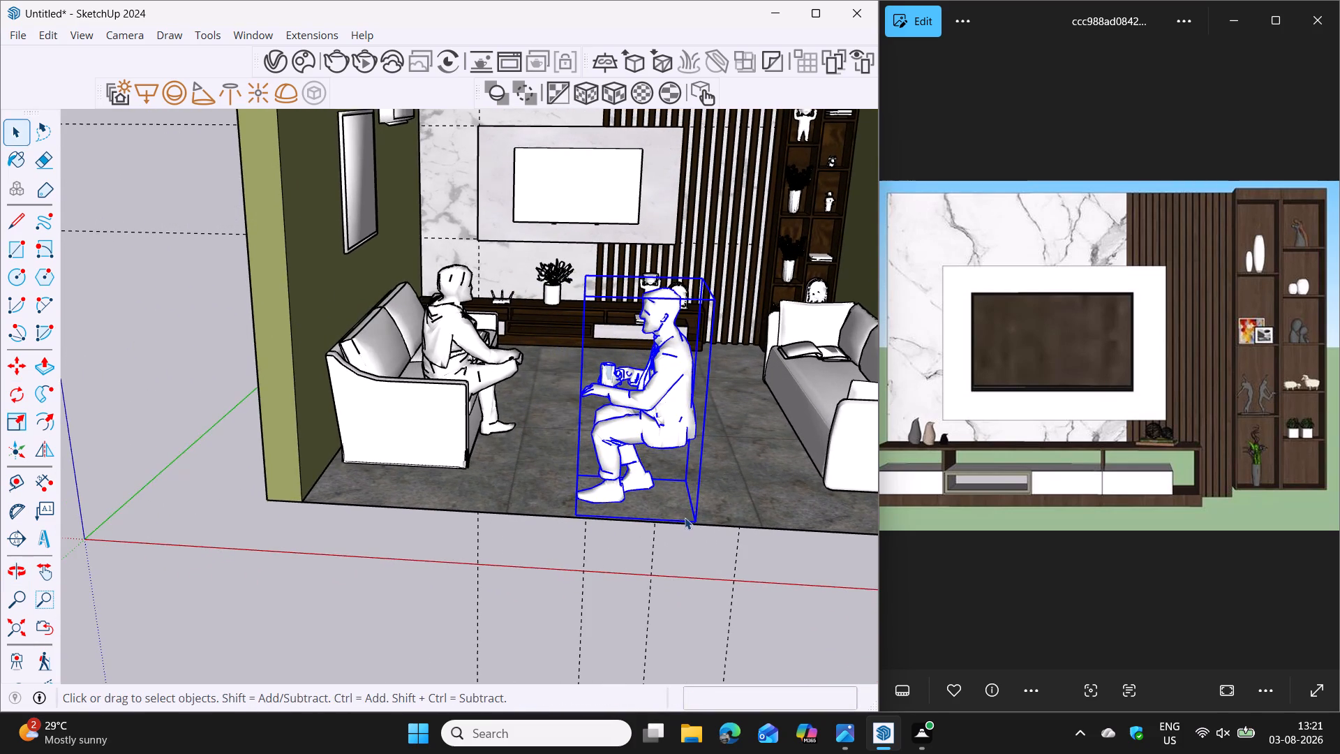
{"action": "scroll", "coordinate": [685, 517], "scroll_direction": "up", "scroll_amount": 4}
{"action": "key", "text": "m"}
{"action": "left_click", "coordinate": [700, 522]}
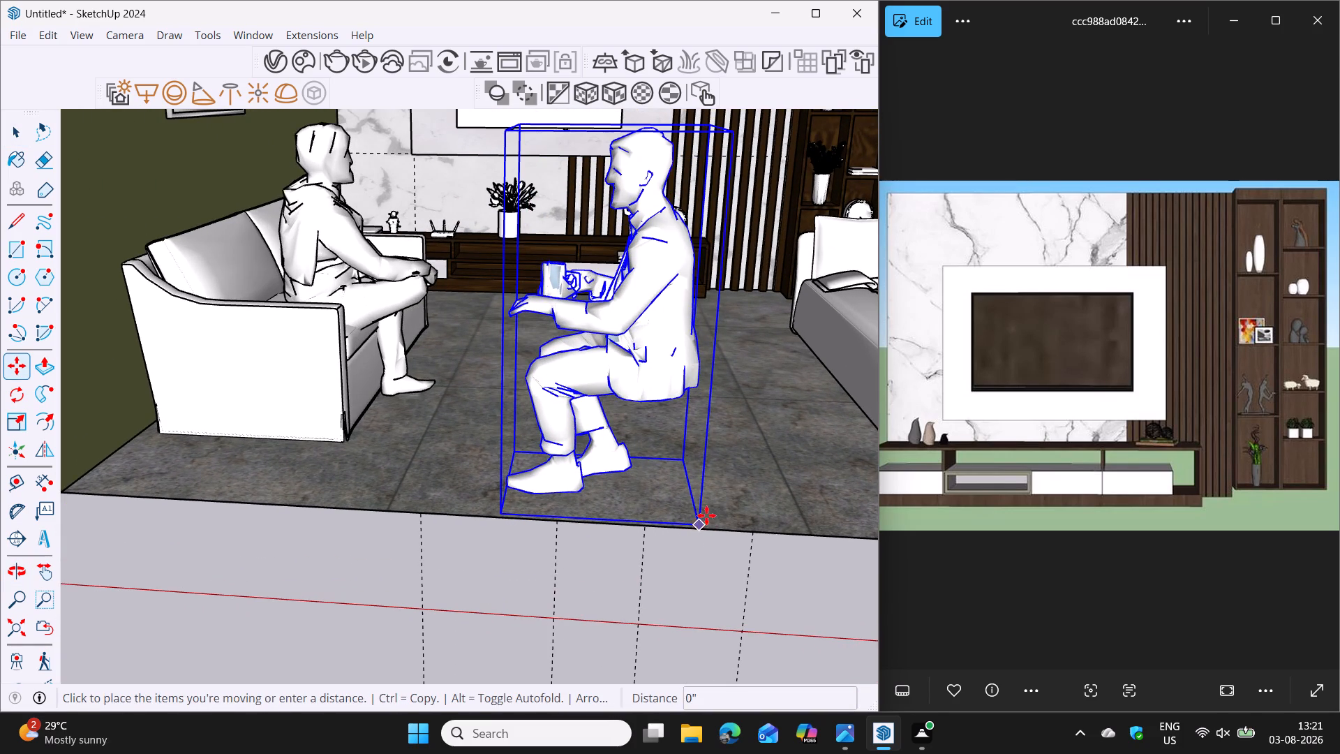
{"action": "scroll", "coordinate": [816, 464], "scroll_direction": "down", "scroll_amount": 5}
{"action": "scroll", "coordinate": [835, 450], "scroll_direction": "up", "scroll_amount": 1, "text": "shift"}
{"action": "middle_click_drag", "start_coordinate": [835, 450], "coordinate": [646, 489], "text": "shift"}
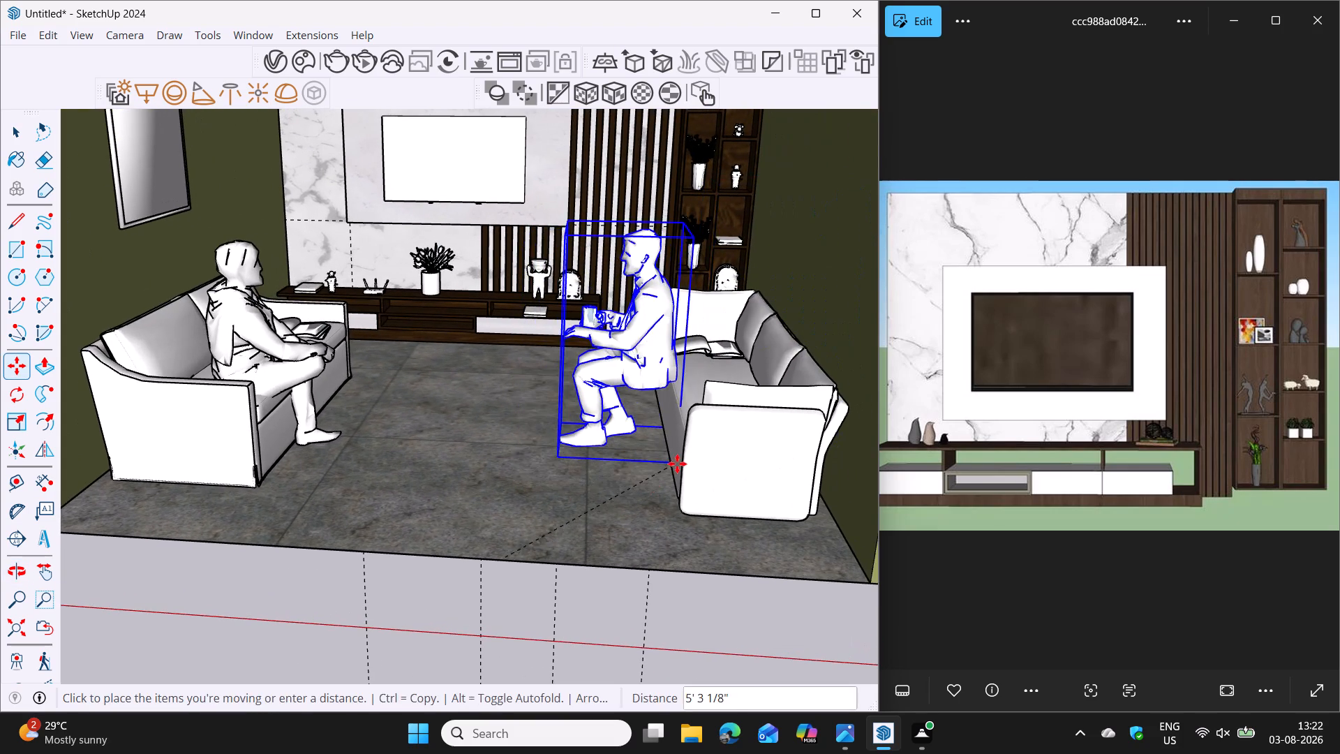
{"action": "middle_click_drag", "start_coordinate": [677, 464], "coordinate": [819, 452]}
{"action": "middle_click_drag", "start_coordinate": [797, 438], "coordinate": [676, 496], "text": "shift"}
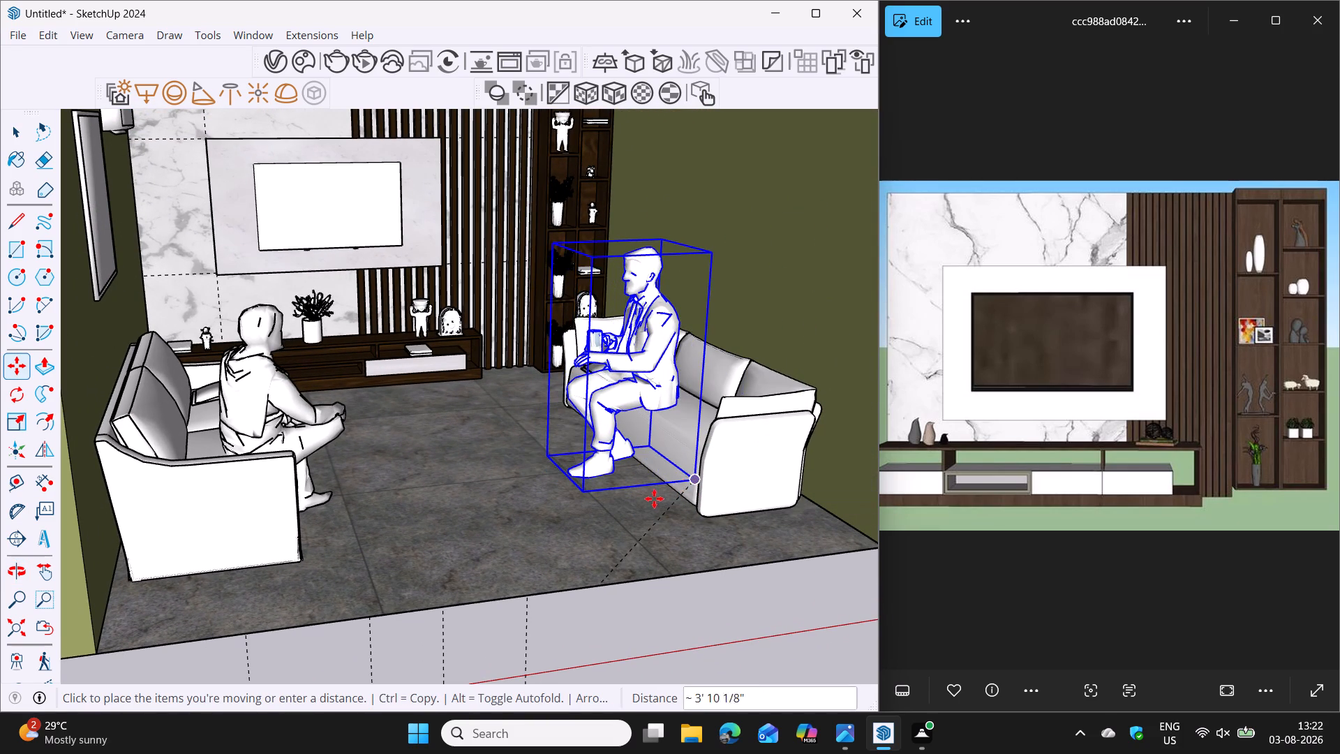
{"action": "key", "text": "Right"}
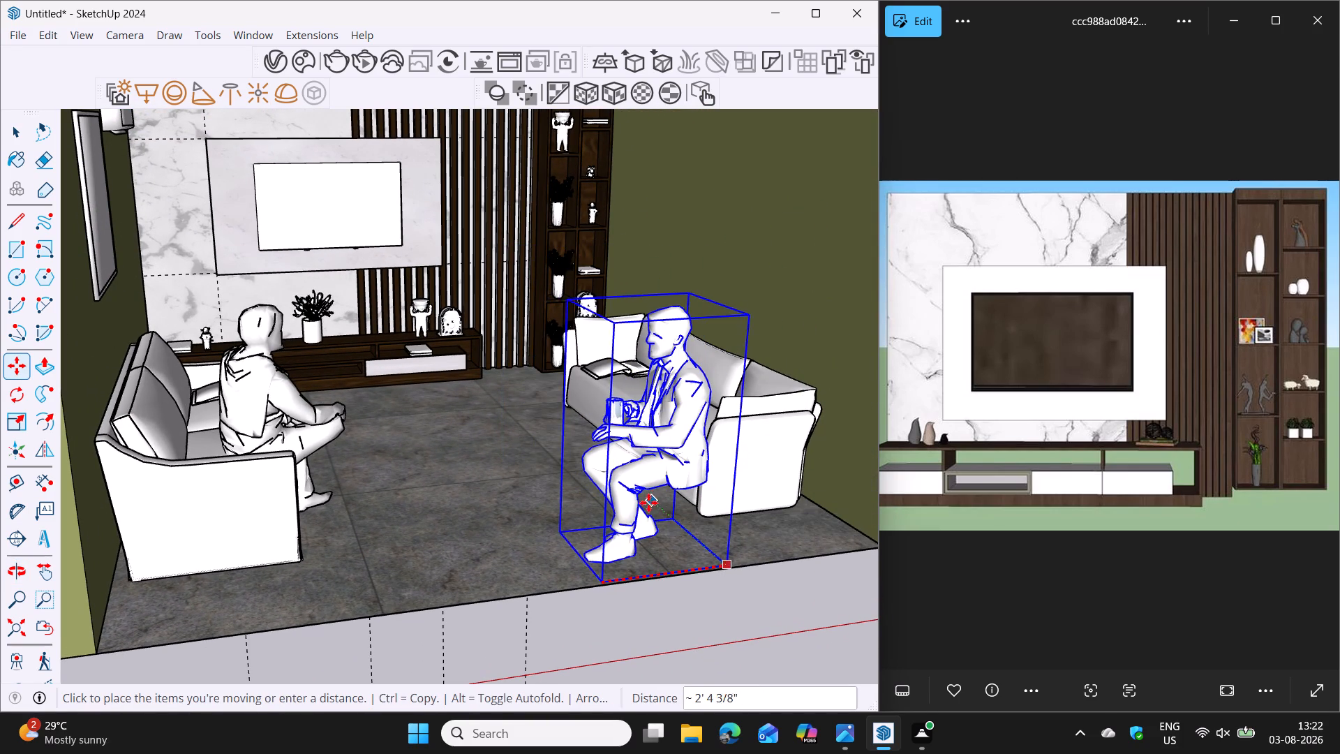
{"action": "key", "text": "Left"}
{"action": "left_click", "coordinate": [634, 489]}
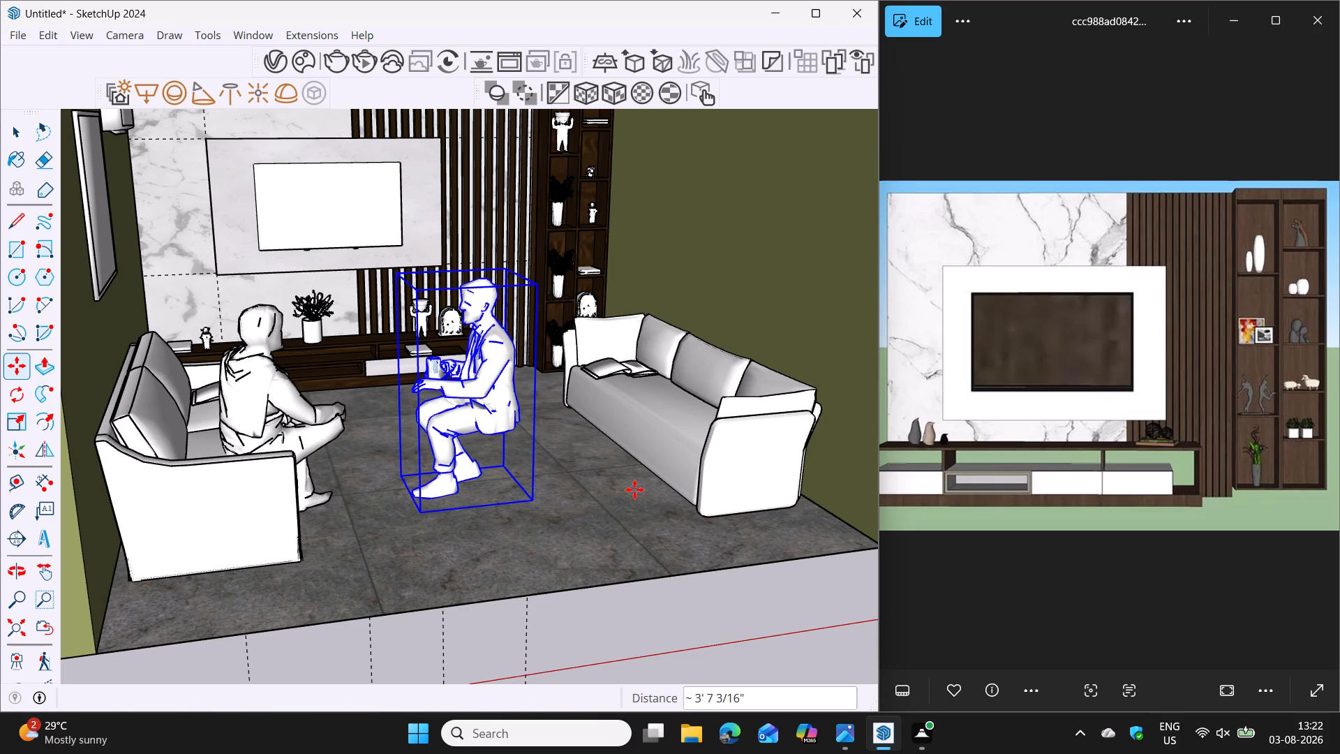
Move the suited figure about 4' 2 11/16" along the red axis onto the shelving-side sofa.
{"action": "left_click", "coordinate": [532, 500]}
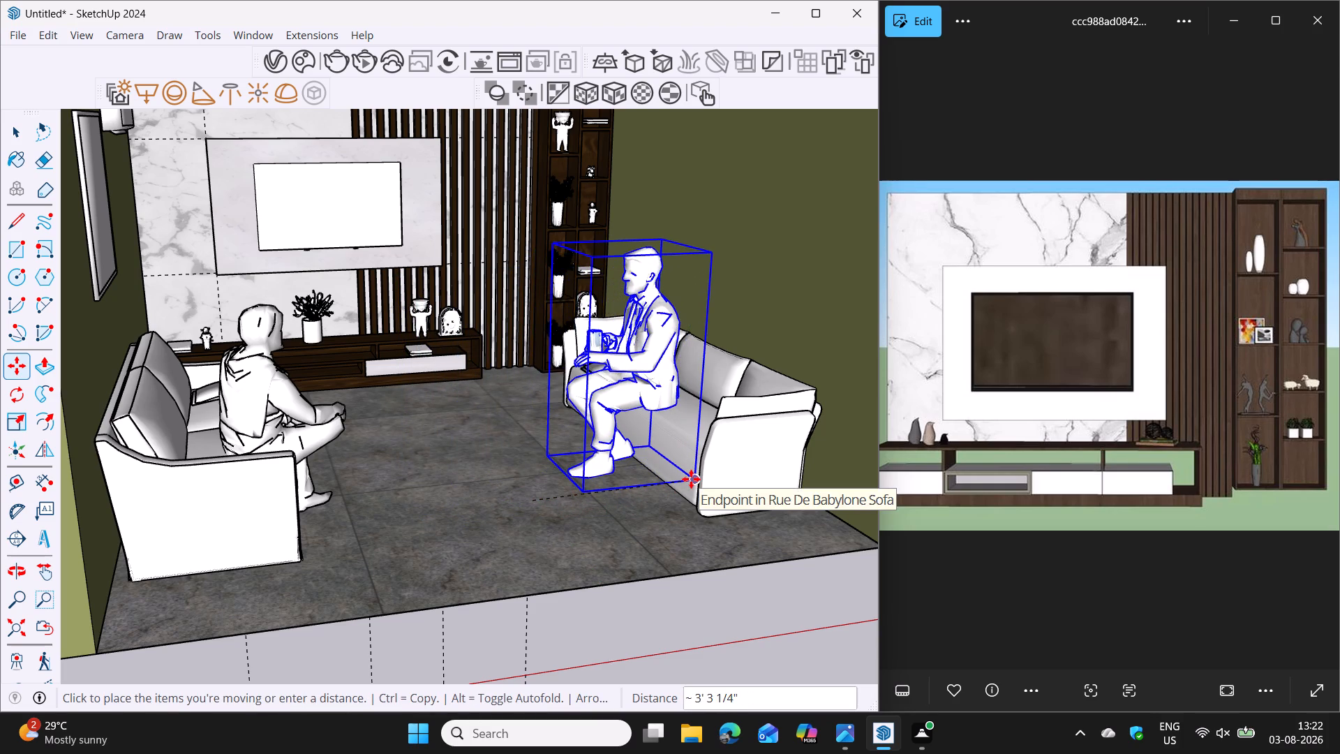
{"action": "key", "text": "Right"}
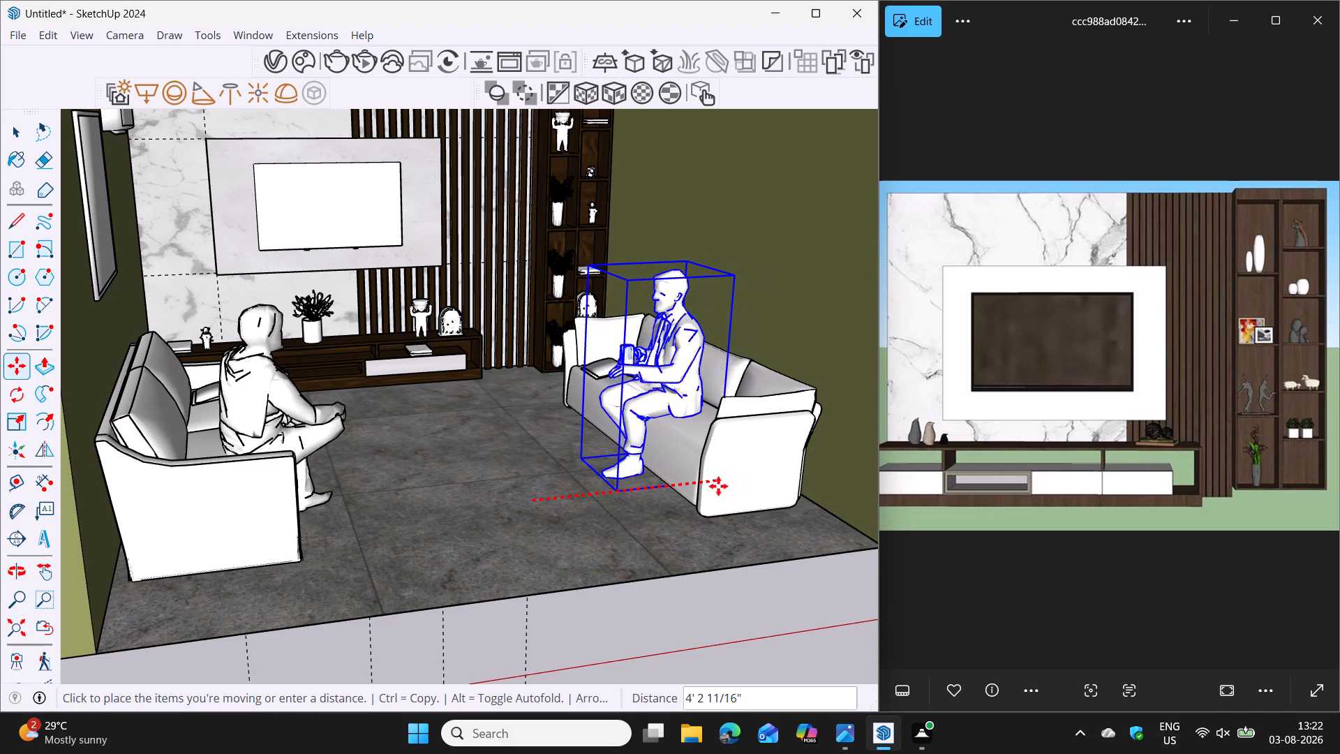
{"action": "left_click", "coordinate": [718, 486]}
Shift the suited figure about 7 3/8" toward the front edge of the sofa seat and check its position.
{"action": "middle_click_drag", "start_coordinate": [718, 486], "coordinate": [606, 481]}
{"action": "scroll", "coordinate": [555, 495], "scroll_direction": "up", "scroll_amount": 6}
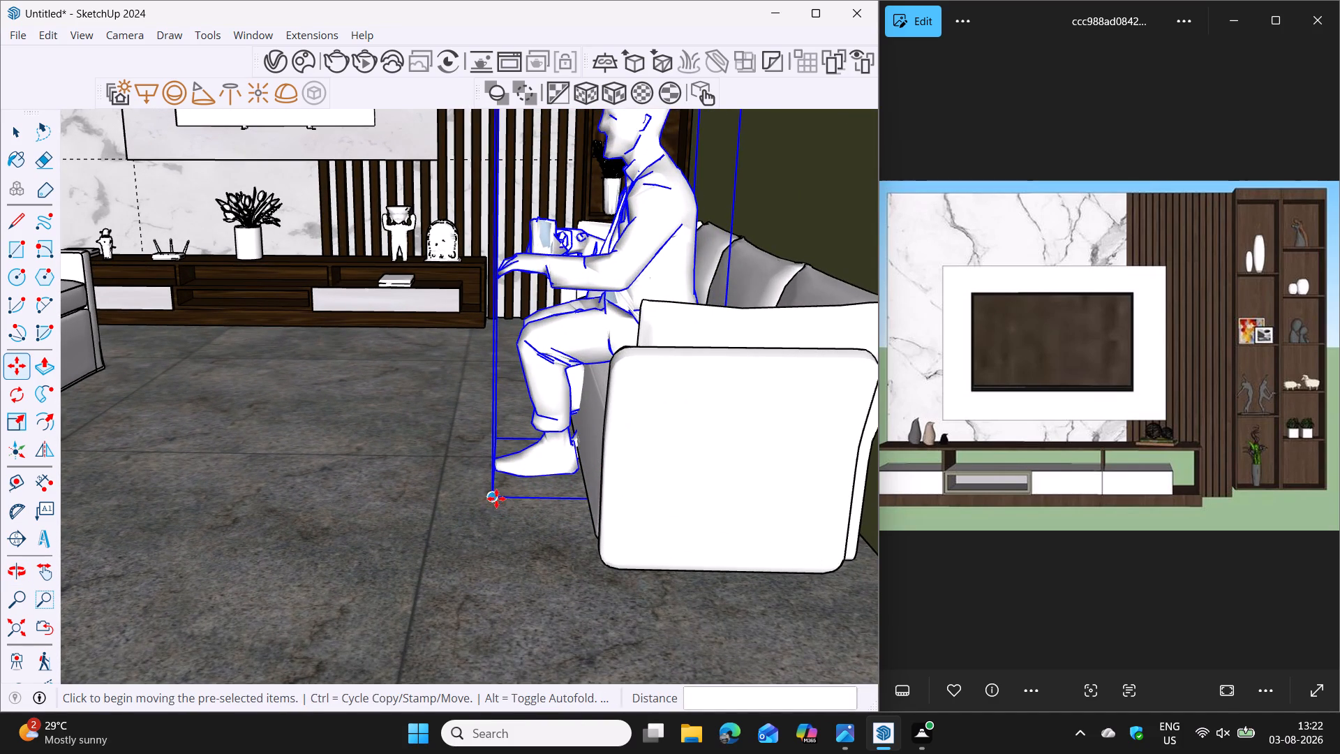
{"action": "left_click", "coordinate": [491, 498]}
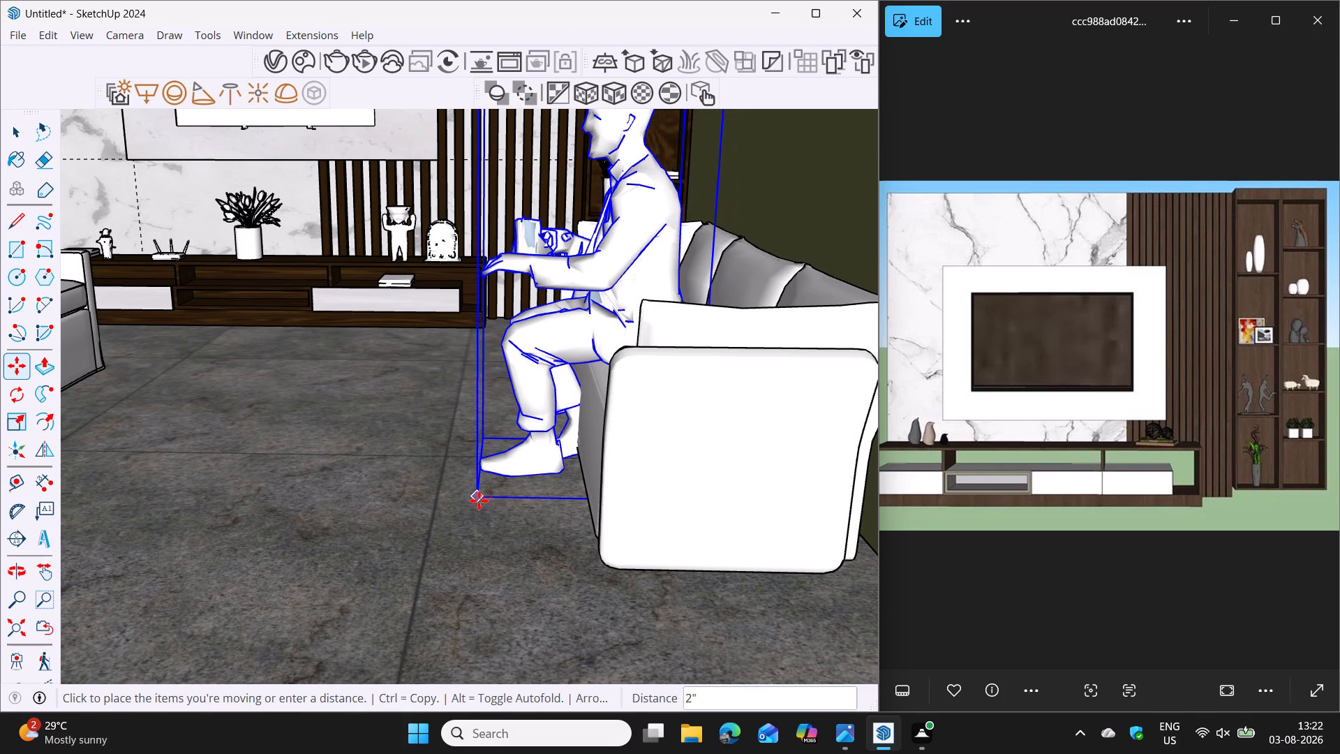
{"action": "left_click", "coordinate": [437, 498]}
{"action": "middle_click_drag", "start_coordinate": [511, 498], "coordinate": [549, 503]}
{"action": "scroll", "coordinate": [550, 511], "scroll_direction": "down", "scroll_amount": 7}
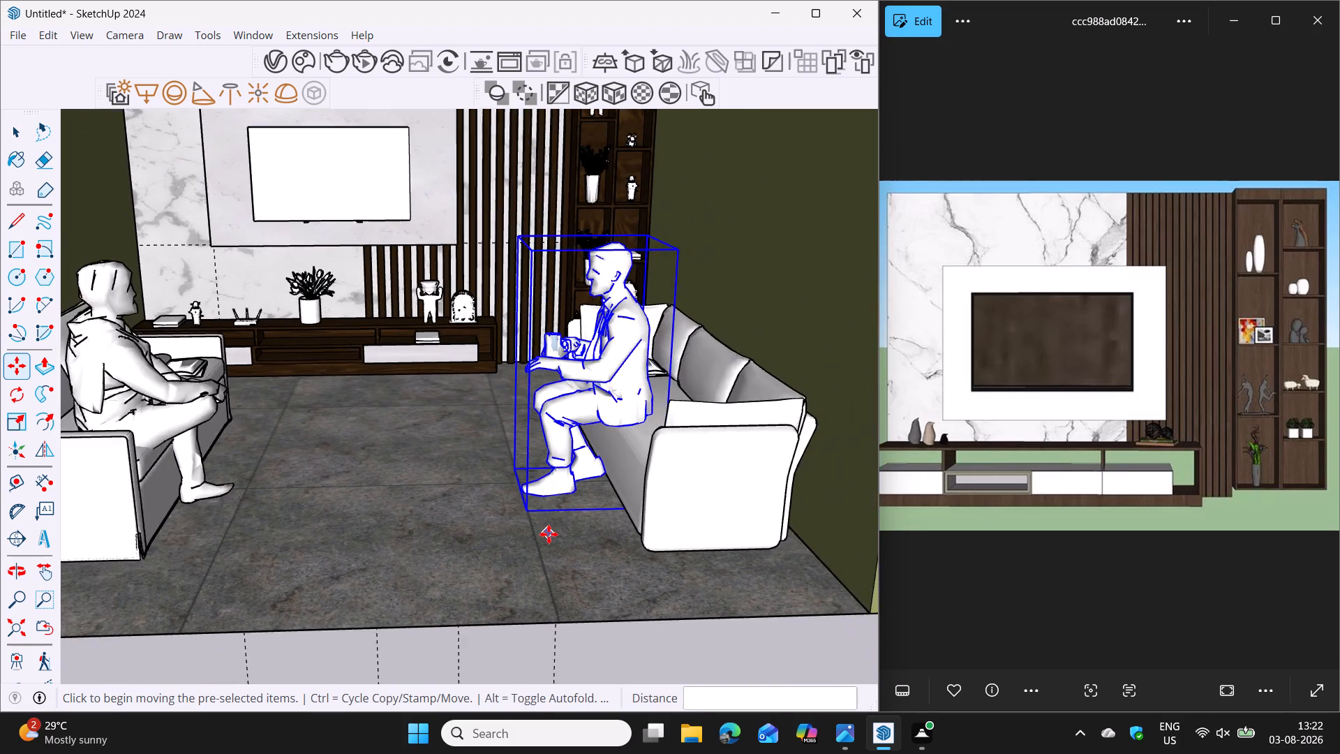
{"action": "scroll", "coordinate": [549, 534], "scroll_direction": "down", "scroll_amount": 4}
{"action": "key", "text": "space"}
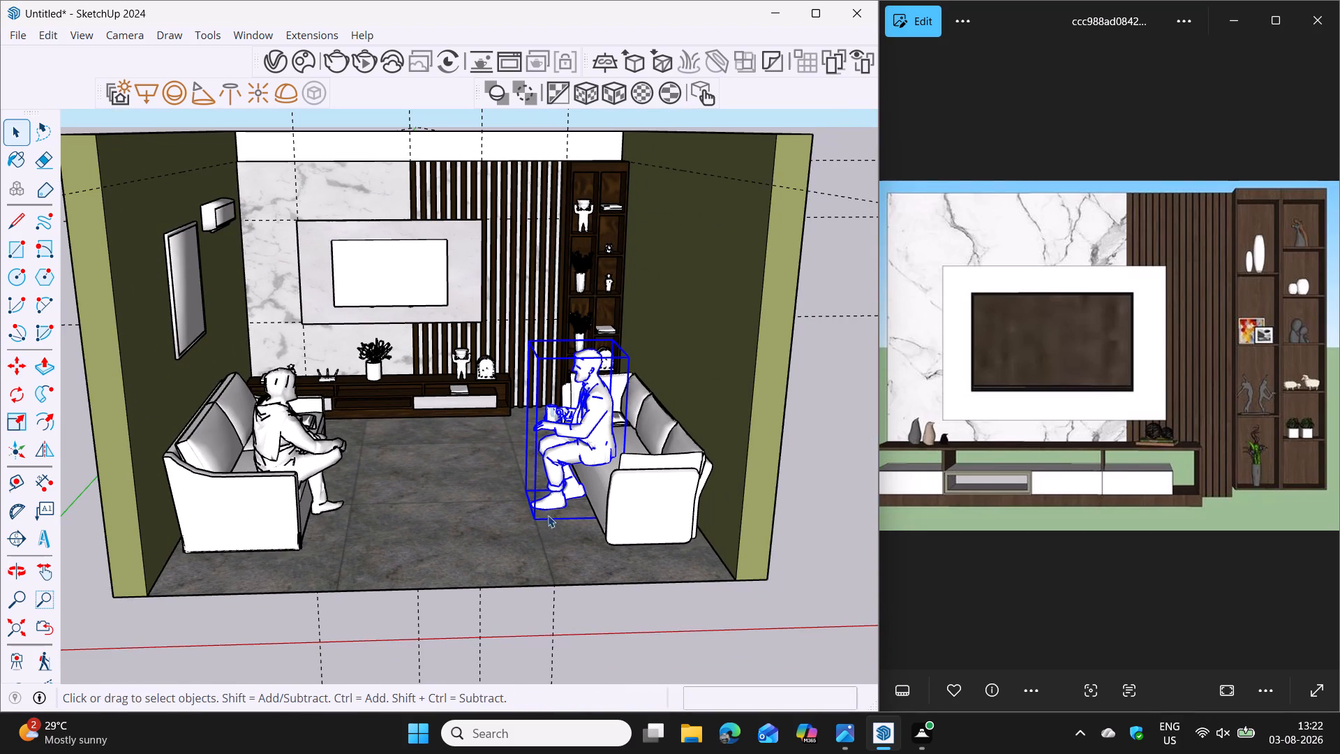
Move the suited figure about 11 7/8" along the shelving-side sofa, away from the TV wall, and clear the selection.
{"action": "middle_click_drag", "start_coordinate": [552, 512], "coordinate": [701, 576]}
{"action": "scroll", "coordinate": [652, 556], "scroll_direction": "up", "scroll_amount": 7}
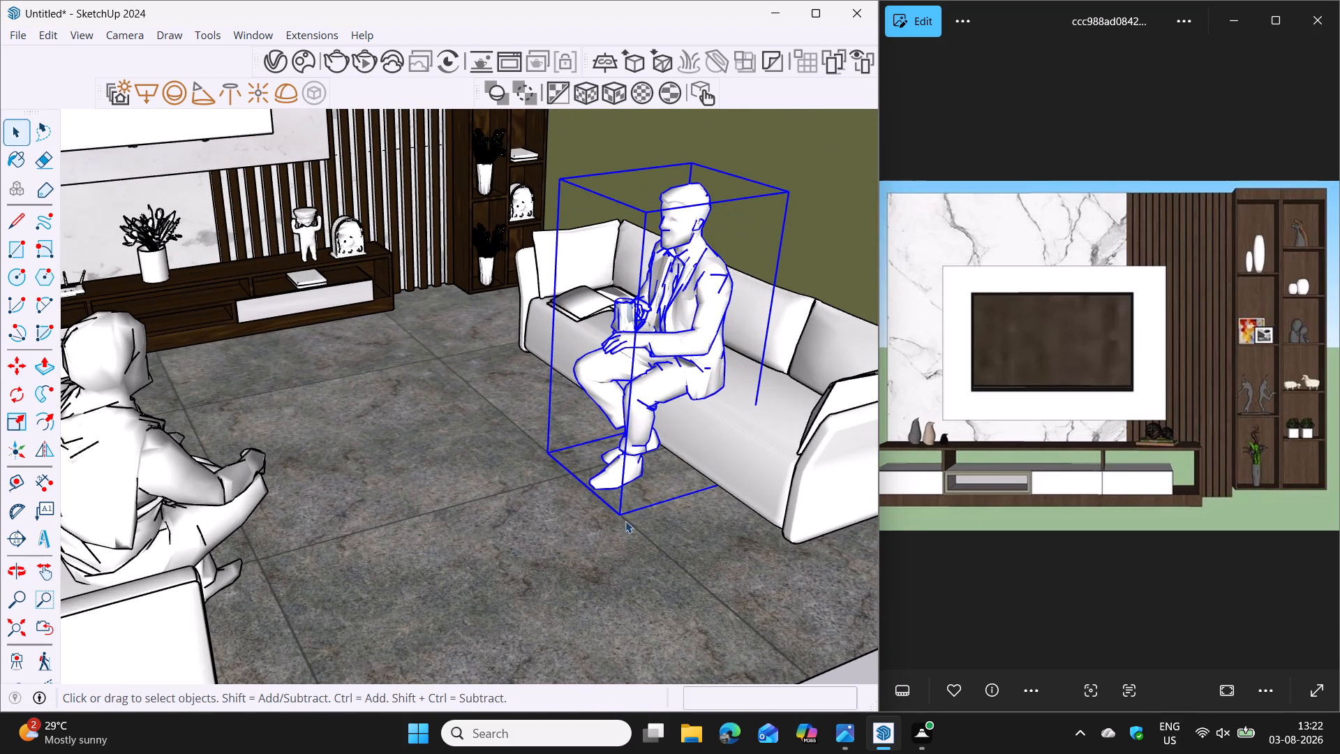
{"action": "key", "text": "m"}
{"action": "left_click", "coordinate": [619, 516]}
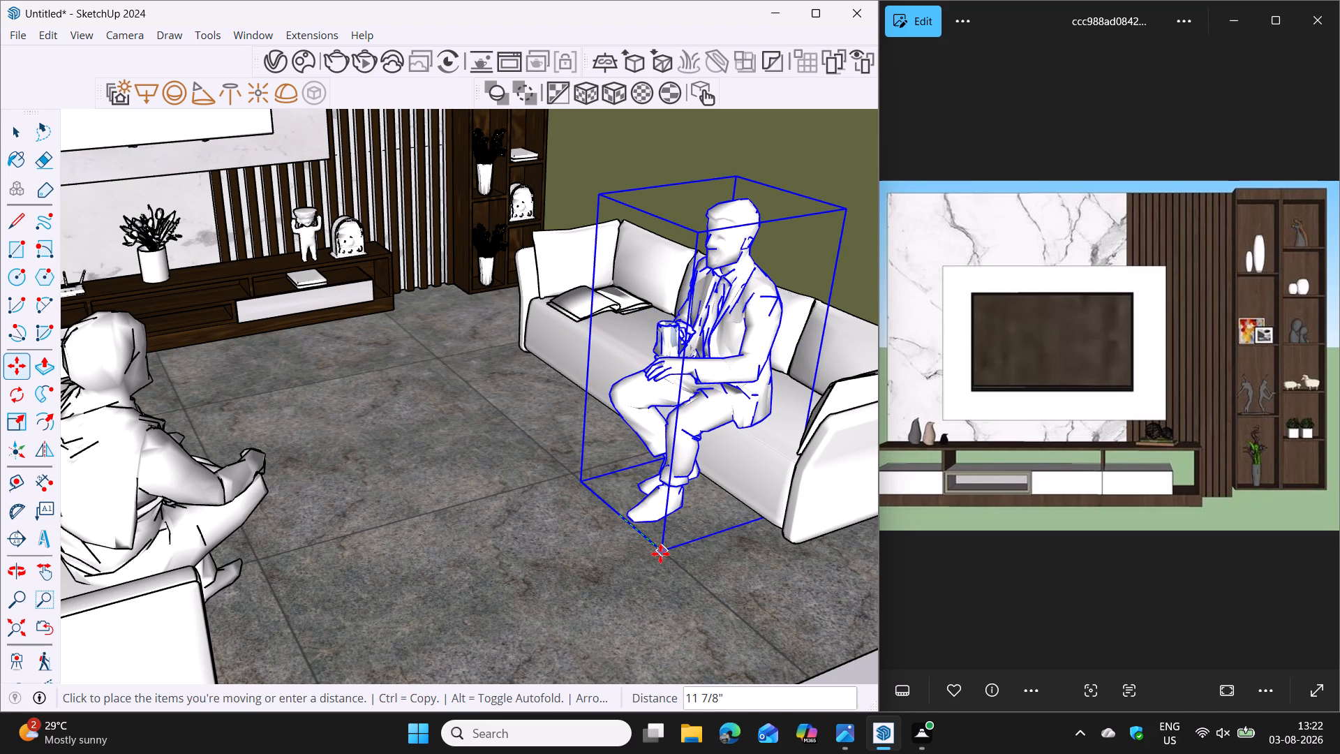
{"action": "left_click", "coordinate": [660, 554]}
{"action": "middle_click_drag", "start_coordinate": [757, 553], "coordinate": [632, 495]}
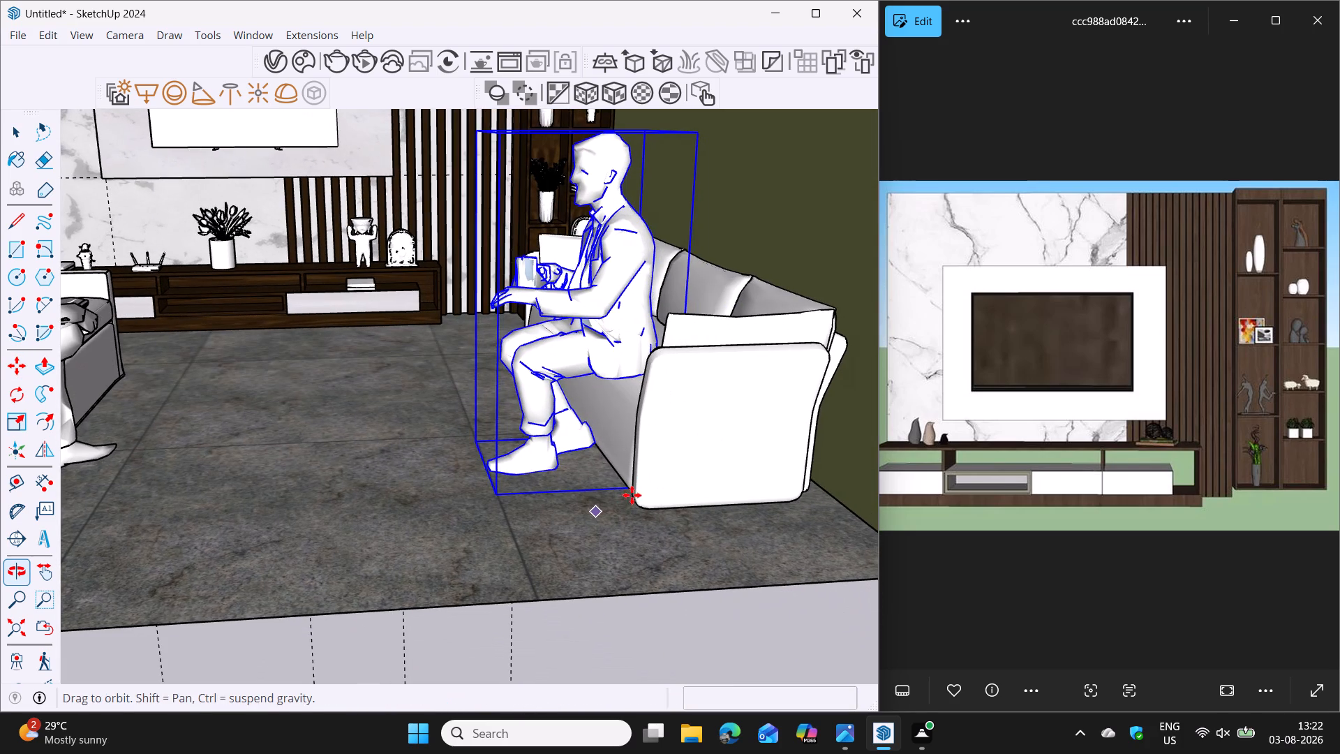
{"action": "key", "text": "Escape"}
{"action": "scroll", "coordinate": [631, 501], "scroll_direction": "down", "scroll_amount": 11}
{"action": "key", "text": "space"}
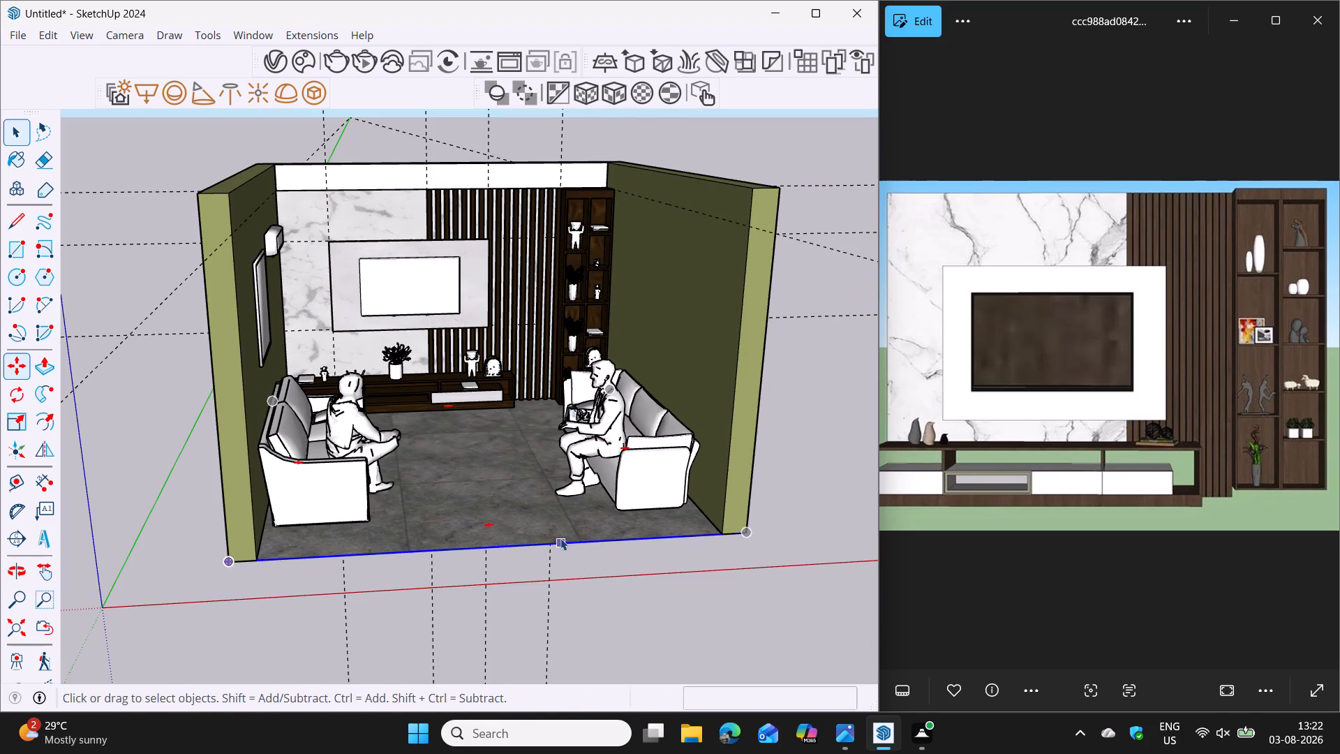
{"action": "left_click", "coordinate": [794, 445]}
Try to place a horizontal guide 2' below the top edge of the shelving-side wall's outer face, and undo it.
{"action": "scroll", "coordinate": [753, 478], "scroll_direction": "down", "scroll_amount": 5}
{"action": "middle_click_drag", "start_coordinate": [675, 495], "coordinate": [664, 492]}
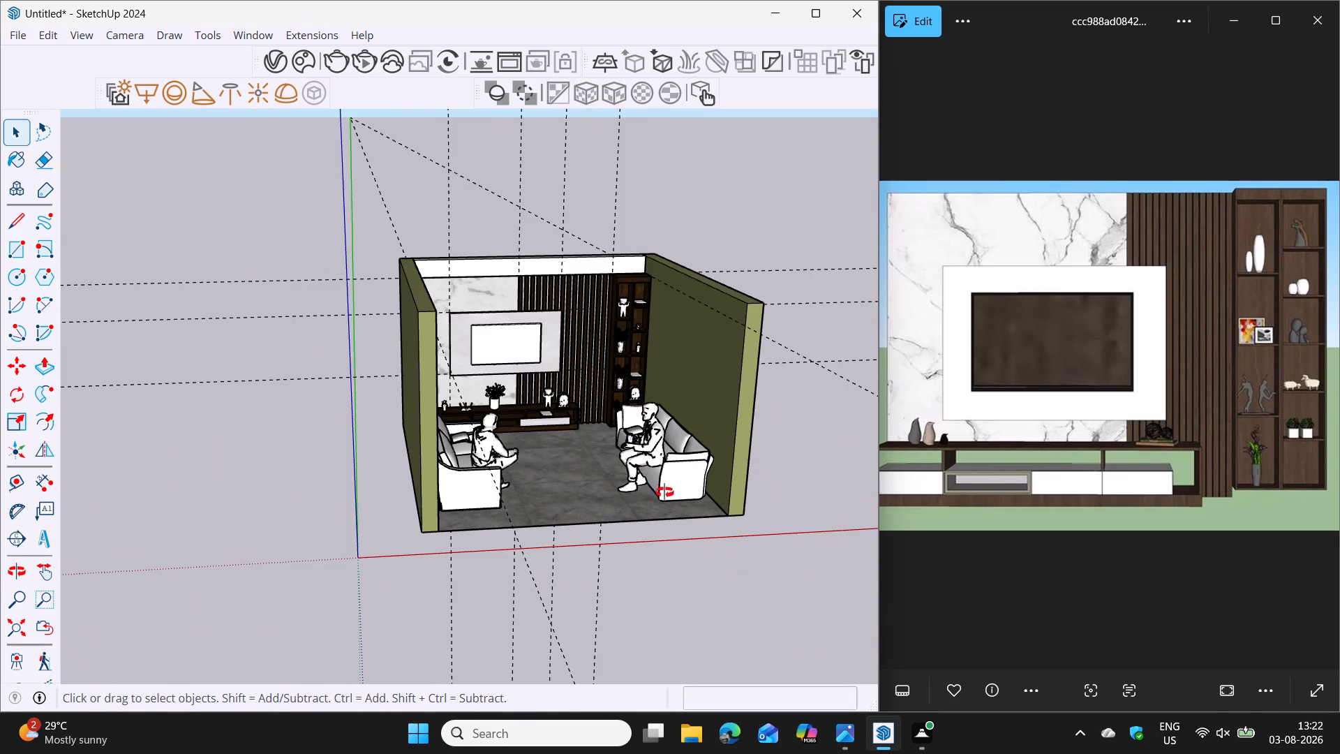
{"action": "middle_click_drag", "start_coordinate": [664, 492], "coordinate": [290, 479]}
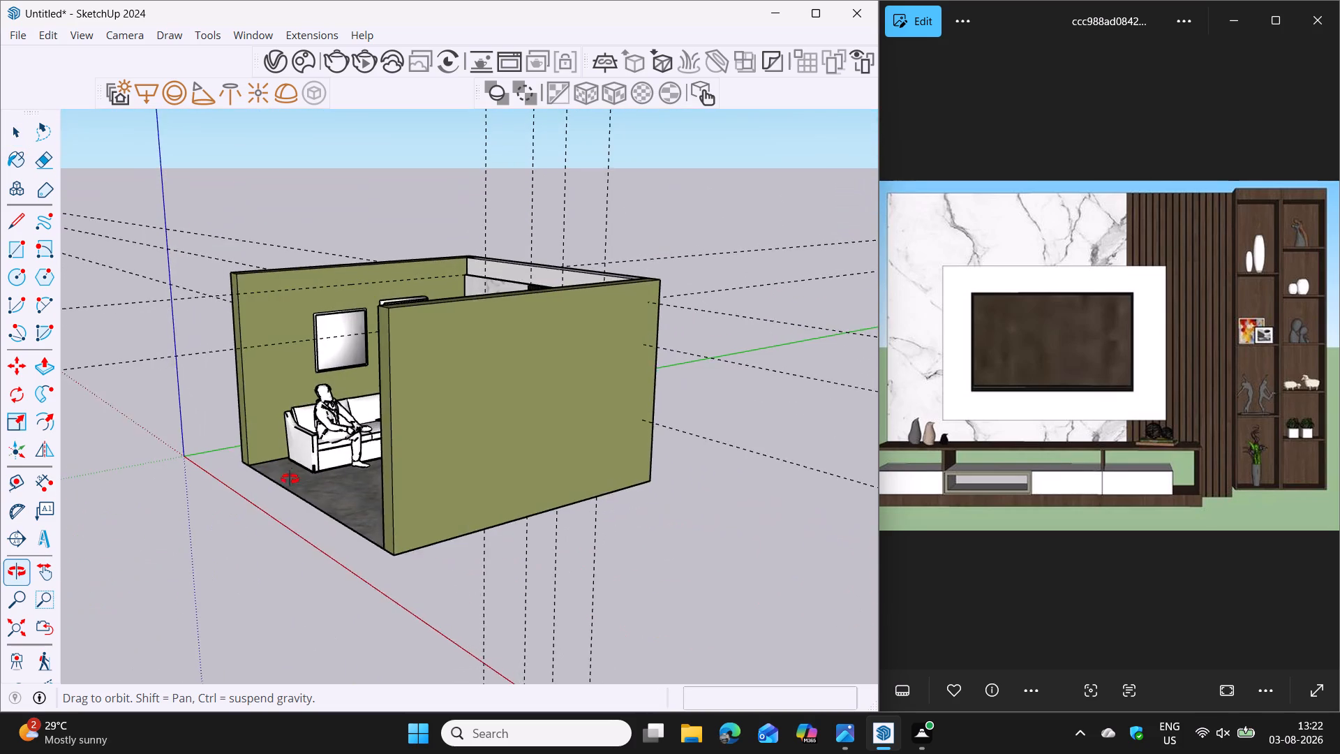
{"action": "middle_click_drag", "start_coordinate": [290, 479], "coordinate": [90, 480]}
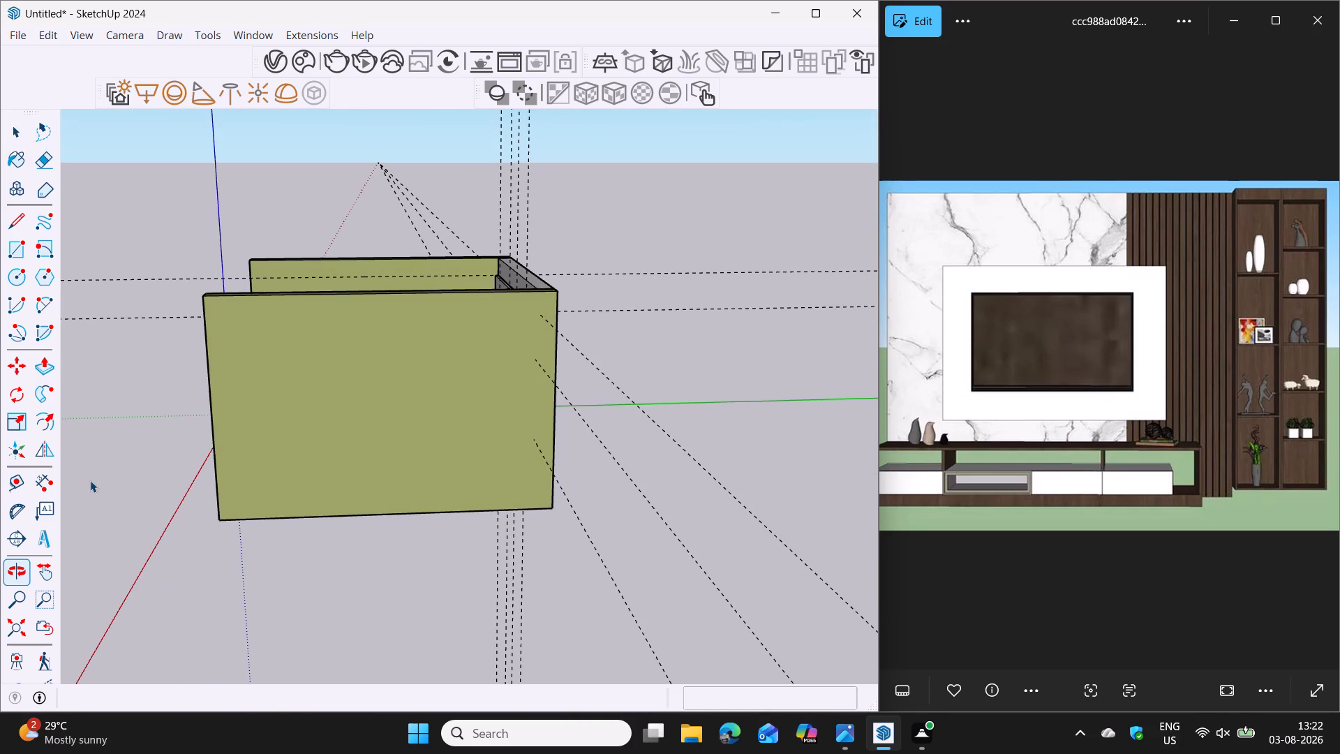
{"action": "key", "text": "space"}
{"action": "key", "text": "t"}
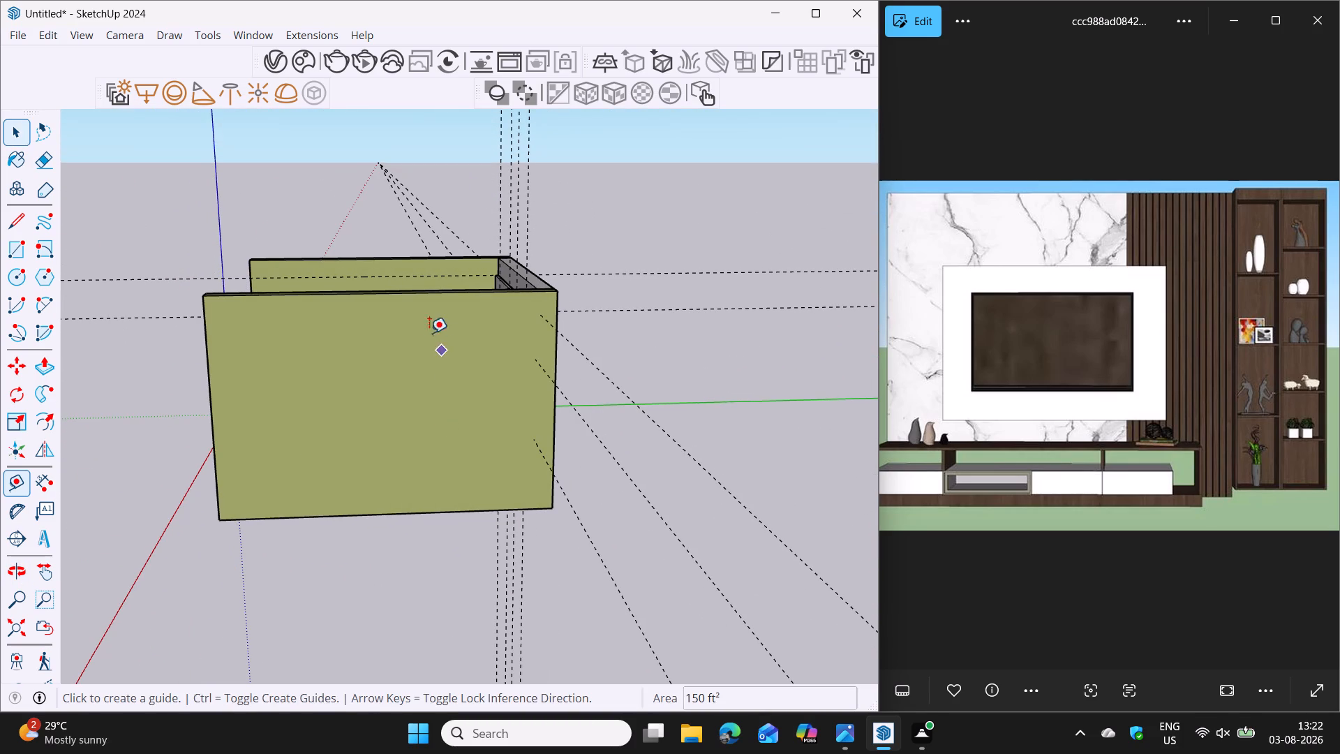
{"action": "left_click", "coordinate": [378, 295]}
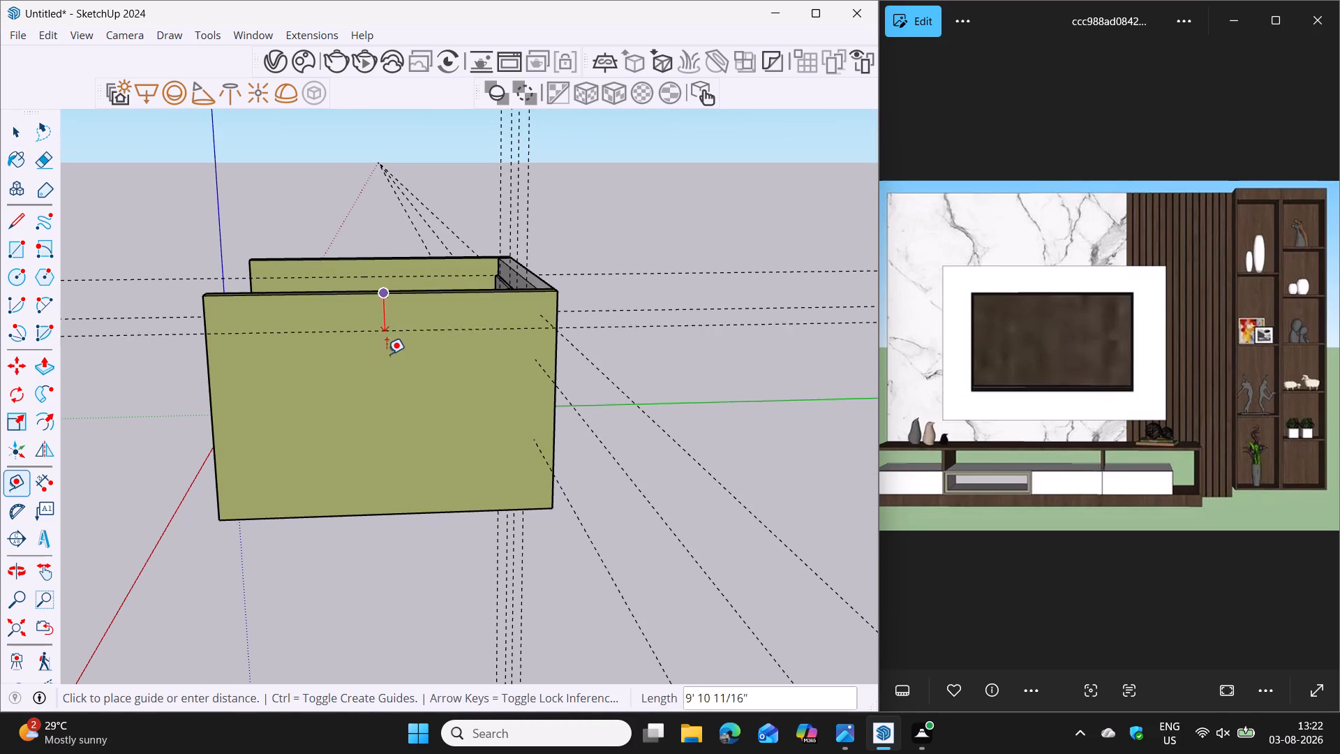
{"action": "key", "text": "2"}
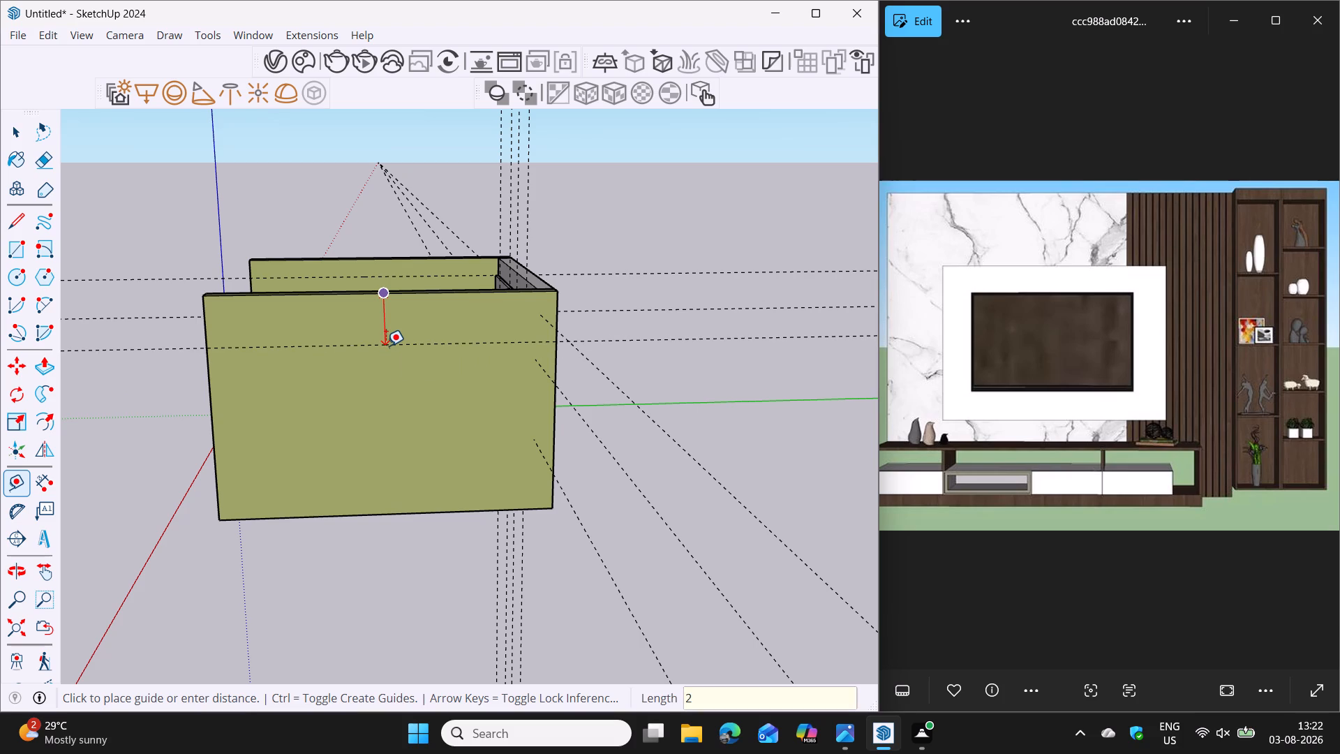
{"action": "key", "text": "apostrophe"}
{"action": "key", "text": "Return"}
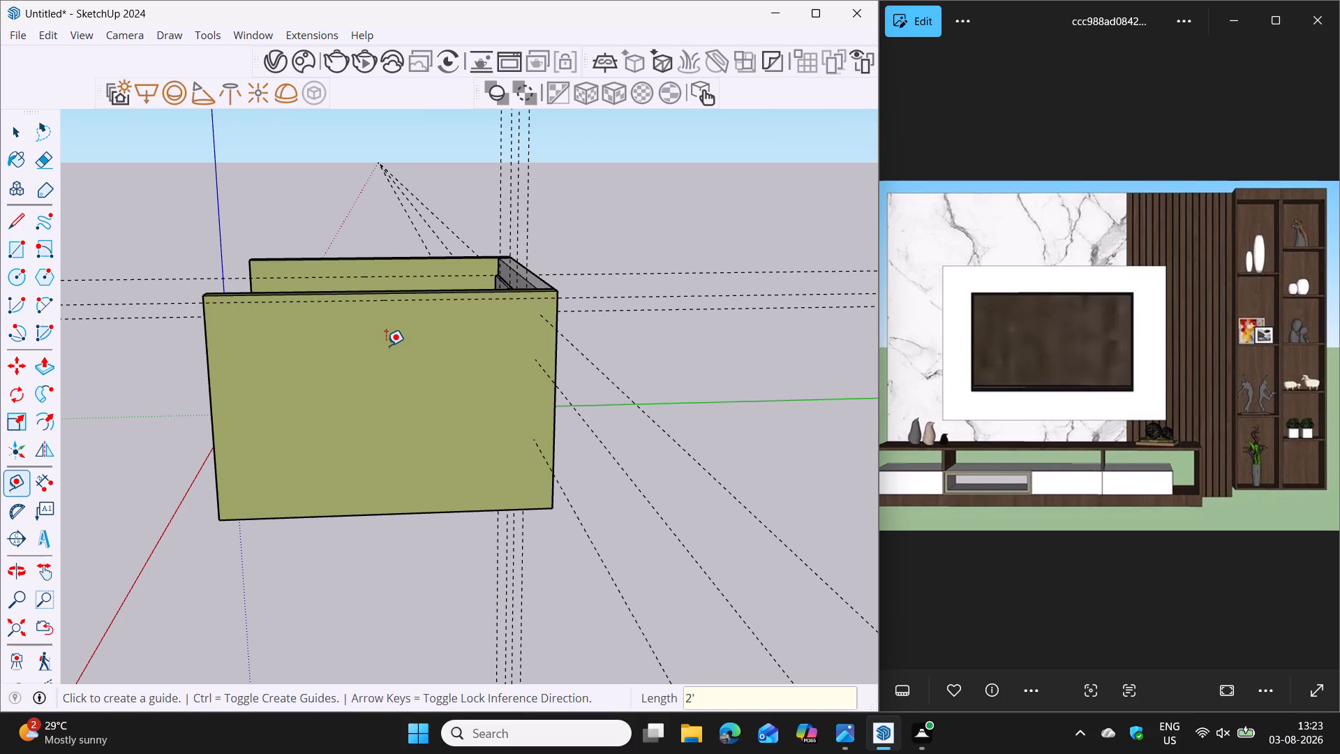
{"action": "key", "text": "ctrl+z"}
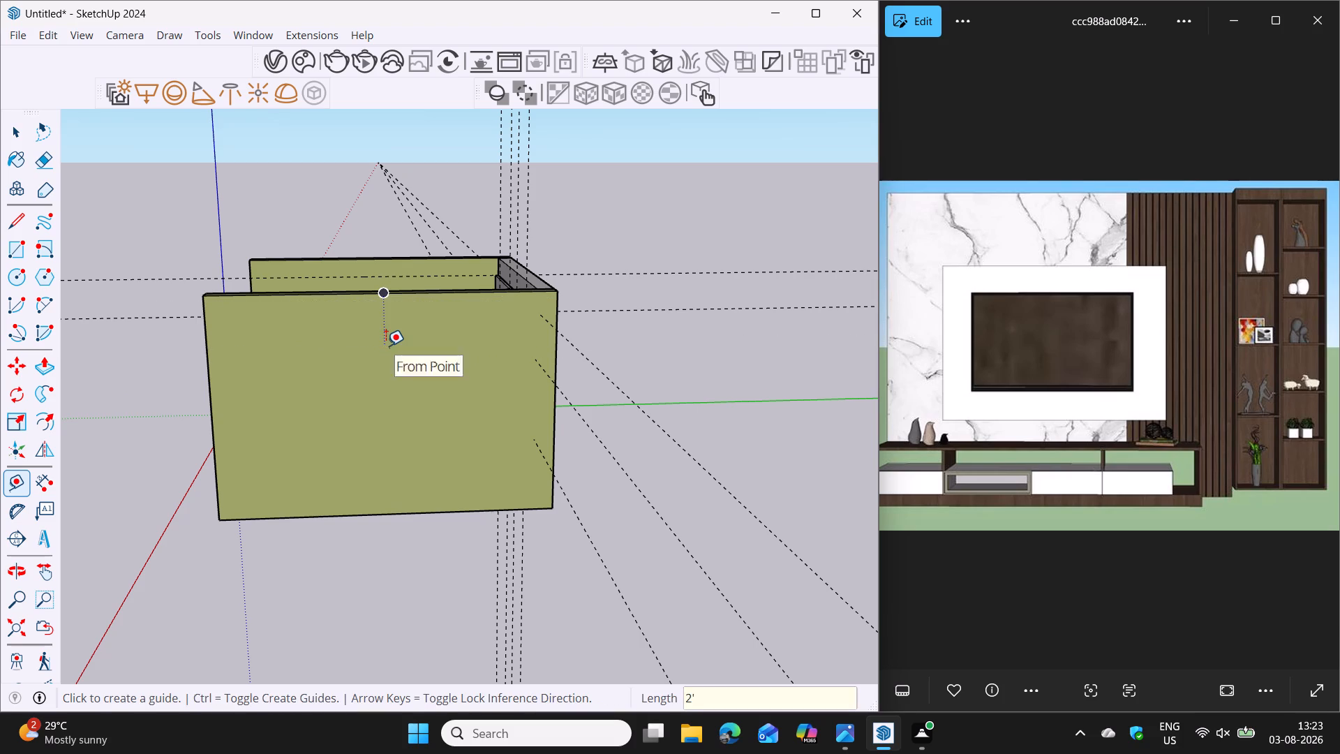
Place a horizontal guide on the shelving-side wall's outer face, 2' below its top edge along the blue axis.
{"action": "left_click", "coordinate": [380, 292]}
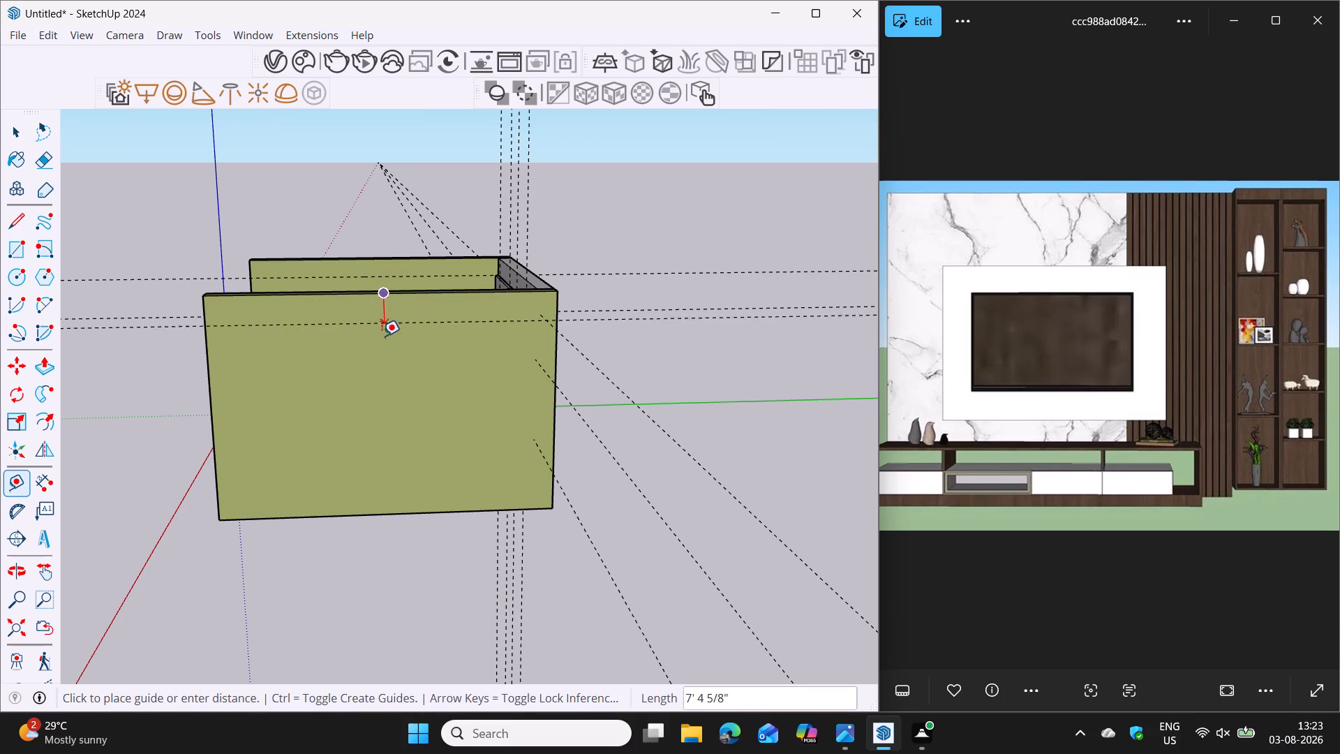
{"action": "key", "text": "Up"}
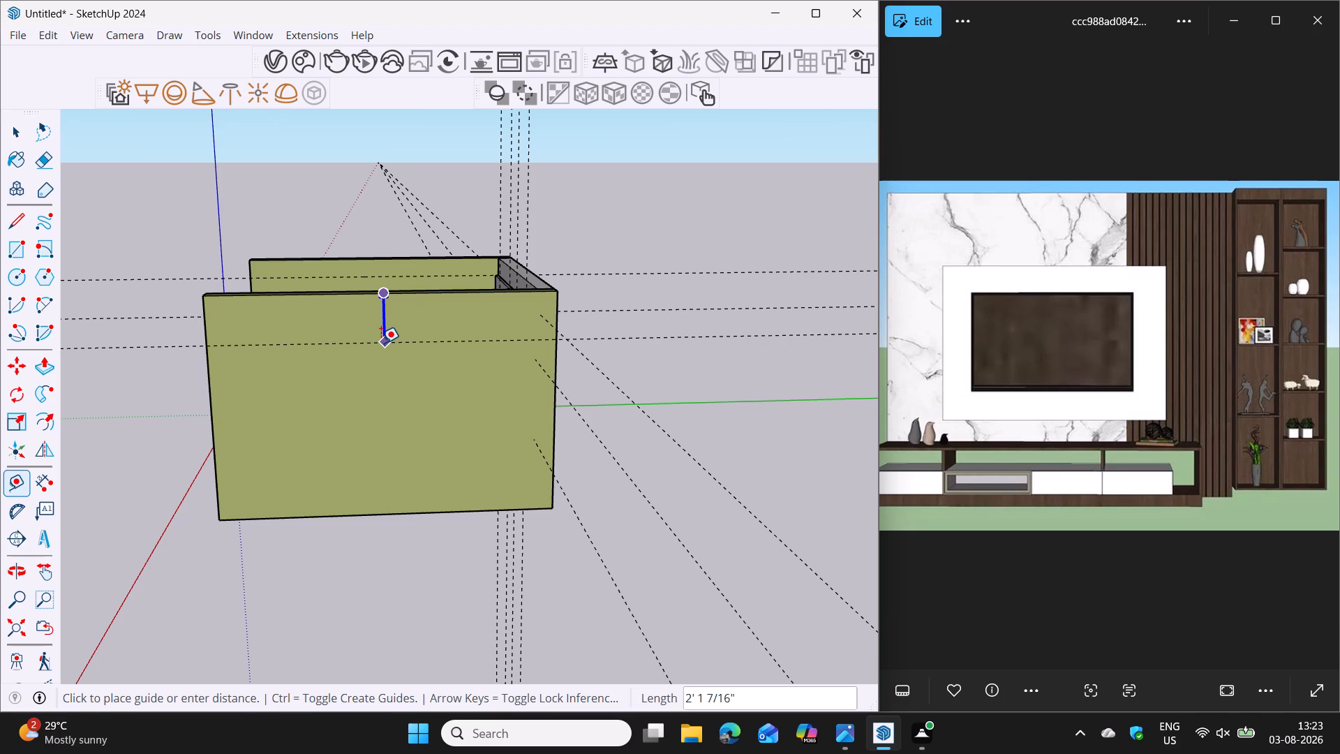
{"action": "type", "text": "2'"}
{"action": "key", "text": "Return"}
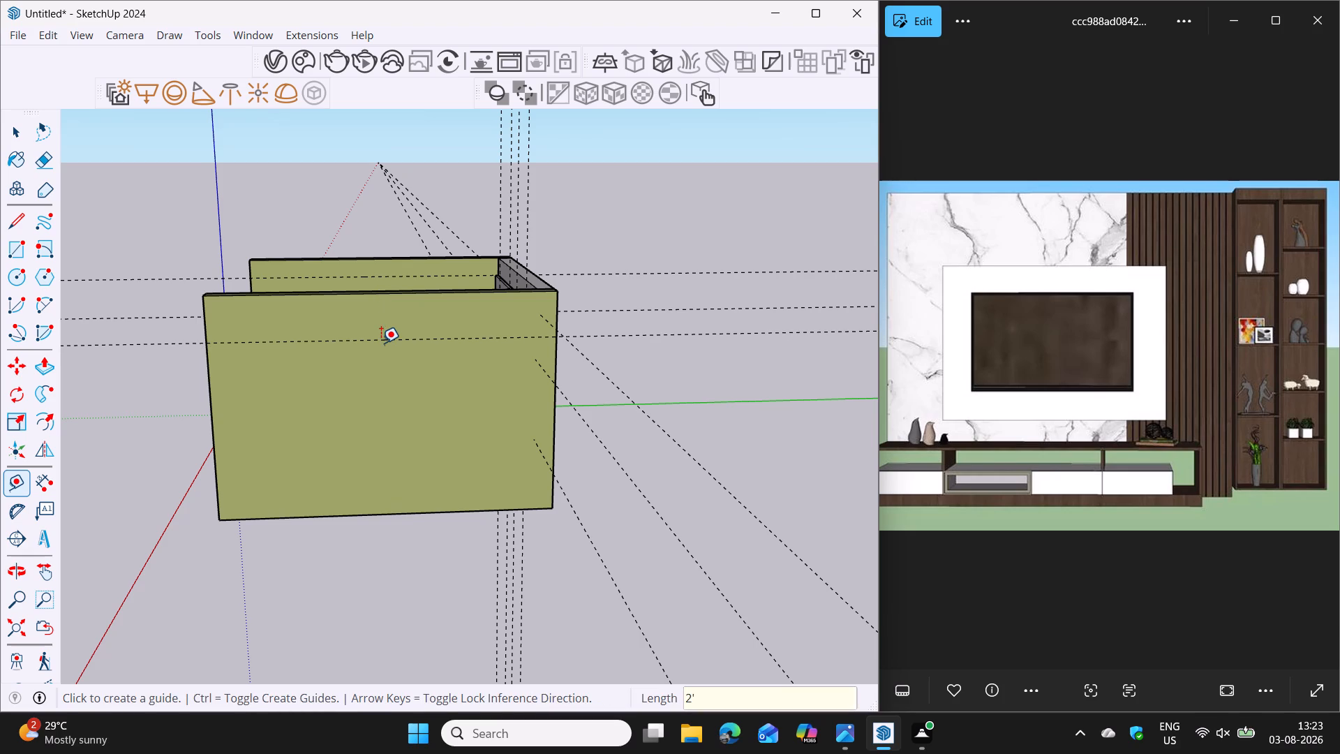
Place vertical guides on the wall's outer face, 3' from its open end and 4' from its TV-wall end.
{"action": "left_click", "coordinate": [209, 409]}
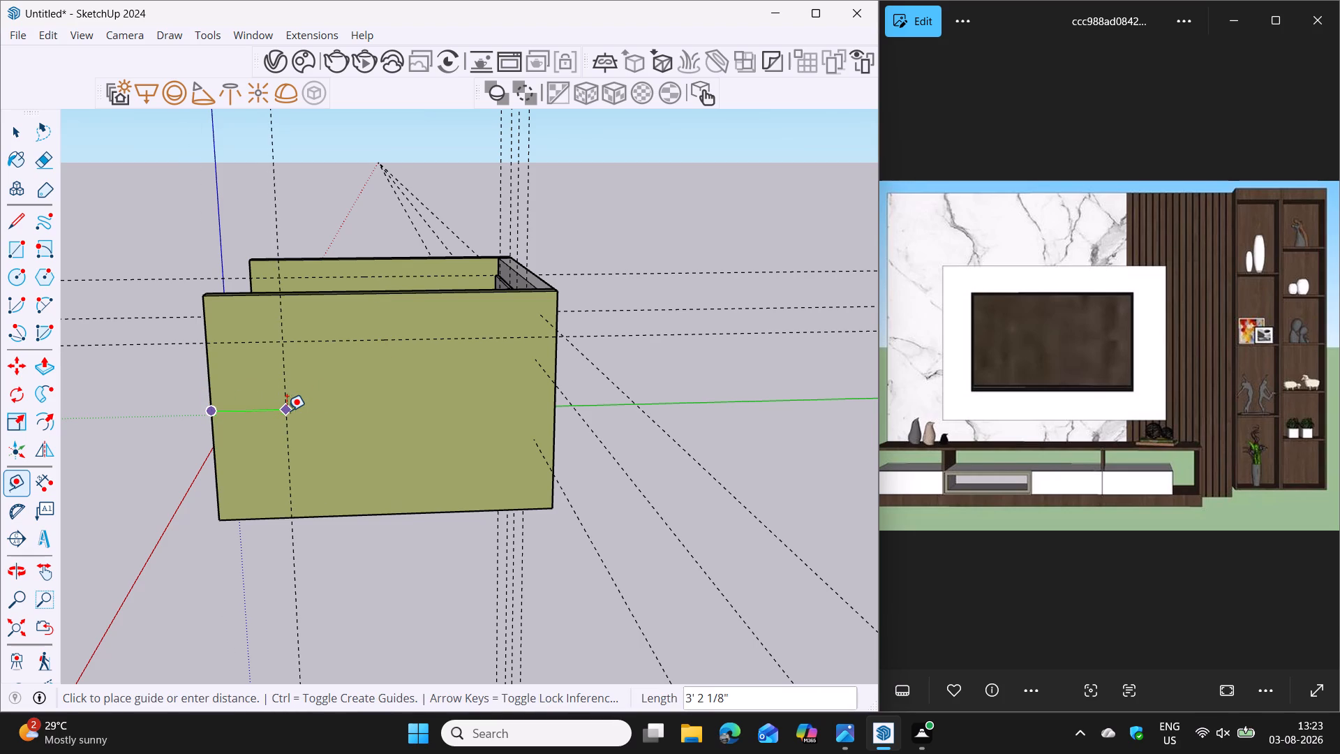
{"action": "type", "text": "3'"}
{"action": "key", "text": "Return"}
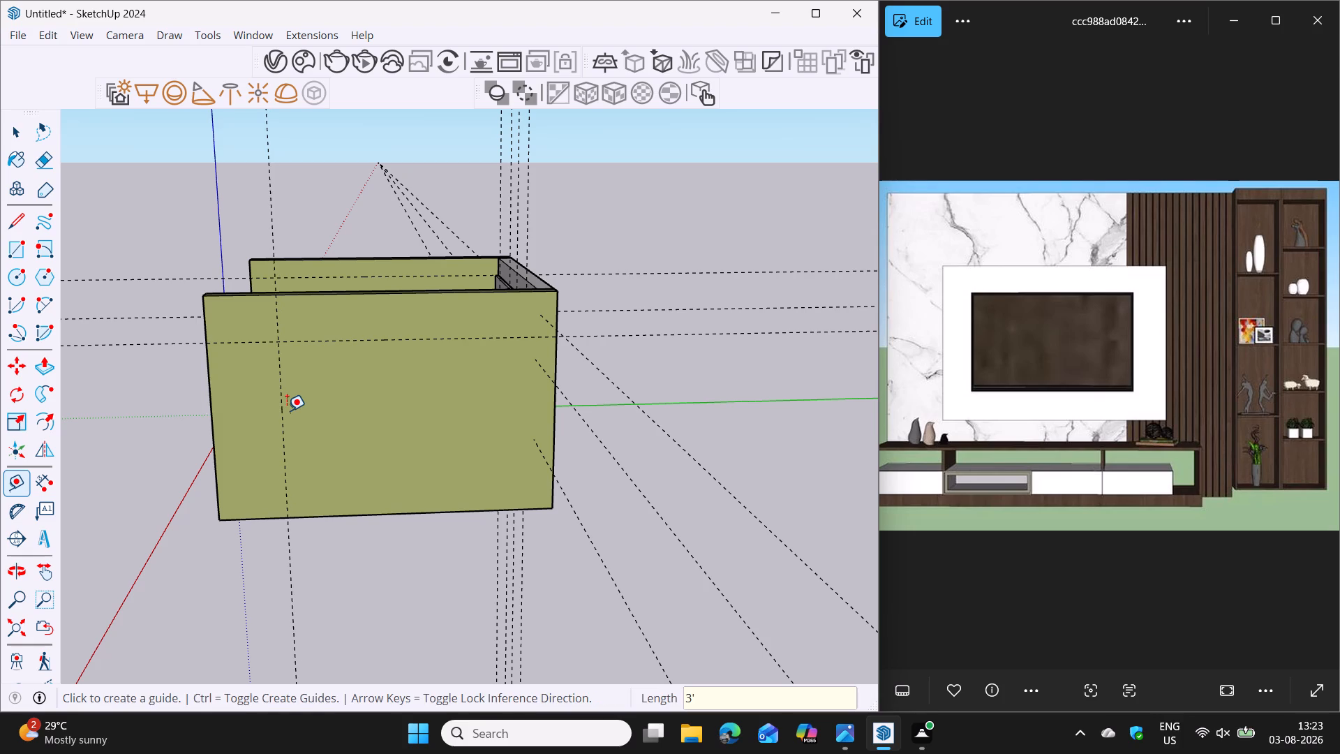
{"action": "left_click", "coordinate": [553, 397]}
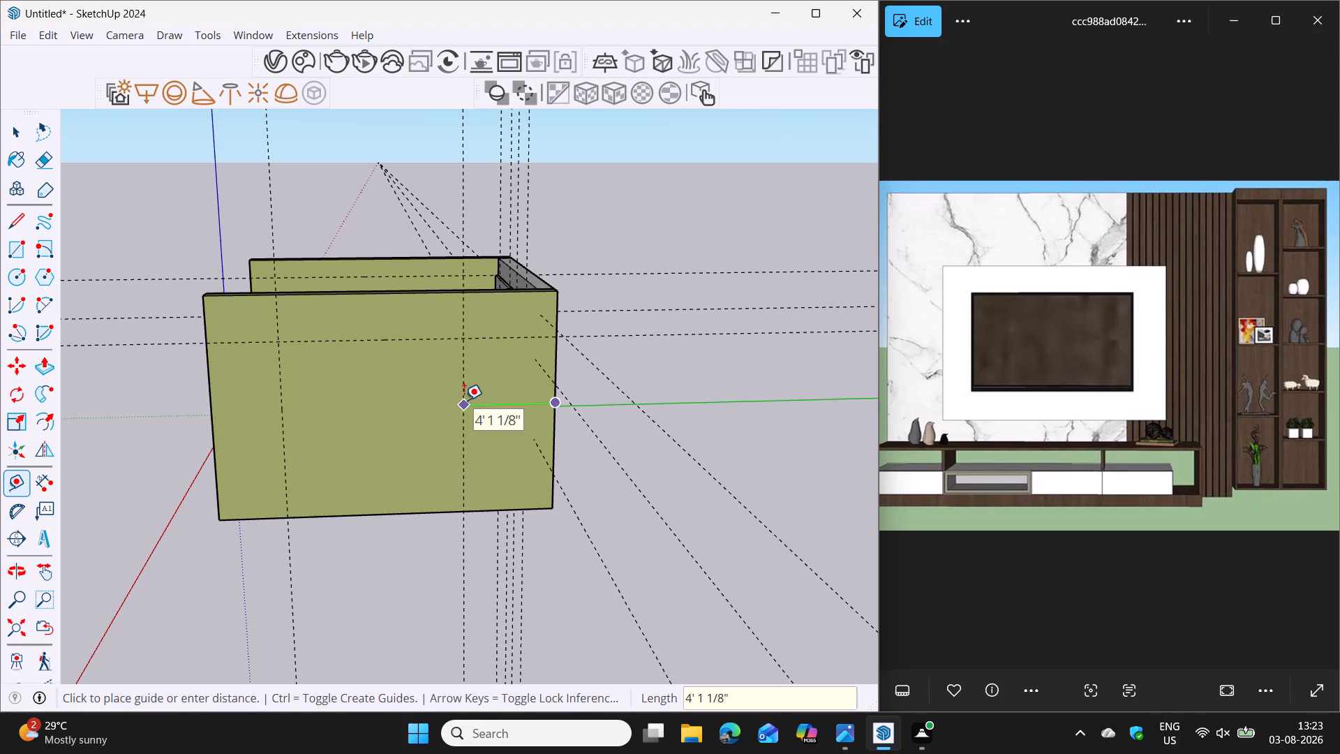
{"action": "type", "text": "4'"}
{"action": "key", "text": "Return"}
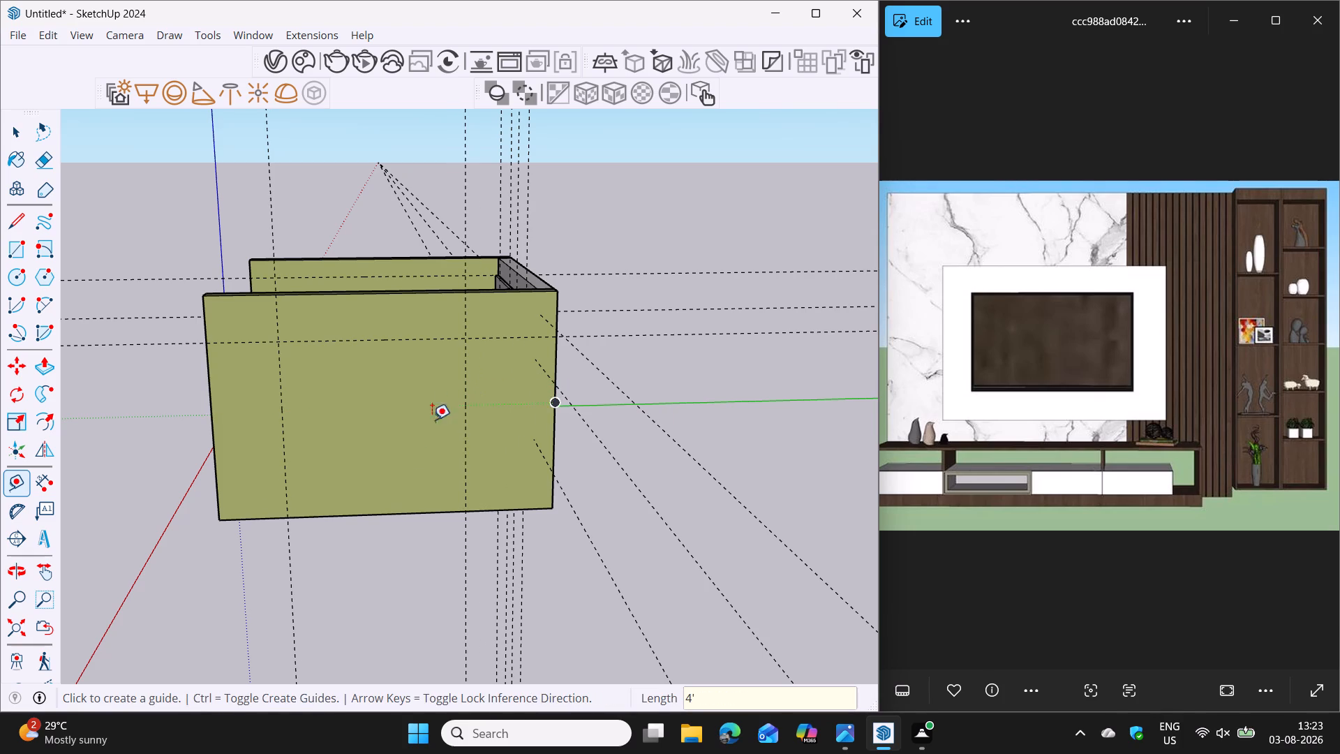
Place two horizontal guides on the wall's outer face, 2' and 3' above its bottom edge along the blue axis.
{"action": "left_click", "coordinate": [387, 515]}
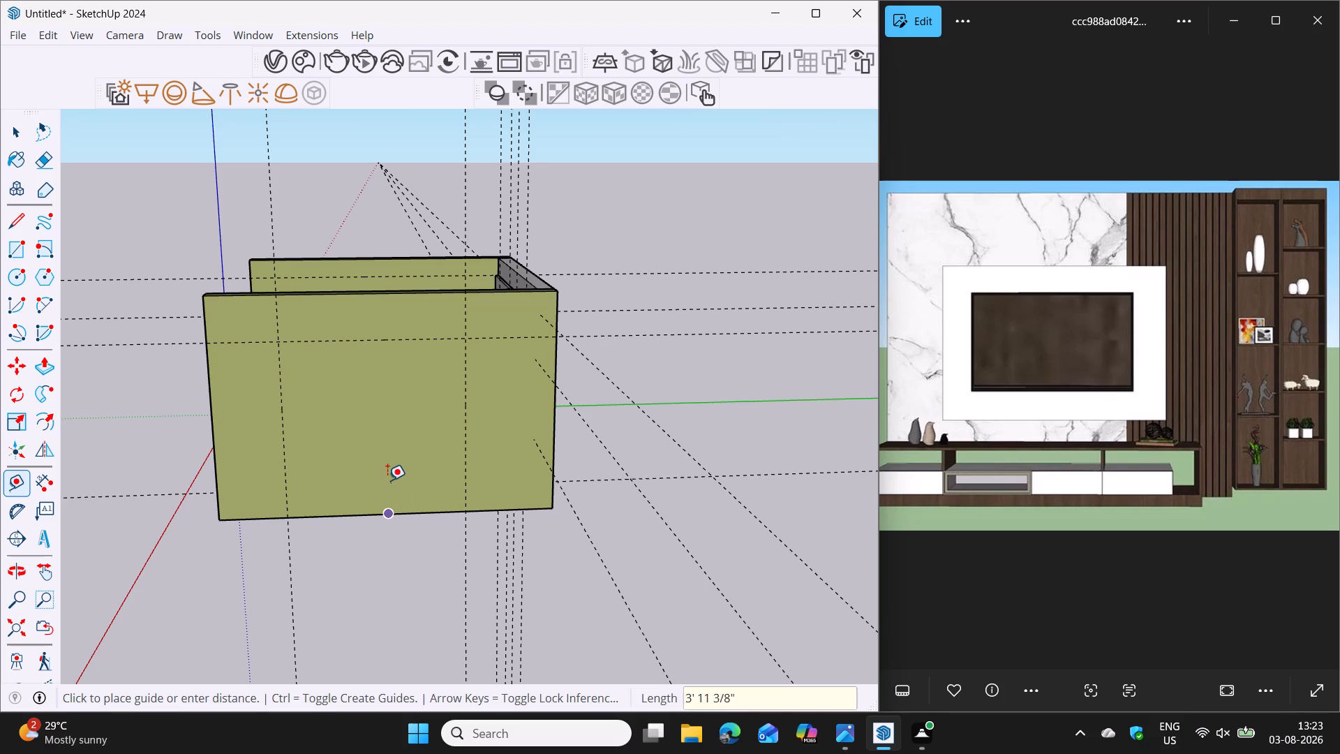
{"action": "key", "text": "Up"}
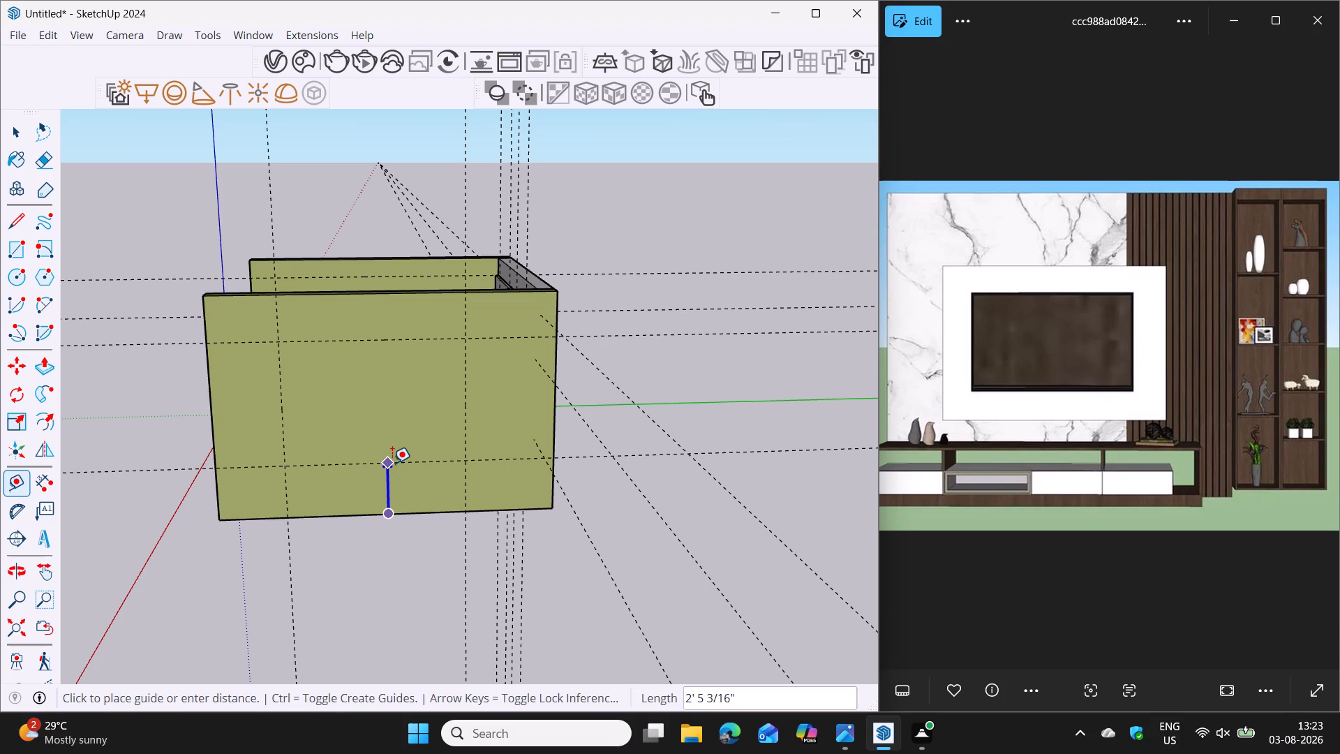
{"action": "type", "text": "2'"}
{"action": "key", "text": "Return"}
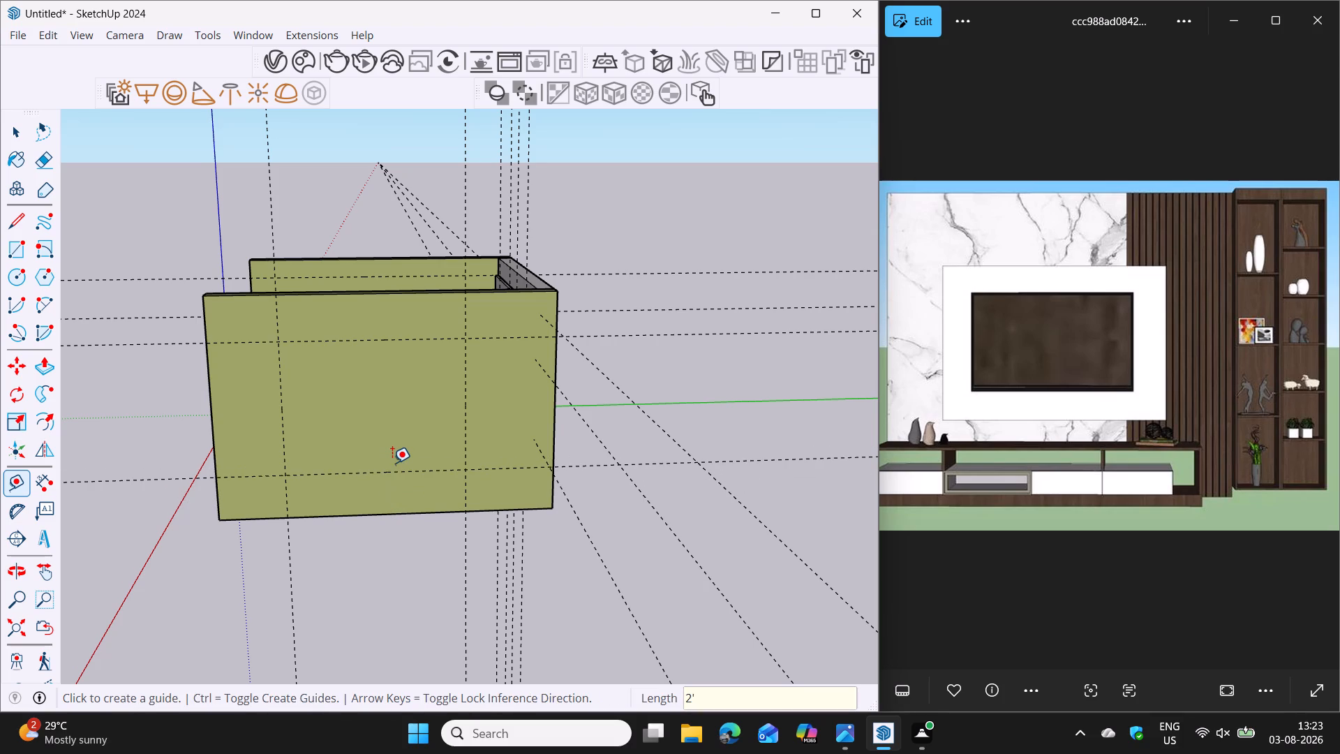
{"action": "left_click", "coordinate": [384, 510]}
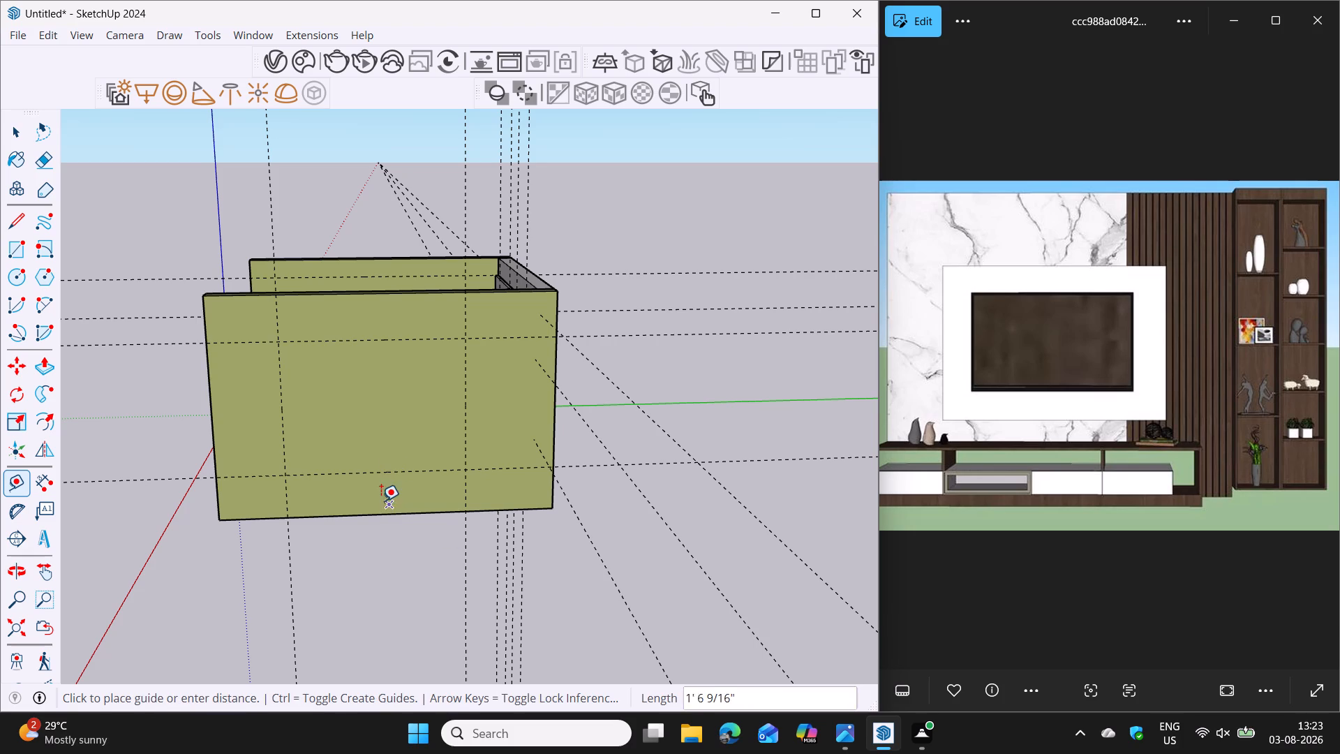
{"action": "key", "text": "Escape"}
{"action": "left_click", "coordinate": [386, 513]}
{"action": "key", "text": "Up"}
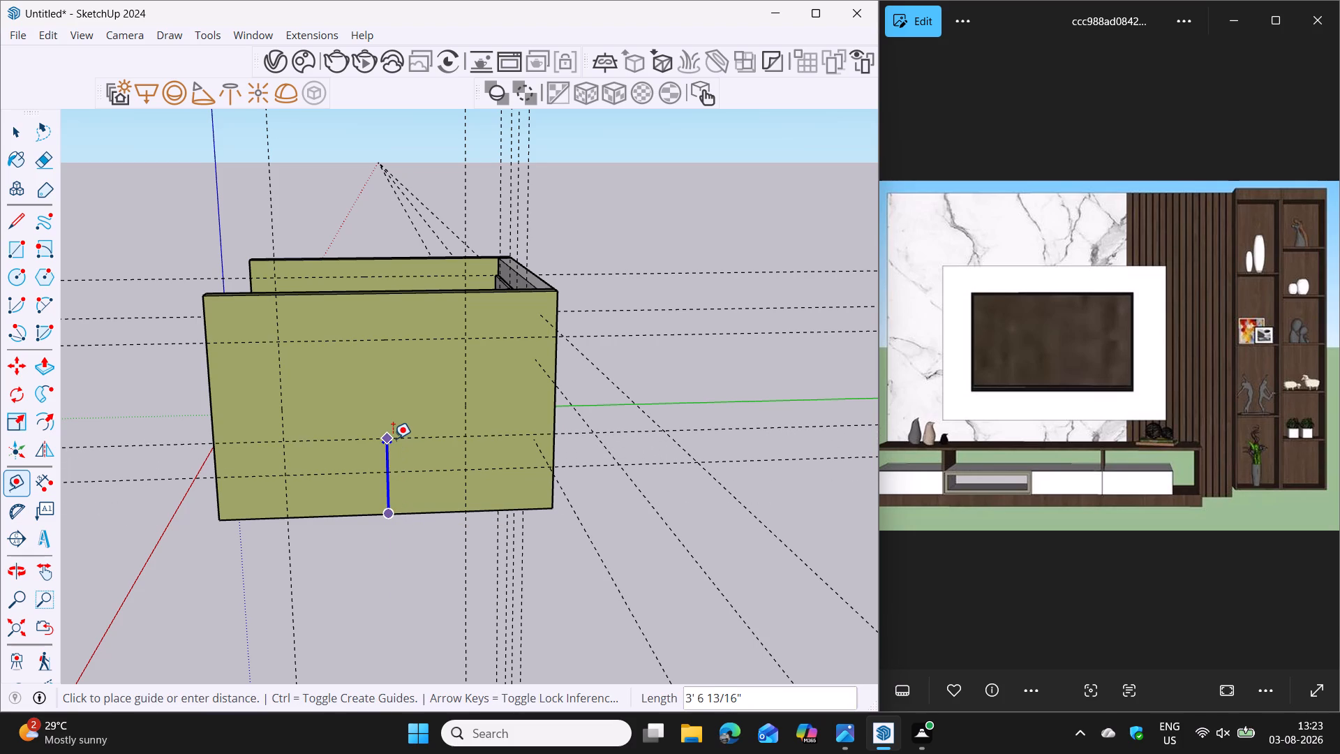
{"action": "type", "text": "3'"}
{"action": "key", "text": "Return"}
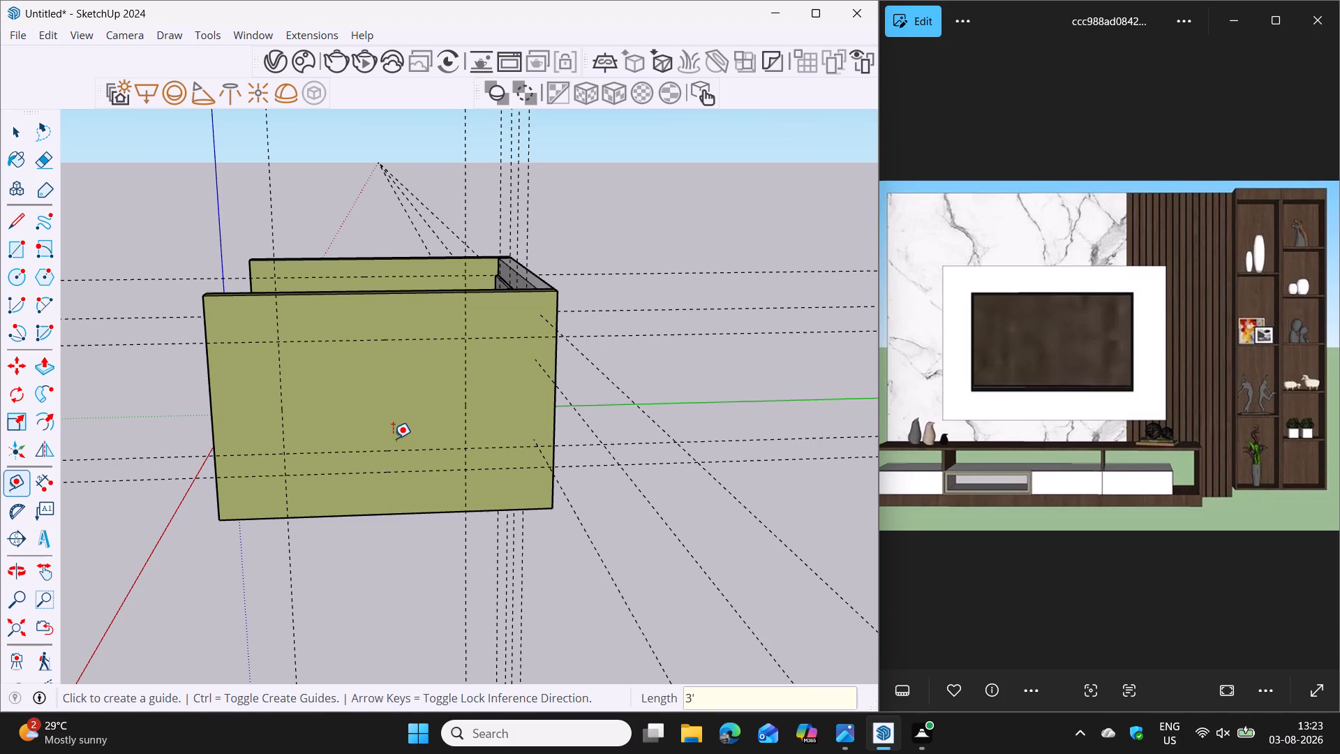
Add a vertical guide 1' from the existing guide nearest the TV-wall end, offset toward the wall's open end.
{"action": "middle_click_drag", "start_coordinate": [505, 473], "coordinate": [519, 573]}
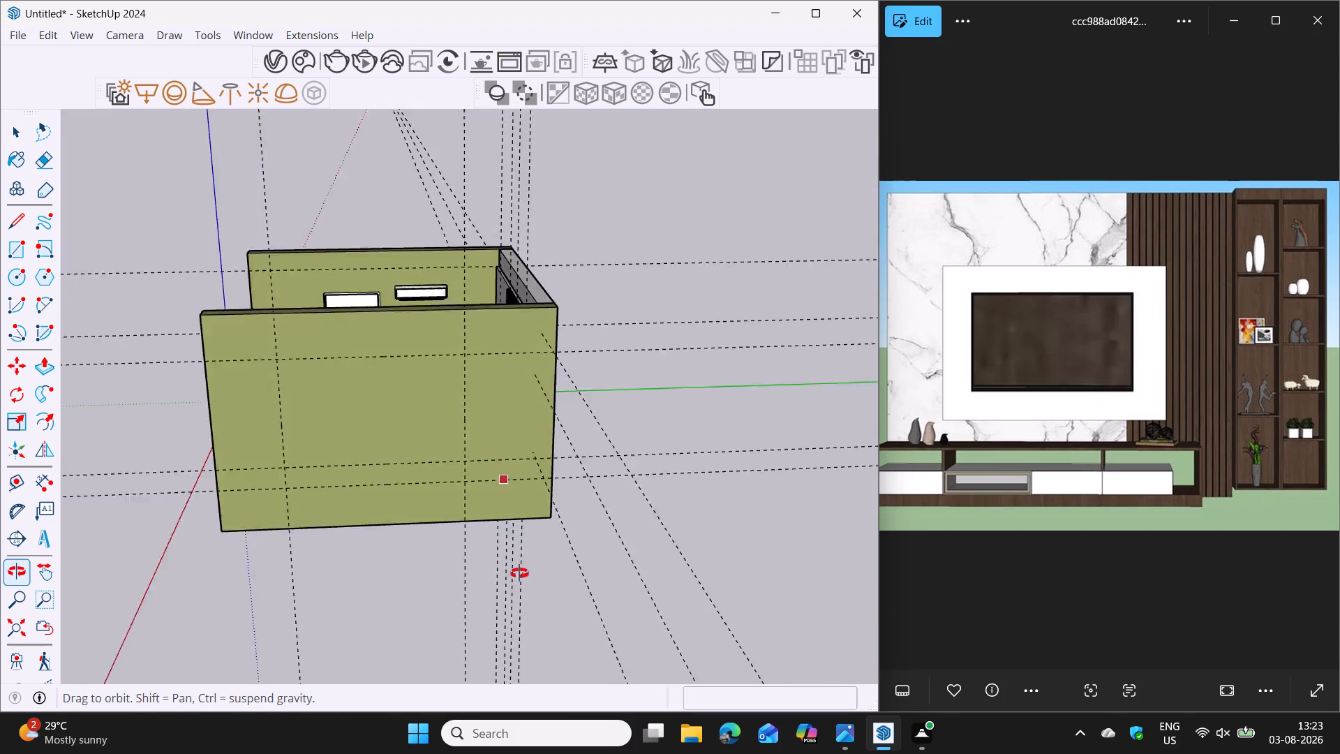
{"action": "middle_click_drag", "start_coordinate": [519, 573], "coordinate": [543, 663]}
{"action": "middle_click_drag", "start_coordinate": [511, 448], "coordinate": [519, 716]}
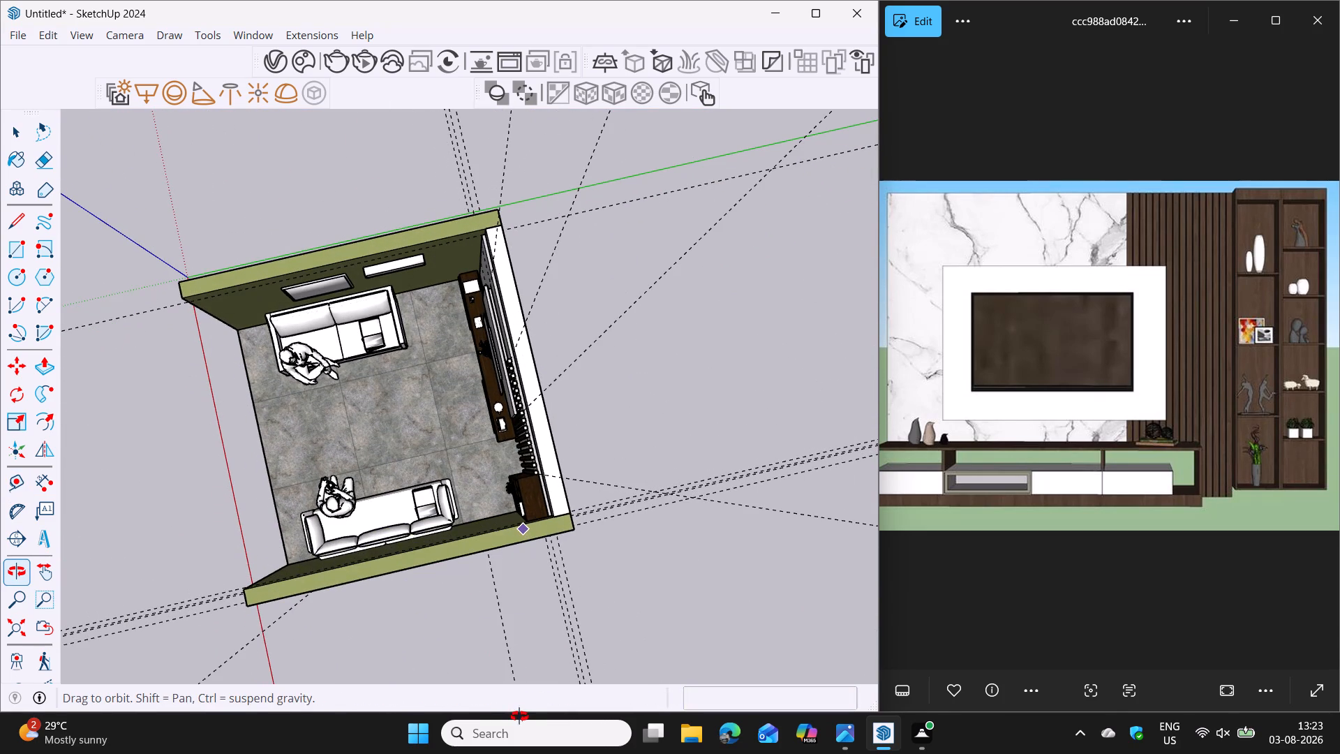
{"action": "middle_click_drag", "start_coordinate": [519, 716], "coordinate": [500, 429]}
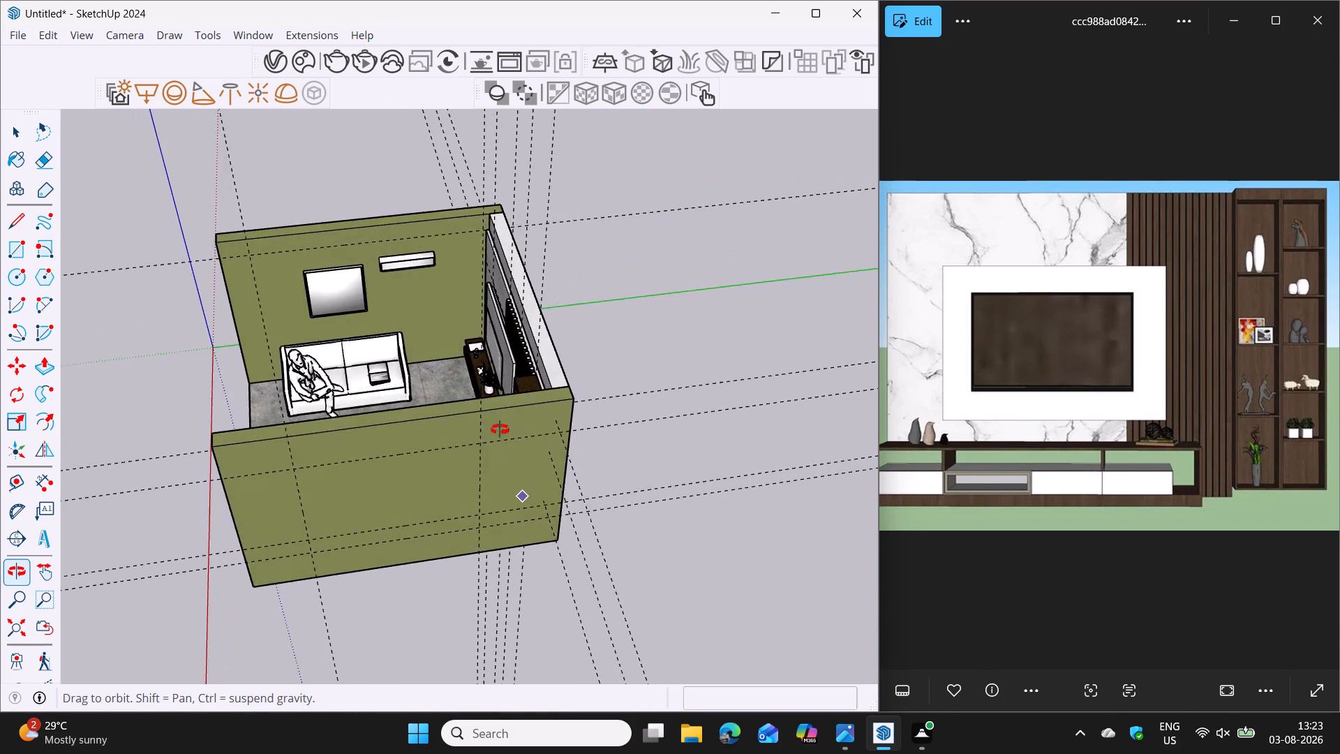
{"action": "middle_click_drag", "start_coordinate": [500, 429], "coordinate": [455, 272]}
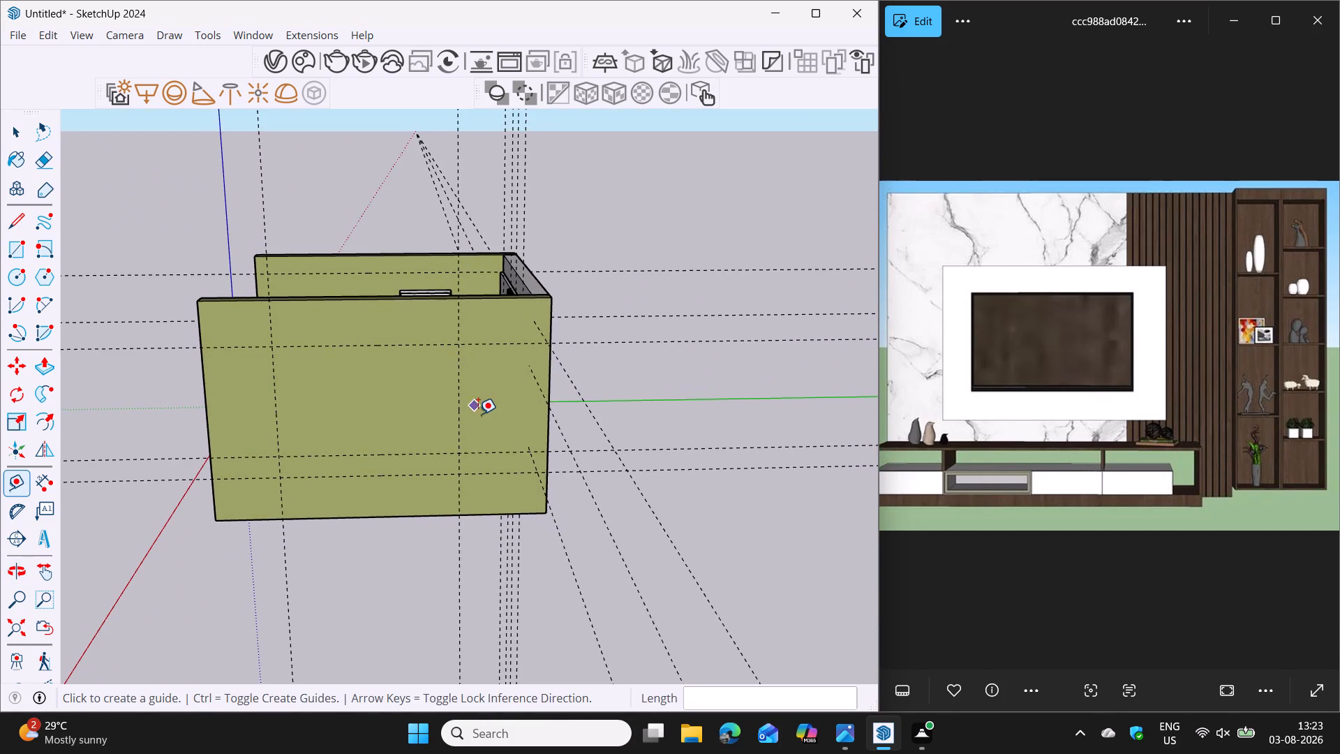
{"action": "scroll", "coordinate": [472, 411], "scroll_direction": "up", "scroll_amount": 3}
{"action": "left_click", "coordinate": [454, 398]}
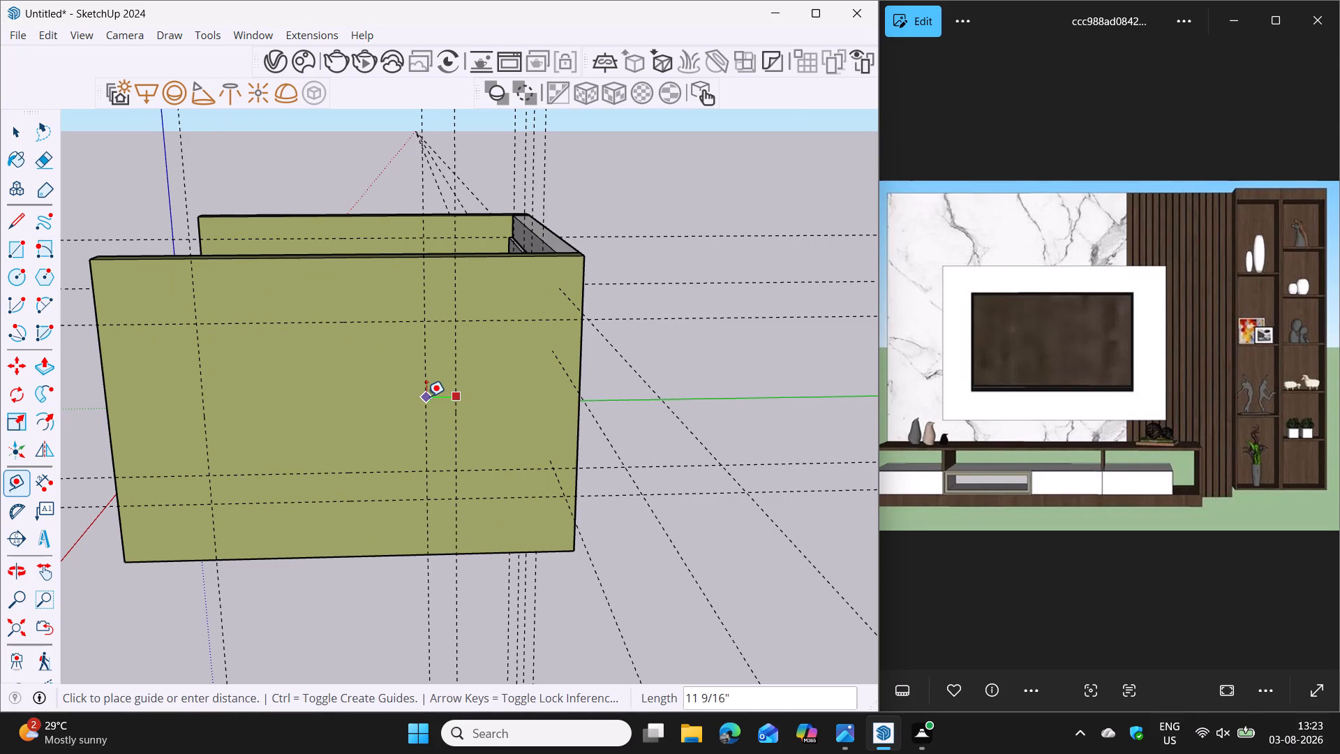
{"action": "type", "text": "1'"}
{"action": "key", "text": "Return"}
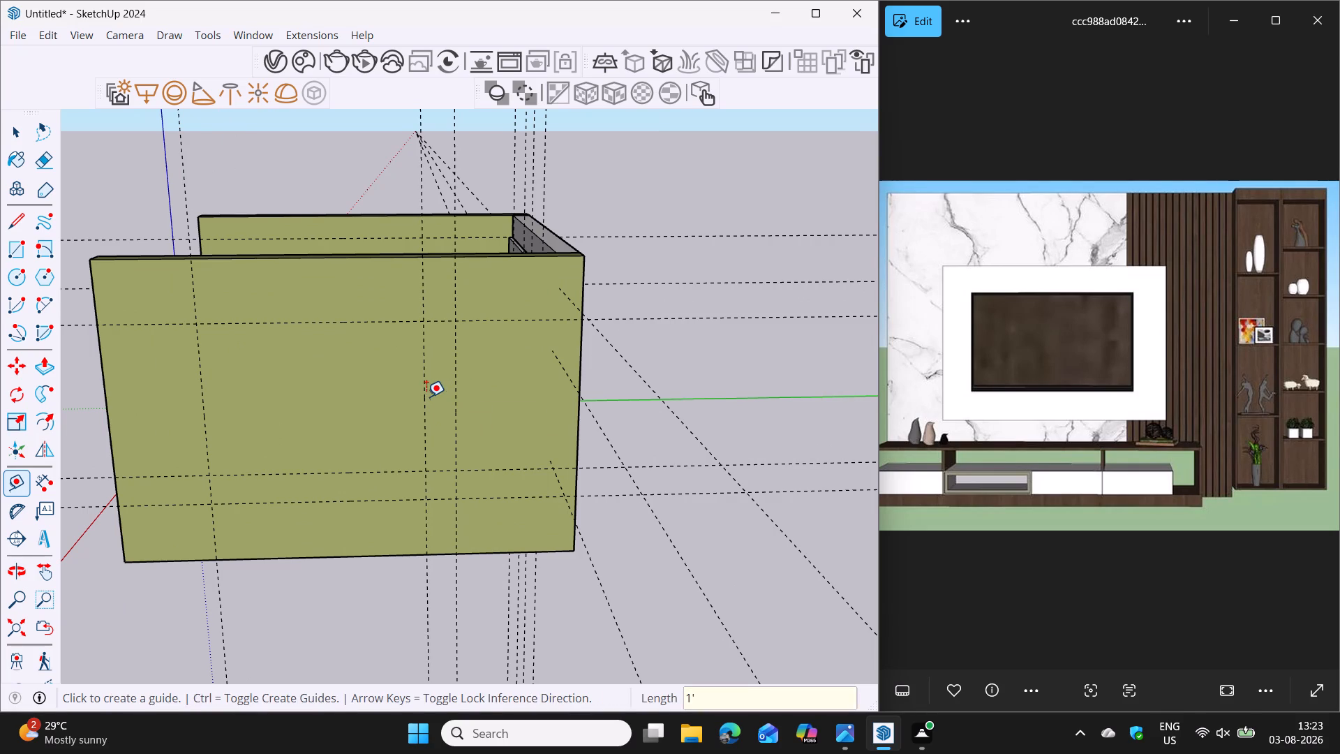
{"action": "key", "text": "space"}
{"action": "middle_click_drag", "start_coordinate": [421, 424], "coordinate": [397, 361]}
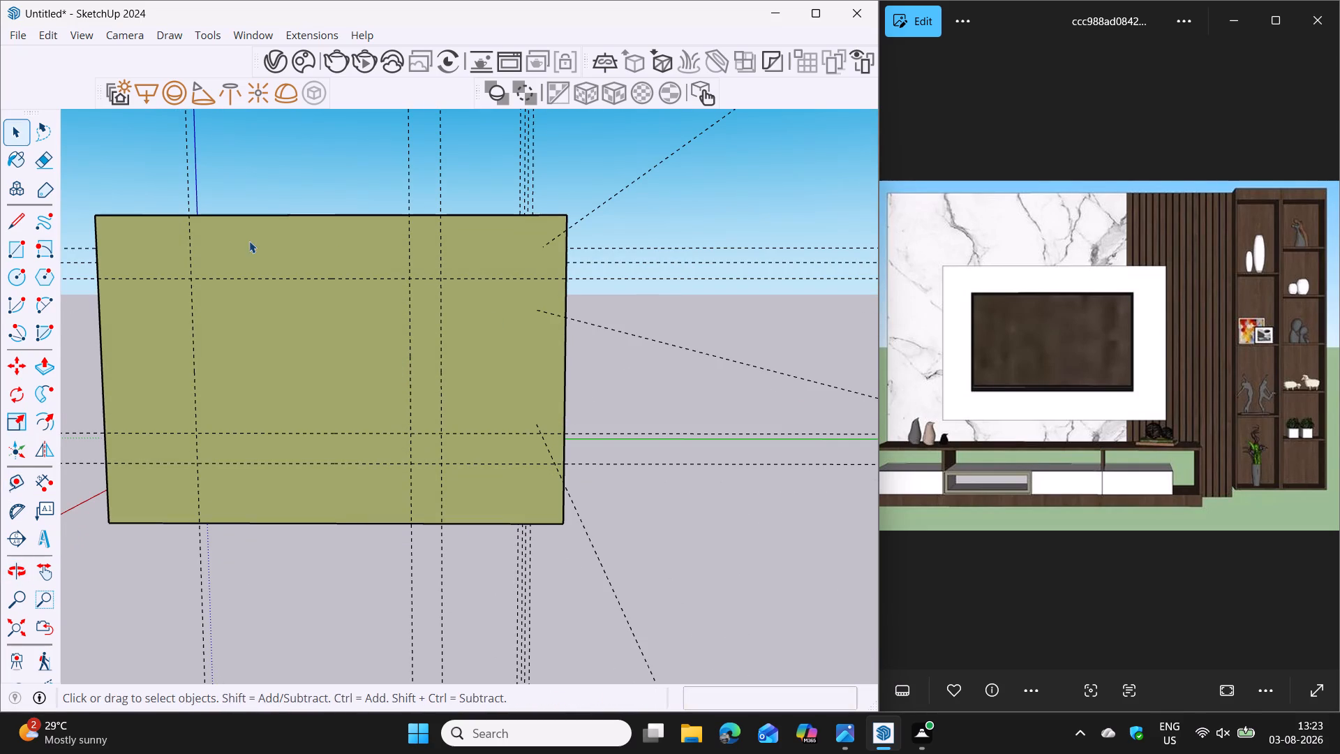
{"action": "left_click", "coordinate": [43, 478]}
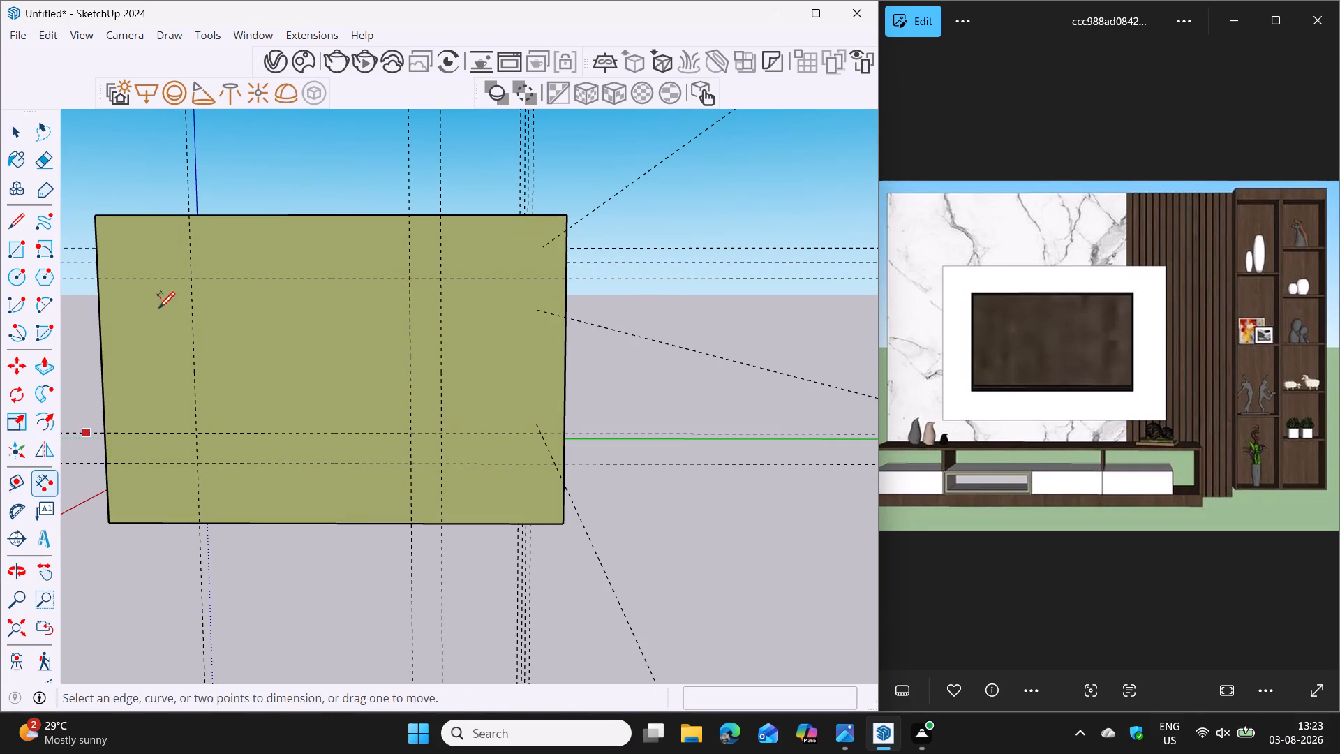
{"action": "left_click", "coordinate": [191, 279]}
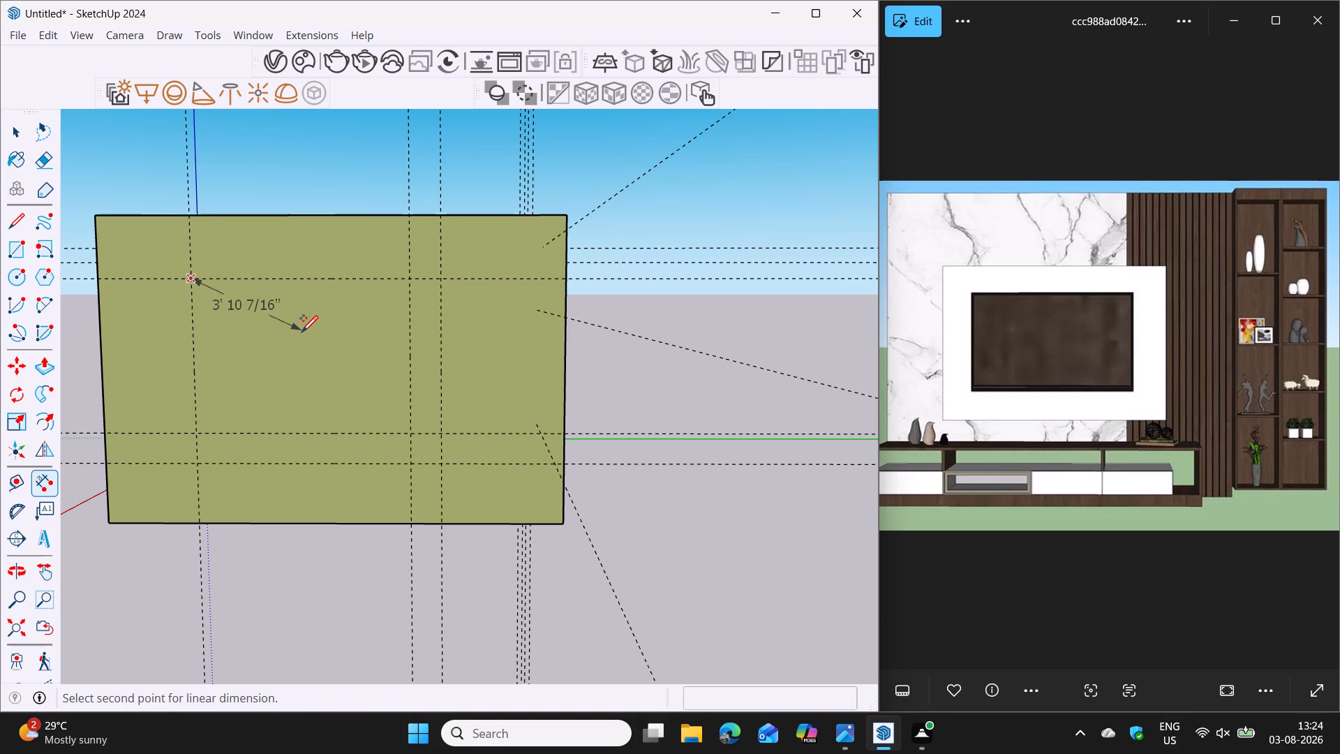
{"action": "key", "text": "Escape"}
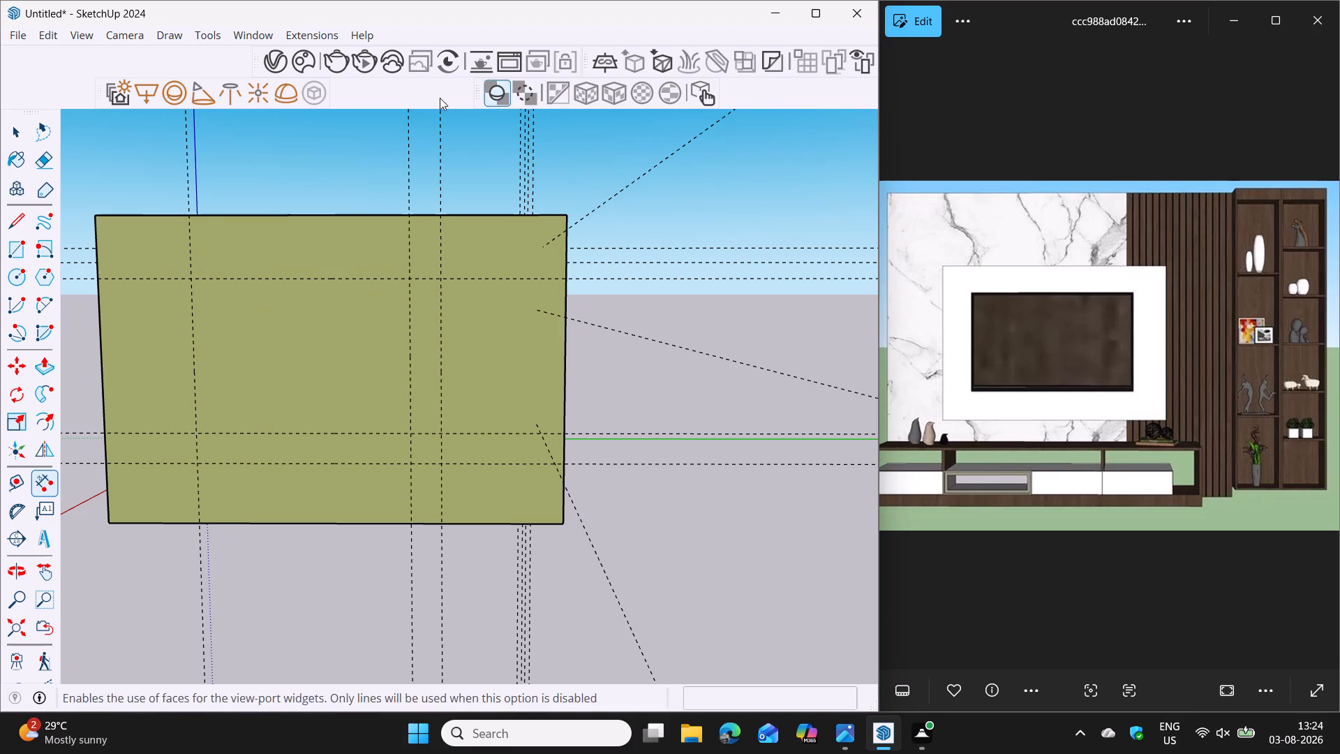
Make the 1001bit architectural tools available in the workspace.
{"action": "right_click", "coordinate": [447, 36]}
{"action": "left_click", "coordinate": [536, 15]}
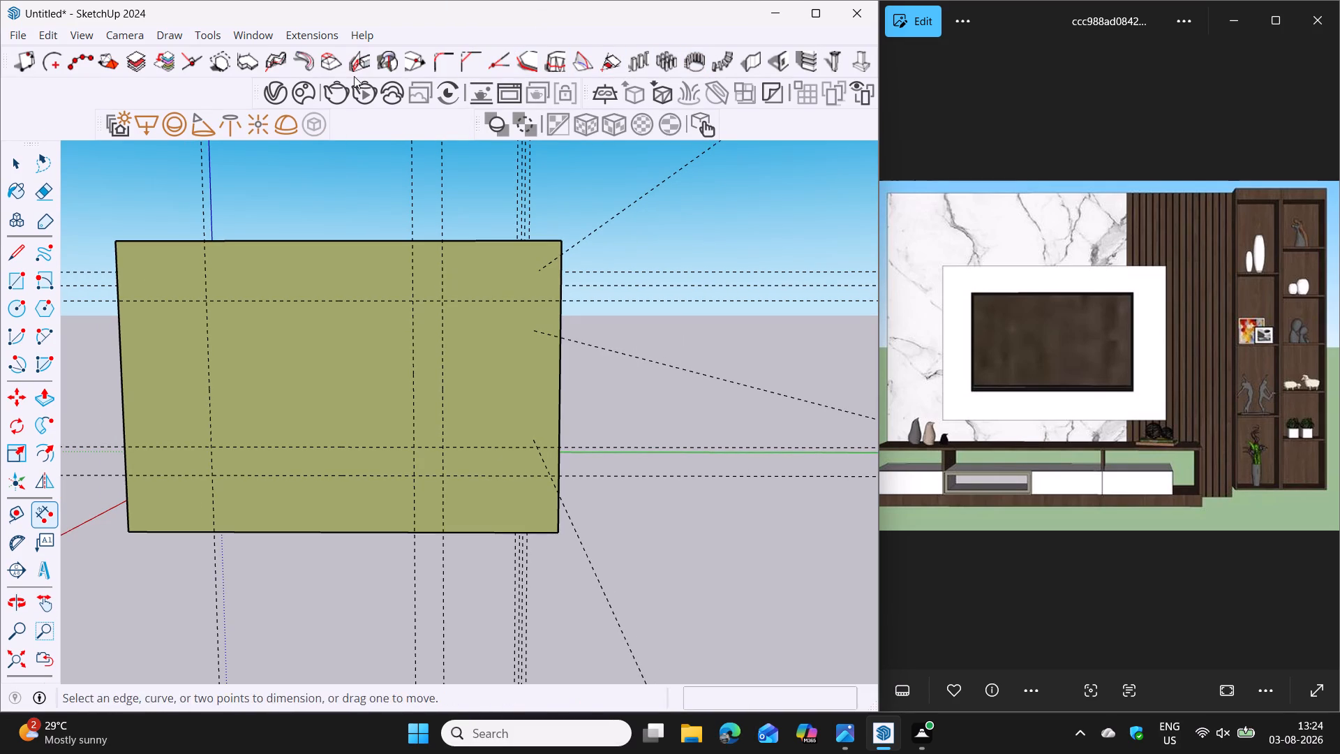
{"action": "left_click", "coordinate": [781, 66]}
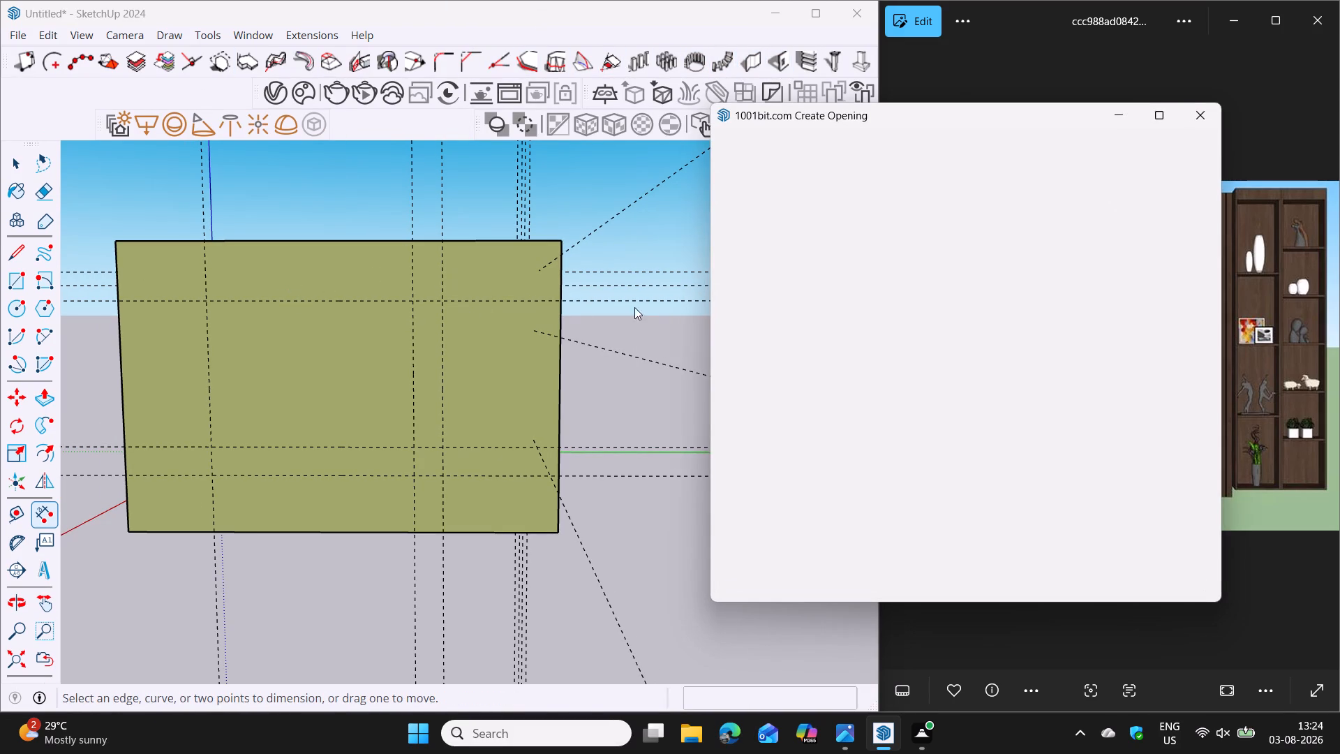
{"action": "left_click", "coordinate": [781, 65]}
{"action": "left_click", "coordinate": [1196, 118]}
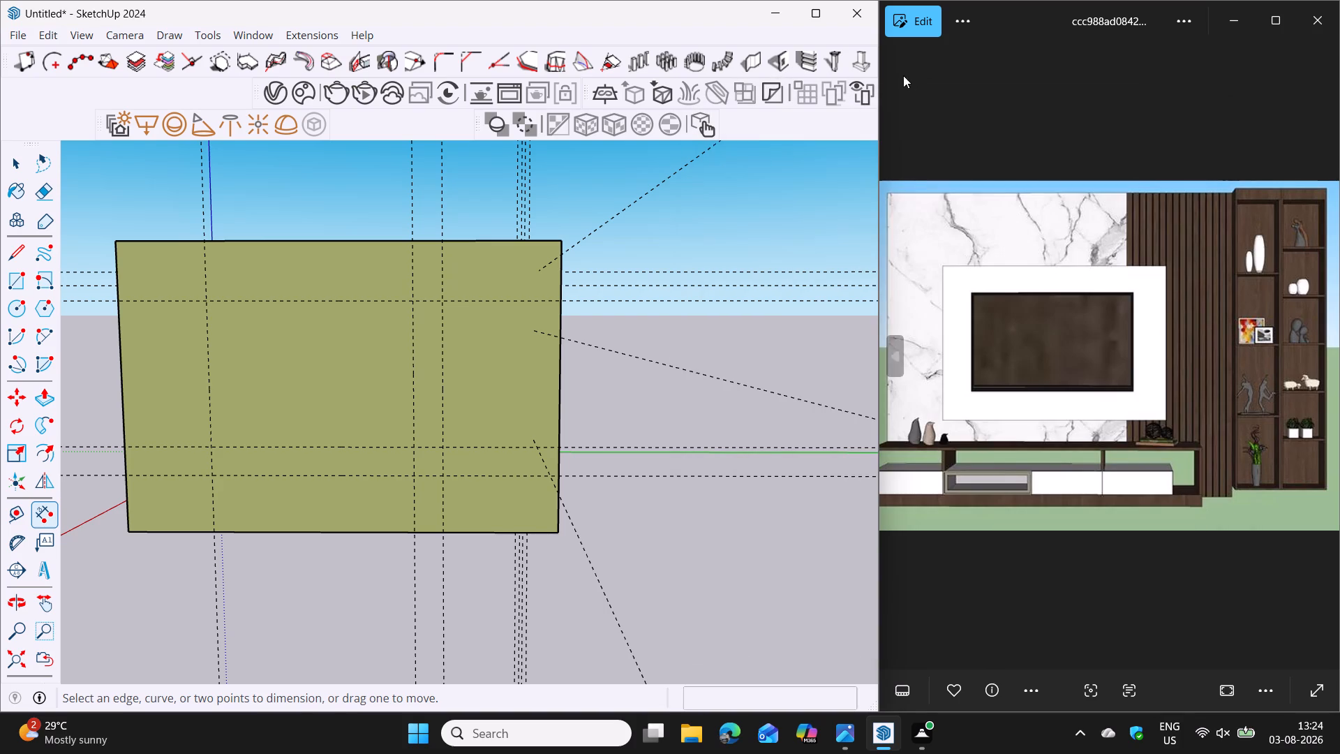
Create a 7' wide by 5' high wall opening from the crossing of the open-end vertical guide and the 3' horizontal guide.
{"action": "left_click", "coordinate": [784, 61]}
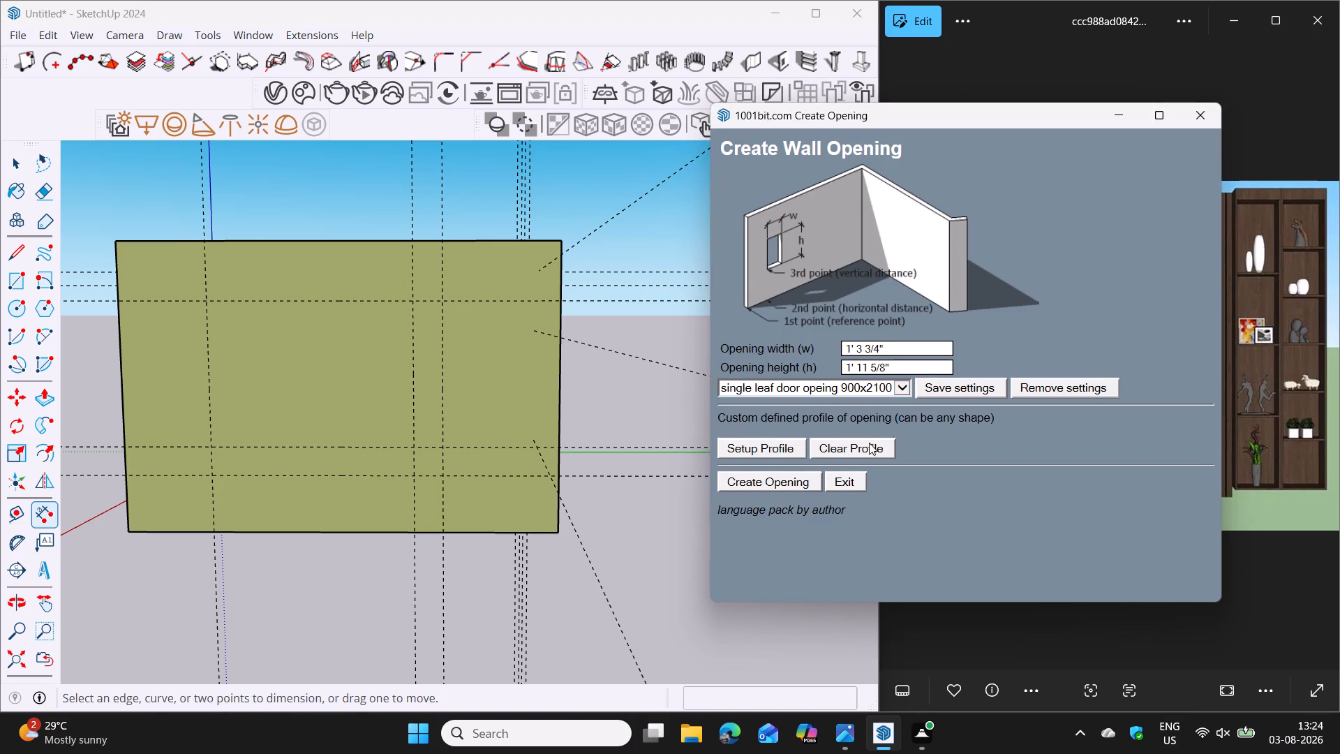
{"action": "left_click_drag", "start_coordinate": [898, 346], "coordinate": [796, 351]}
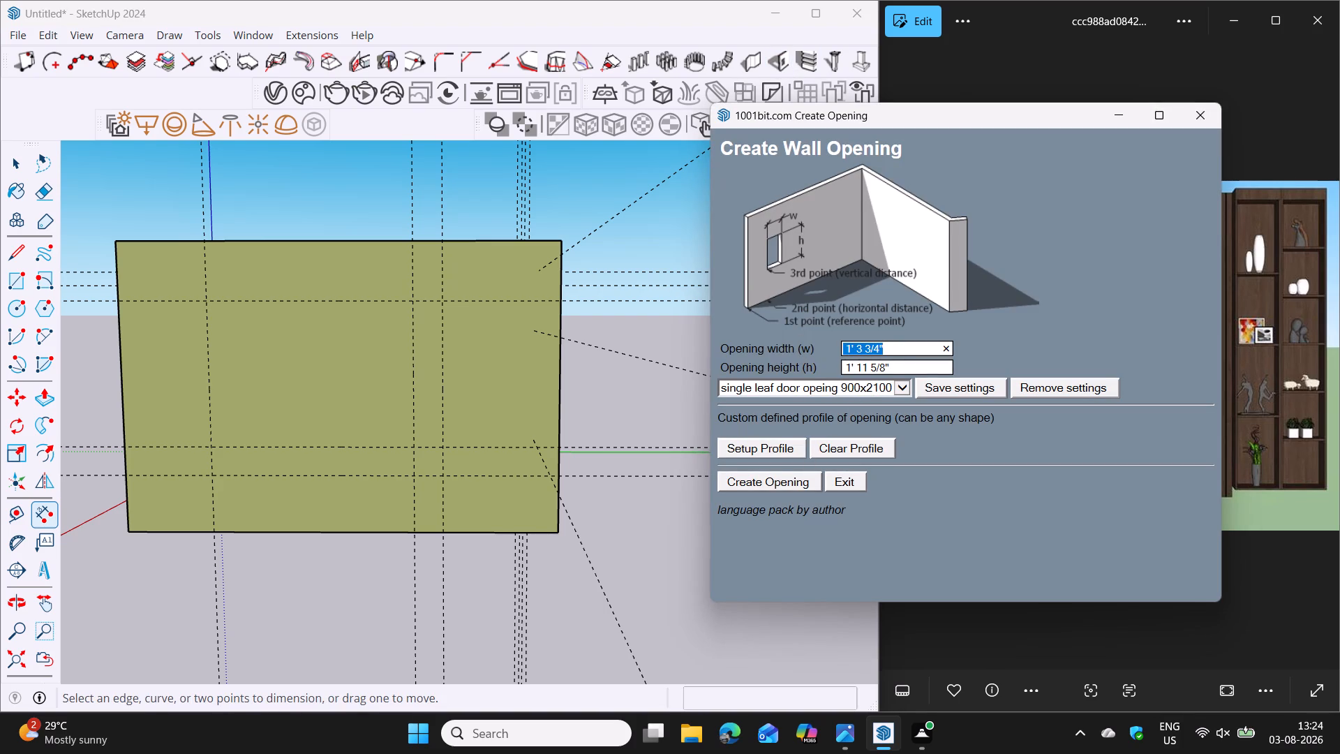
{"action": "type", "text": "7'"}
{"action": "left_click_drag", "start_coordinate": [902, 368], "coordinate": [828, 369]}
{"action": "type", "text": "5'"}
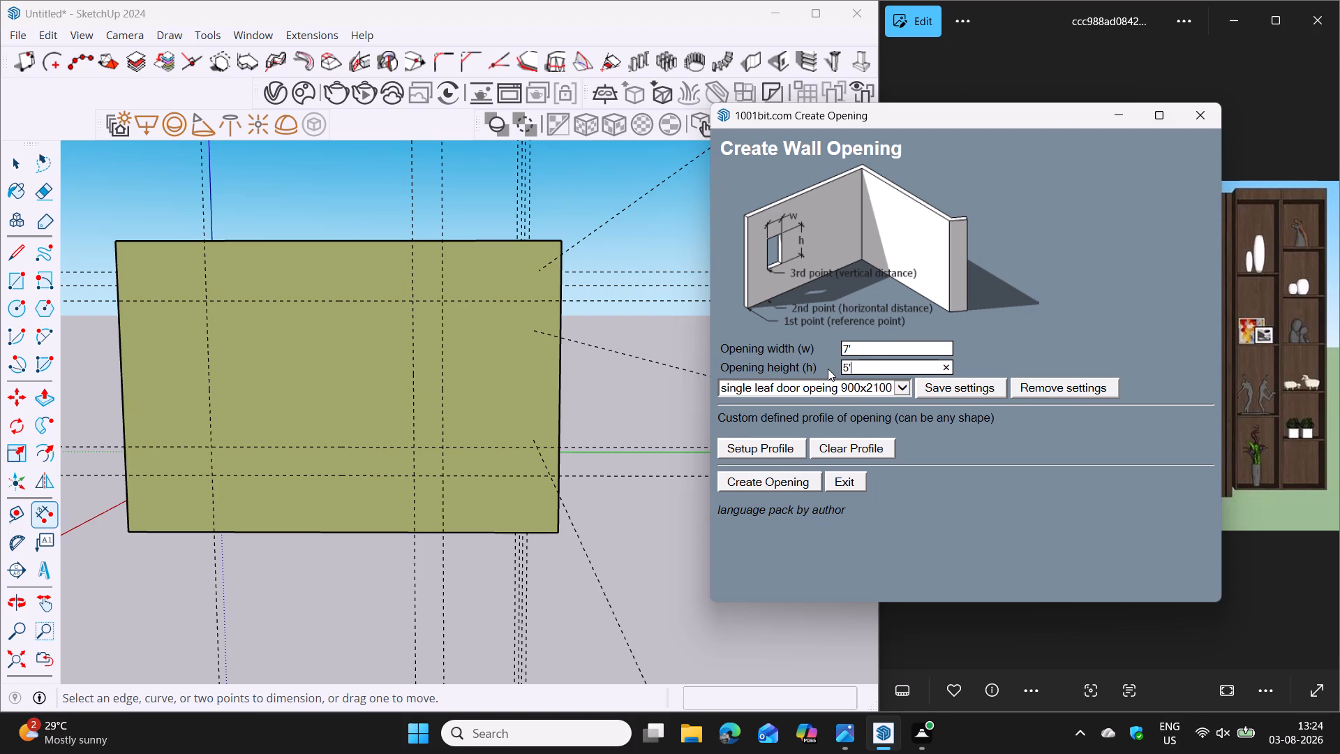
{"action": "key", "text": "Return"}
{"action": "left_click", "coordinate": [762, 480]}
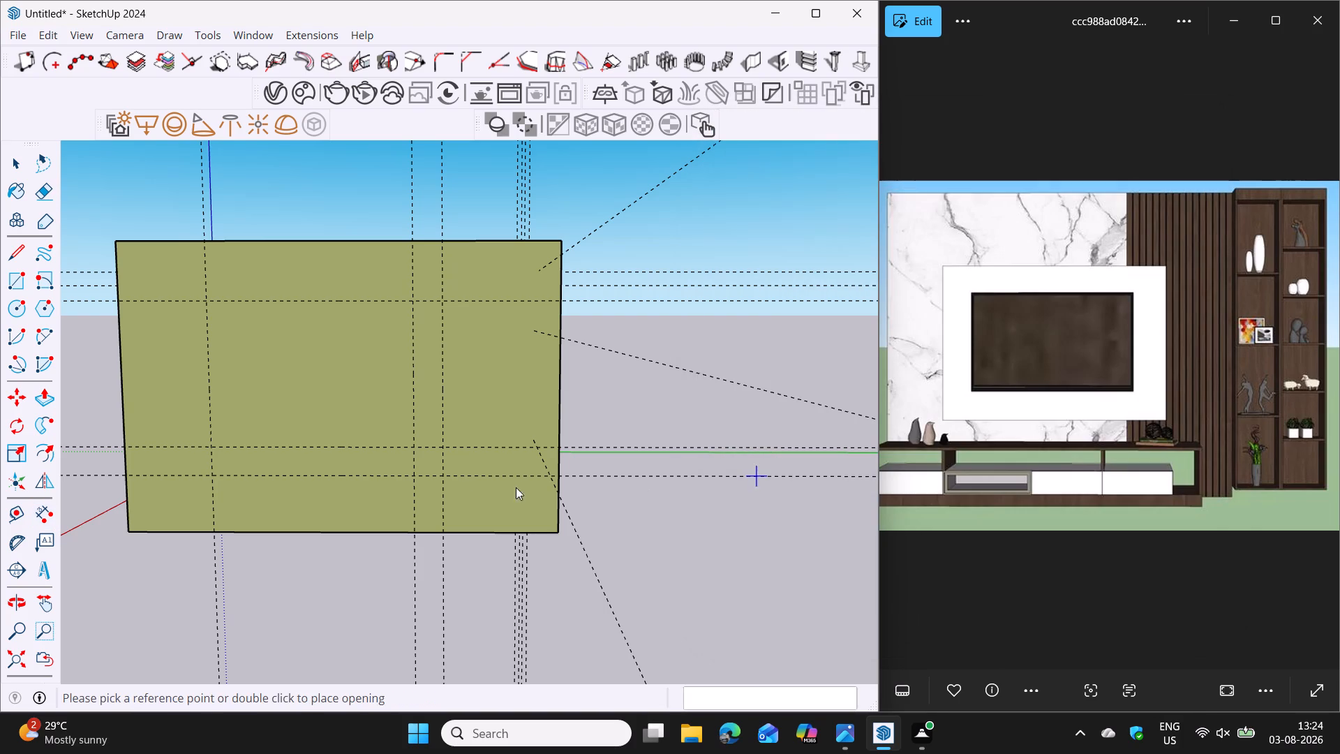
{"action": "left_click", "coordinate": [211, 446]}
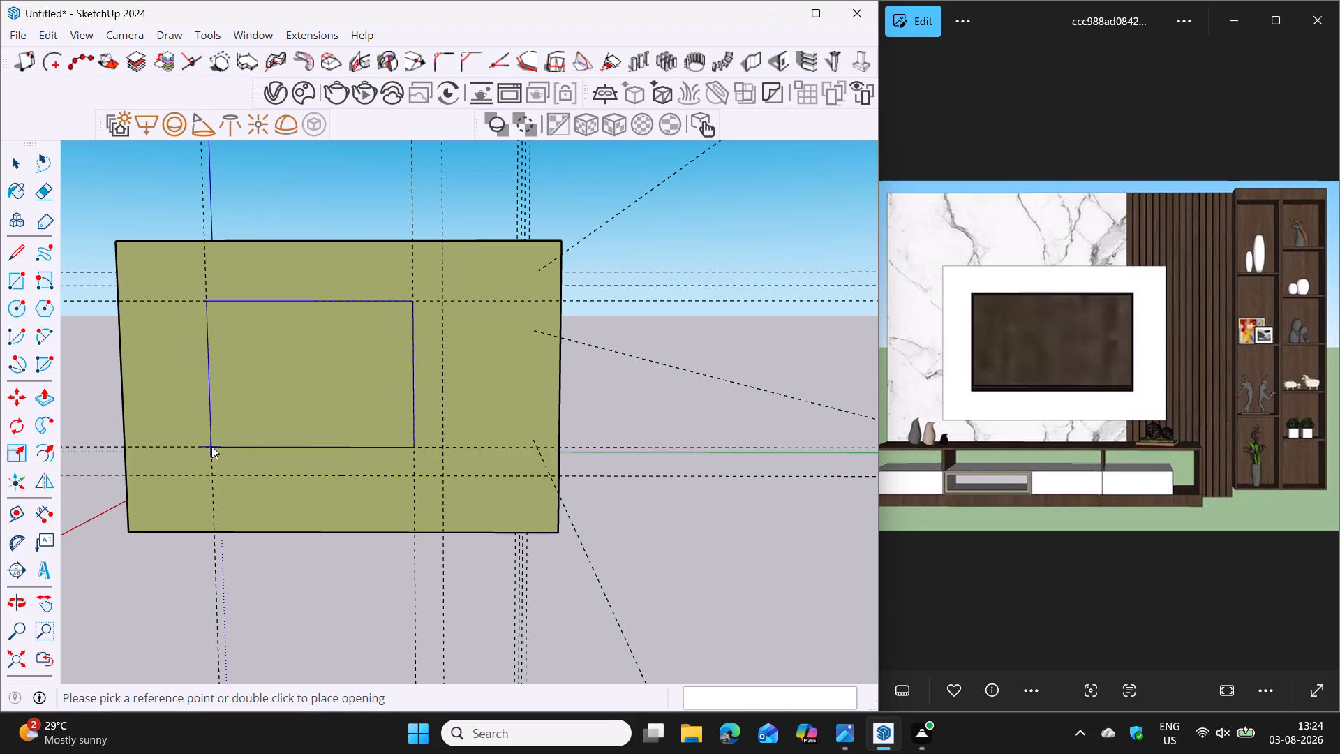
{"action": "double_click", "coordinate": [211, 446]}
{"action": "middle_click_drag", "start_coordinate": [239, 492], "coordinate": [360, 517]}
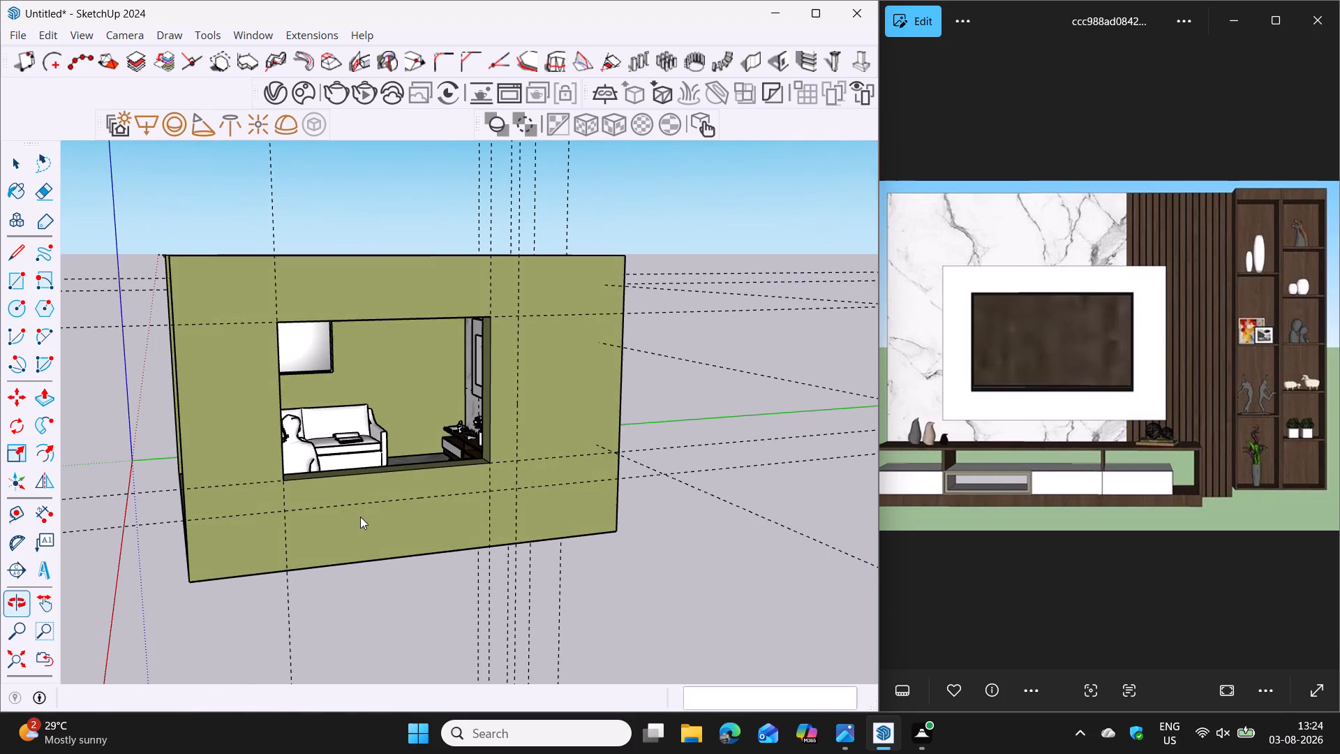
{"action": "key", "text": "space"}
Remove the 1001bit architectural tools from the workspace.
{"action": "scroll", "coordinate": [338, 528], "scroll_direction": "down", "scroll_amount": 5}
{"action": "middle_click_drag", "start_coordinate": [327, 534], "coordinate": [551, 575]}
{"action": "middle_click_drag", "start_coordinate": [430, 558], "coordinate": [504, 559]}
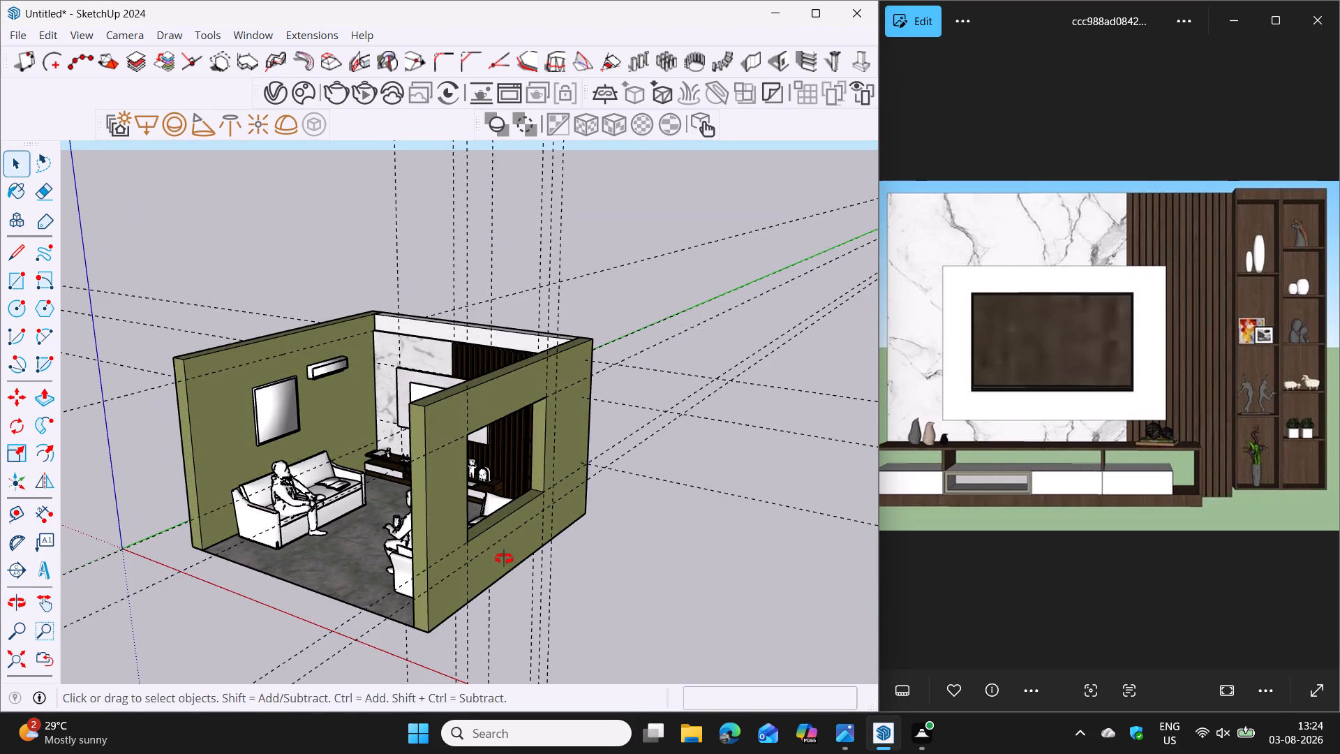
{"action": "middle_click_drag", "start_coordinate": [504, 559], "coordinate": [634, 543]}
{"action": "middle_click_drag", "start_coordinate": [592, 512], "coordinate": [699, 505]}
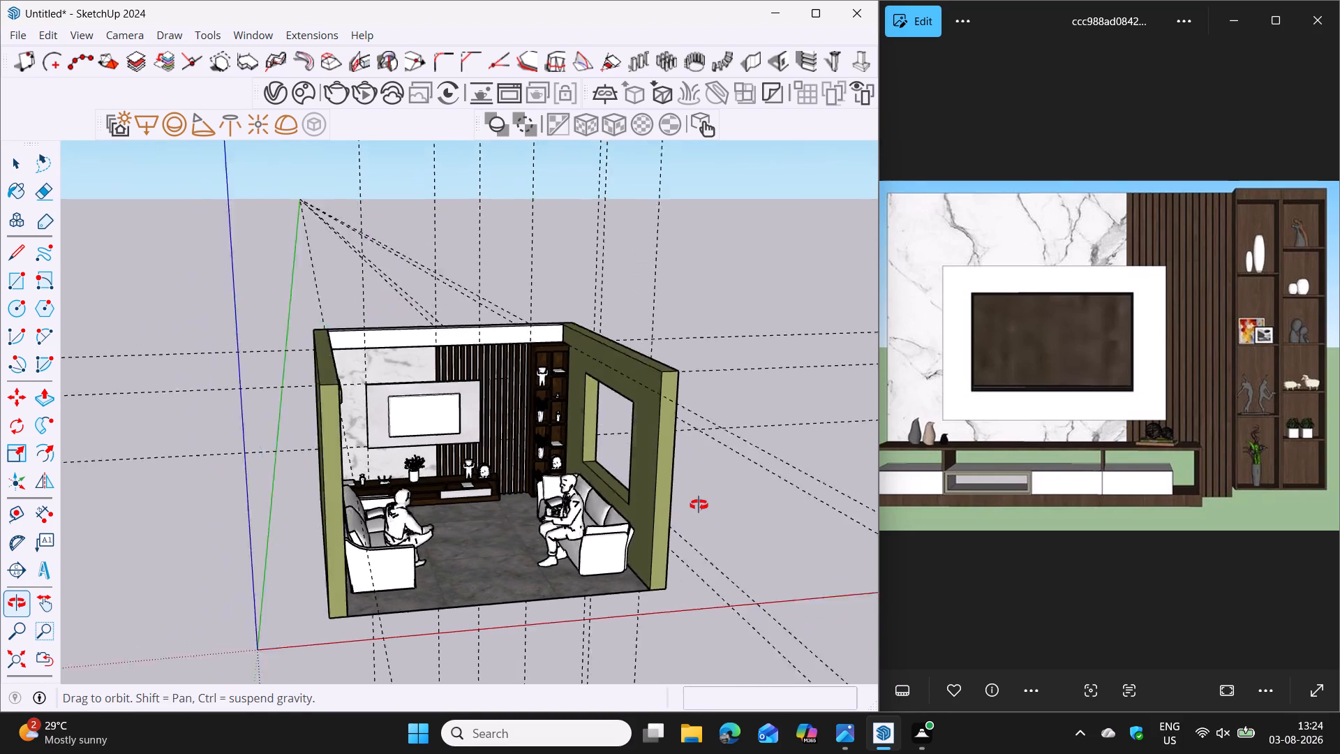
{"action": "middle_click_drag", "start_coordinate": [699, 505], "coordinate": [703, 504]}
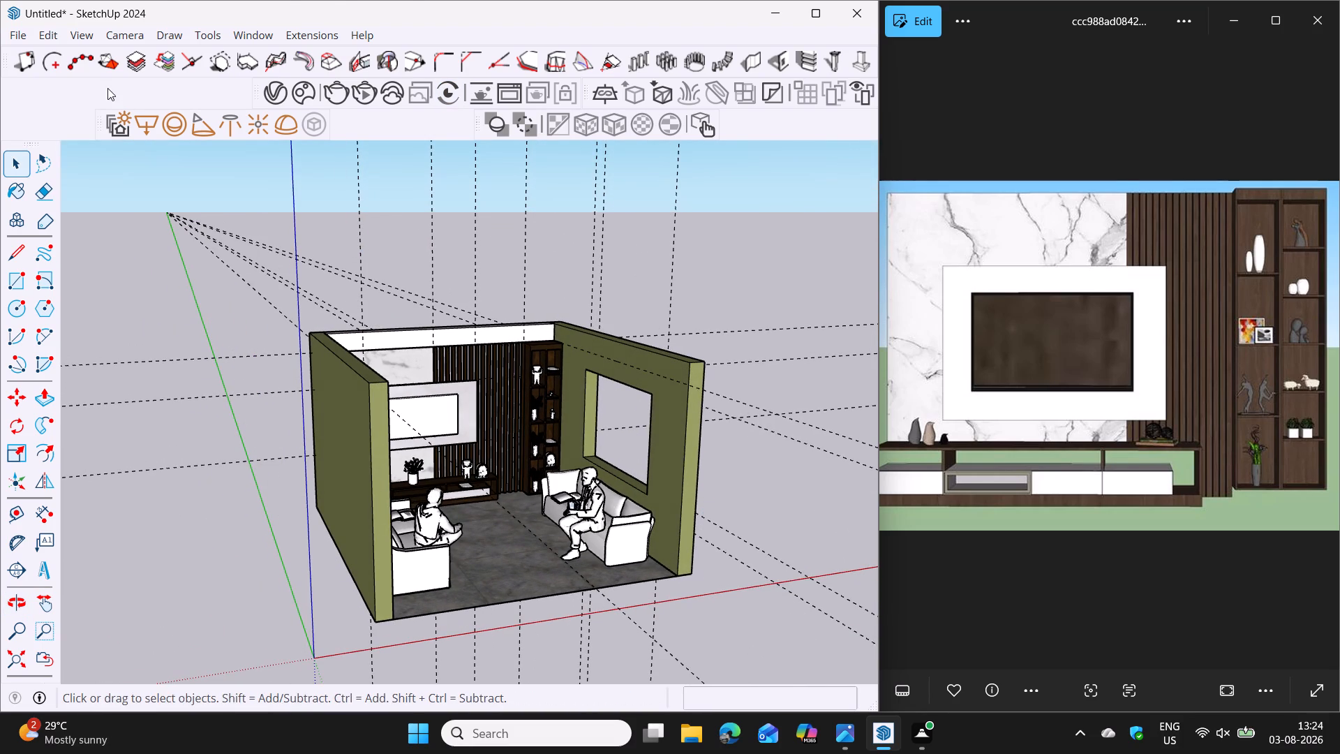
{"action": "right_click", "coordinate": [107, 88]}
{"action": "left_click", "coordinate": [184, 16]}
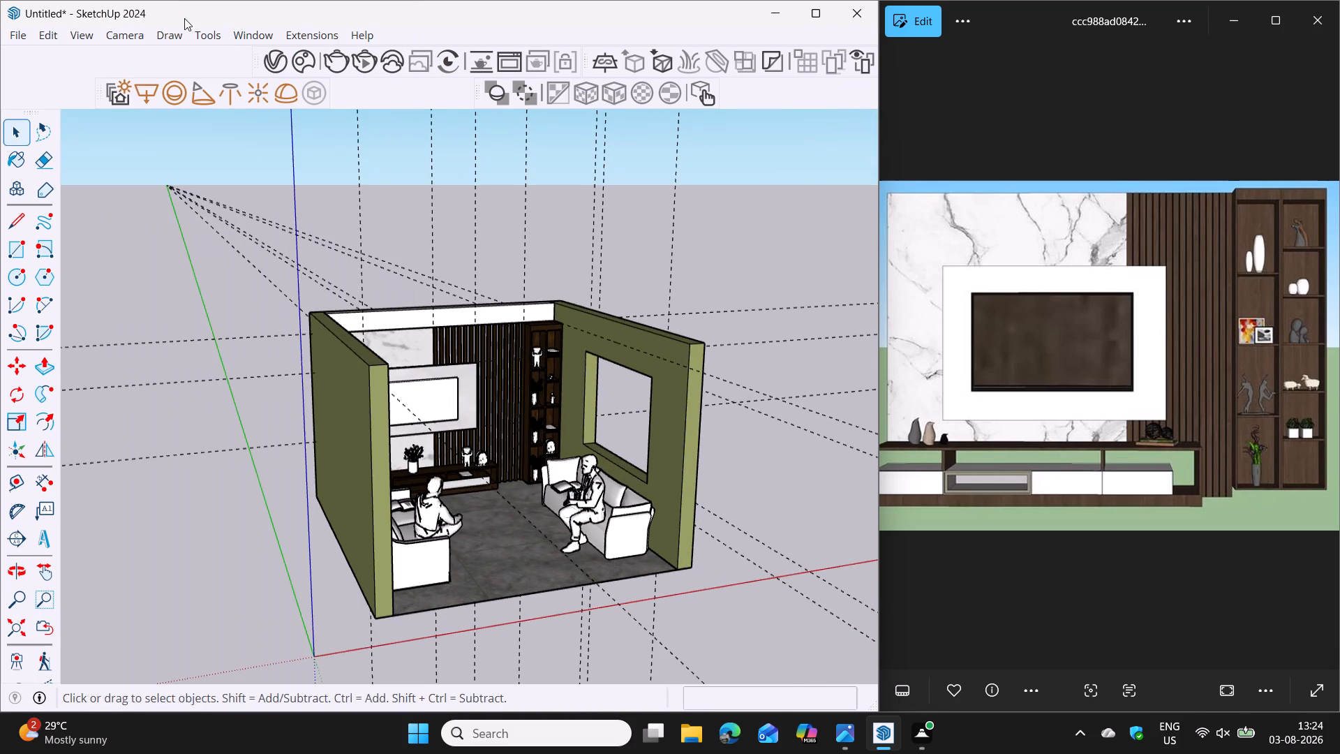
Search the downloaded Chaos Cosmos assets for "window".
{"action": "middle_click_drag", "start_coordinate": [551, 338], "coordinate": [496, 348]}
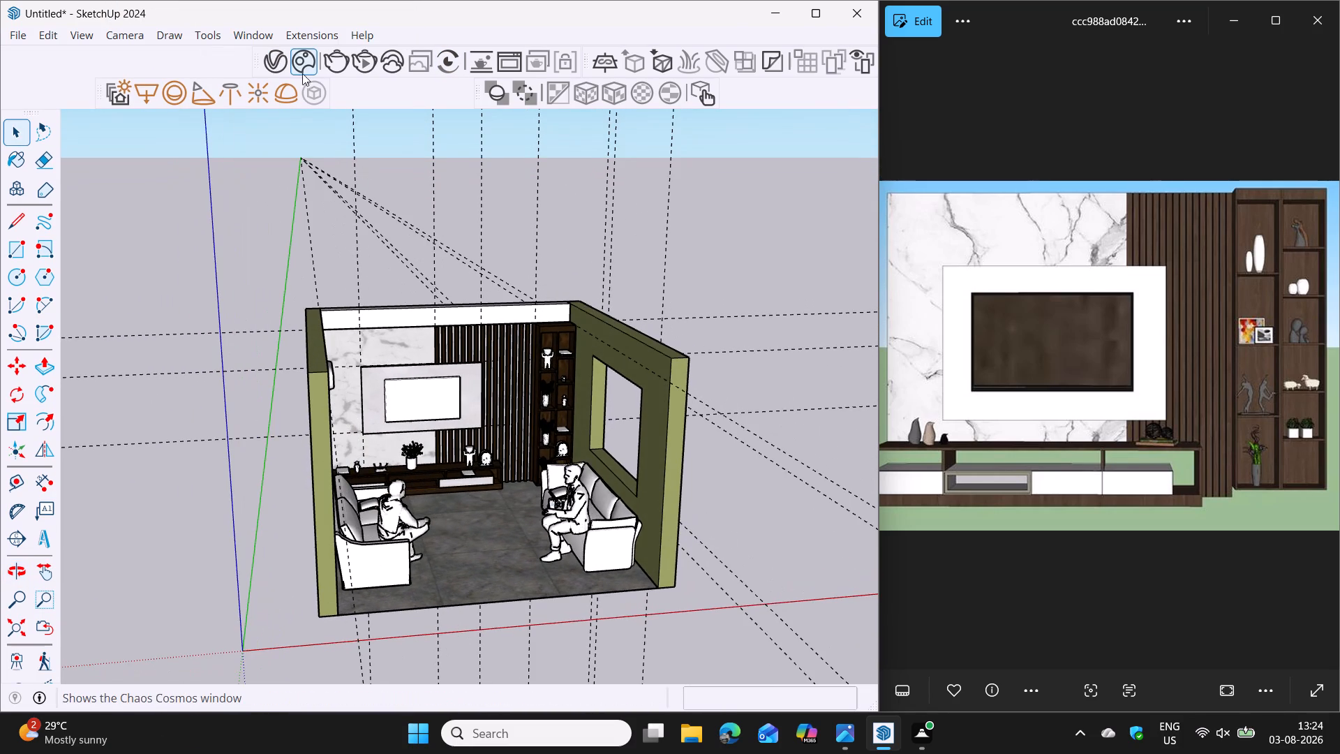
{"action": "left_click", "coordinate": [297, 66]}
{"action": "left_click", "coordinate": [844, 102]}
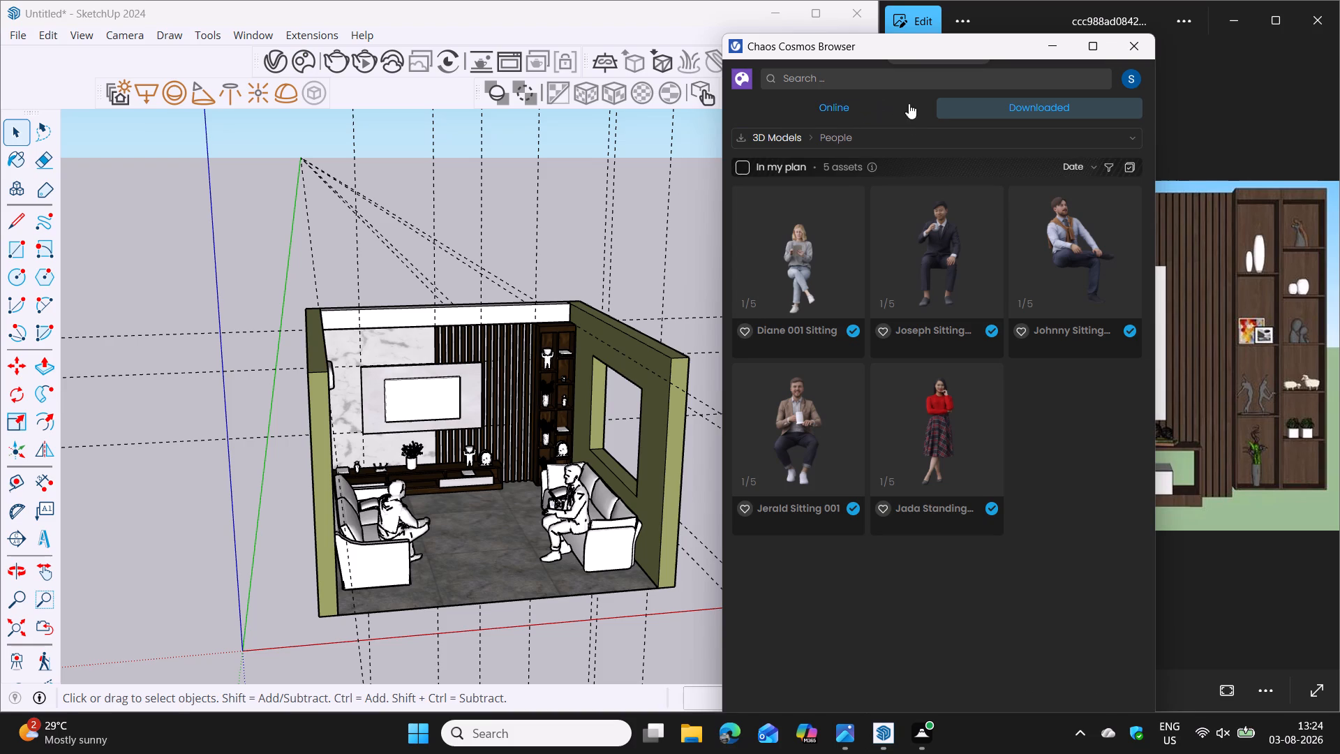
{"action": "left_click", "coordinate": [1038, 105]}
{"action": "left_click", "coordinate": [737, 75]}
{"action": "left_click", "coordinate": [1061, 106]}
{"action": "left_click", "coordinate": [847, 76]}
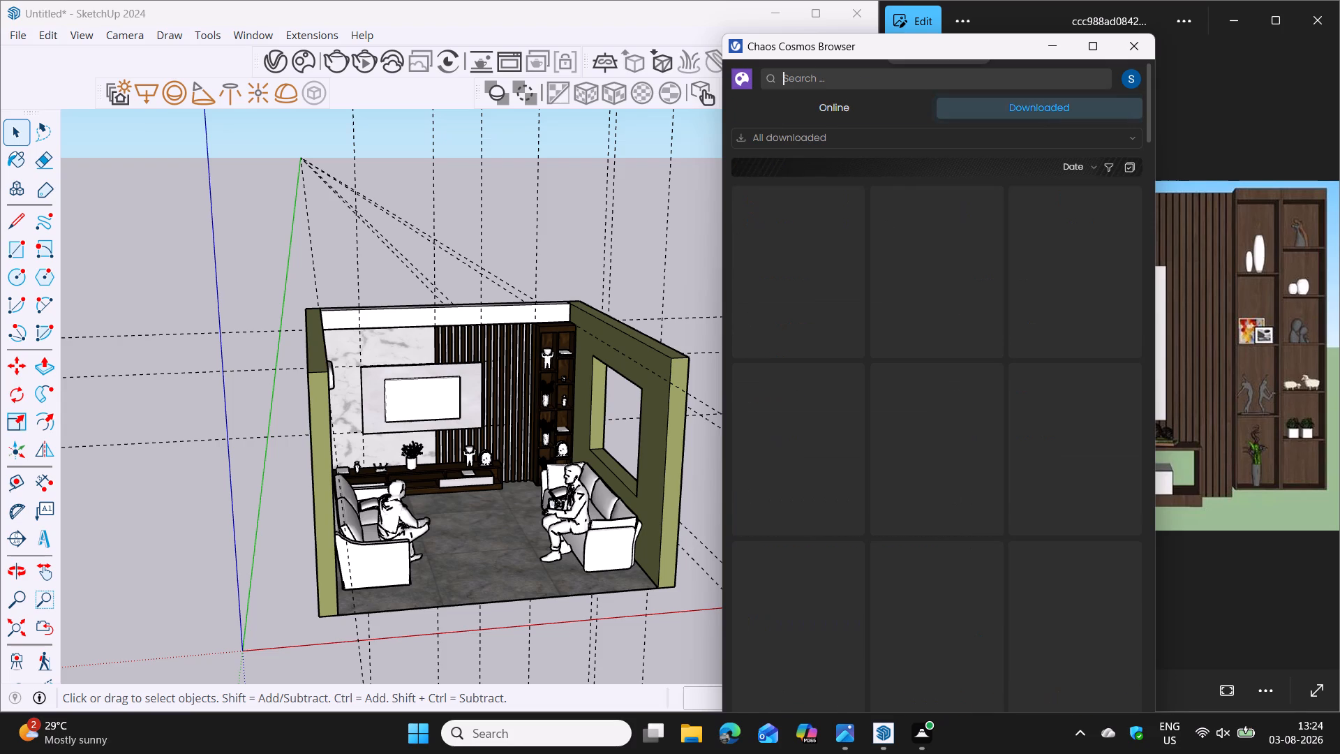
{"action": "type", "text": "window"}
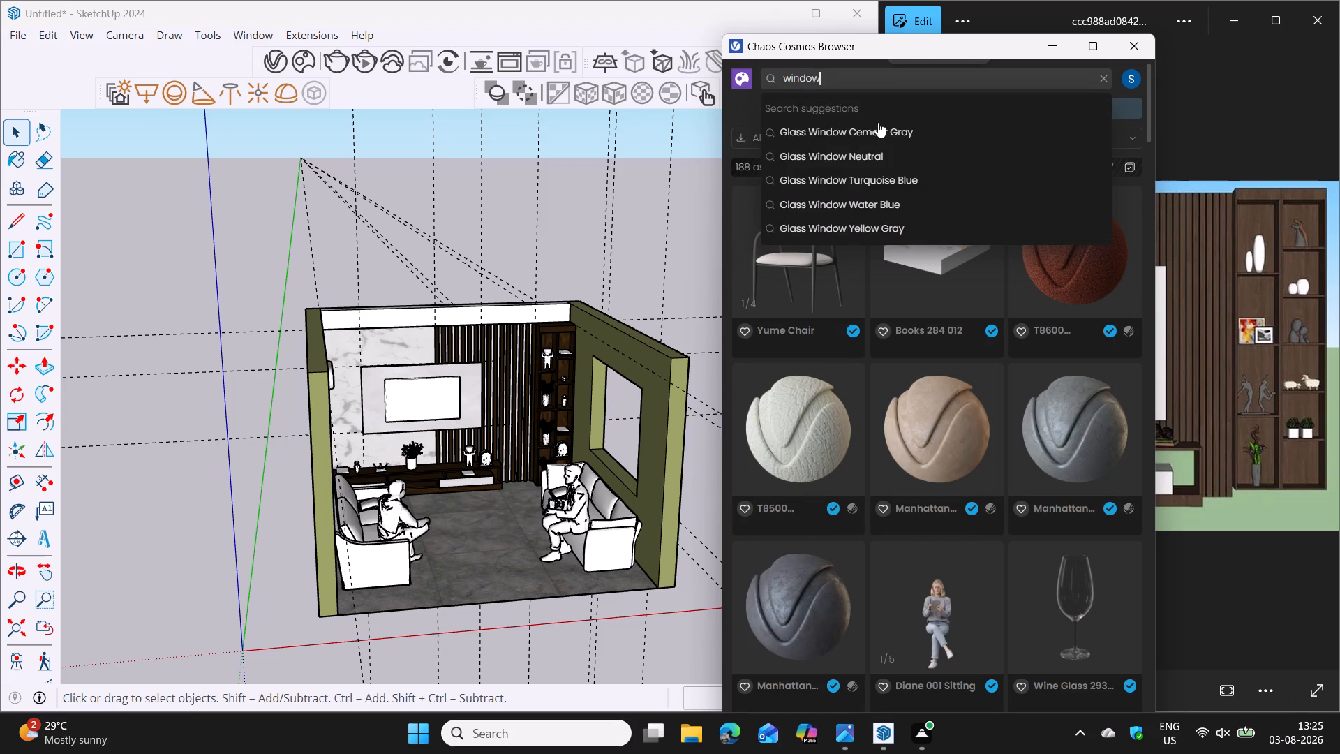
{"action": "key", "text": "Return"}
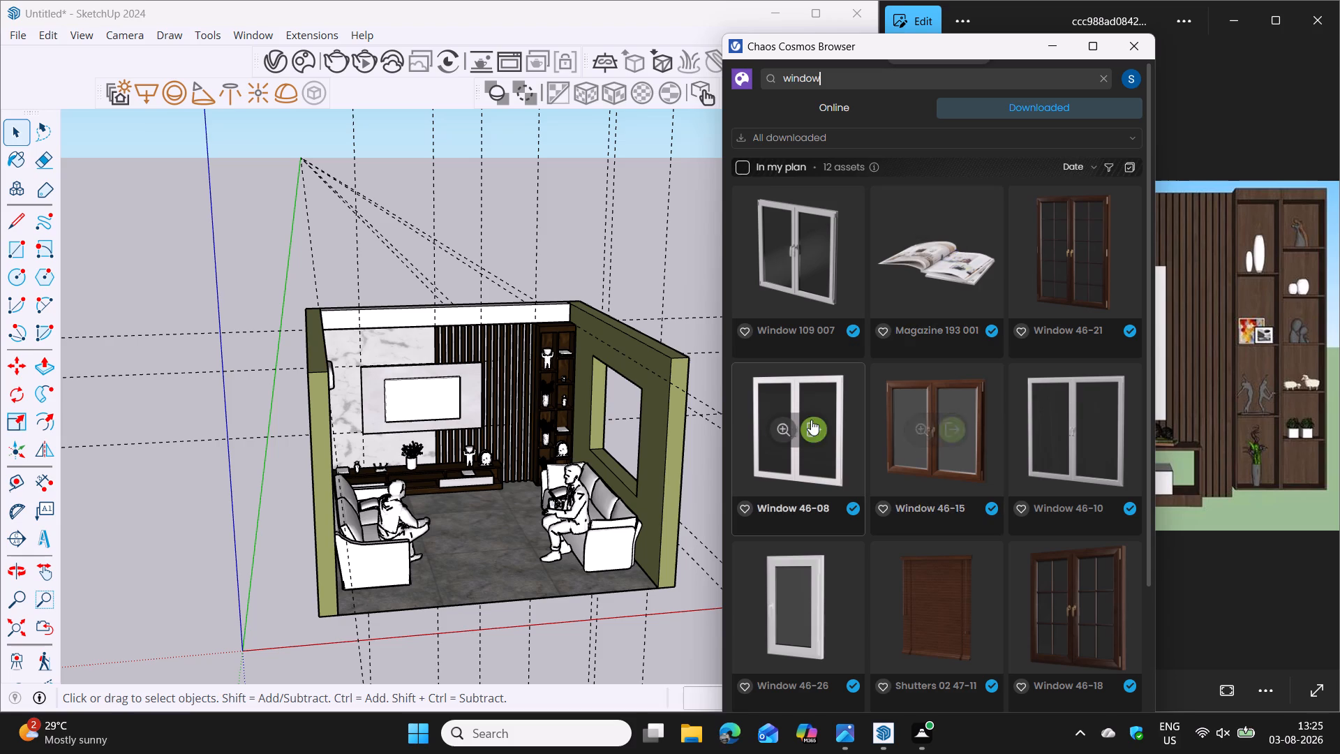
Import the white double-leaf Window 46-08 and place it on the ground outside the wall with the opening.
{"action": "scroll", "coordinate": [981, 427], "scroll_direction": "down", "scroll_amount": 2}
{"action": "scroll", "coordinate": [1001, 422], "scroll_direction": "up", "scroll_amount": 3}
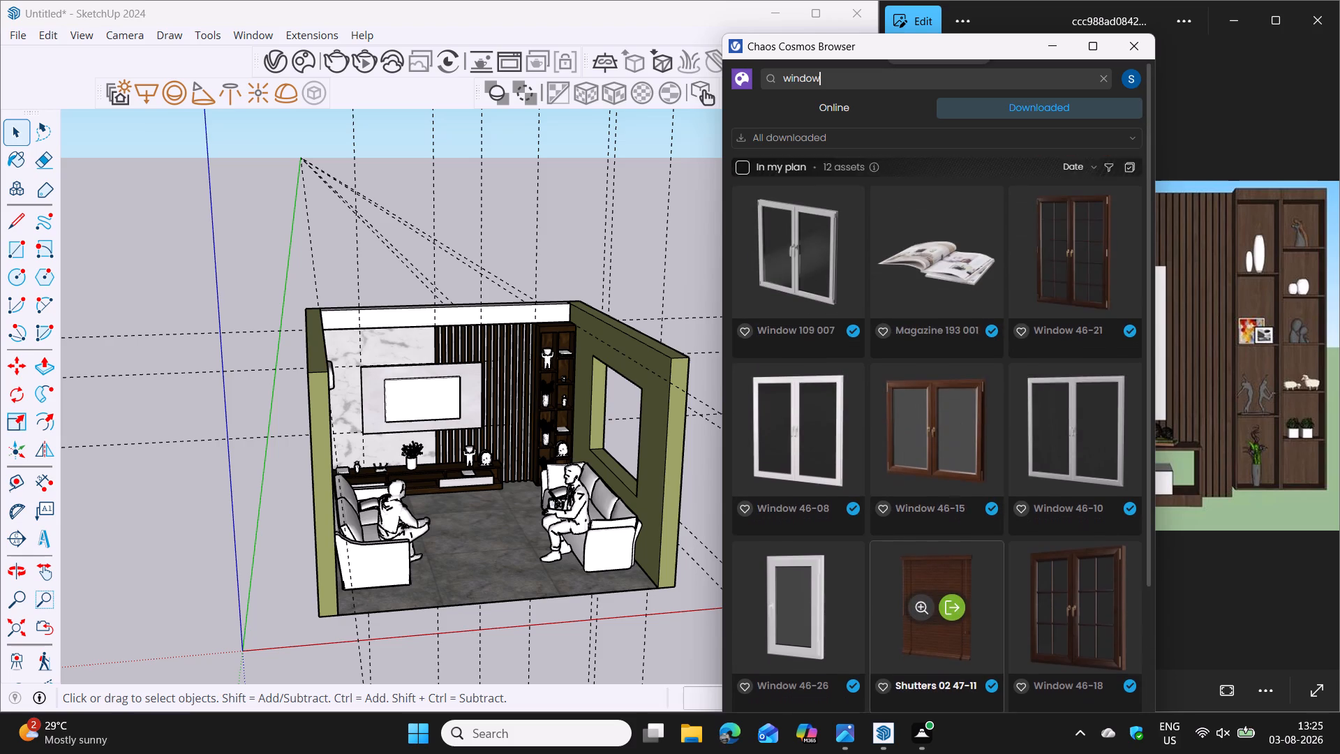
{"action": "scroll", "coordinate": [1002, 422], "scroll_direction": "down", "scroll_amount": 4}
{"action": "scroll", "coordinate": [1002, 422], "scroll_direction": "up", "scroll_amount": 8}
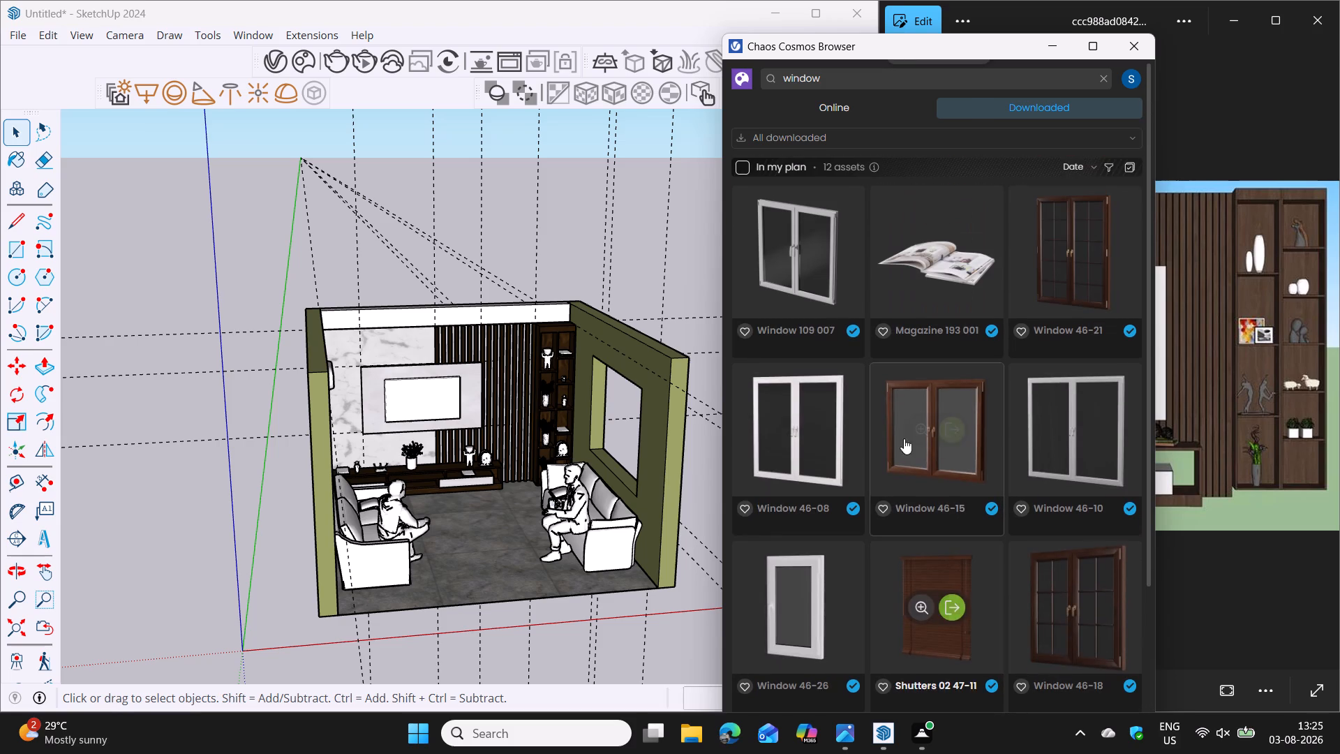
{"action": "left_click", "coordinate": [812, 433]}
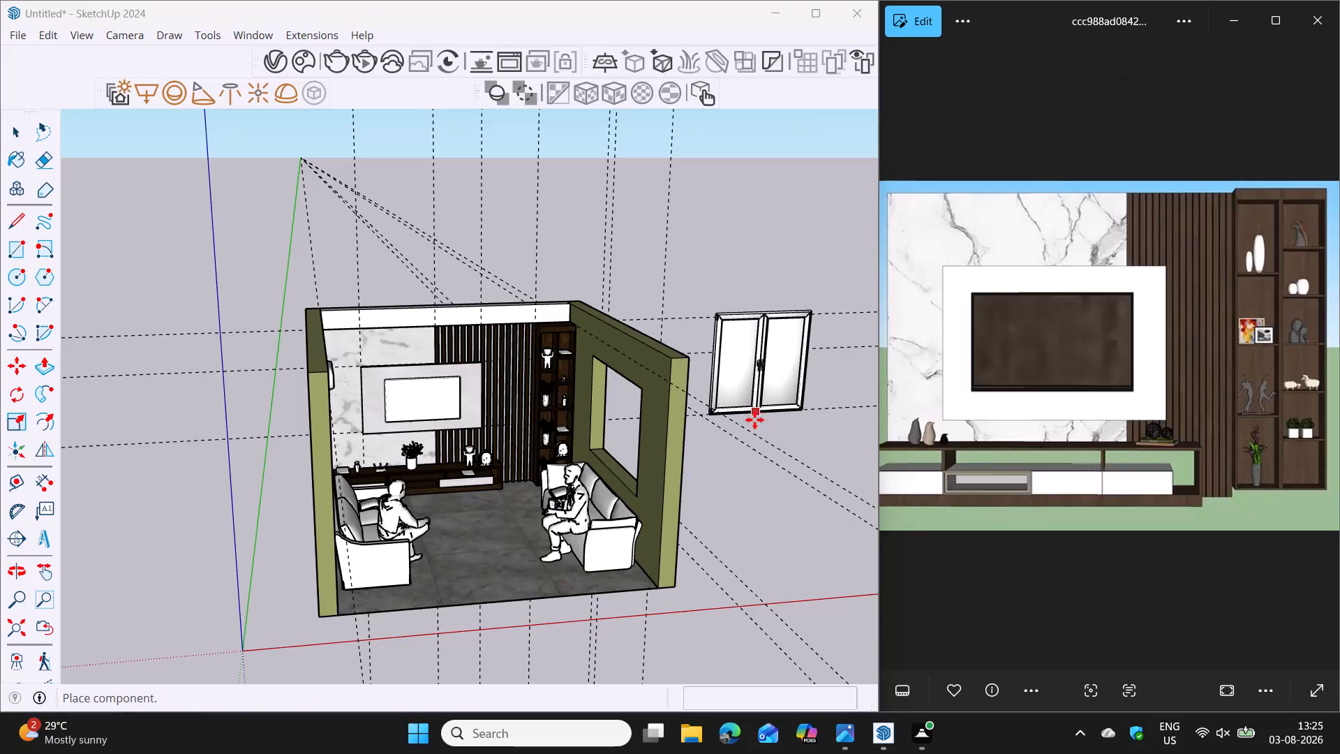
{"action": "middle_click_drag", "start_coordinate": [749, 503], "coordinate": [511, 501]}
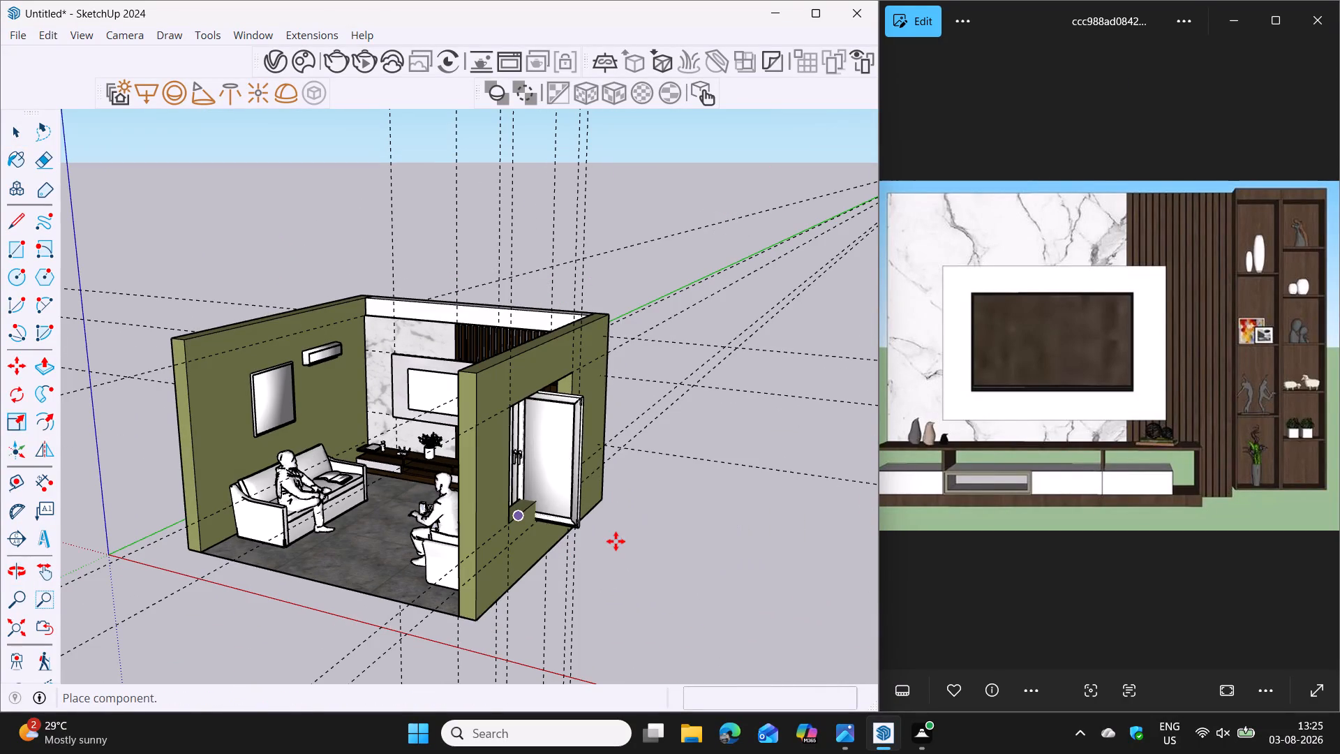
{"action": "left_click", "coordinate": [688, 561]}
{"action": "middle_click_drag", "start_coordinate": [640, 591], "coordinate": [719, 580]}
{"action": "key", "text": "Escape"}
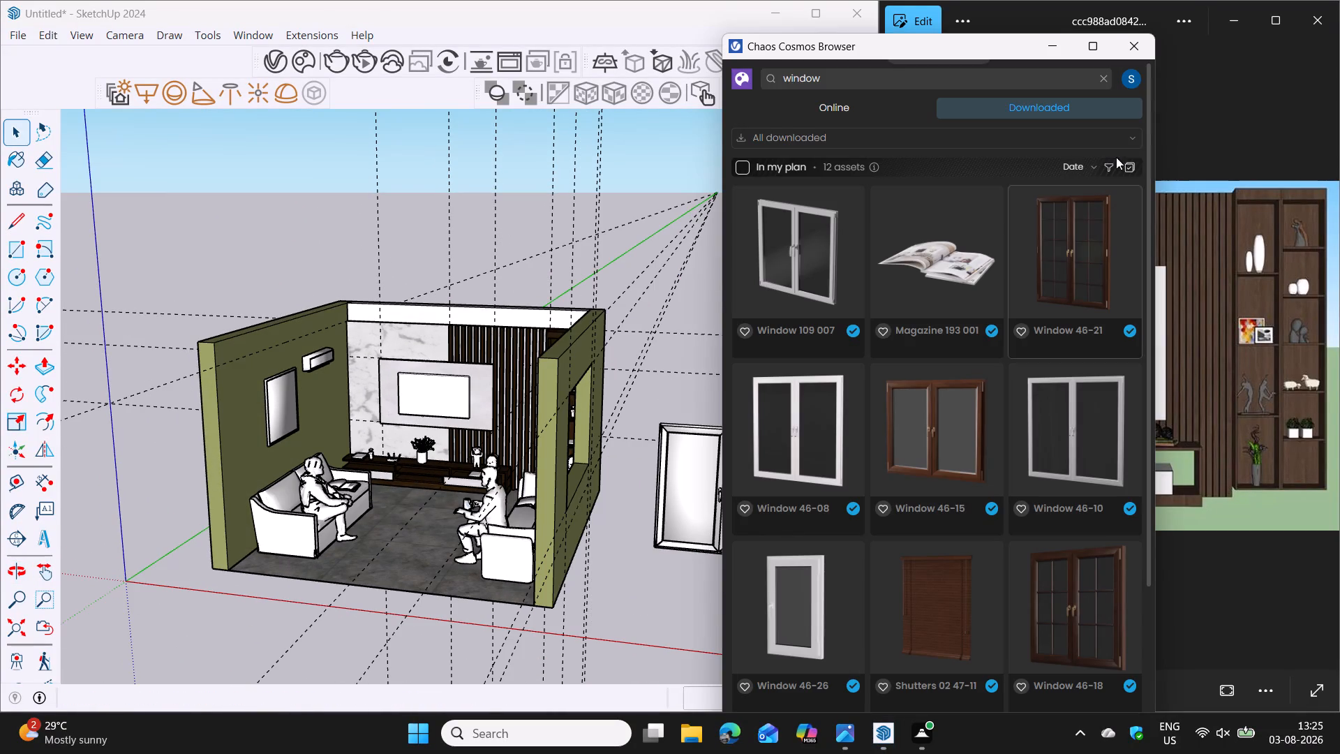
{"action": "left_click", "coordinate": [1135, 46]}
Rotate Window 46-08 by 90° about the blue axis around its bottom corner nearest the wall.
{"action": "middle_click_drag", "start_coordinate": [790, 424], "coordinate": [667, 420], "text": "shift"}
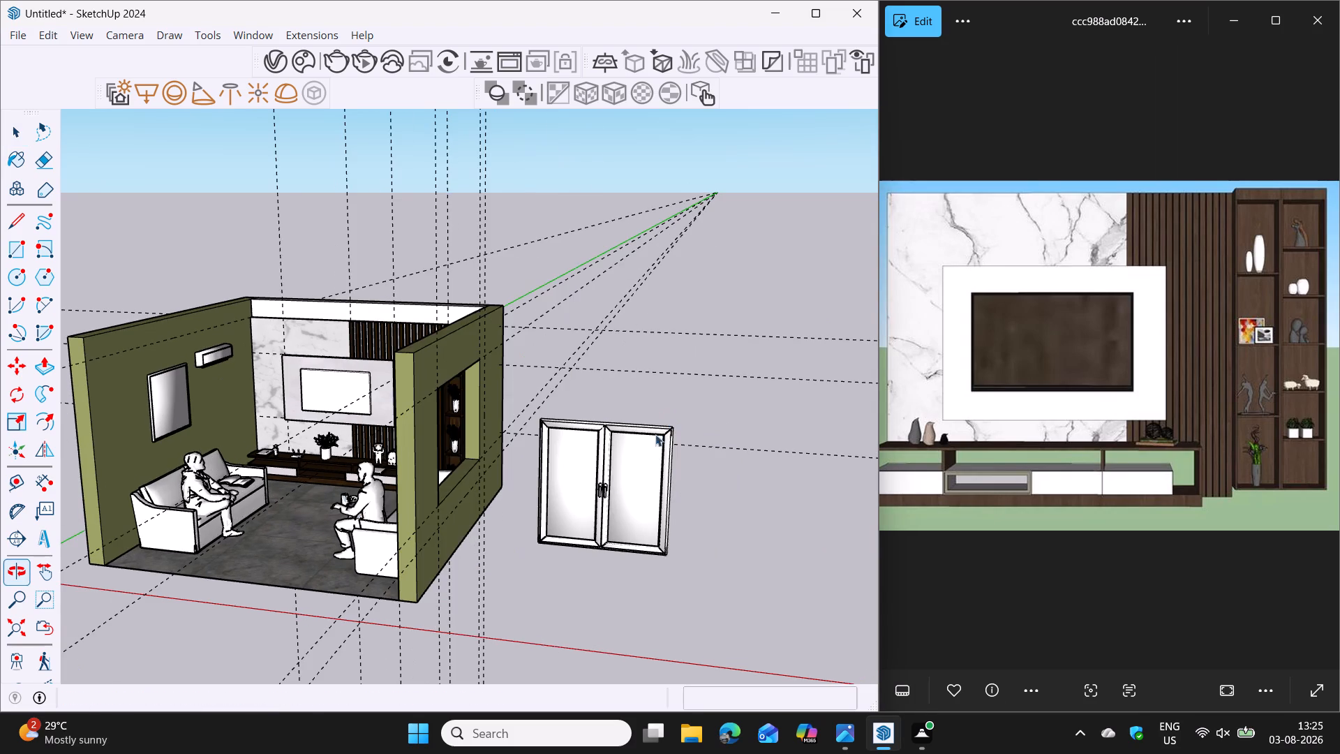
{"action": "middle_click_drag", "start_coordinate": [609, 501], "coordinate": [640, 533]}
{"action": "scroll", "coordinate": [648, 533], "scroll_direction": "up", "scroll_amount": 11}
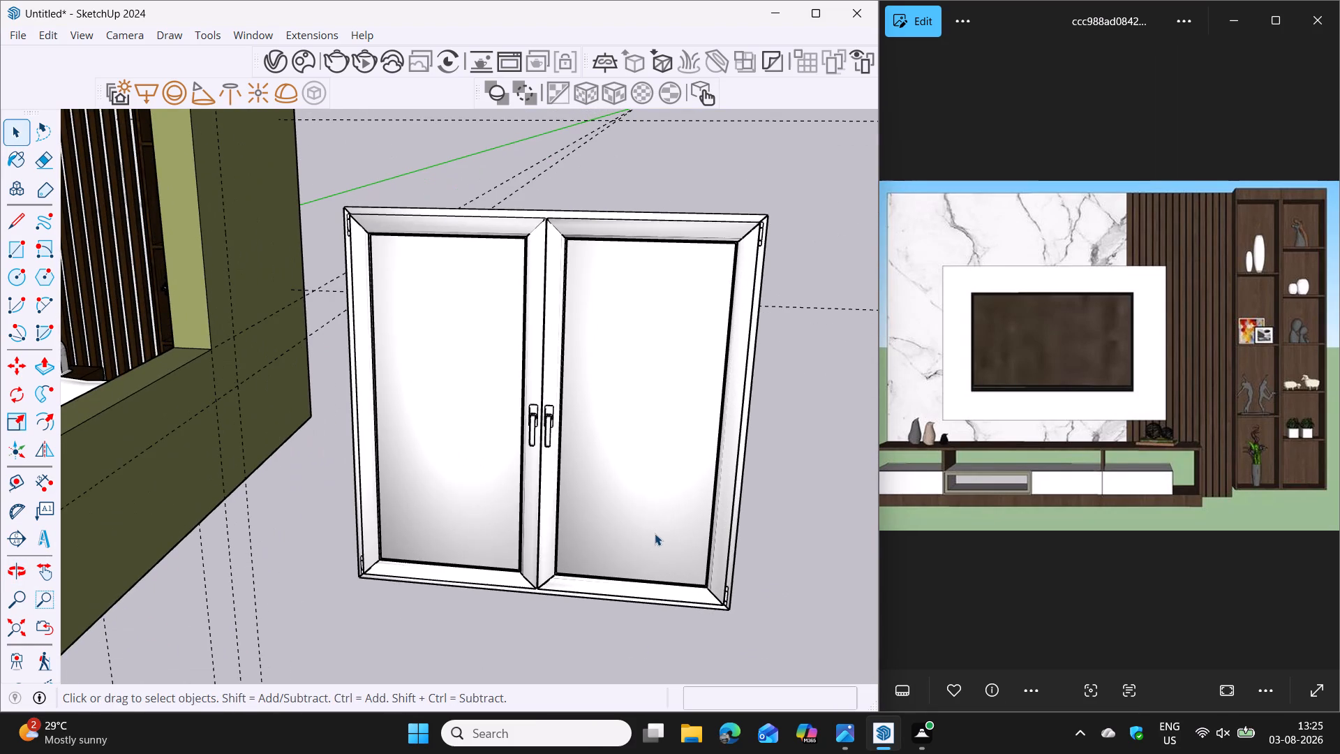
{"action": "left_click", "coordinate": [650, 539]}
{"action": "key", "text": "q"}
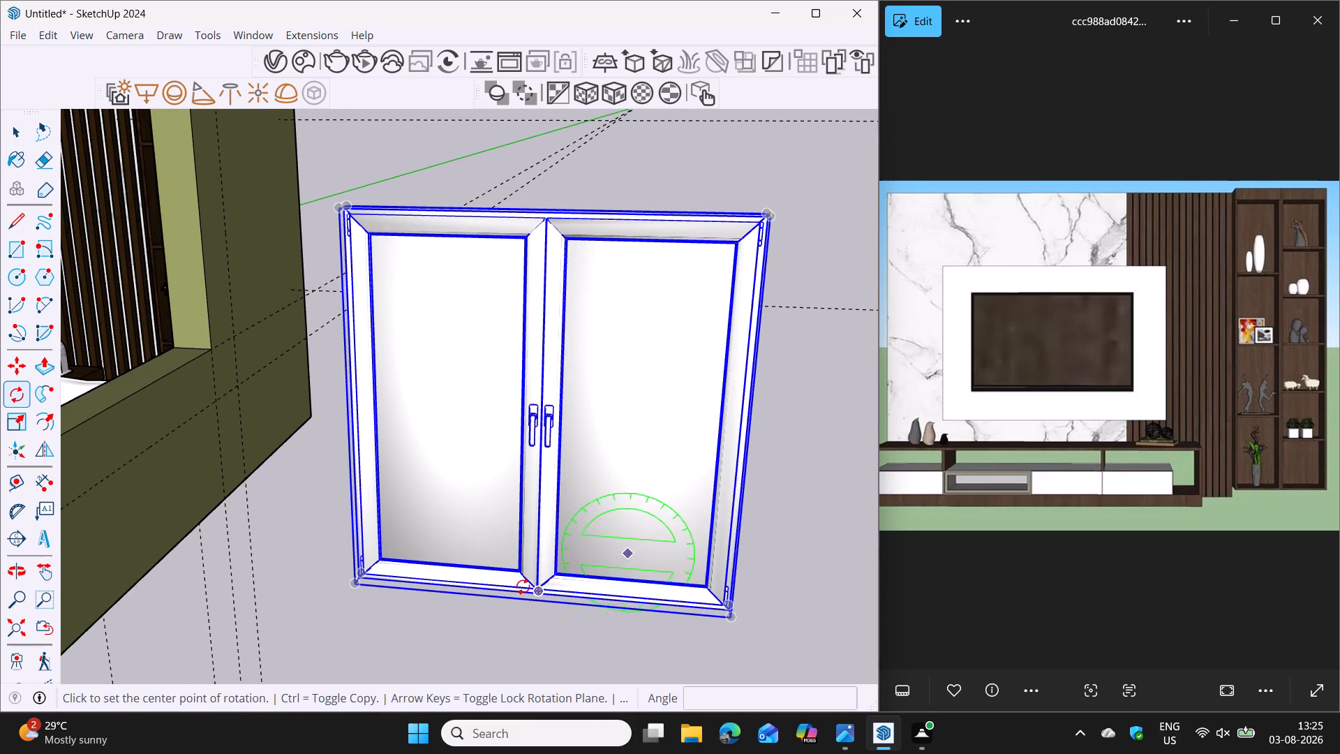
{"action": "key", "text": "Up"}
{"action": "left_click", "coordinate": [355, 584]}
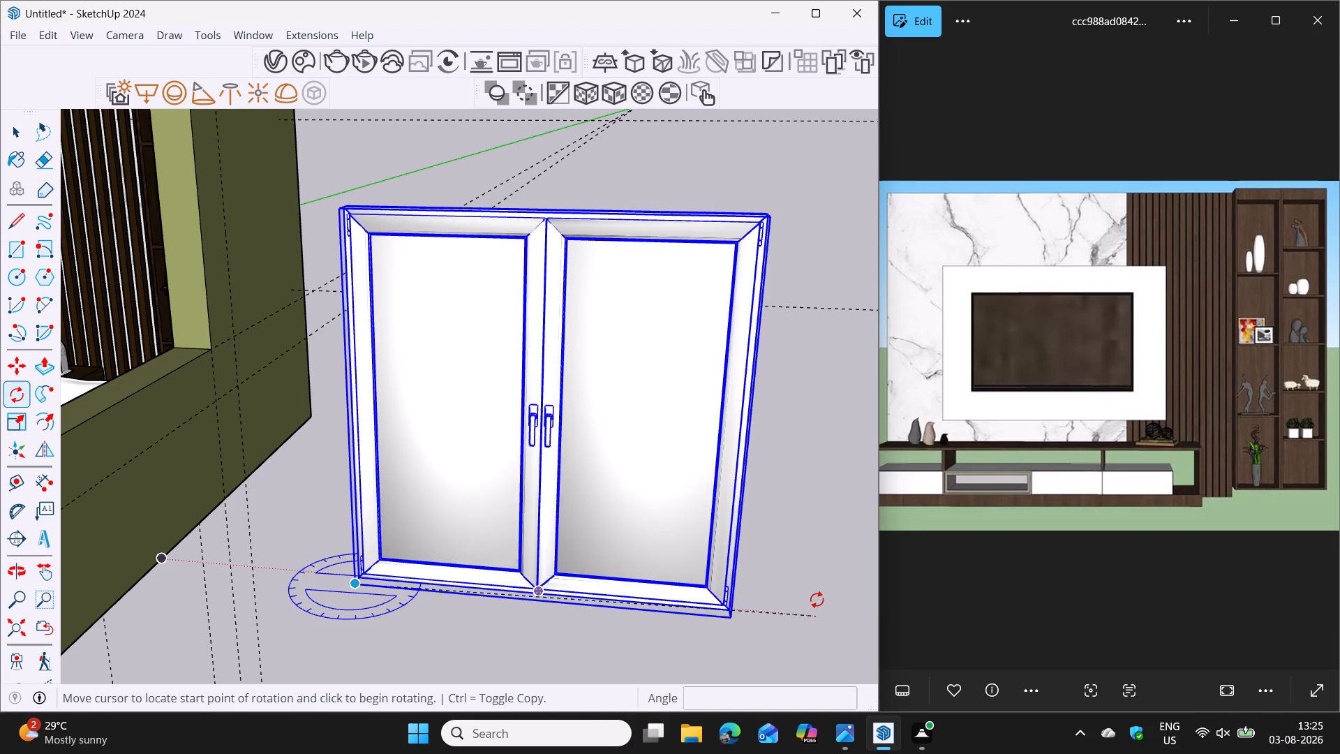
{"action": "left_click", "coordinate": [814, 621]}
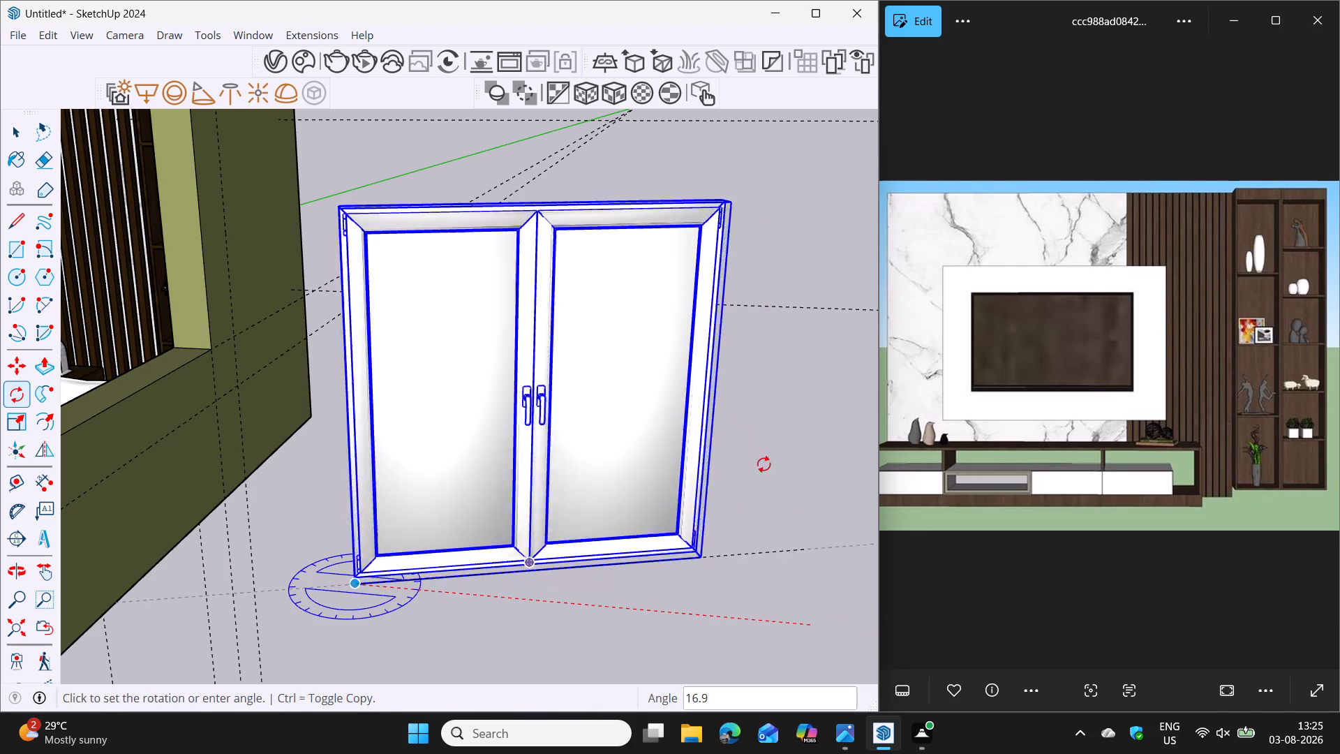
{"action": "type", "text": "90"}
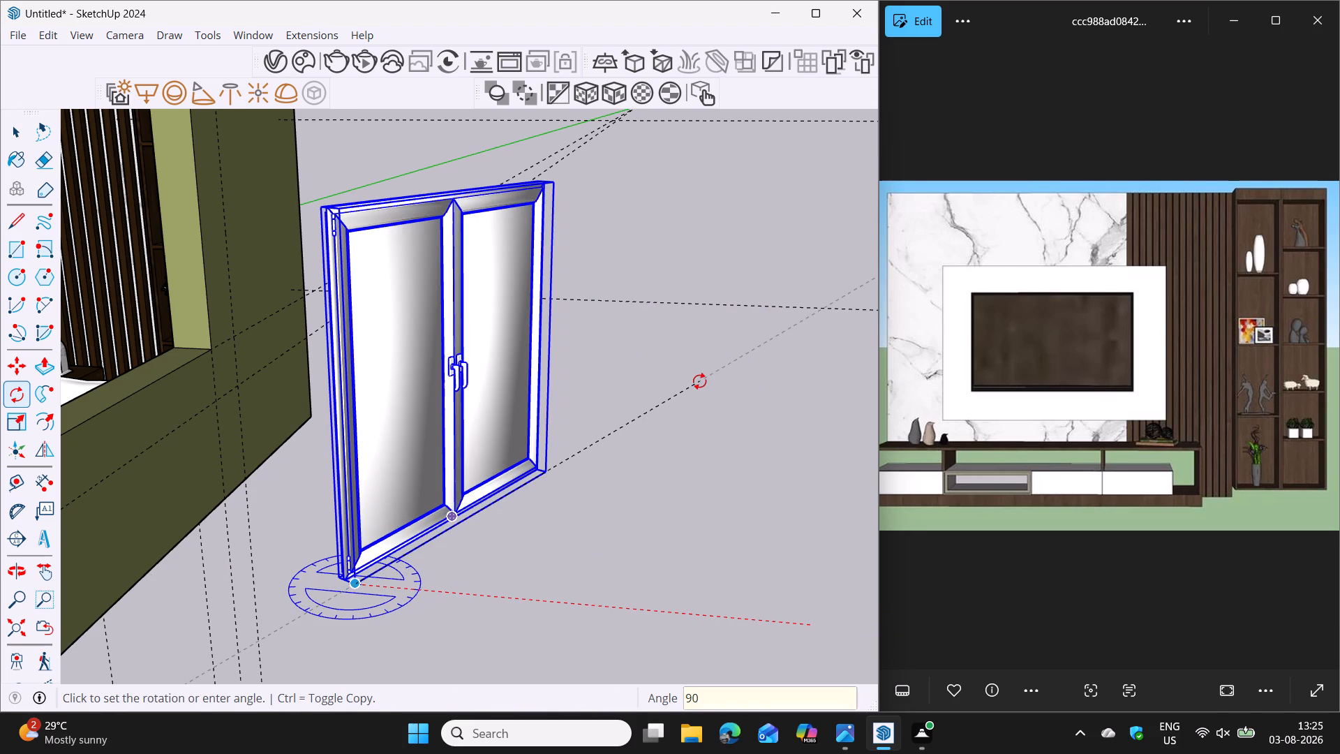
{"action": "key", "text": "Return"}
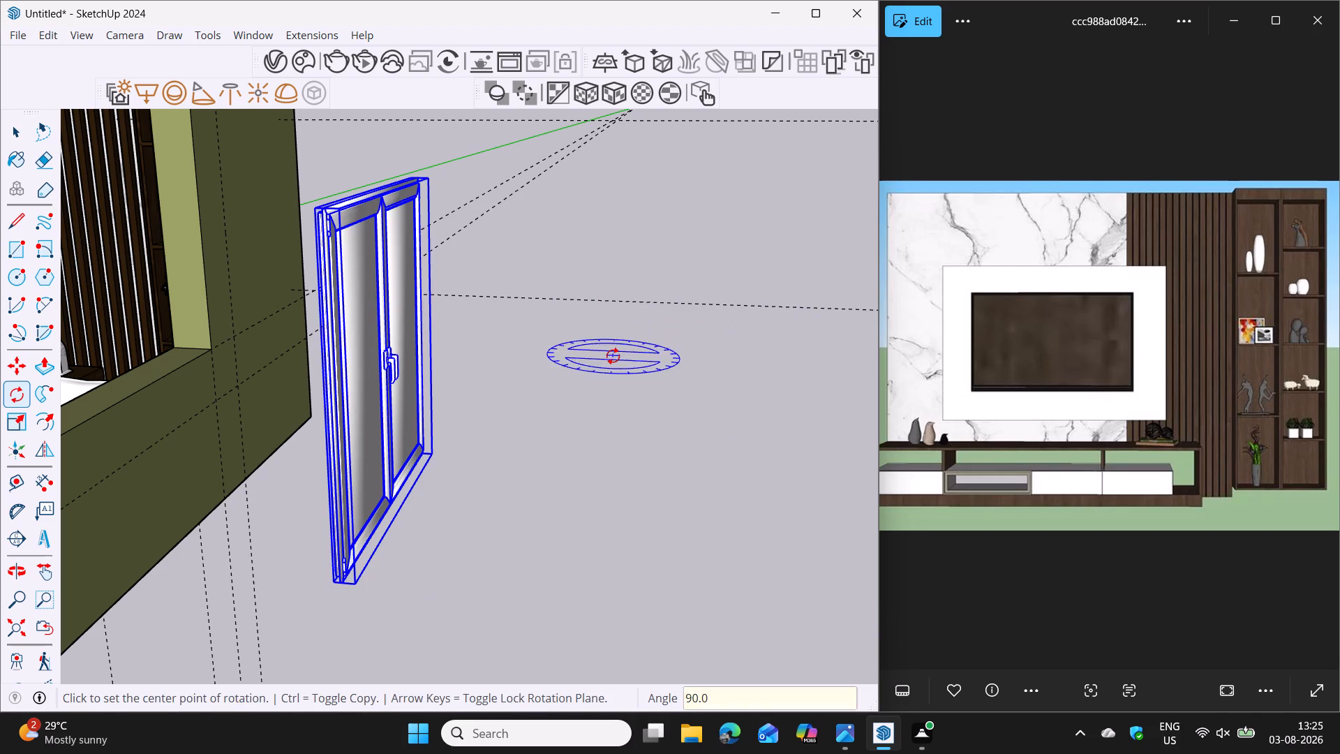
{"action": "key", "text": "space"}
Move Window 46-08 by its bottom outer corner onto the lower corner of the wall opening, on the wall's outer face.
{"action": "scroll", "coordinate": [540, 498], "scroll_direction": "down", "scroll_amount": 4}
{"action": "middle_click_drag", "start_coordinate": [535, 501], "coordinate": [567, 432], "text": "shift"}
{"action": "middle_click_drag", "start_coordinate": [566, 440], "coordinate": [555, 493]}
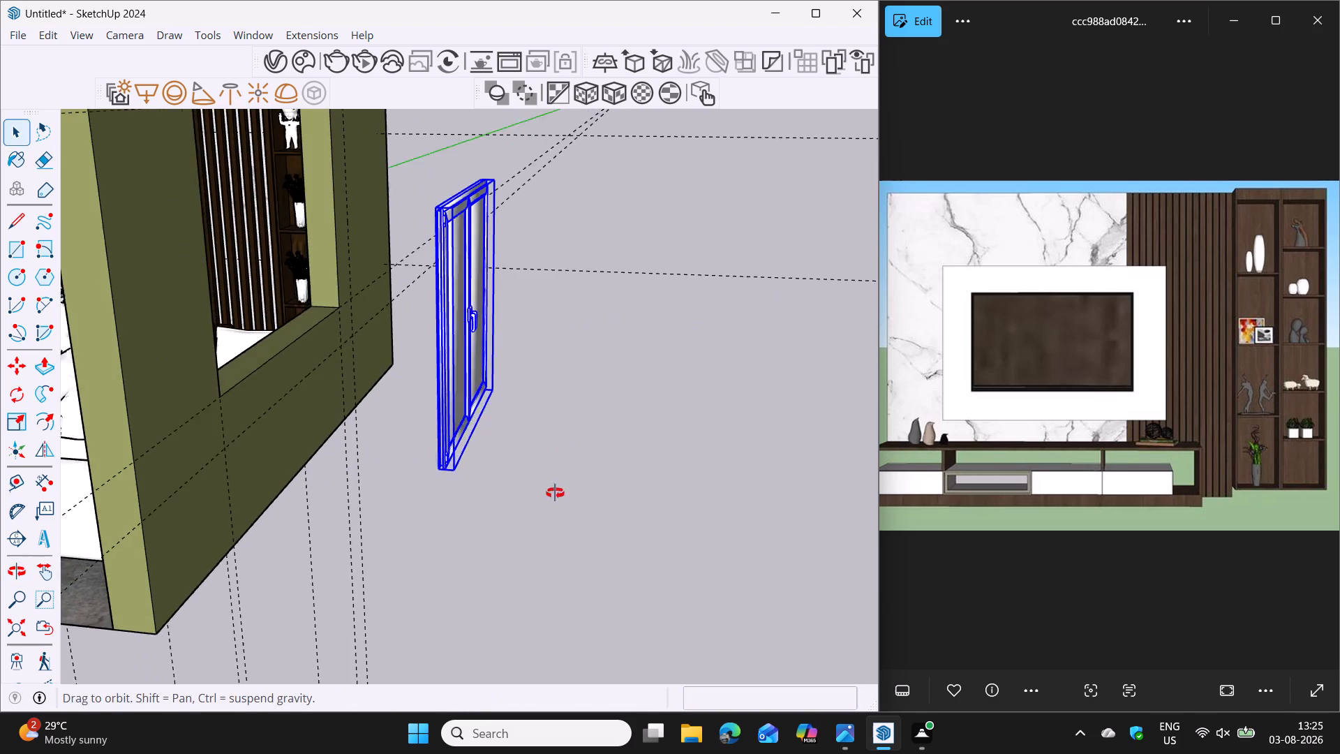
{"action": "middle_click_drag", "start_coordinate": [555, 493], "coordinate": [528, 535]}
{"action": "scroll", "coordinate": [531, 528], "scroll_direction": "down", "scroll_amount": 3}
{"action": "middle_click_drag", "start_coordinate": [538, 498], "coordinate": [597, 444], "text": "shift"}
{"action": "middle_click_drag", "start_coordinate": [597, 445], "coordinate": [575, 439]}
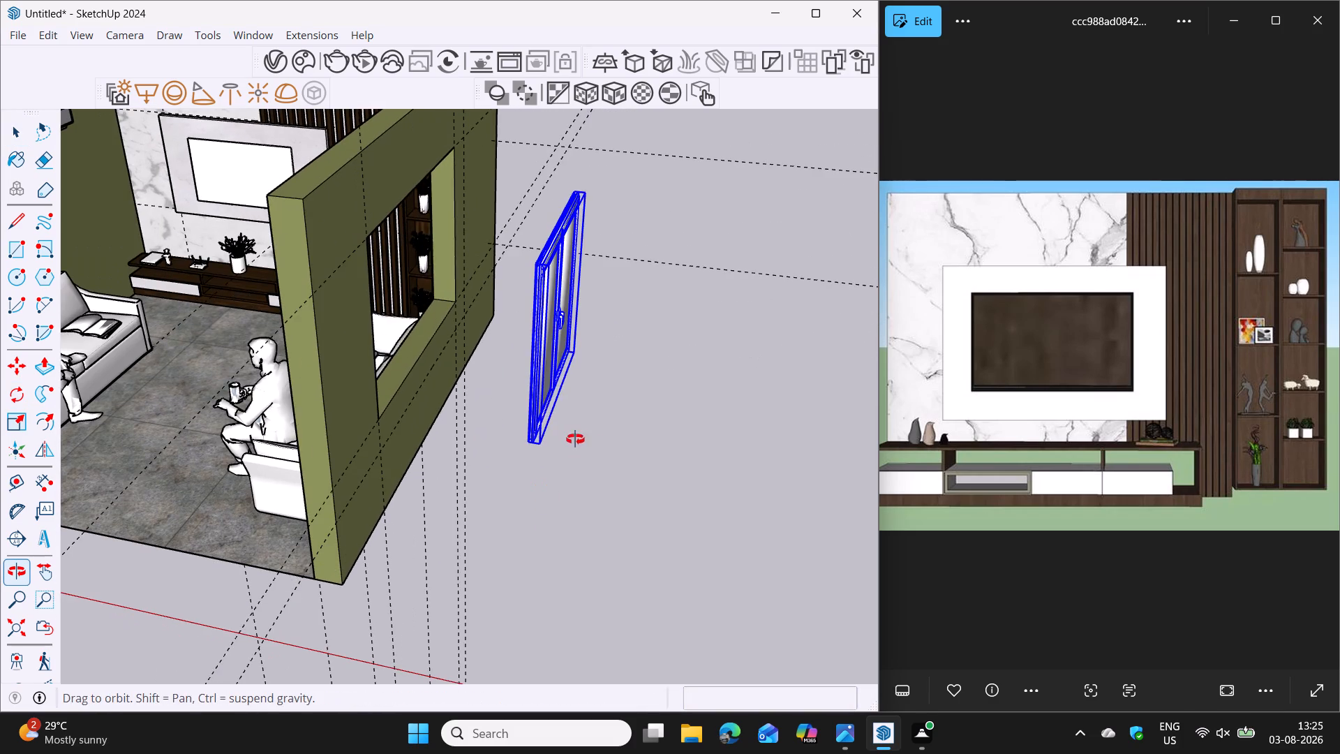
{"action": "middle_click_drag", "start_coordinate": [575, 439], "coordinate": [556, 436]}
{"action": "scroll", "coordinate": [487, 452], "scroll_direction": "up", "scroll_amount": 20}
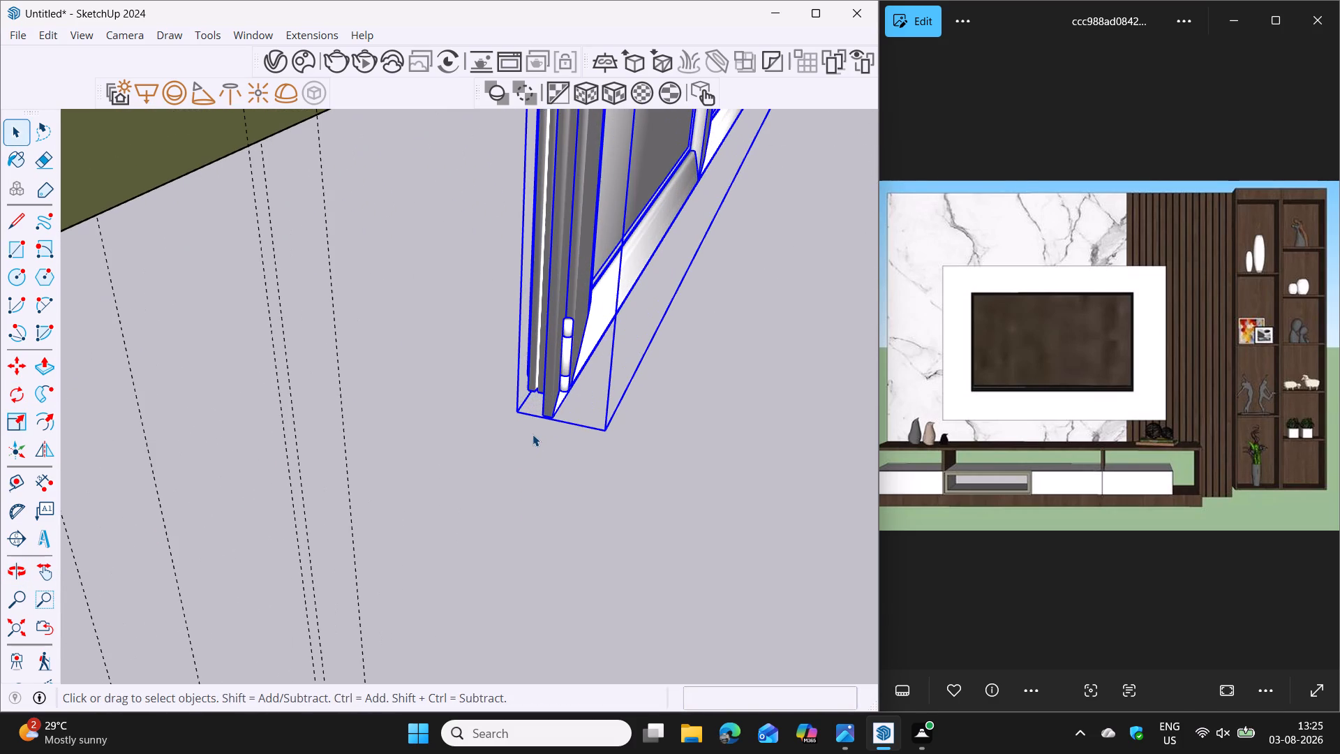
{"action": "key", "text": "m"}
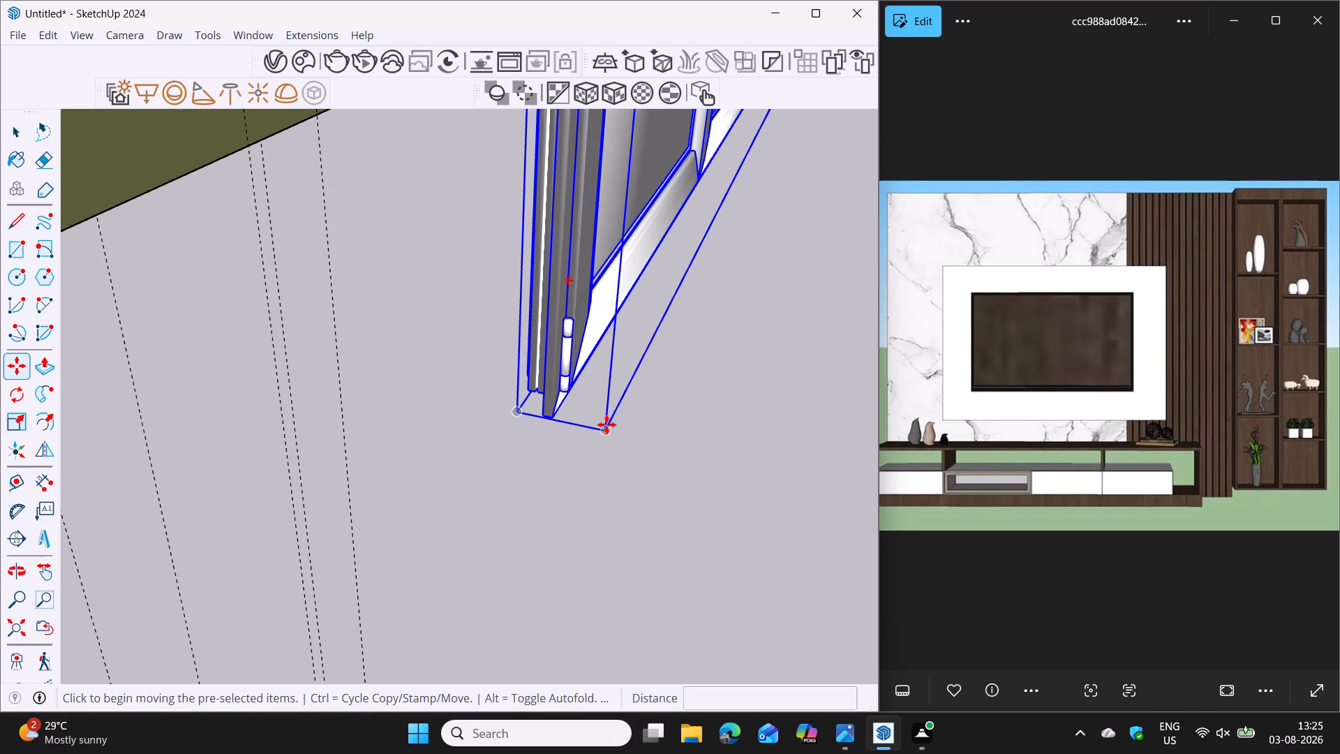
{"action": "left_click", "coordinate": [604, 431]}
{"action": "scroll", "coordinate": [371, 420], "scroll_direction": "down", "scroll_amount": 10}
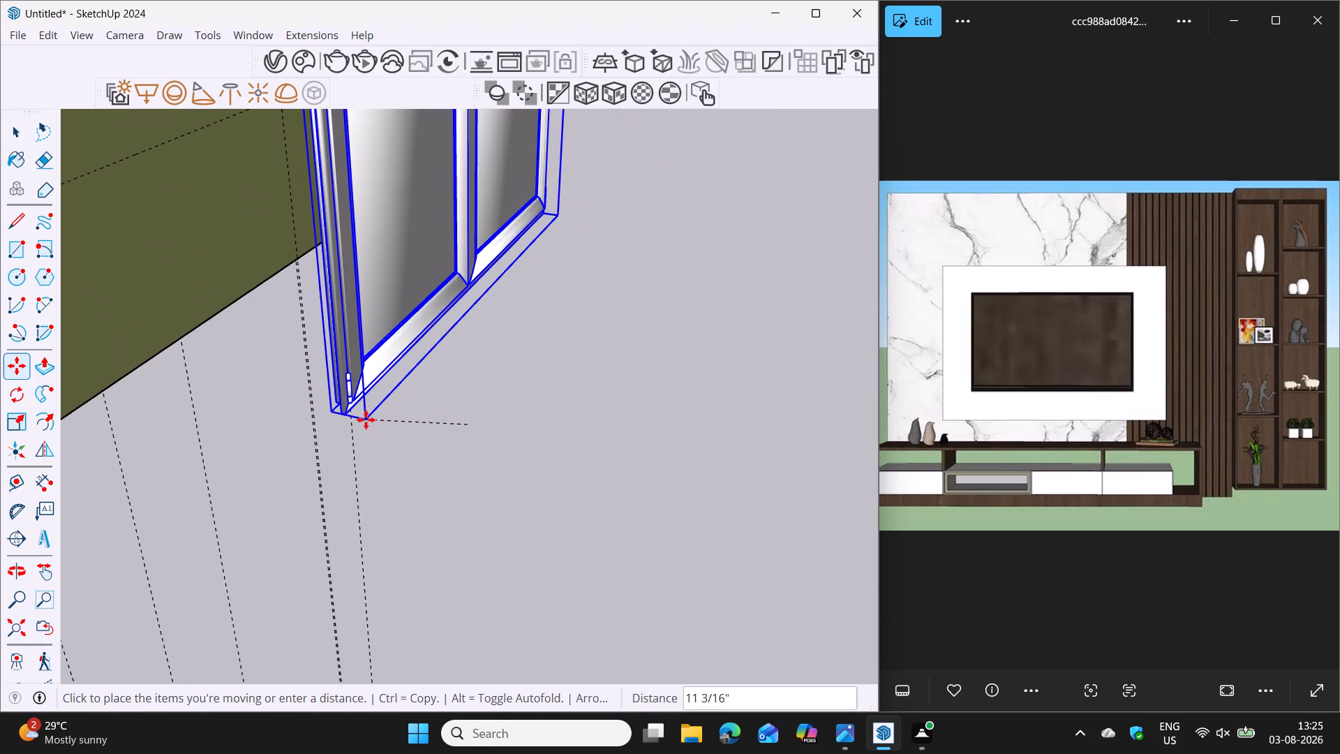
{"action": "scroll", "coordinate": [368, 418], "scroll_direction": "down", "scroll_amount": 2}
{"action": "middle_click_drag", "start_coordinate": [365, 409], "coordinate": [561, 417], "text": "shift"}
{"action": "scroll", "coordinate": [548, 420], "scroll_direction": "down", "scroll_amount": 5}
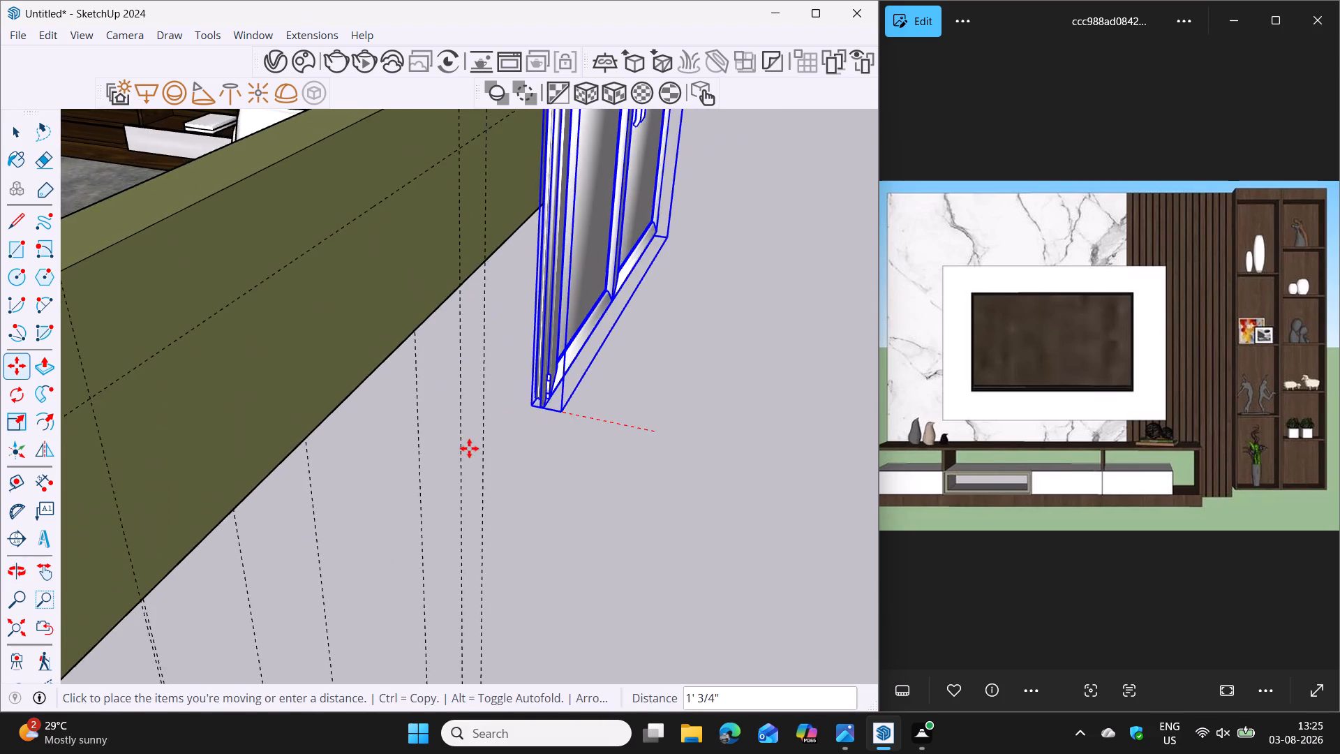
{"action": "scroll", "coordinate": [469, 448], "scroll_direction": "down", "scroll_amount": 1}
{"action": "scroll", "coordinate": [369, 444], "scroll_direction": "down", "scroll_amount": 2}
{"action": "middle_click_drag", "start_coordinate": [410, 414], "coordinate": [202, 454]}
{"action": "scroll", "coordinate": [220, 445], "scroll_direction": "down", "scroll_amount": 3}
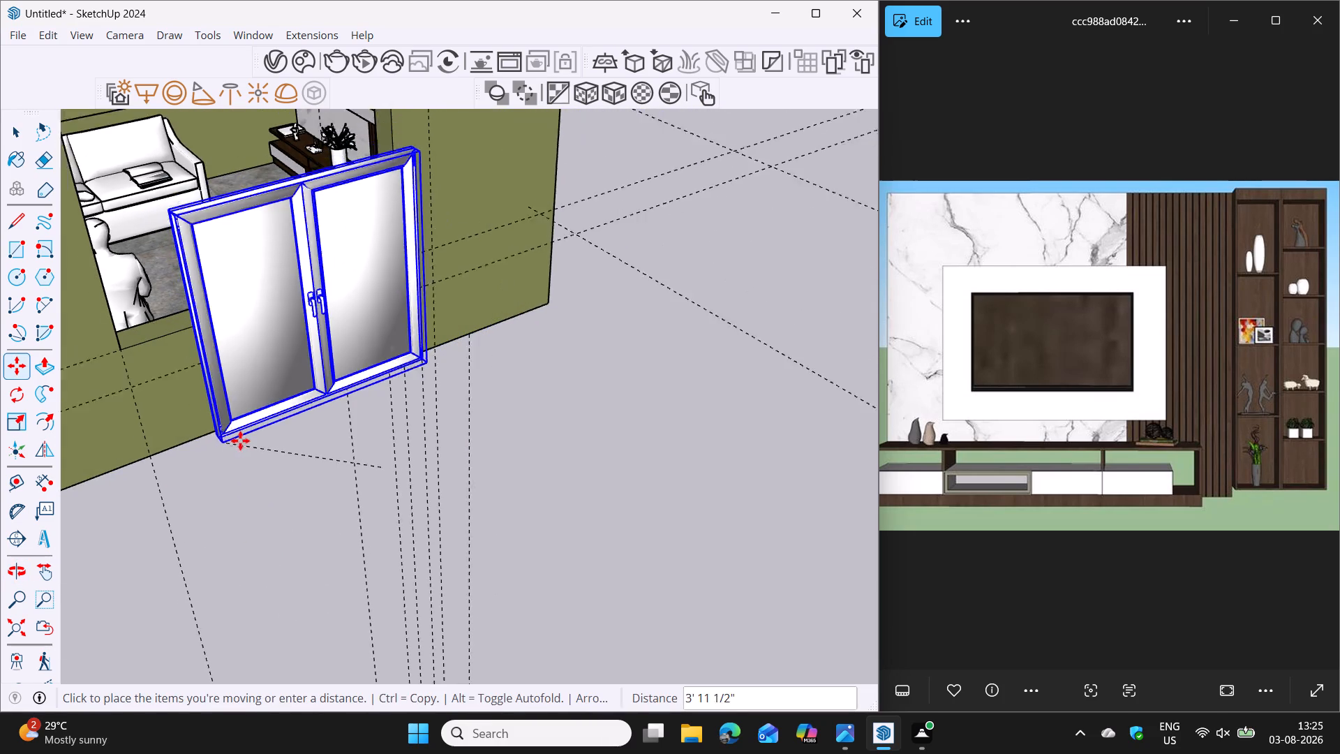
{"action": "middle_click_drag", "start_coordinate": [246, 440], "coordinate": [385, 446], "text": "shift"}
{"action": "scroll", "coordinate": [315, 411], "scroll_direction": "up", "scroll_amount": 7}
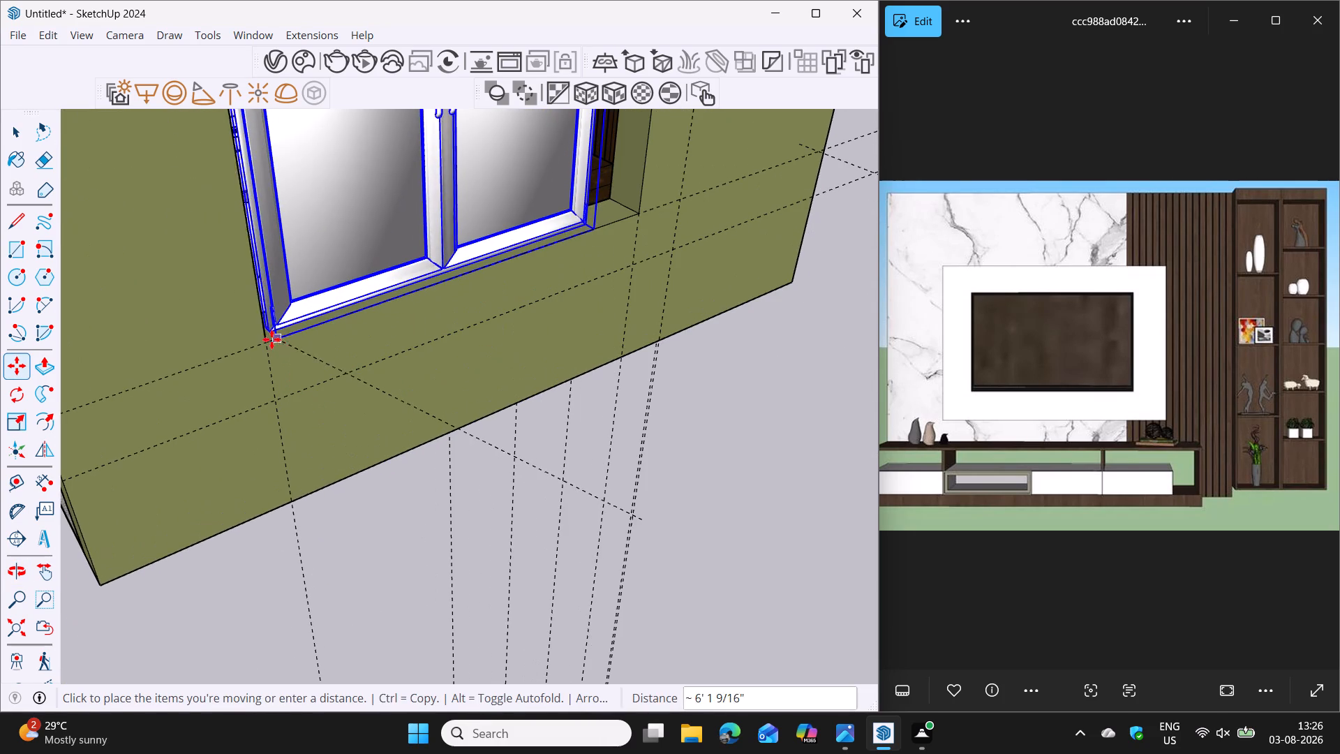
{"action": "left_click", "coordinate": [264, 339]}
Show back edges and scale Window 46-08's width by about 1.20 to reach the opening's far side edge.
{"action": "scroll", "coordinate": [532, 302], "scroll_direction": "down", "scroll_amount": 6}
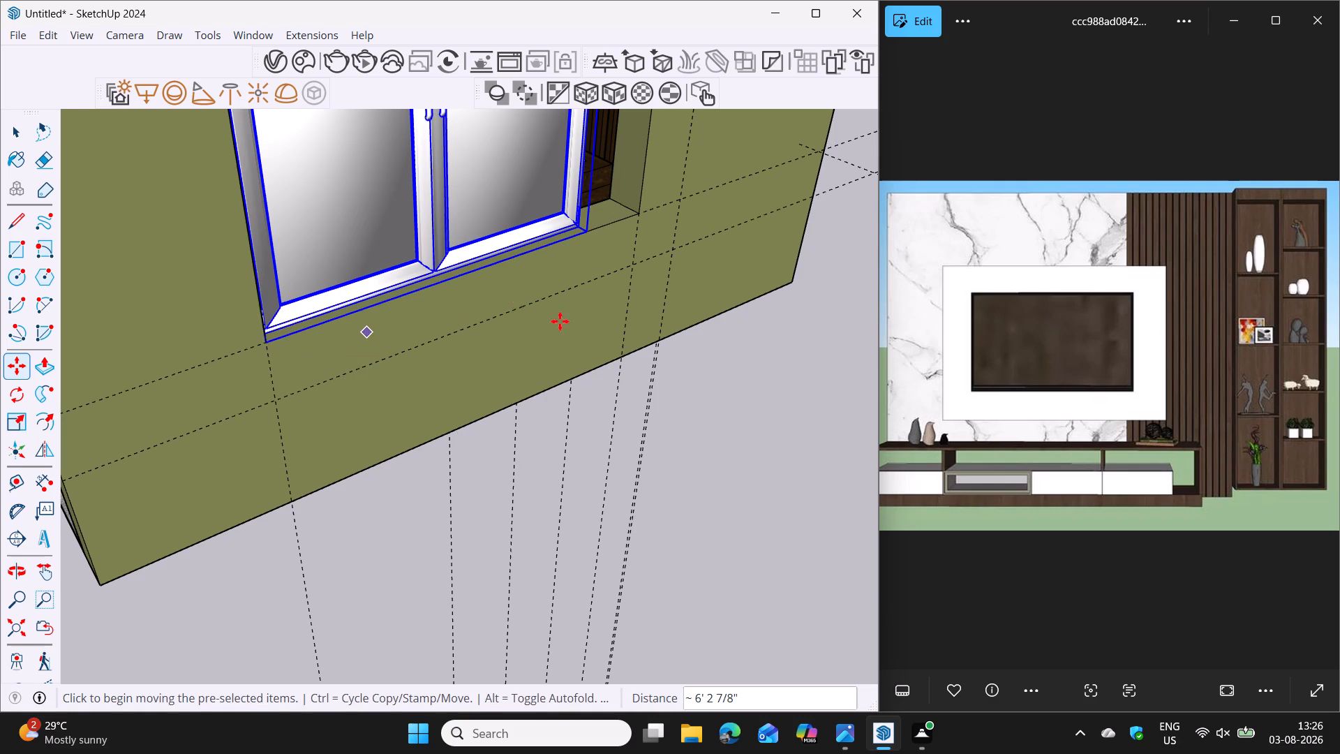
{"action": "middle_click_drag", "start_coordinate": [397, 357], "coordinate": [750, 324]}
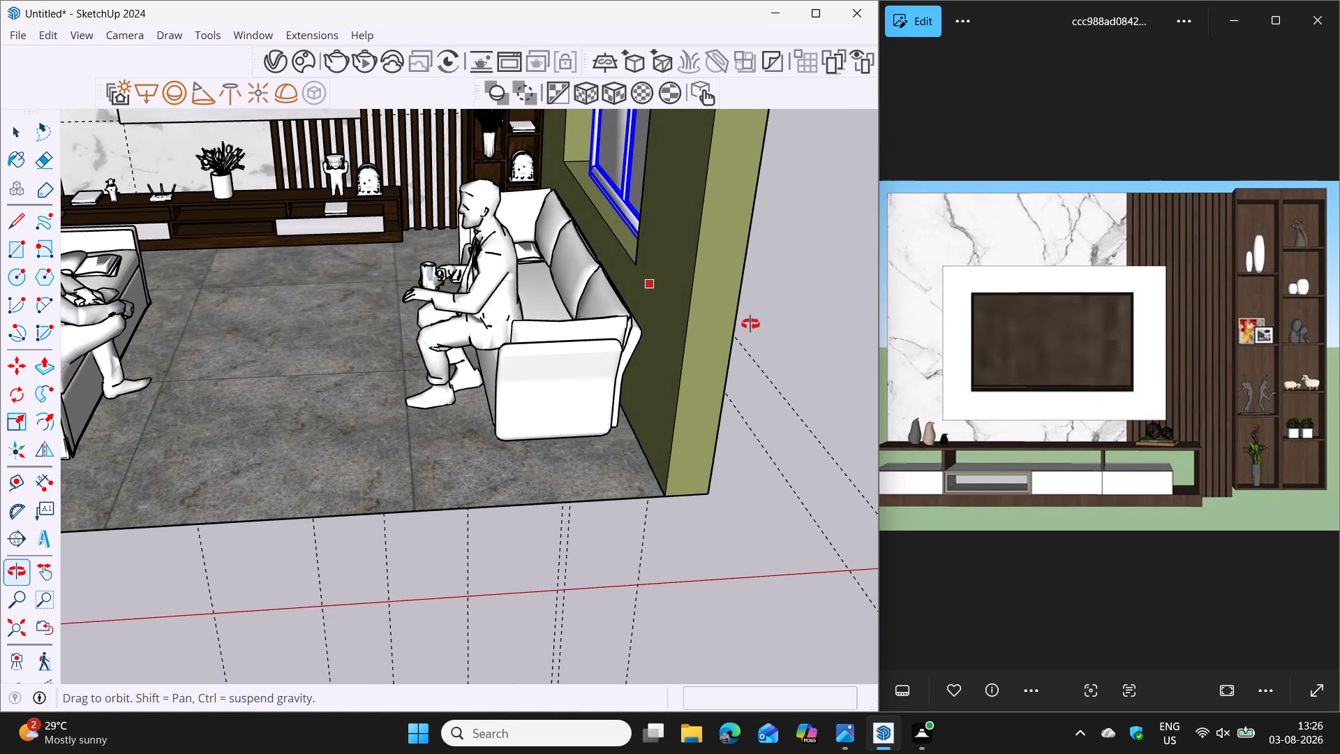
{"action": "middle_click_drag", "start_coordinate": [750, 324], "coordinate": [466, 351]}
{"action": "scroll", "coordinate": [489, 339], "scroll_direction": "down", "scroll_amount": 10}
{"action": "middle_click_drag", "start_coordinate": [694, 249], "coordinate": [703, 313], "text": "shift"}
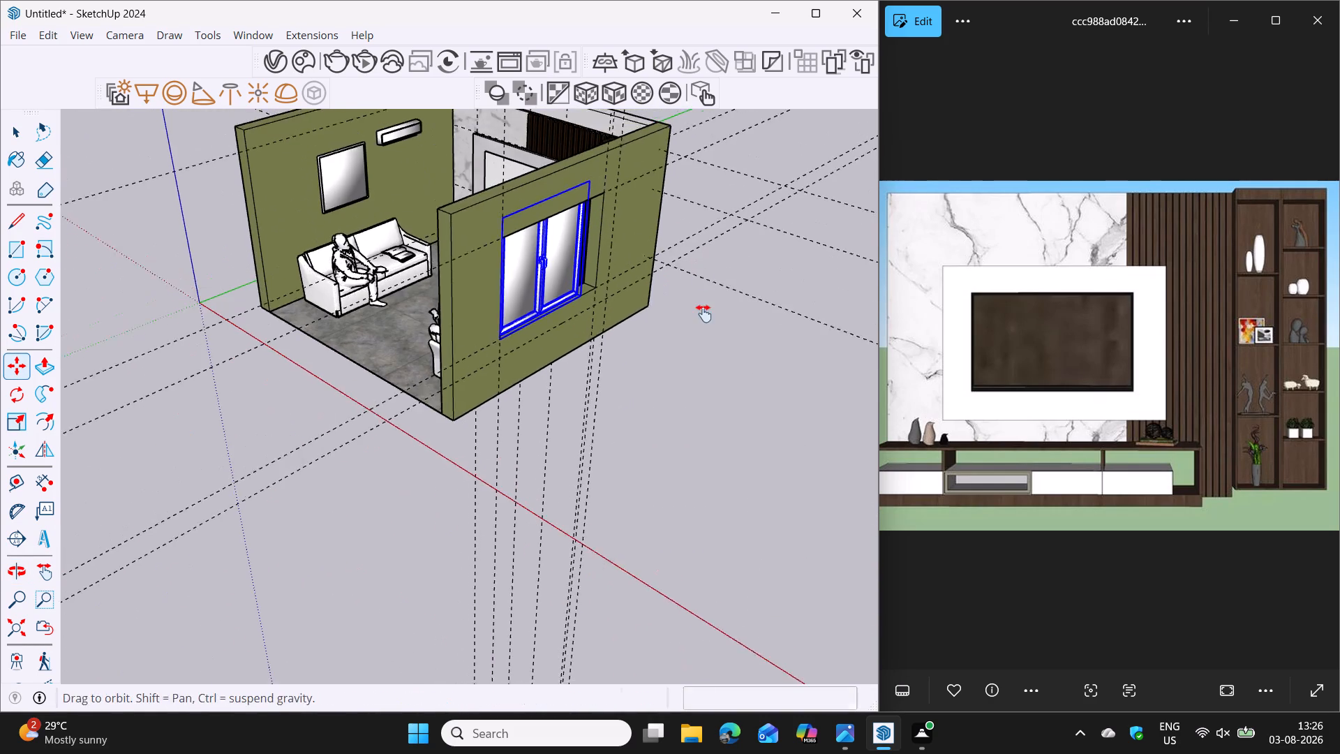
{"action": "middle_click_drag", "start_coordinate": [703, 313], "coordinate": [703, 320], "text": "shift"}
{"action": "middle_click_drag", "start_coordinate": [613, 350], "coordinate": [368, 299]}
{"action": "scroll", "coordinate": [368, 299], "scroll_direction": "up", "scroll_amount": 5}
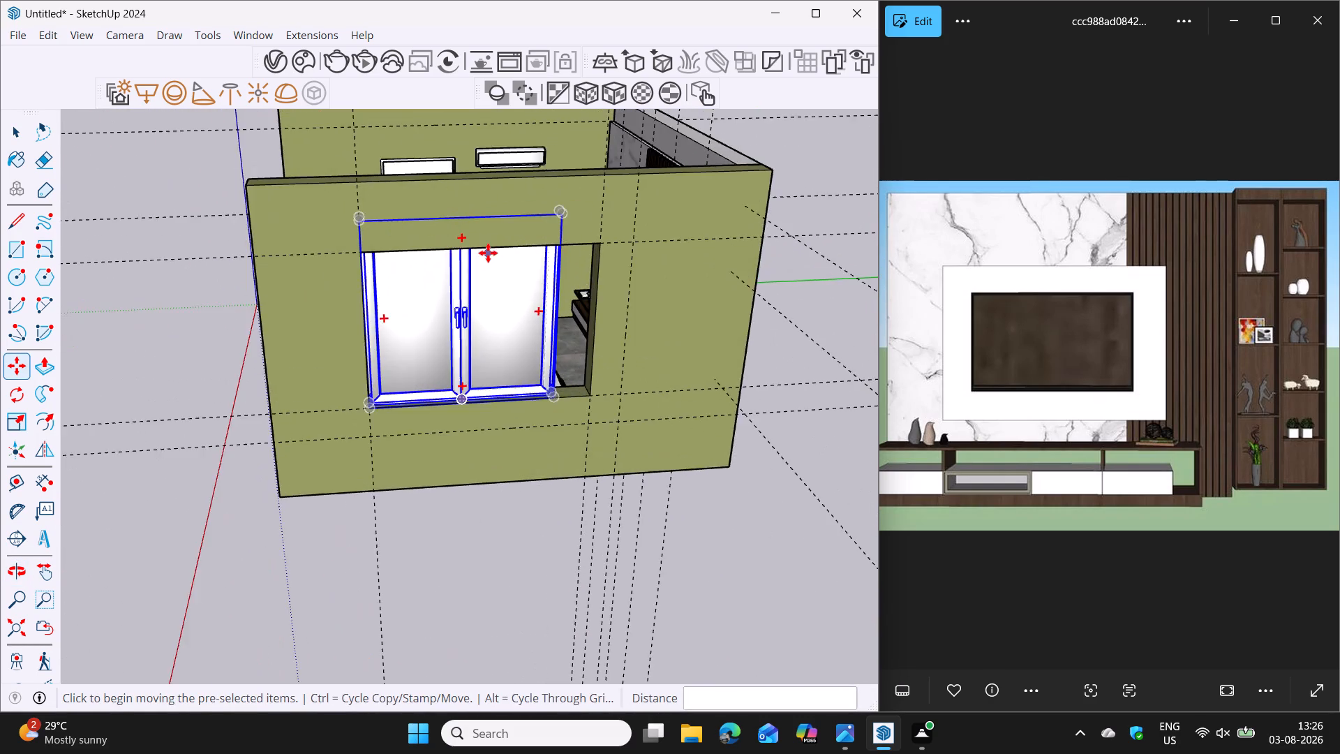
{"action": "scroll", "coordinate": [488, 253], "scroll_direction": "up", "scroll_amount": 6}
{"action": "key", "text": "s"}
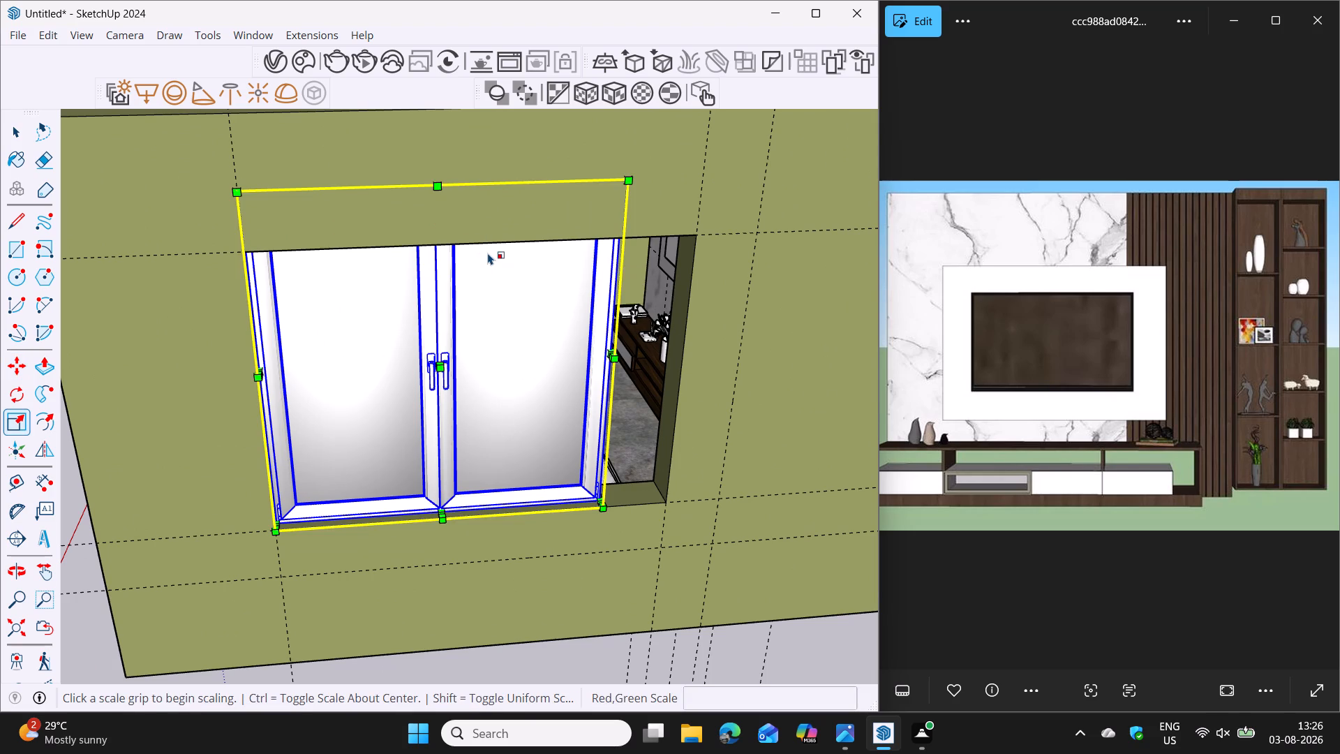
{"action": "key", "text": "k"}
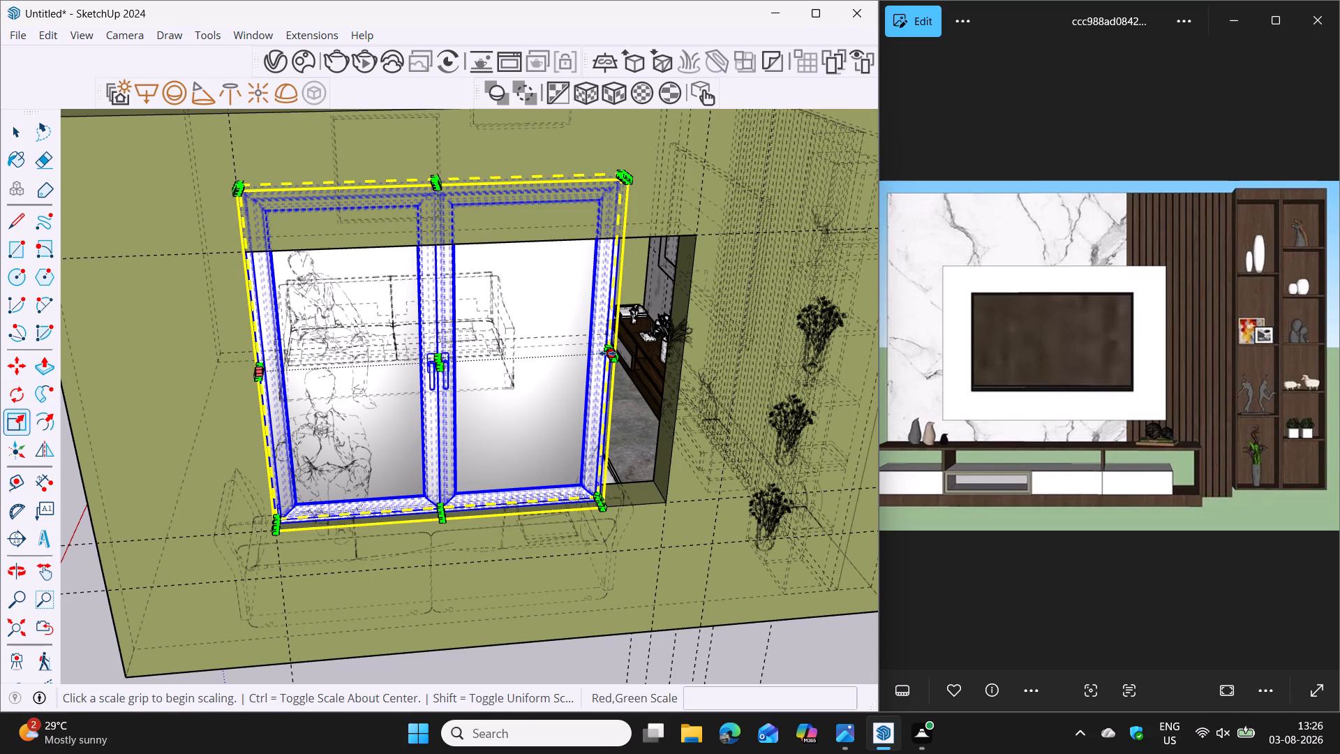
{"action": "scroll", "coordinate": [607, 353], "scroll_direction": "up", "scroll_amount": 4}
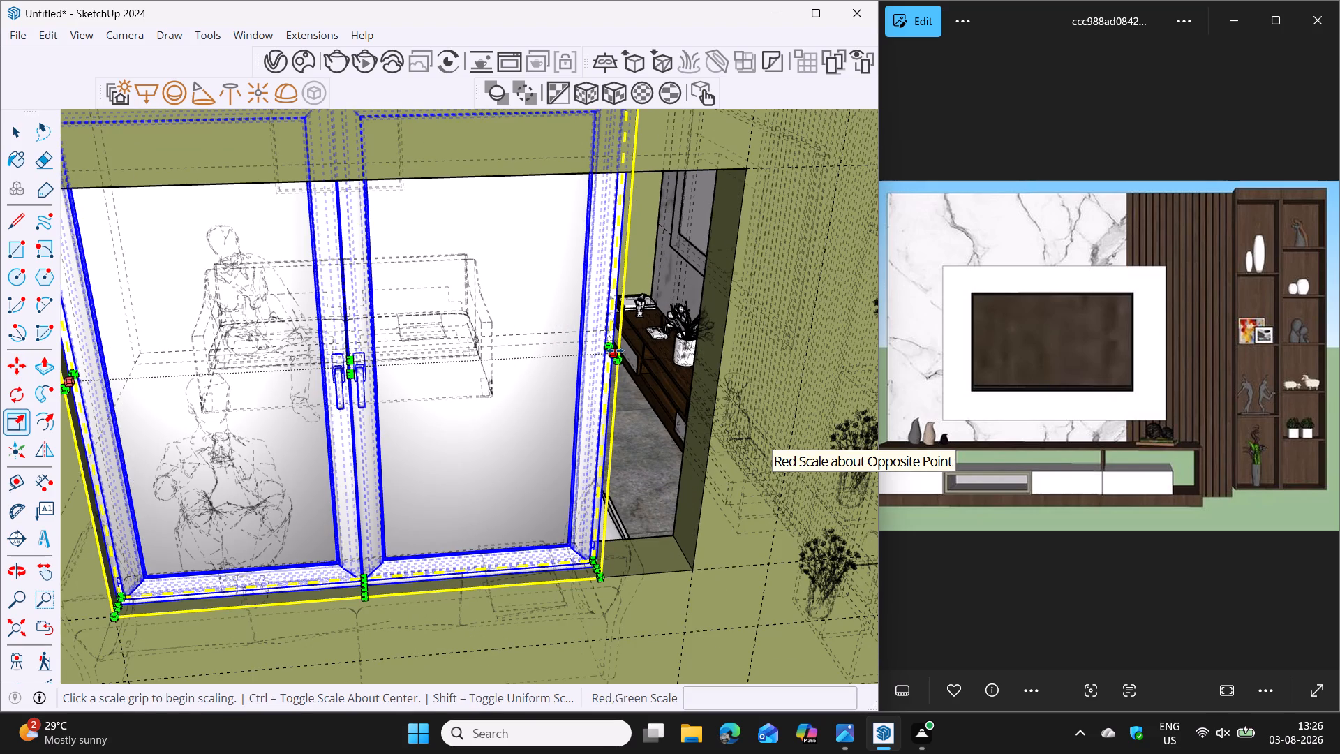
{"action": "left_click", "coordinate": [615, 351]}
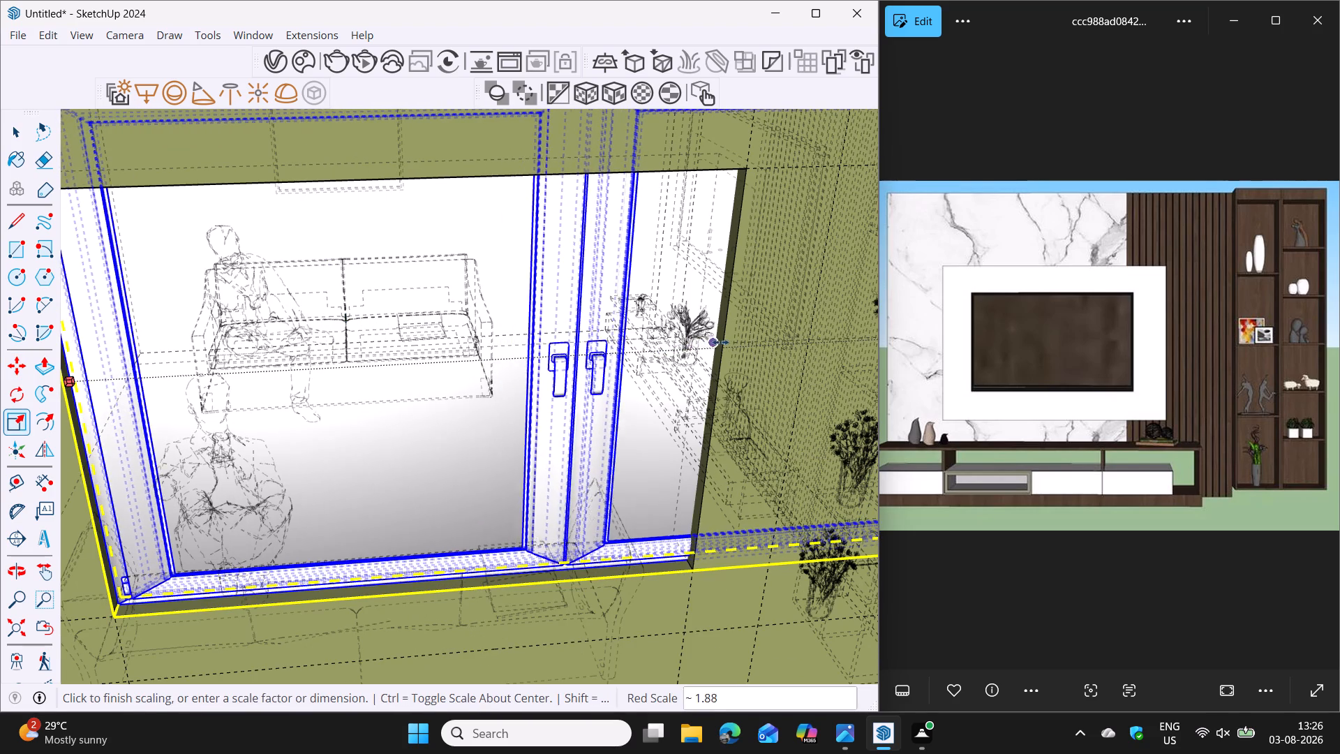
{"action": "left_click", "coordinate": [723, 341]}
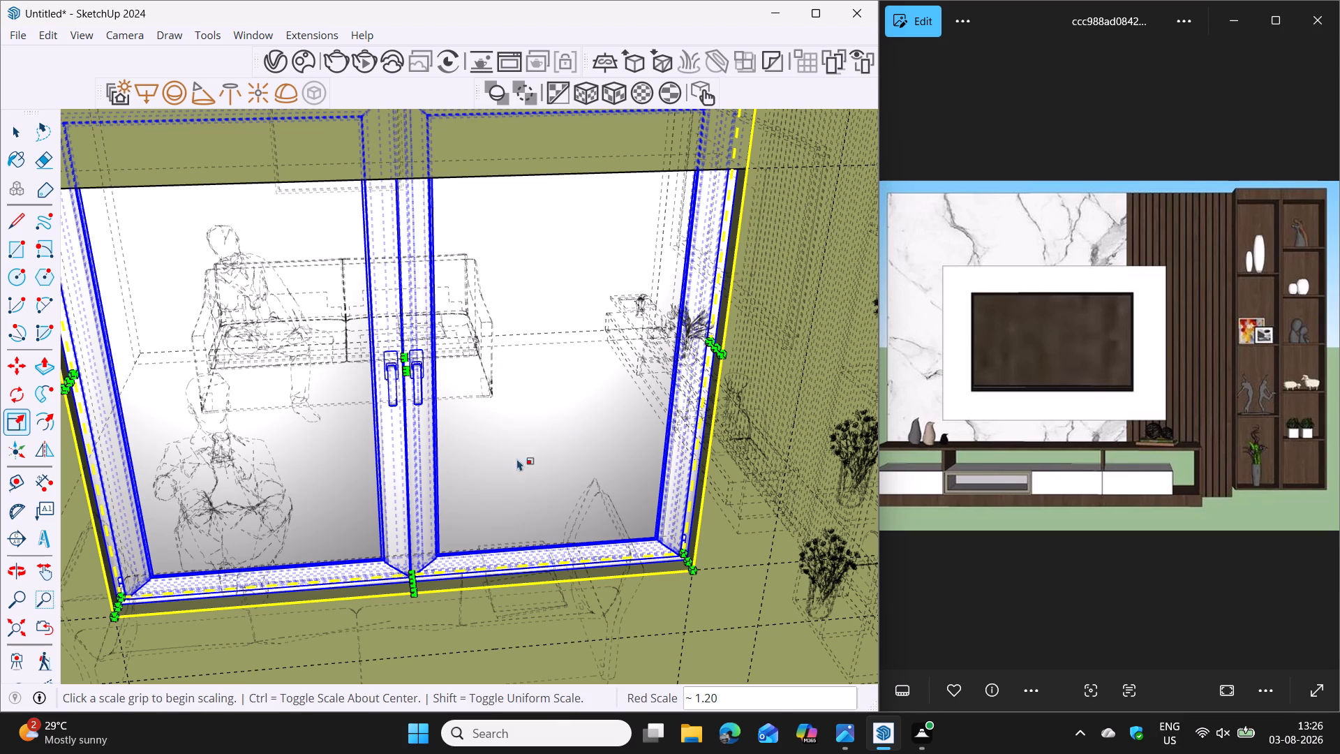
Scale Window 46-08's height by about 0.85 so its top meets the opening's upper edge.
{"action": "left_click", "coordinate": [415, 581]}
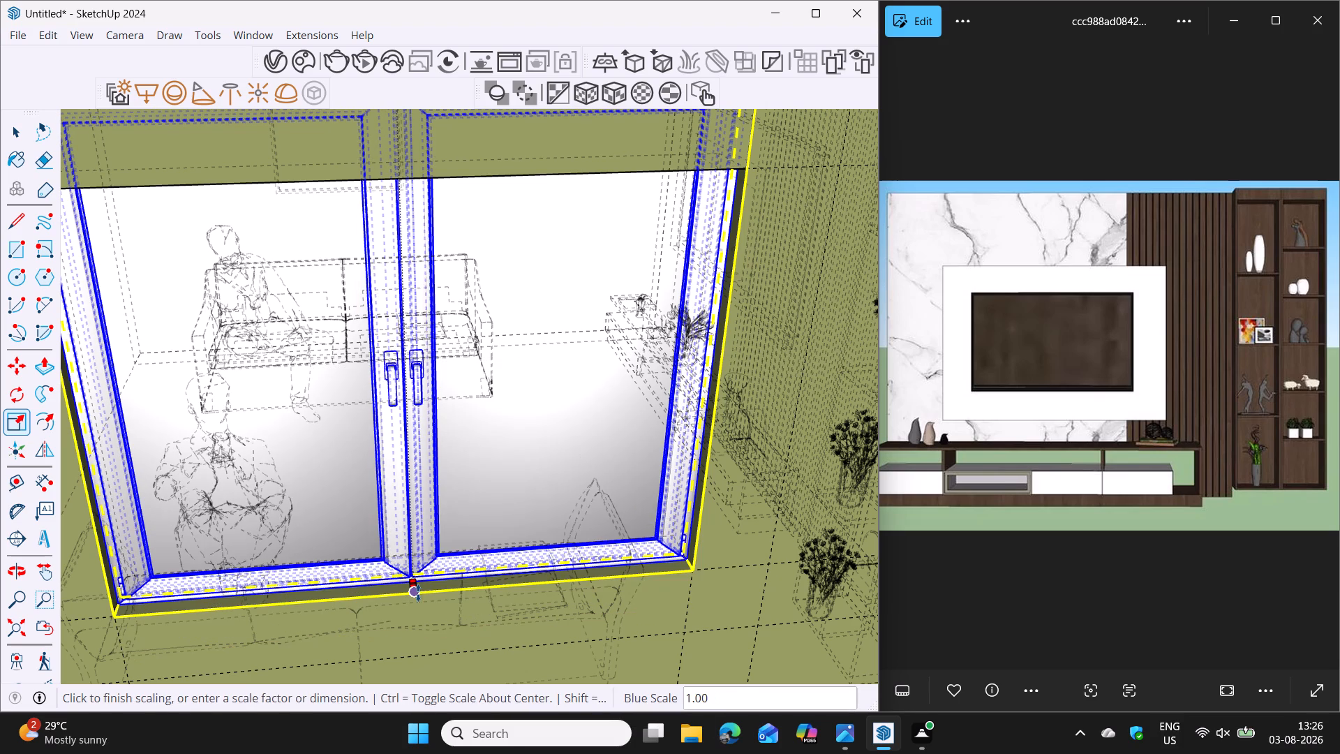
{"action": "left_click", "coordinate": [422, 589]}
{"action": "scroll", "coordinate": [569, 488], "scroll_direction": "down", "scroll_amount": 6}
{"action": "middle_click_drag", "start_coordinate": [569, 446], "coordinate": [571, 447], "text": "shift"}
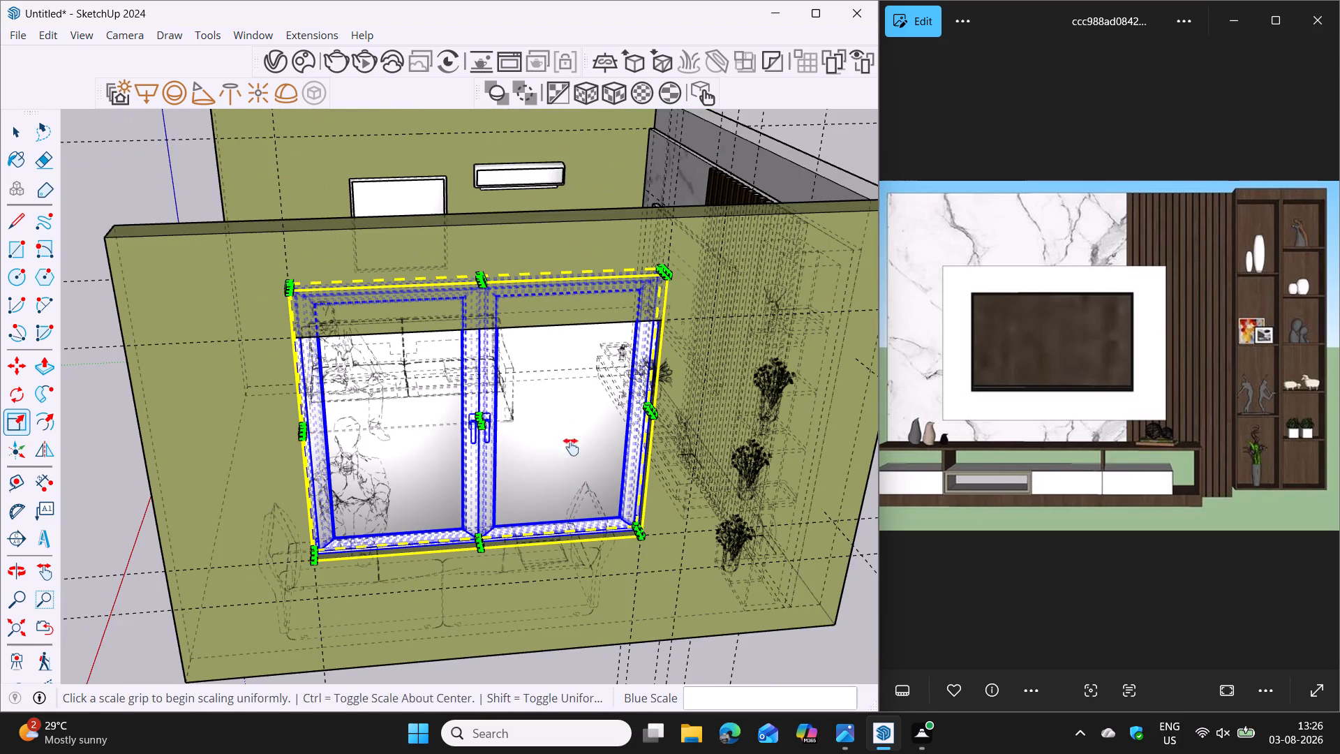
{"action": "middle_click_drag", "start_coordinate": [571, 447], "coordinate": [576, 502], "text": "shift"}
{"action": "scroll", "coordinate": [494, 335], "scroll_direction": "up", "scroll_amount": 3}
{"action": "left_click", "coordinate": [493, 336]}
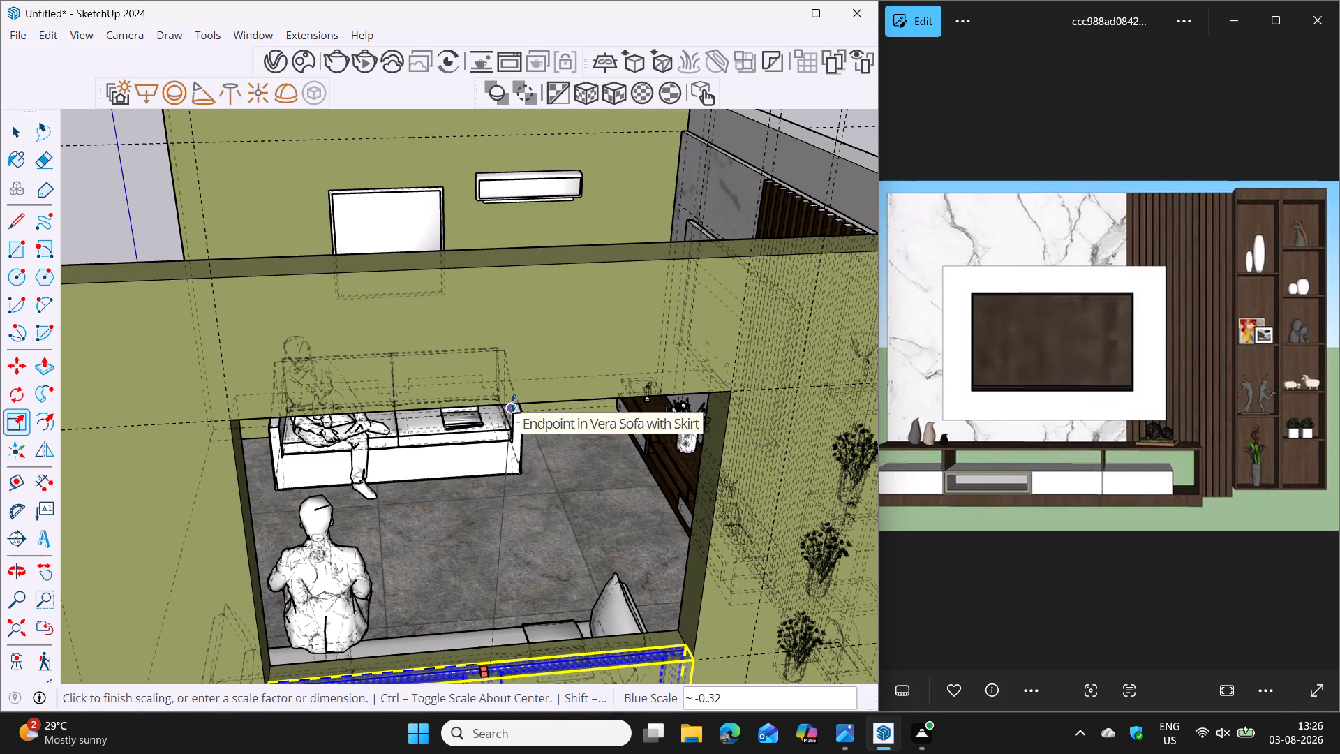
{"action": "middle_click_drag", "start_coordinate": [513, 402], "coordinate": [496, 253]}
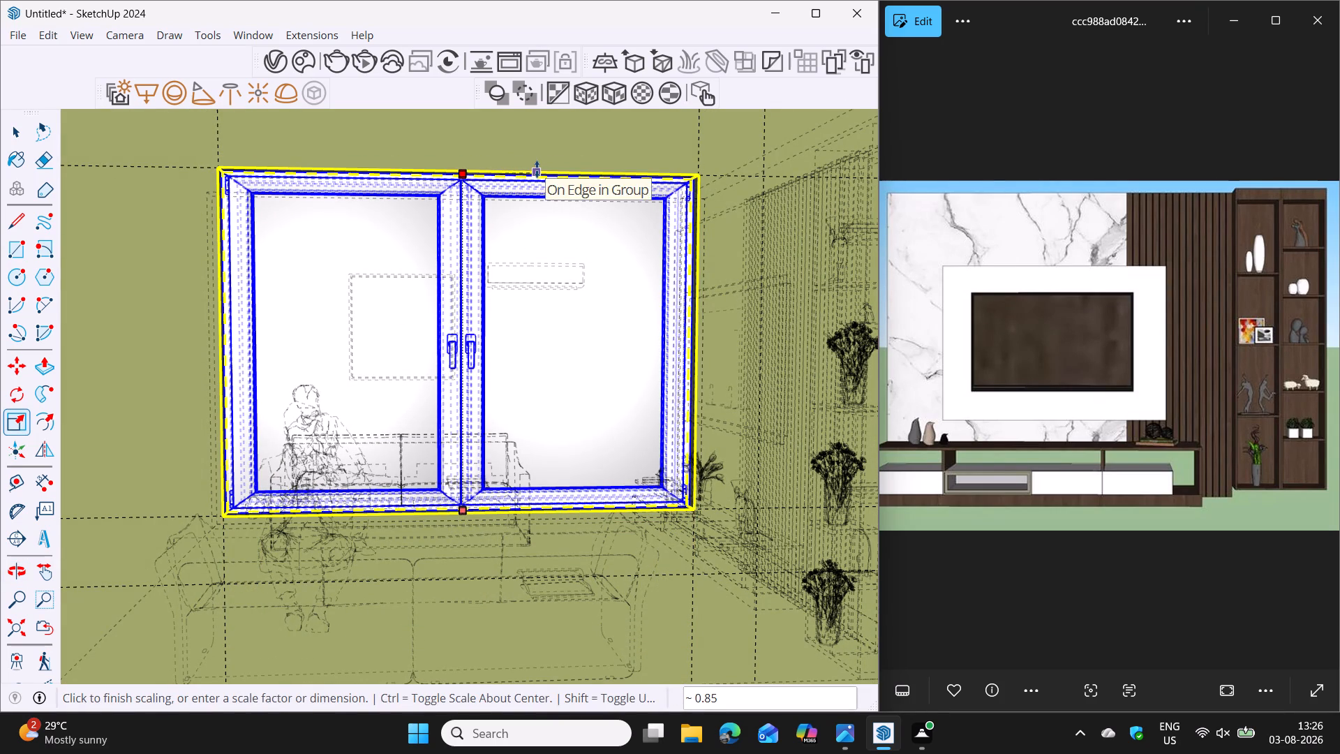
{"action": "left_click", "coordinate": [537, 169]}
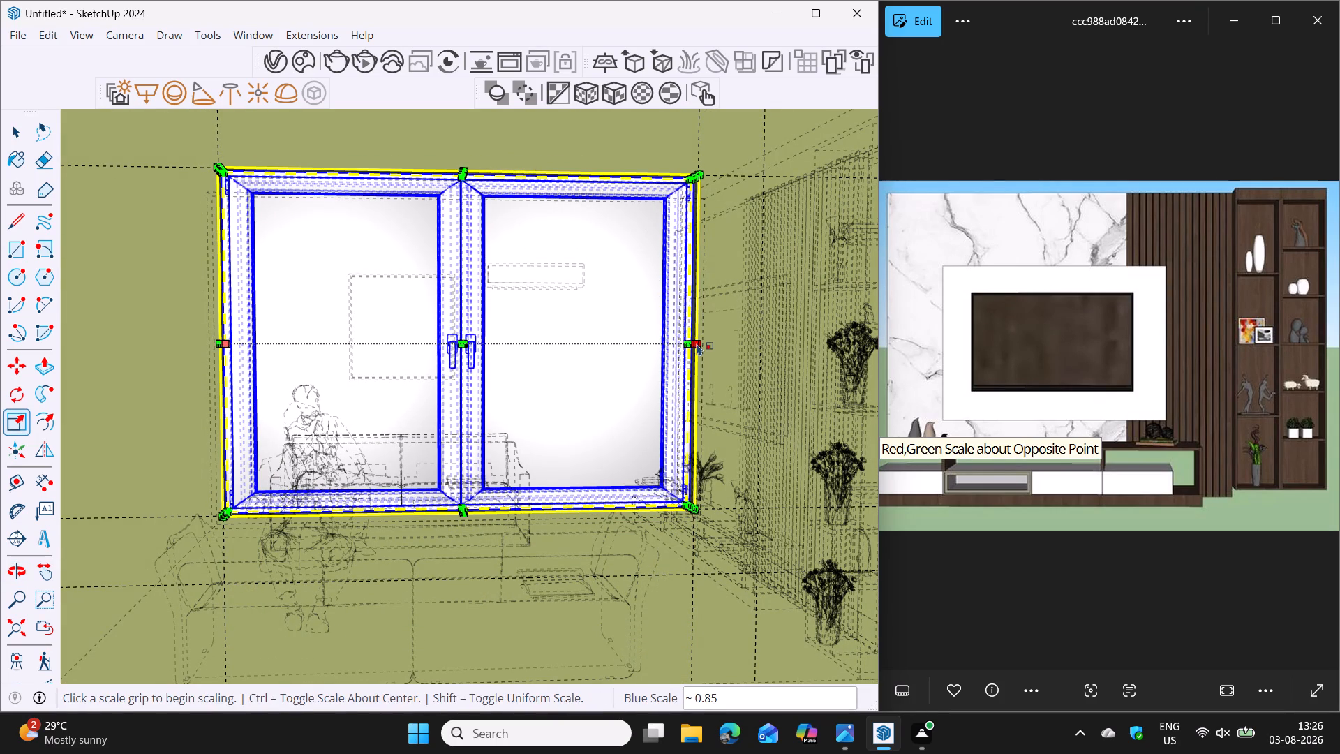
Fine-tune Window 46-08's width against the opening's side edge.
{"action": "left_click", "coordinate": [689, 344]}
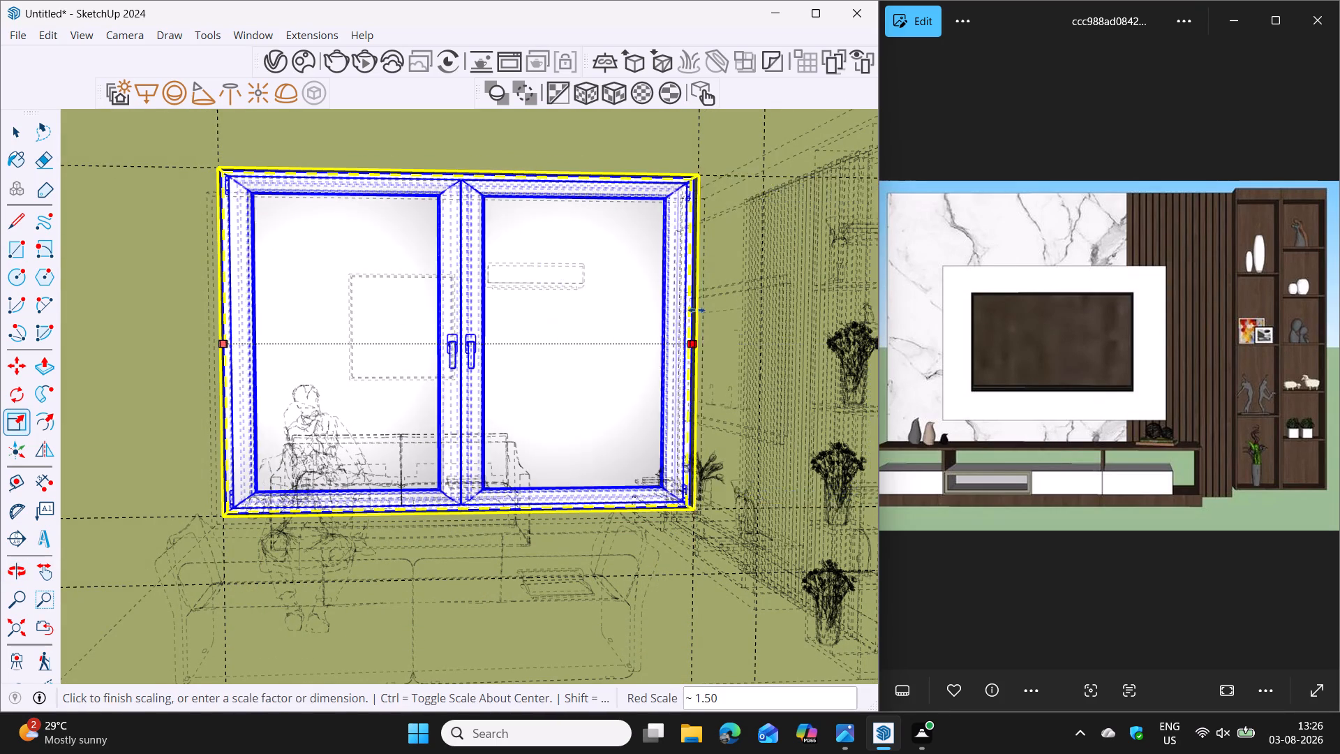
{"action": "left_click", "coordinate": [695, 258]}
{"action": "scroll", "coordinate": [481, 376], "scroll_direction": "down", "scroll_amount": 6}
{"action": "key", "text": "space"}
Scale Window 46-08's depth from its outer face by about 1.24, hiding the back edges again.
{"action": "scroll", "coordinate": [441, 380], "scroll_direction": "down", "scroll_amount": 7}
{"action": "middle_click_drag", "start_coordinate": [240, 417], "coordinate": [244, 424]}
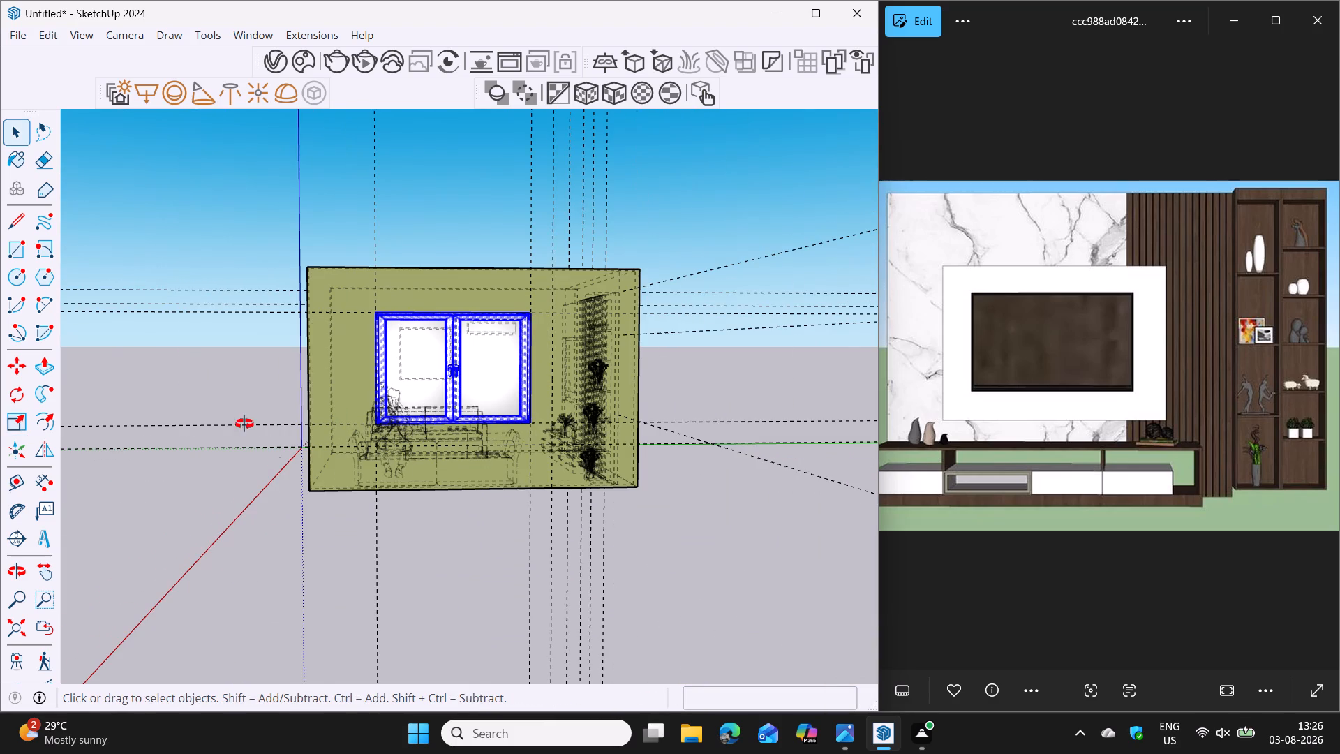
{"action": "middle_click_drag", "start_coordinate": [244, 424], "coordinate": [498, 530]}
{"action": "middle_click_drag", "start_coordinate": [481, 446], "coordinate": [588, 483]}
{"action": "scroll", "coordinate": [593, 417], "scroll_direction": "up", "scroll_amount": 5}
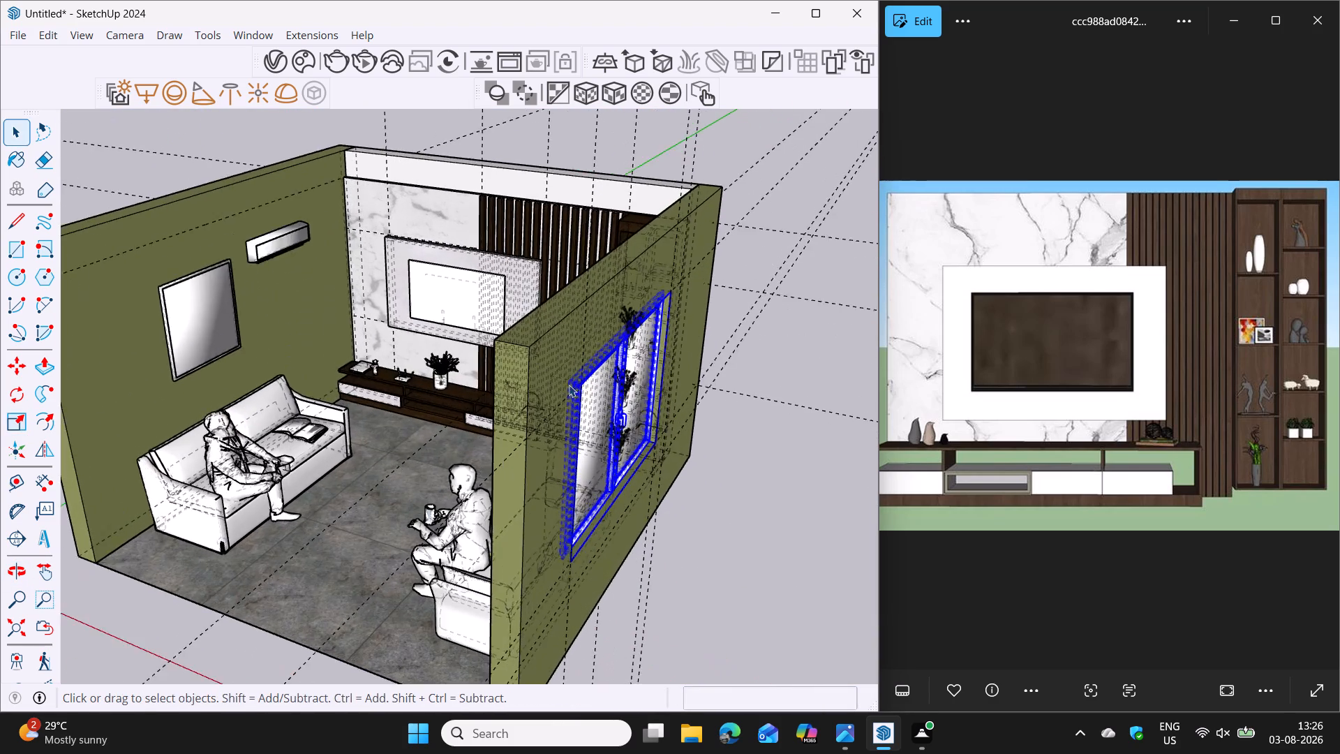
{"action": "scroll", "coordinate": [569, 385], "scroll_direction": "up", "scroll_amount": 4}
{"action": "middle_click_drag", "start_coordinate": [558, 385], "coordinate": [636, 501]}
{"action": "middle_click_drag", "start_coordinate": [697, 467], "coordinate": [485, 399]}
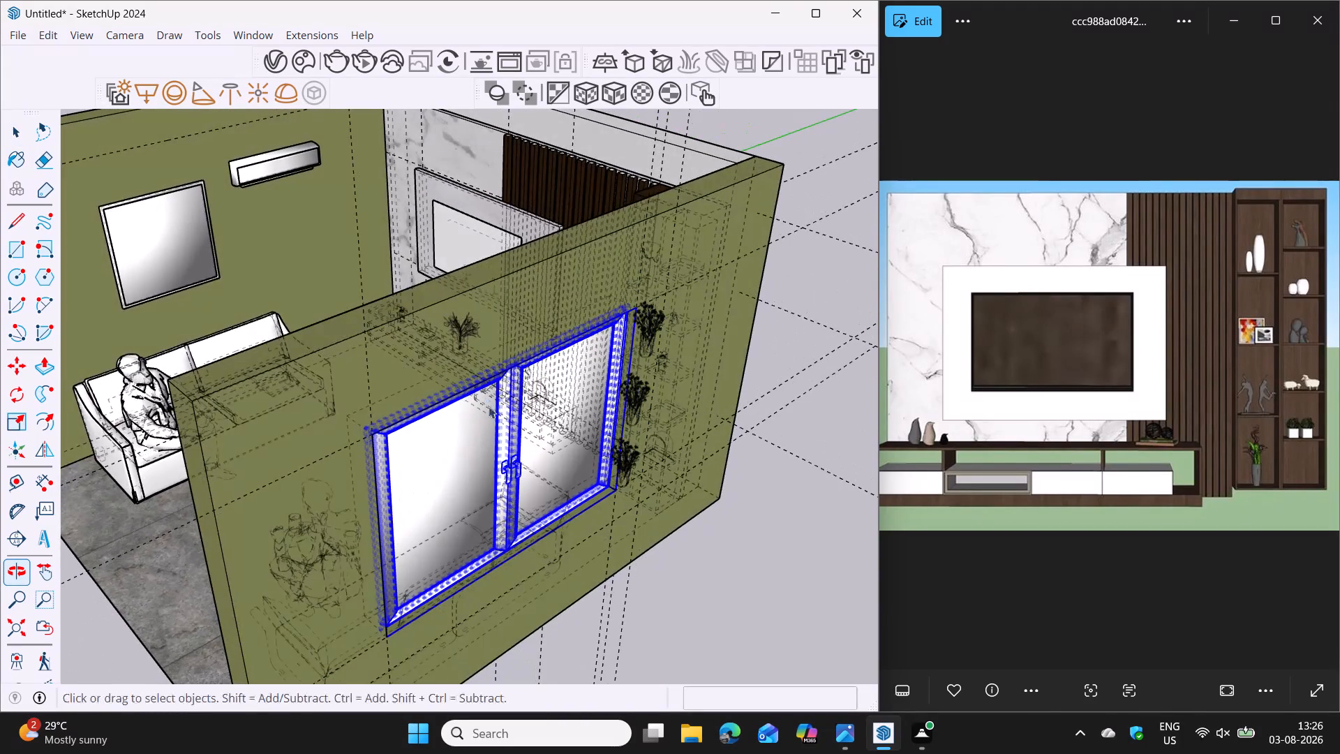
{"action": "scroll", "coordinate": [498, 458], "scroll_direction": "up", "scroll_amount": 7}
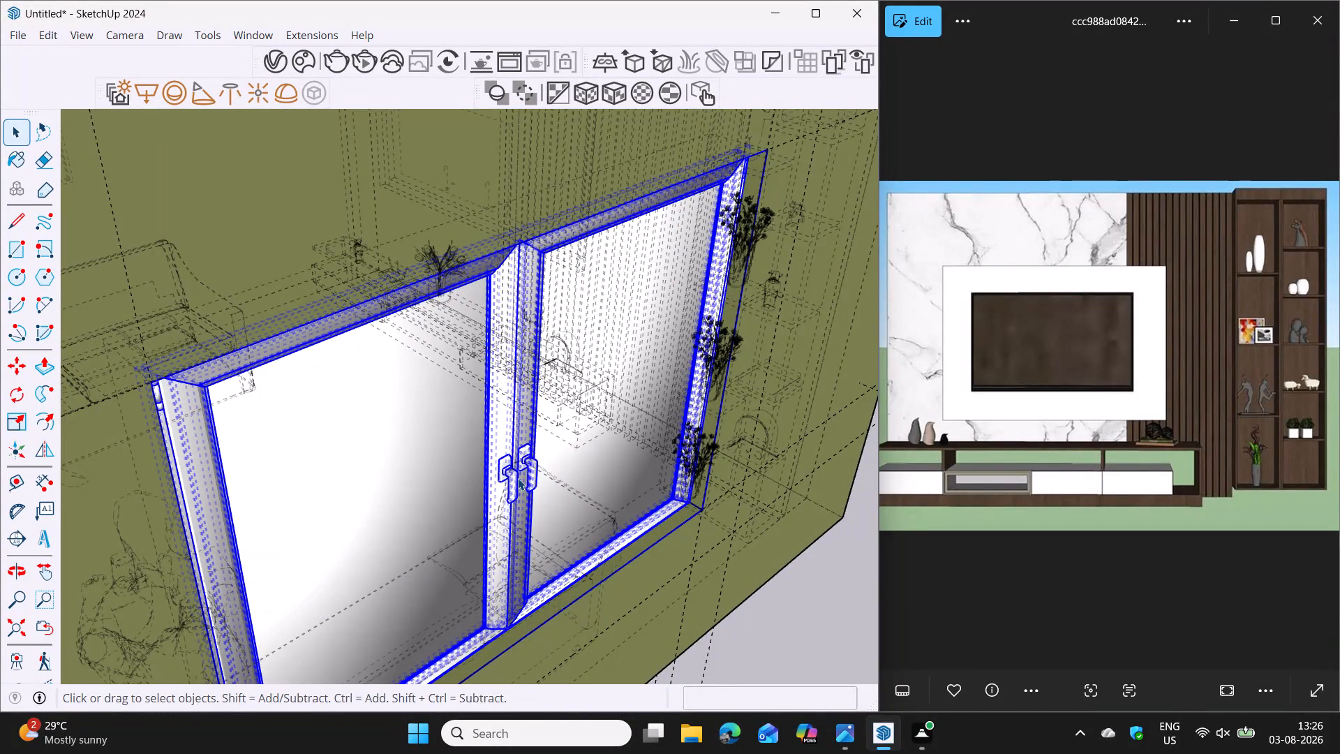
{"action": "key", "text": "s"}
{"action": "left_click", "coordinate": [523, 466]}
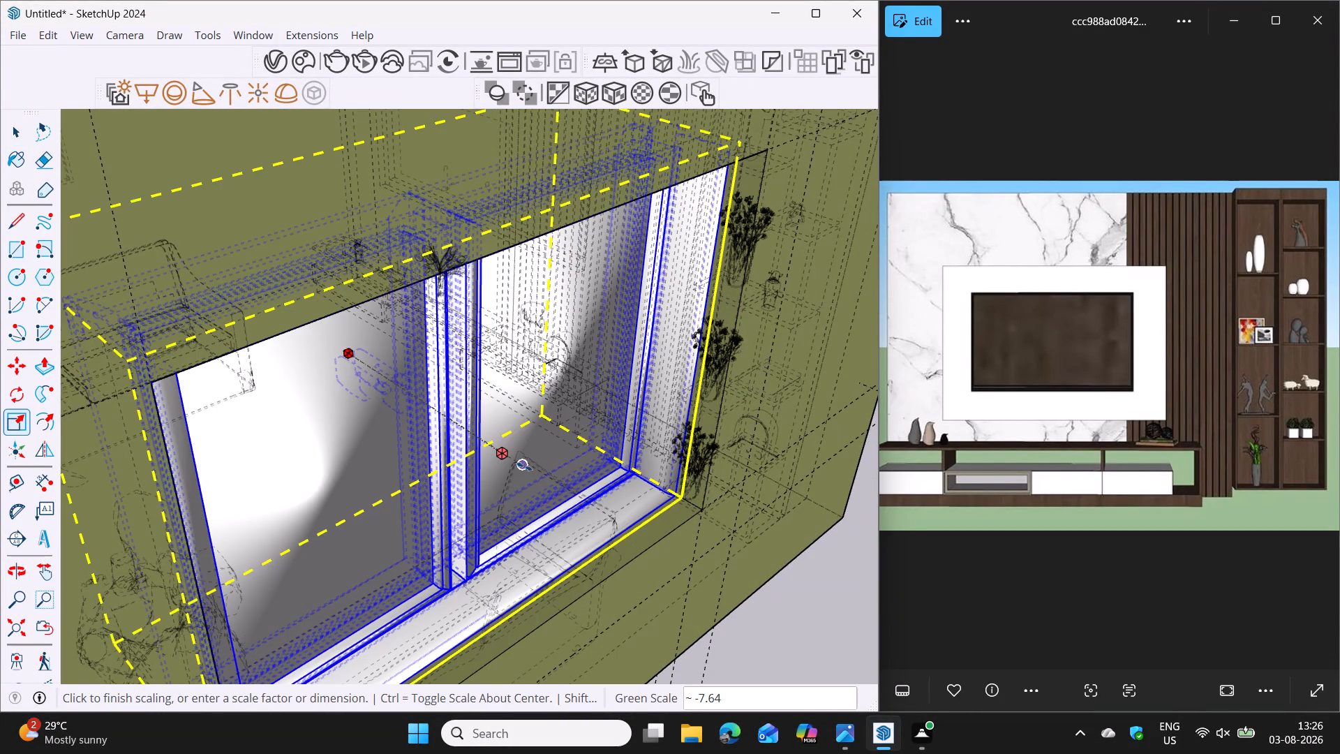
{"action": "middle_click_drag", "start_coordinate": [555, 491], "coordinate": [572, 503]}
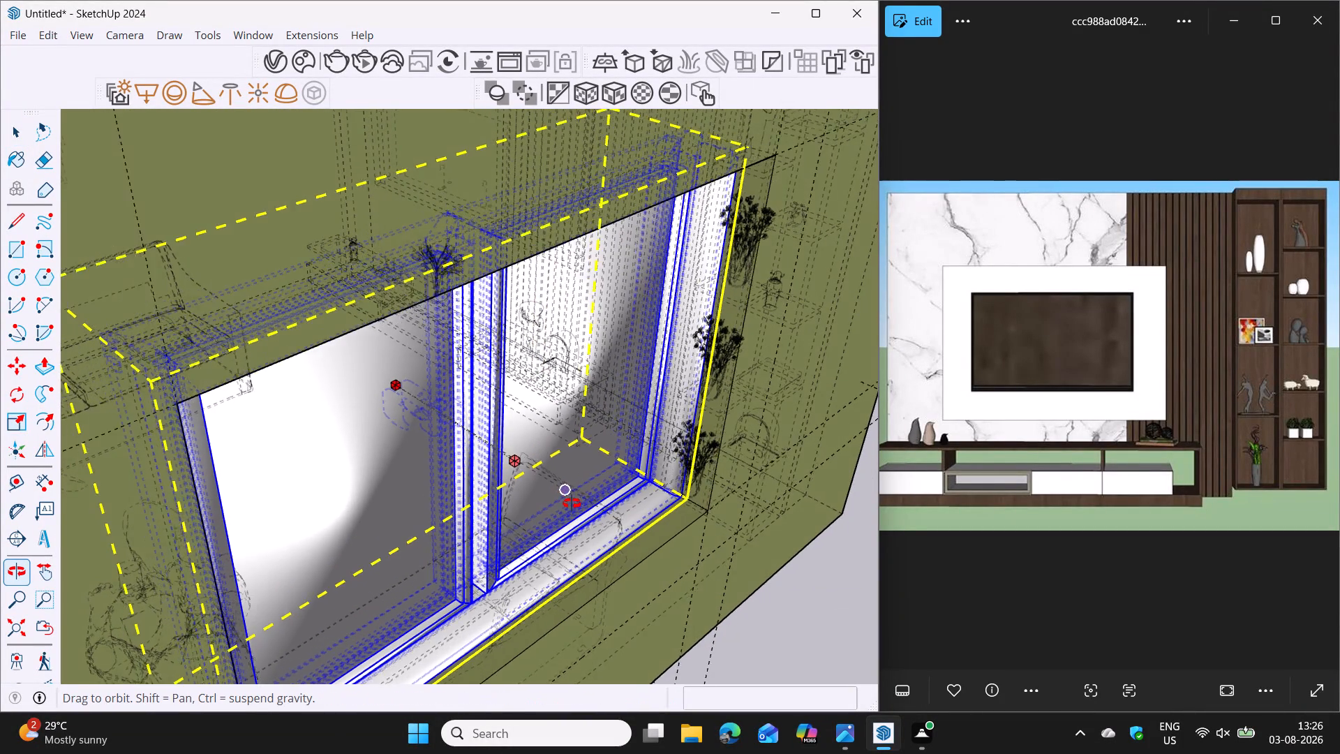
{"action": "middle_click_drag", "start_coordinate": [572, 503], "coordinate": [671, 435]}
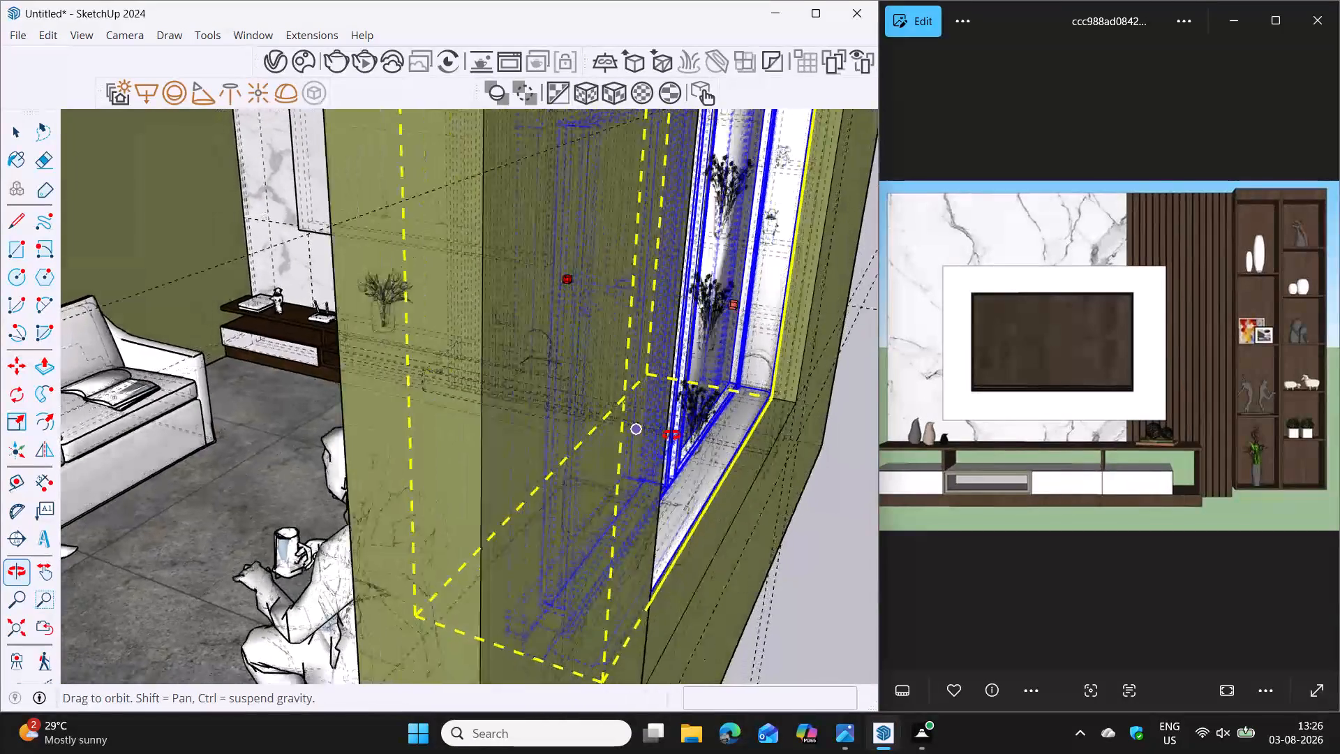
{"action": "middle_click_drag", "start_coordinate": [671, 435], "coordinate": [622, 485]}
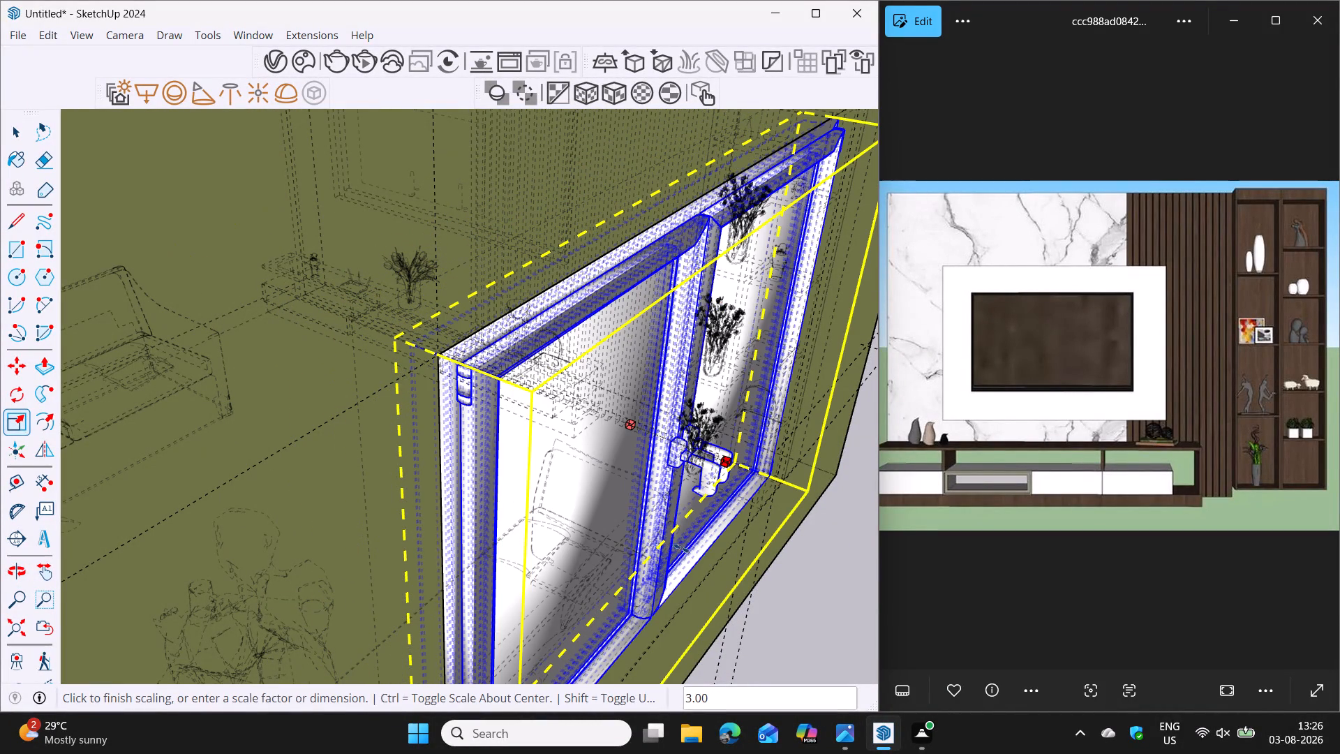
{"action": "scroll", "coordinate": [667, 535], "scroll_direction": "down", "scroll_amount": 1}
{"action": "key", "text": "k"}
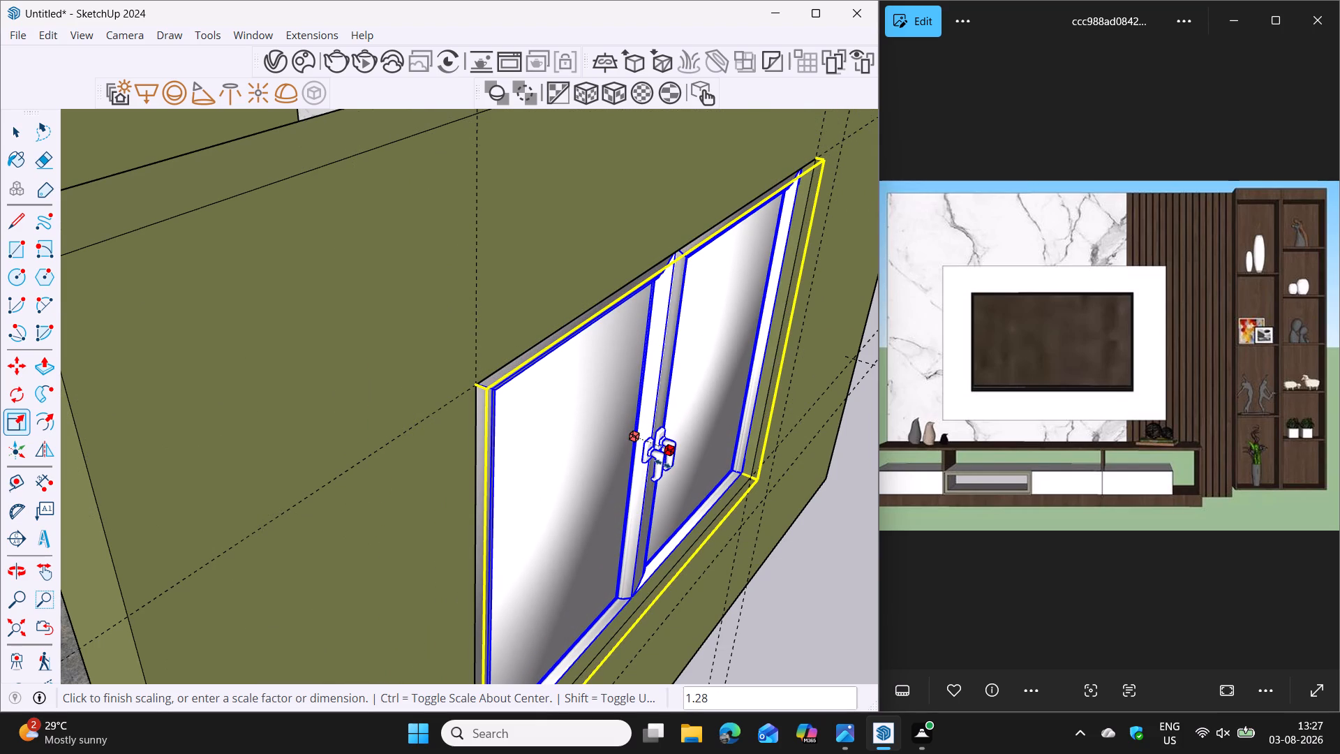
{"action": "left_click", "coordinate": [661, 464]}
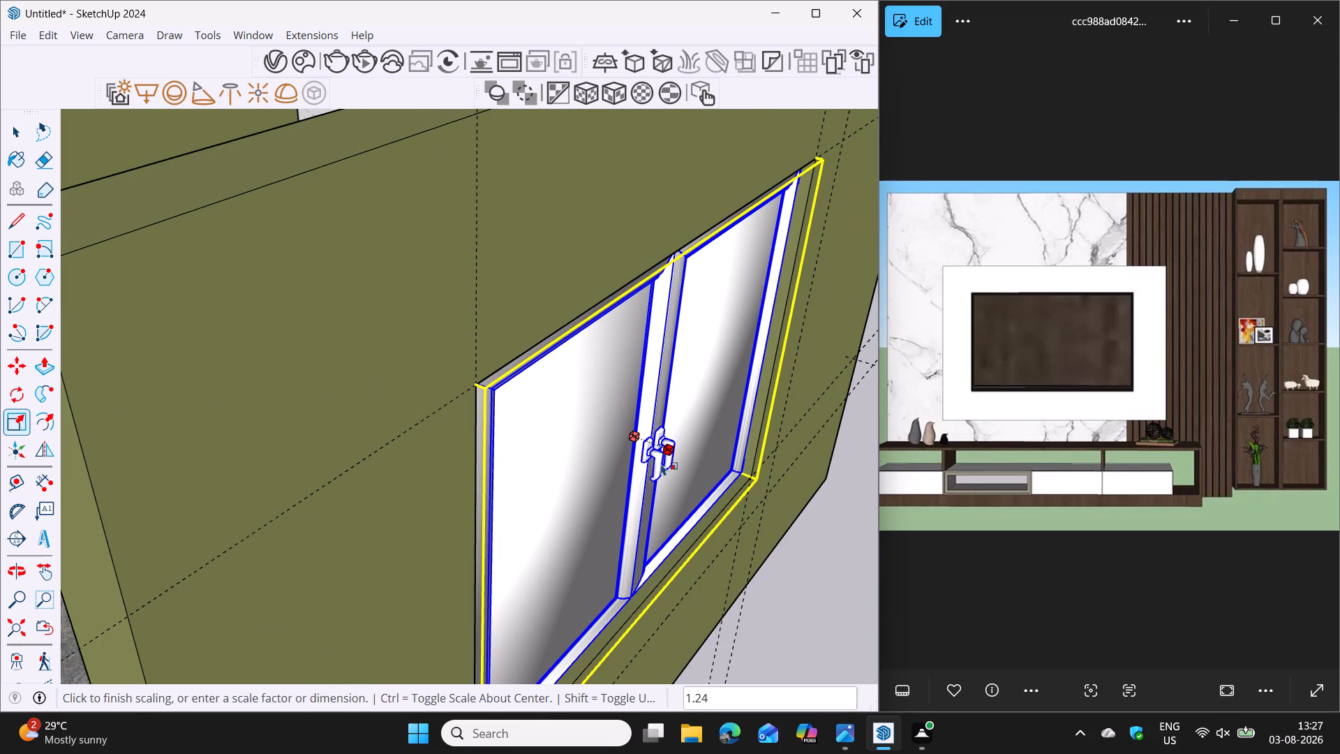
Scale Window 46-08's depth from its room-side face by about 1.28, and deselect the window after checking its outer side.
{"action": "middle_click_drag", "start_coordinate": [500, 514], "coordinate": [727, 498]}
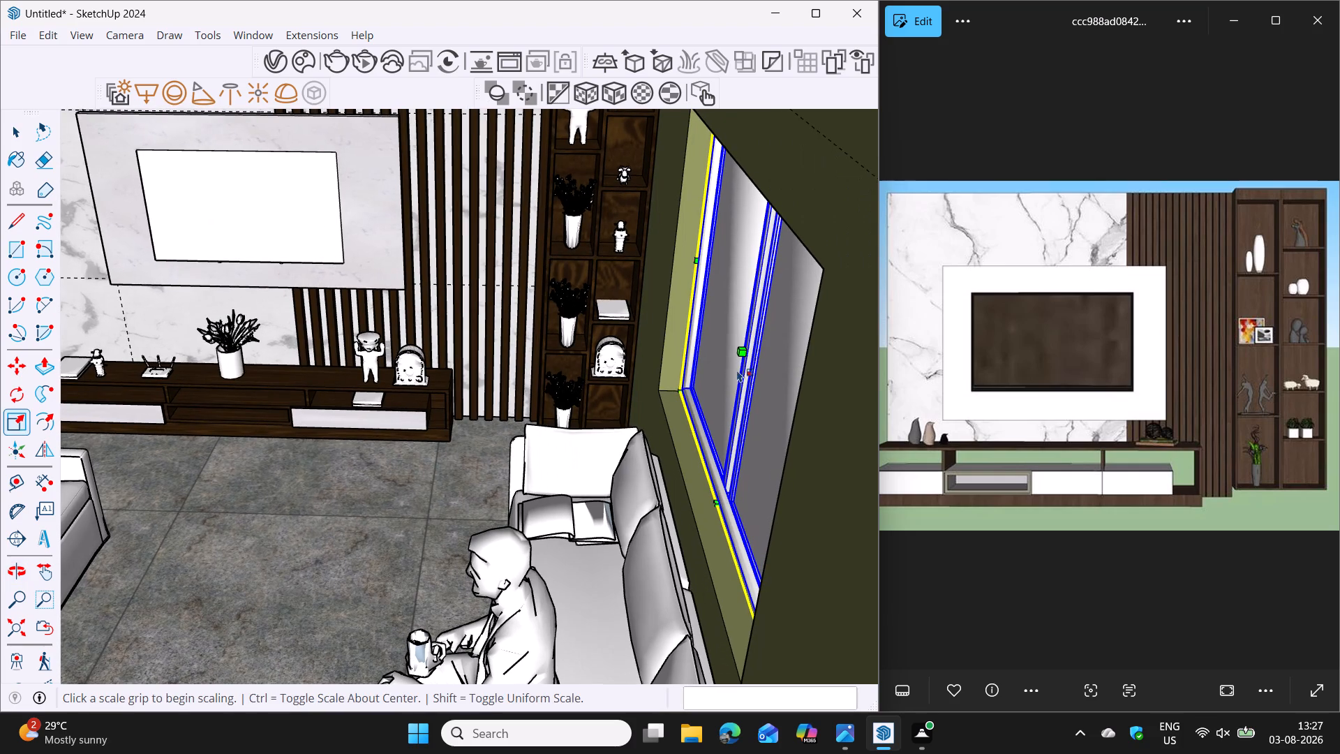
{"action": "left_click", "coordinate": [742, 353]}
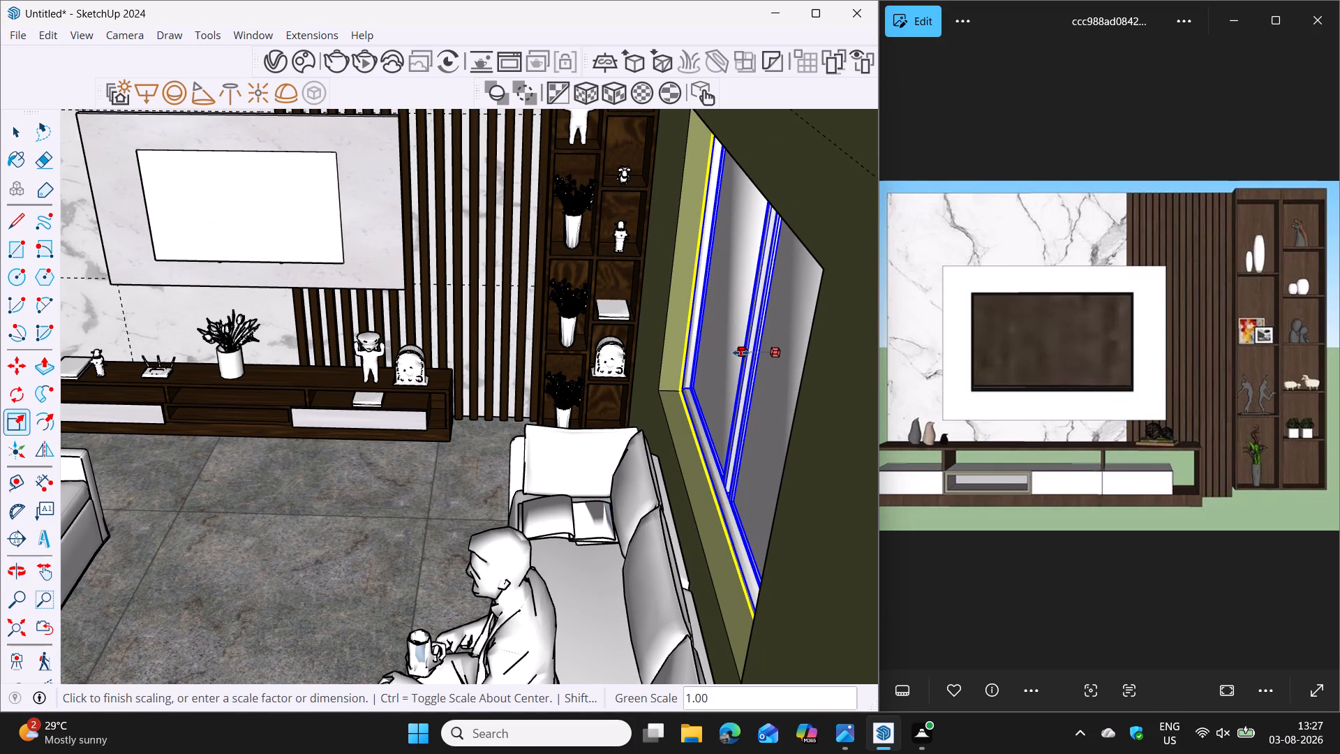
{"action": "left_click", "coordinate": [734, 354]}
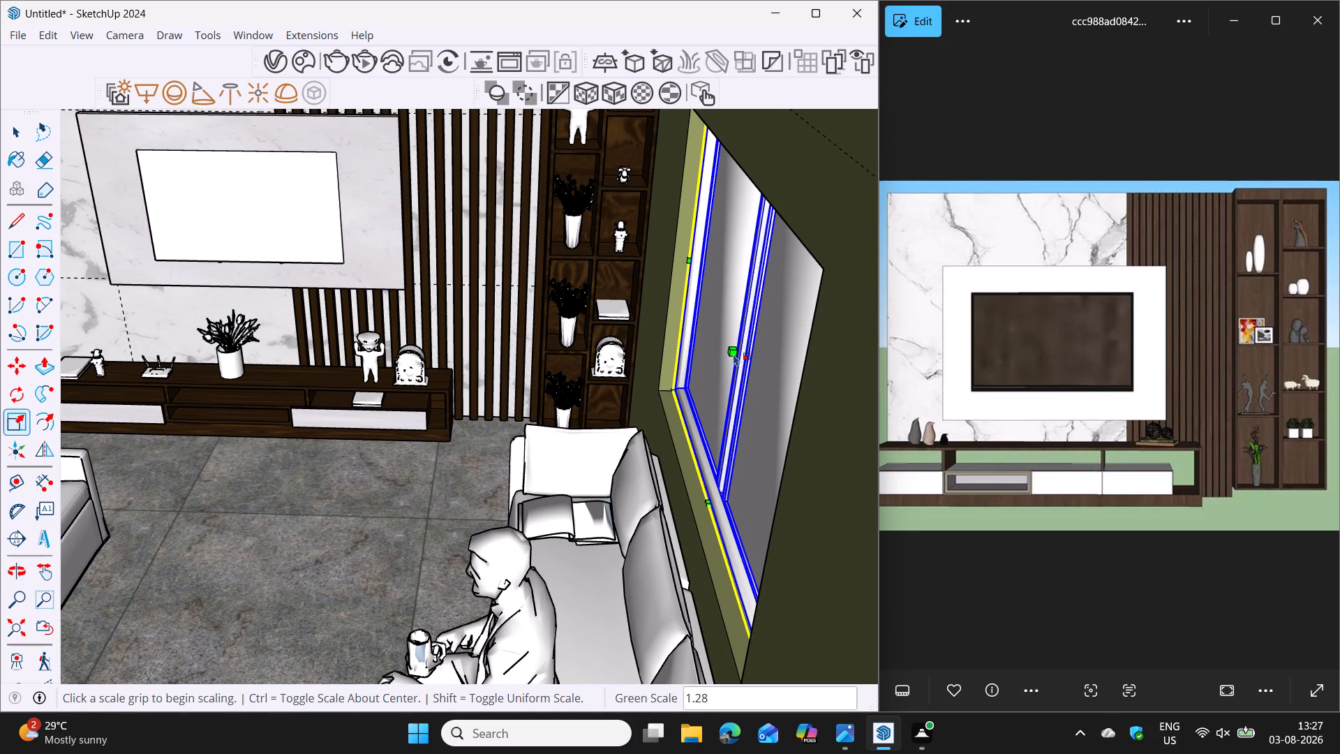
{"action": "scroll", "coordinate": [710, 444], "scroll_direction": "down", "scroll_amount": 6}
{"action": "middle_click_drag", "start_coordinate": [717, 462], "coordinate": [451, 410], "text": "shift"}
{"action": "middle_click_drag", "start_coordinate": [466, 408], "coordinate": [349, 413]}
{"action": "key", "text": "space"}
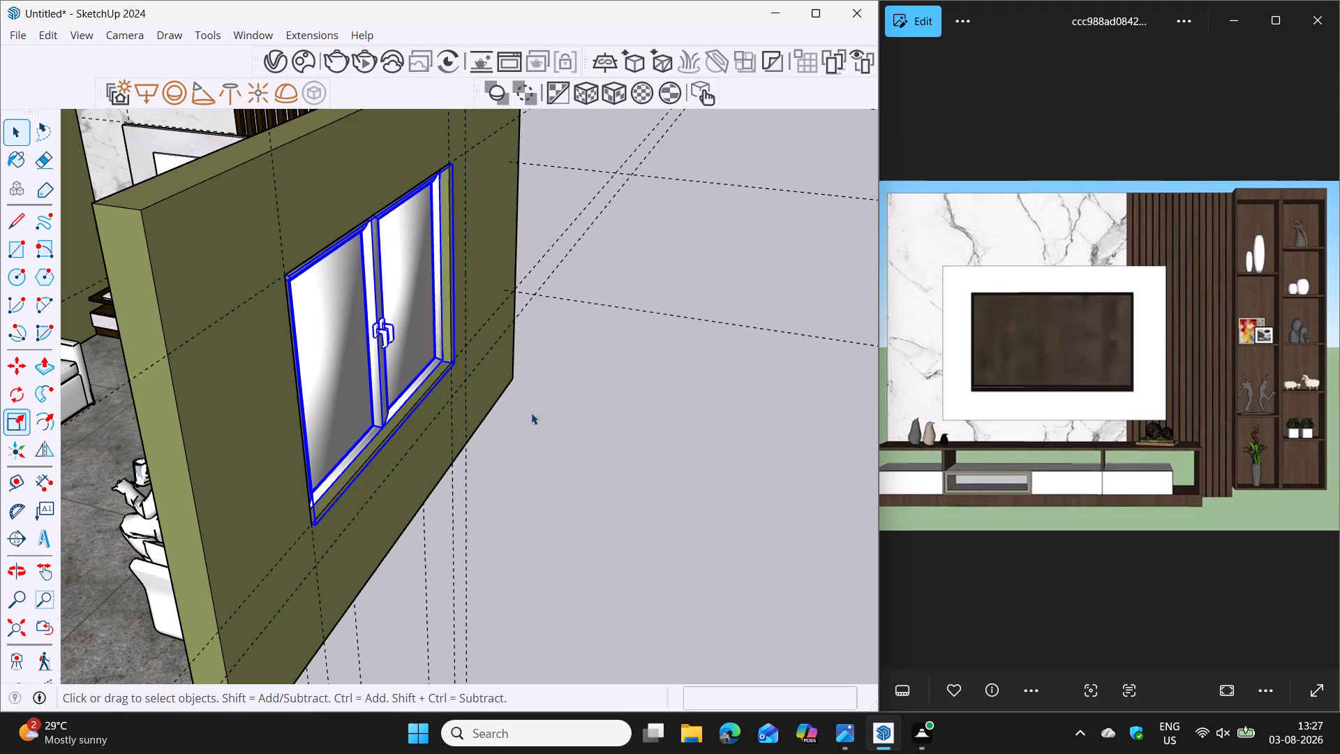
{"action": "middle_click_drag", "start_coordinate": [618, 423], "coordinate": [561, 434]}
{"action": "key", "text": "space"}
{"action": "type", "text": "k"}
{"action": "key", "text": "k"}
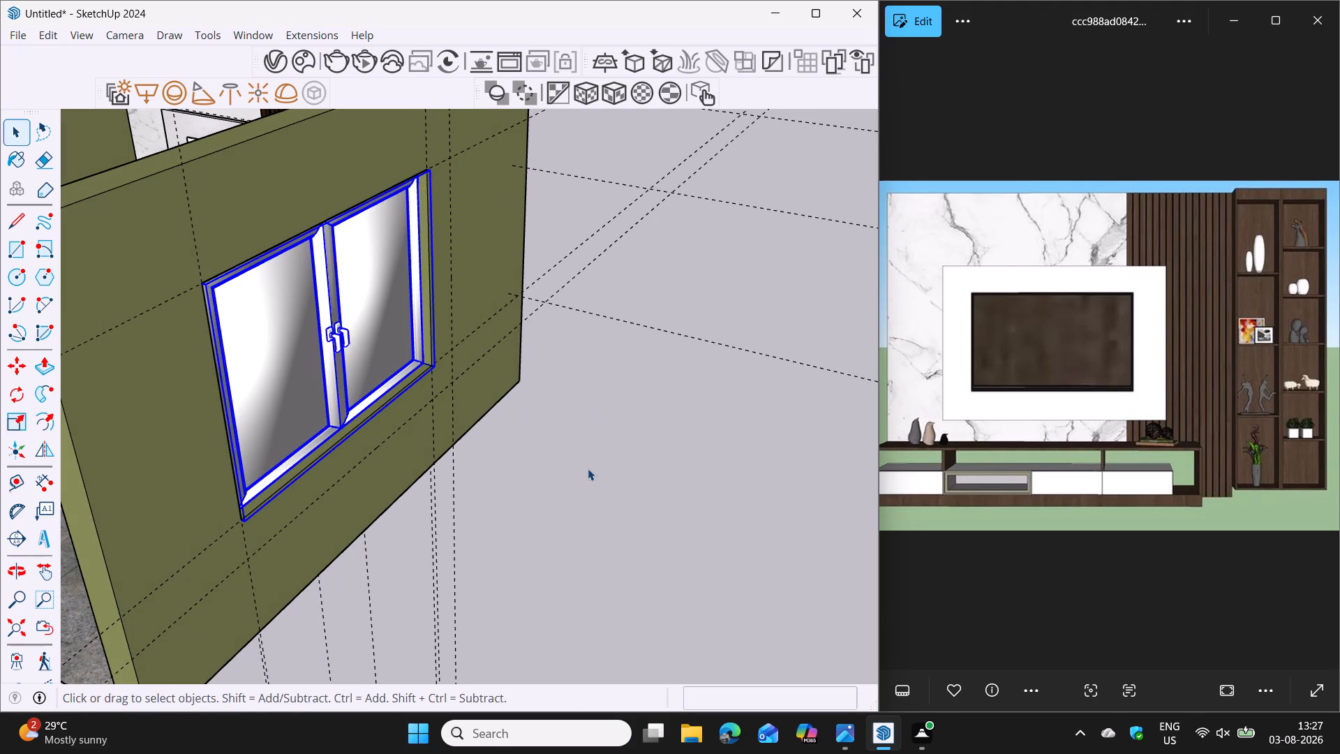
{"action": "key", "text": "space"}
{"action": "left_click", "coordinate": [588, 468]}
Search the downloaded Chaos Cosmos assets for "curtain" and place Curtains 47-25 outside the room, beyond the window wall.
{"action": "scroll", "coordinate": [557, 510], "scroll_direction": "down", "scroll_amount": 5}
{"action": "middle_click_drag", "start_coordinate": [408, 550], "coordinate": [695, 519]}
{"action": "middle_click_drag", "start_coordinate": [604, 512], "coordinate": [652, 484]}
{"action": "left_click", "coordinate": [306, 59]}
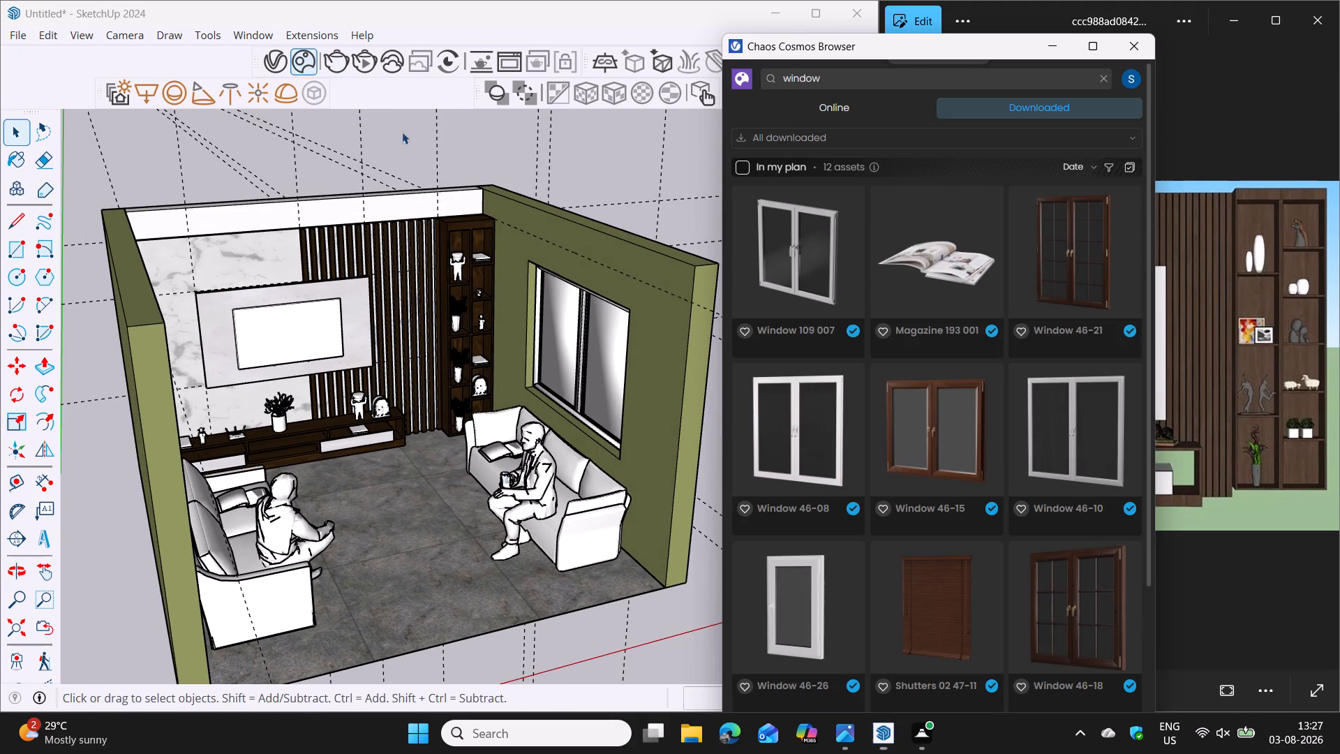
{"action": "double_click", "coordinate": [861, 79]}
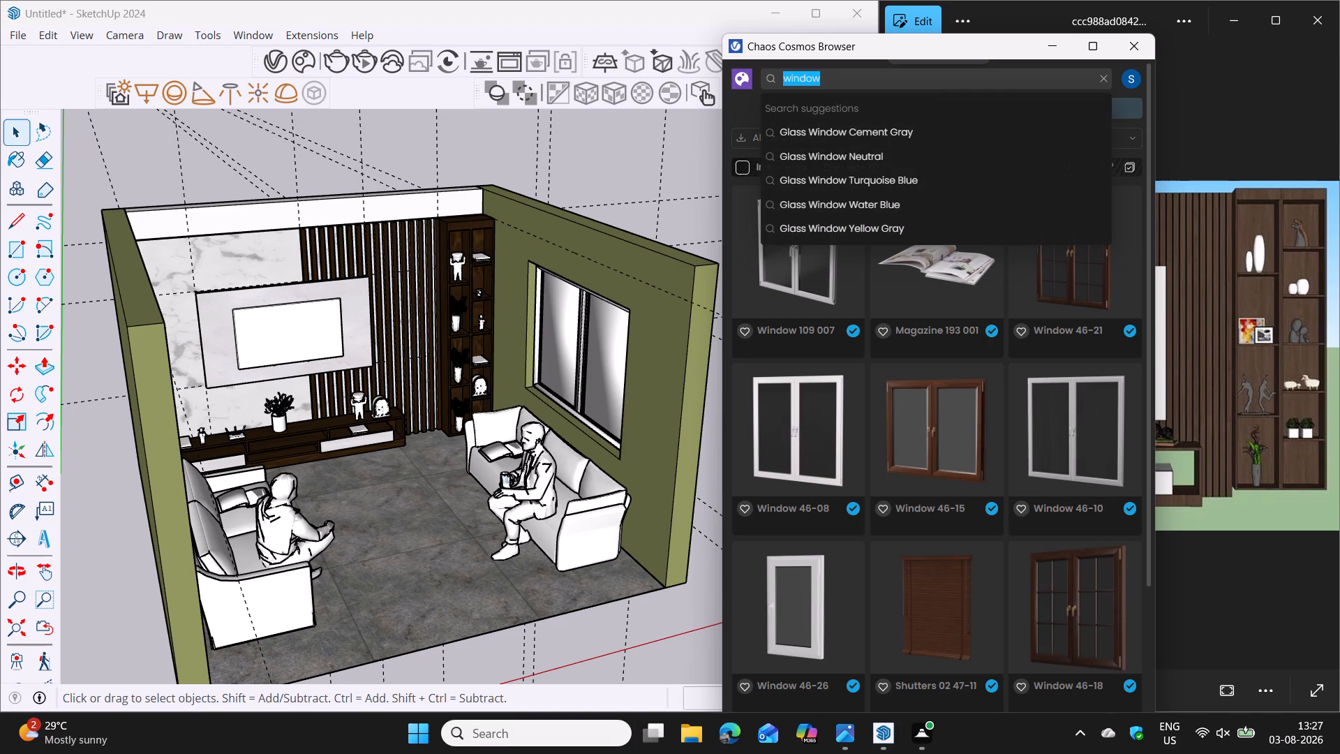
{"action": "key", "text": "BackSpace"}
{"action": "type", "text": "curtain"}
{"action": "key", "text": "Return"}
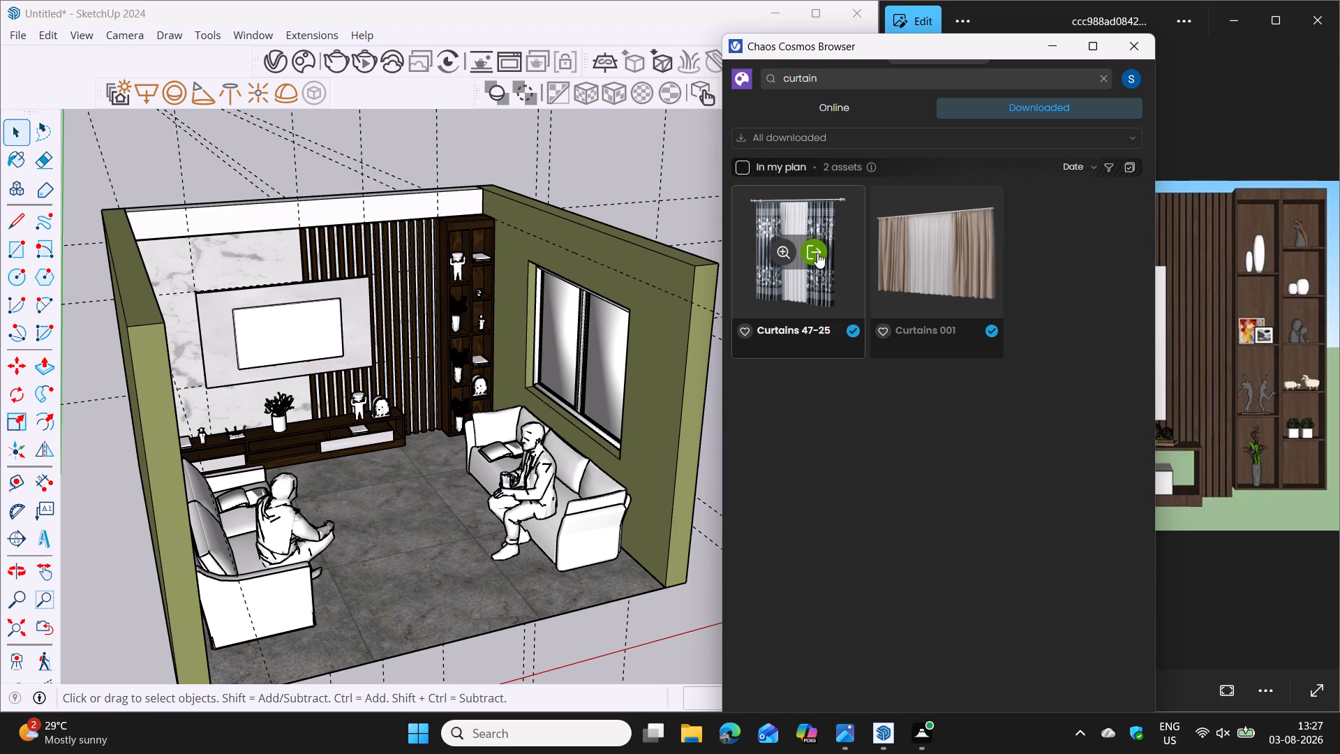
{"action": "left_click", "coordinate": [817, 253]}
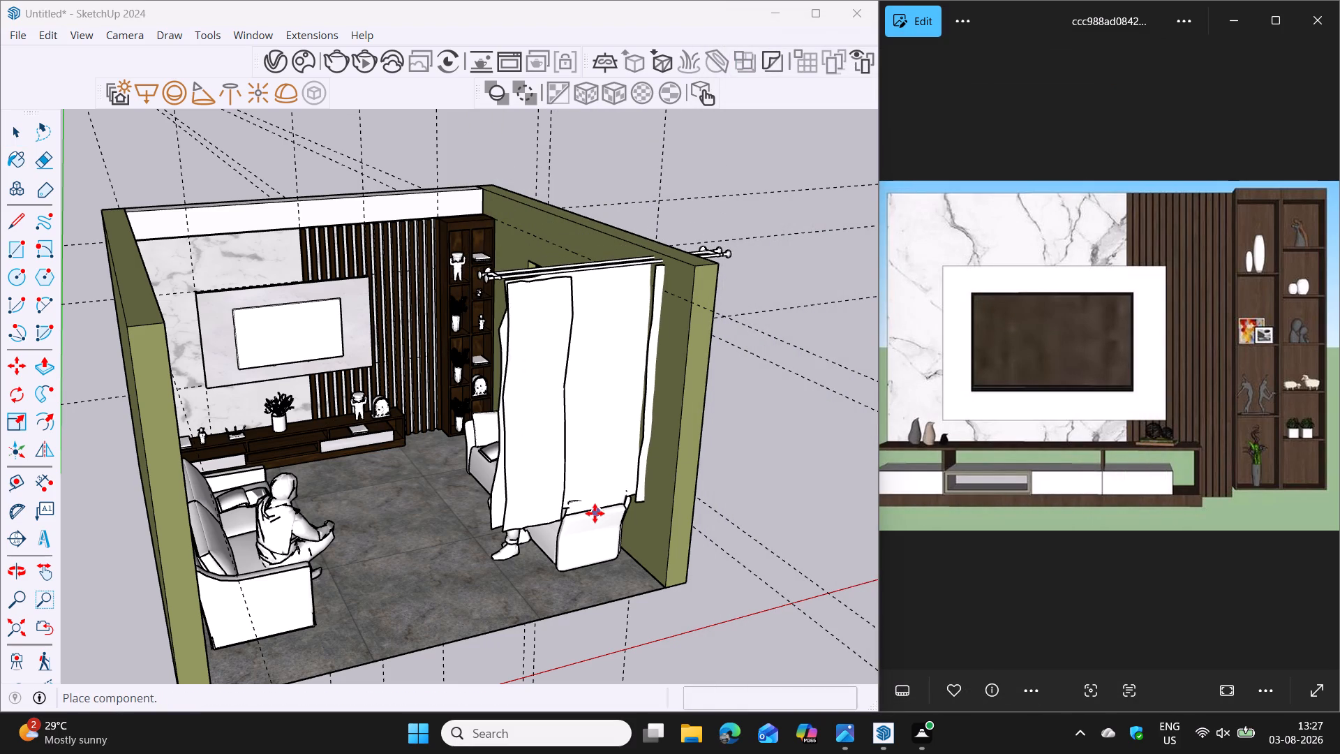
{"action": "key", "text": "Escape"}
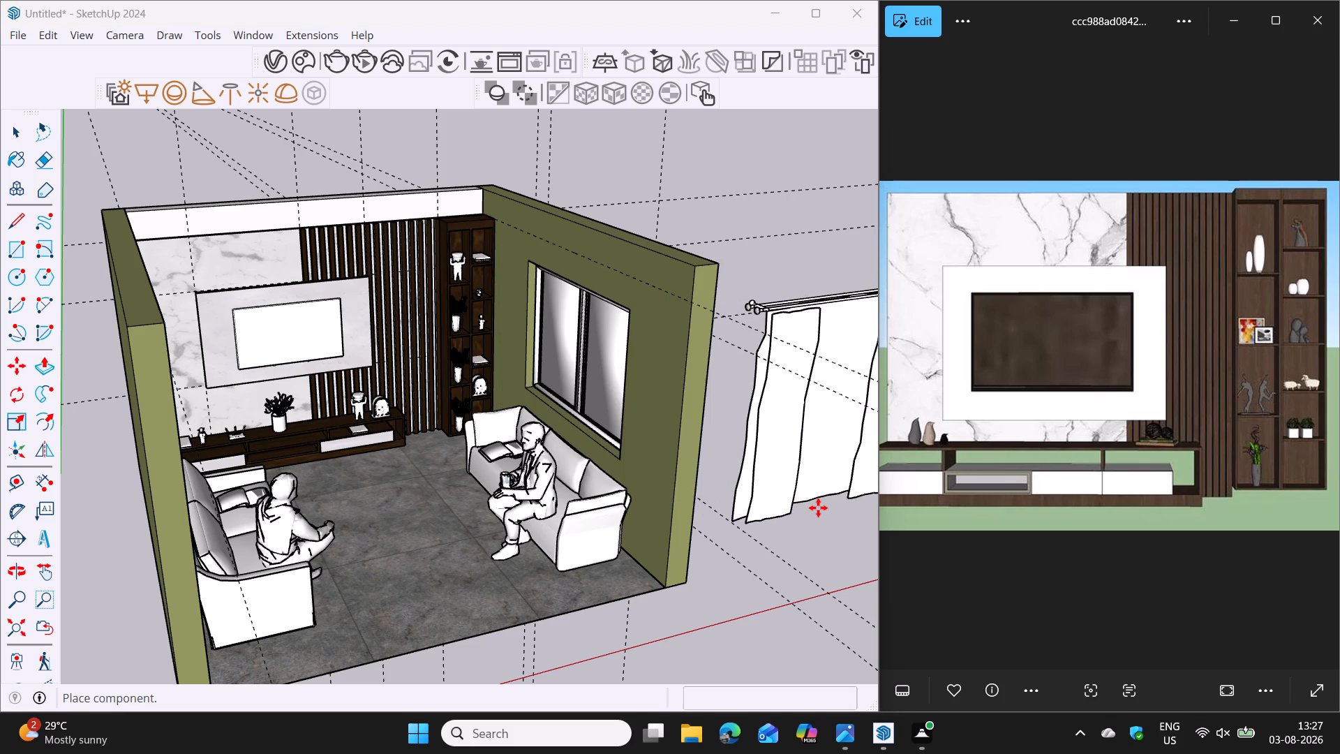
{"action": "left_click", "coordinate": [818, 508]}
{"action": "key", "text": "Escape"}
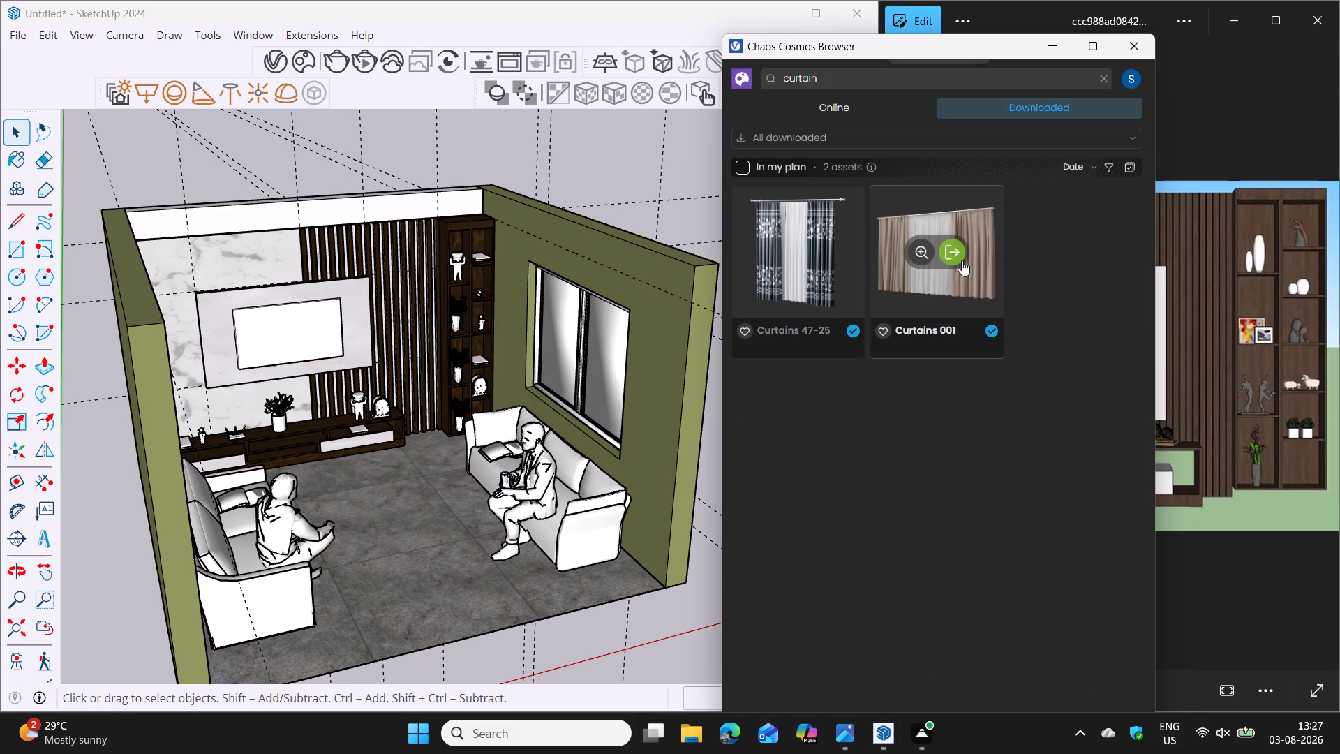
Import Curtains 001 from Chaos Cosmos for placement near the room.
{"action": "left_click", "coordinate": [958, 253]}
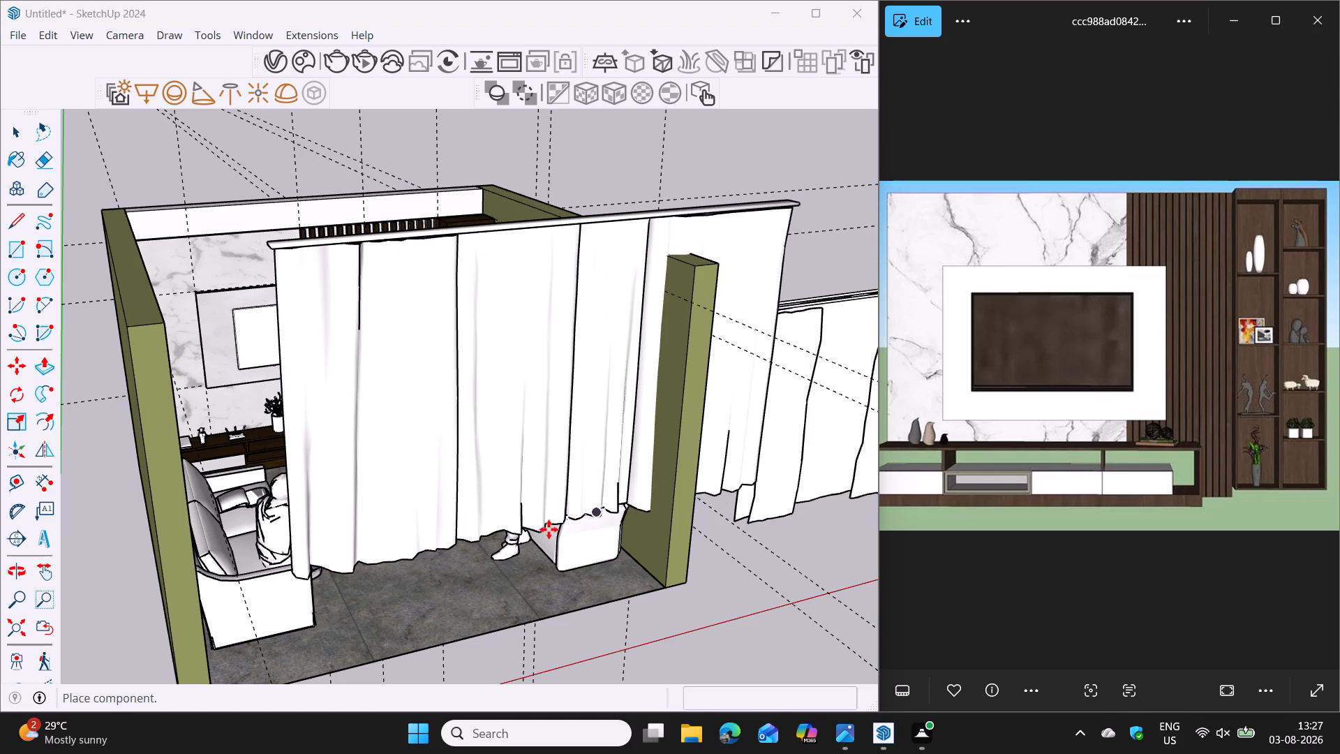
{"action": "scroll", "coordinate": [549, 529], "scroll_direction": "down", "scroll_amount": 4}
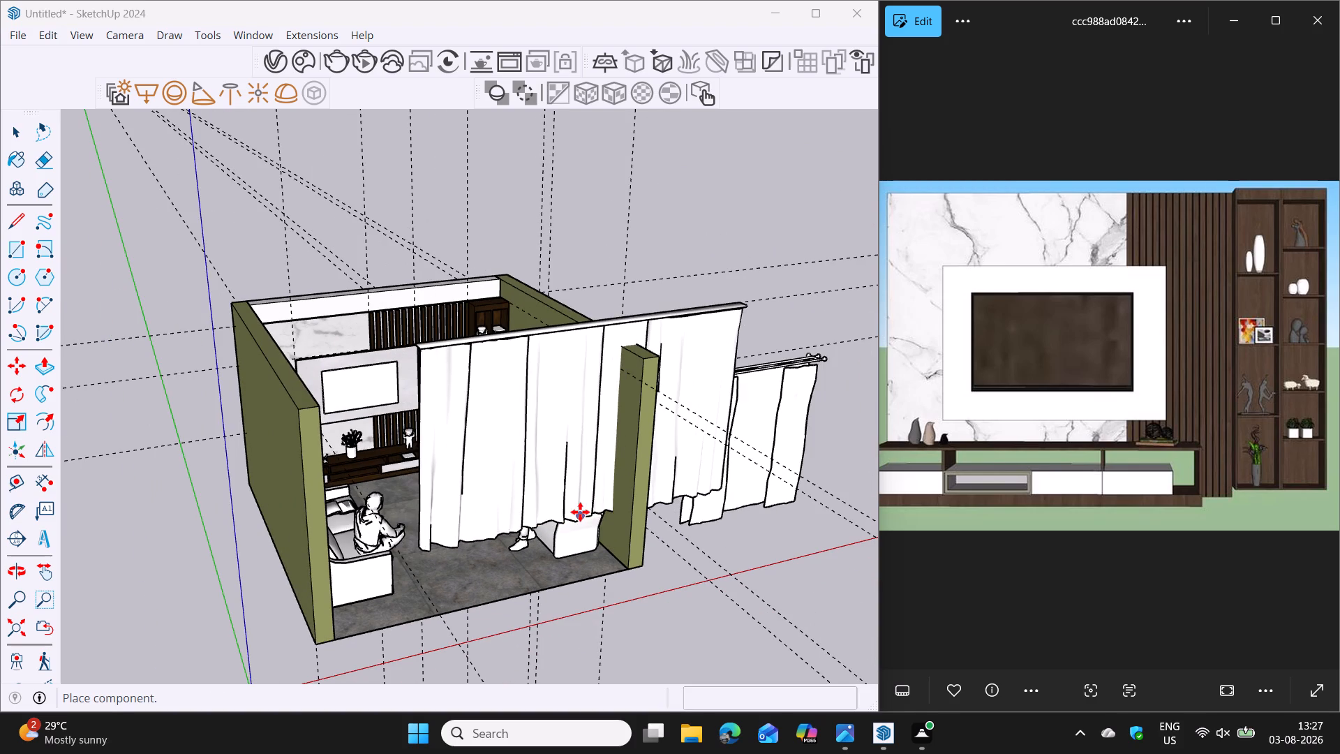